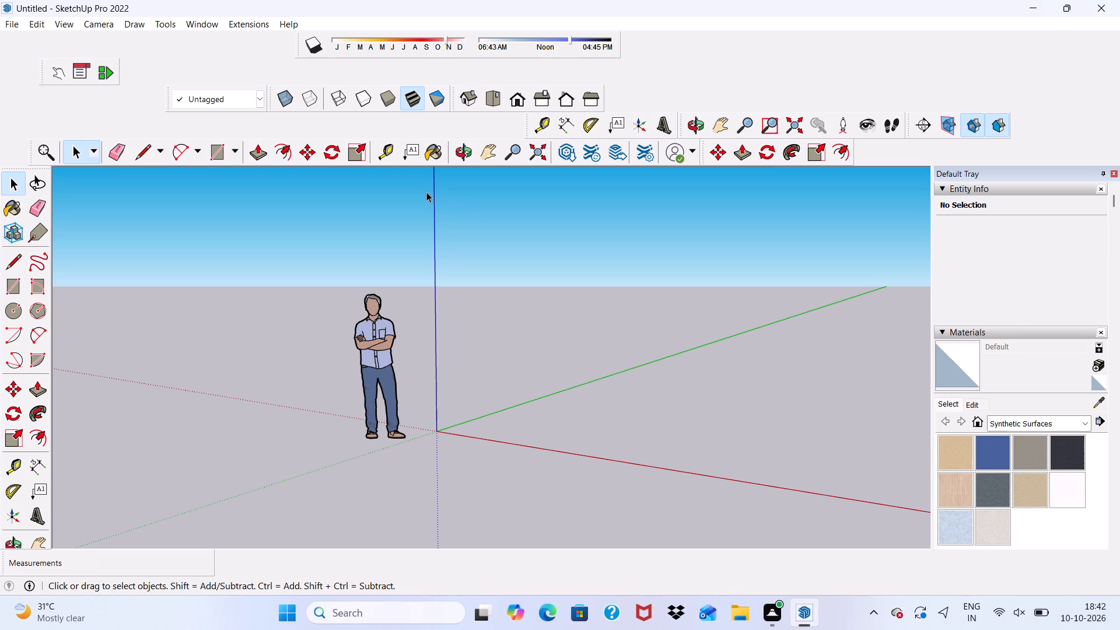
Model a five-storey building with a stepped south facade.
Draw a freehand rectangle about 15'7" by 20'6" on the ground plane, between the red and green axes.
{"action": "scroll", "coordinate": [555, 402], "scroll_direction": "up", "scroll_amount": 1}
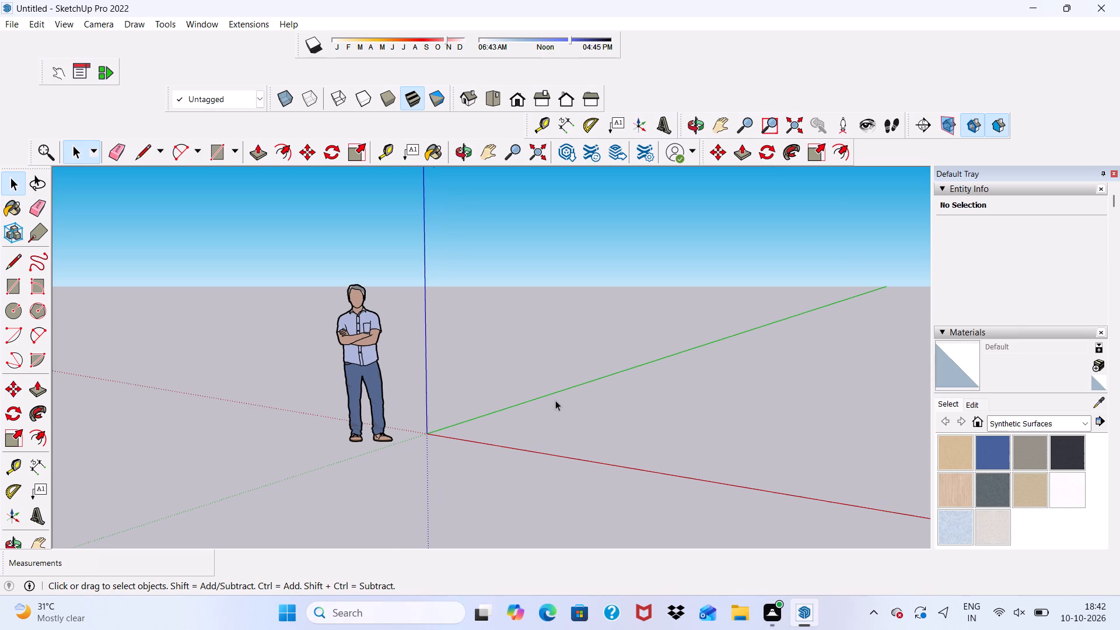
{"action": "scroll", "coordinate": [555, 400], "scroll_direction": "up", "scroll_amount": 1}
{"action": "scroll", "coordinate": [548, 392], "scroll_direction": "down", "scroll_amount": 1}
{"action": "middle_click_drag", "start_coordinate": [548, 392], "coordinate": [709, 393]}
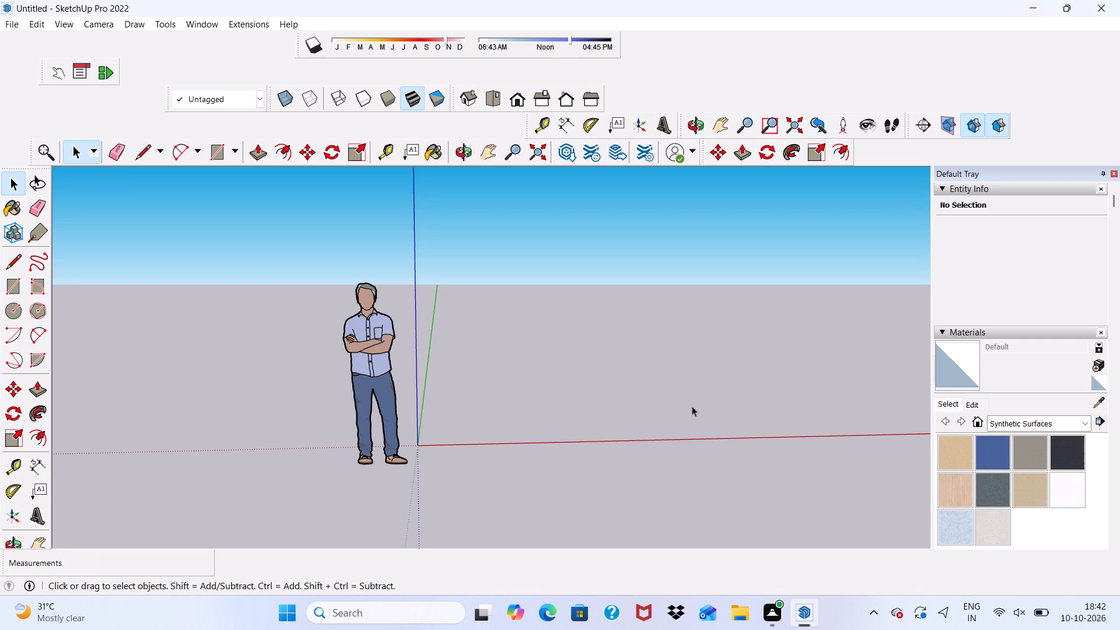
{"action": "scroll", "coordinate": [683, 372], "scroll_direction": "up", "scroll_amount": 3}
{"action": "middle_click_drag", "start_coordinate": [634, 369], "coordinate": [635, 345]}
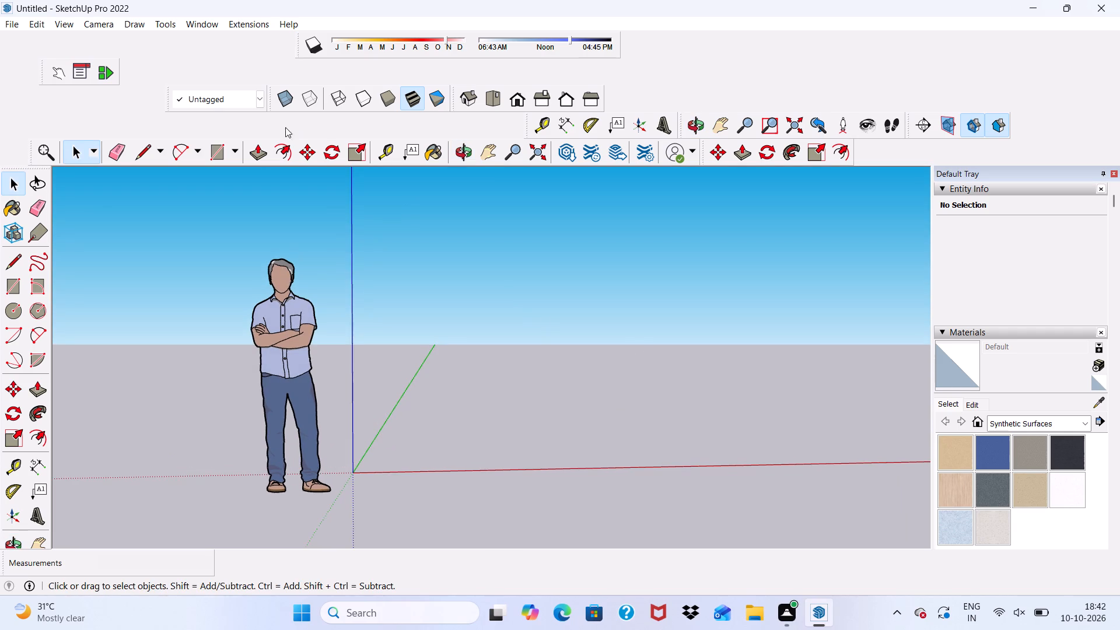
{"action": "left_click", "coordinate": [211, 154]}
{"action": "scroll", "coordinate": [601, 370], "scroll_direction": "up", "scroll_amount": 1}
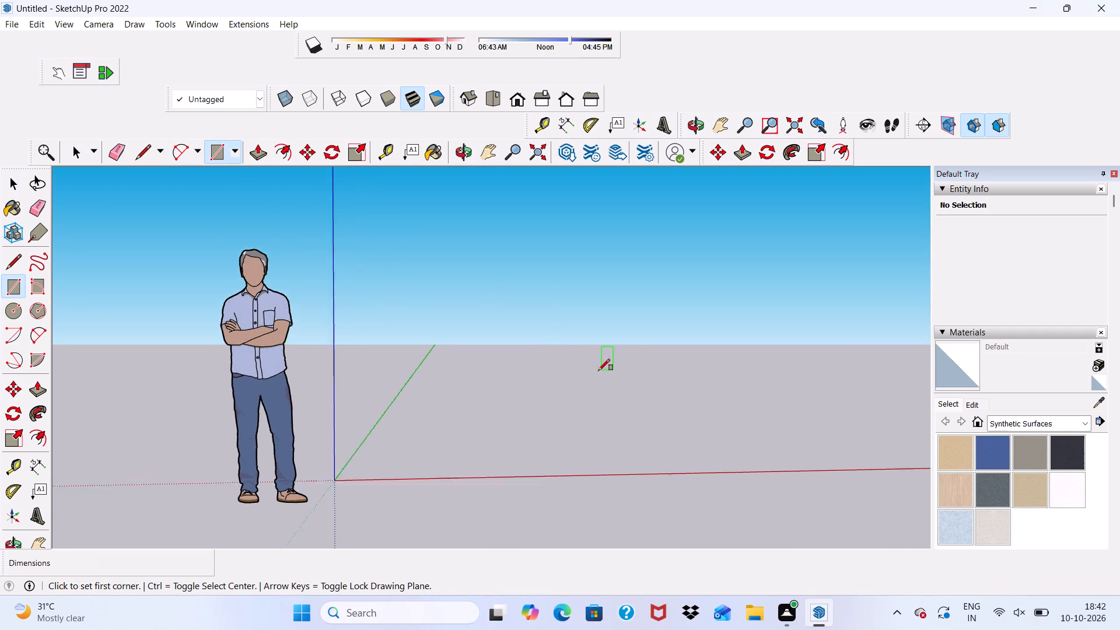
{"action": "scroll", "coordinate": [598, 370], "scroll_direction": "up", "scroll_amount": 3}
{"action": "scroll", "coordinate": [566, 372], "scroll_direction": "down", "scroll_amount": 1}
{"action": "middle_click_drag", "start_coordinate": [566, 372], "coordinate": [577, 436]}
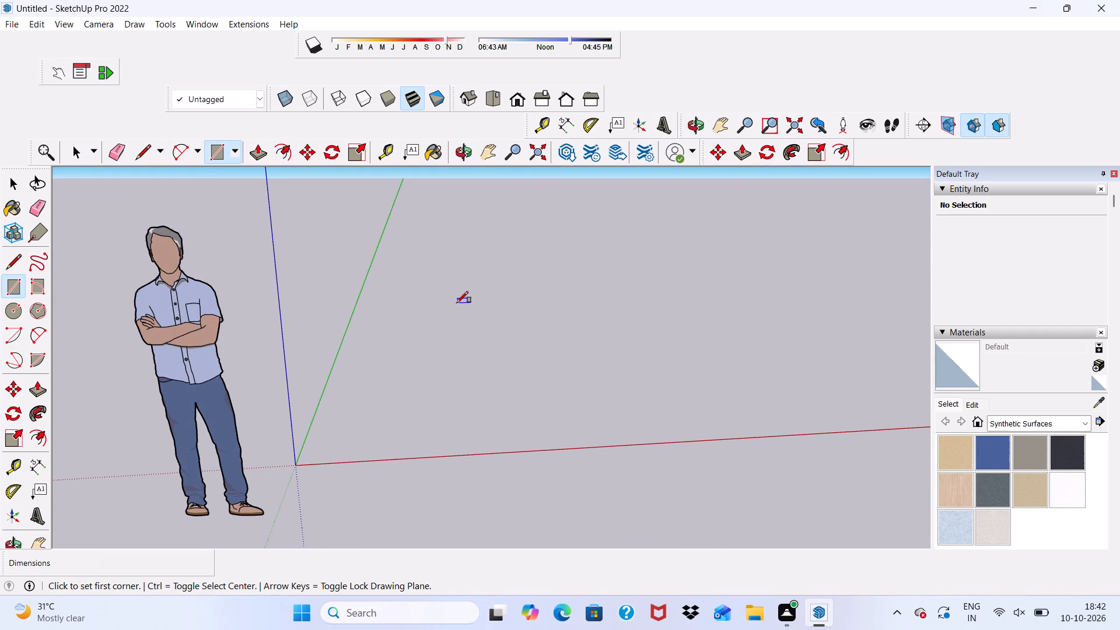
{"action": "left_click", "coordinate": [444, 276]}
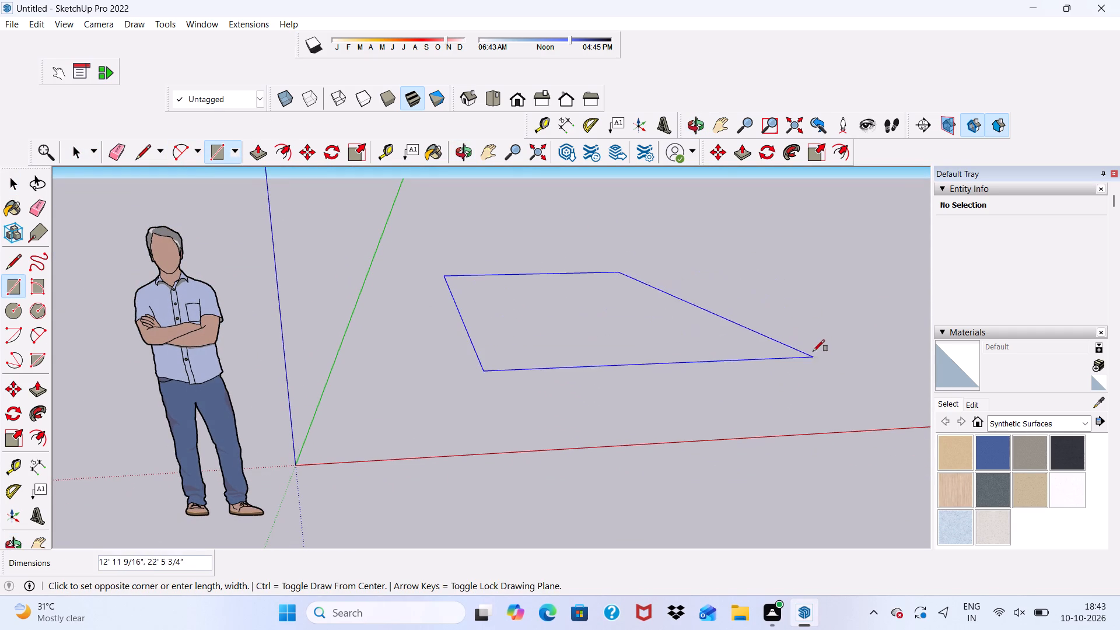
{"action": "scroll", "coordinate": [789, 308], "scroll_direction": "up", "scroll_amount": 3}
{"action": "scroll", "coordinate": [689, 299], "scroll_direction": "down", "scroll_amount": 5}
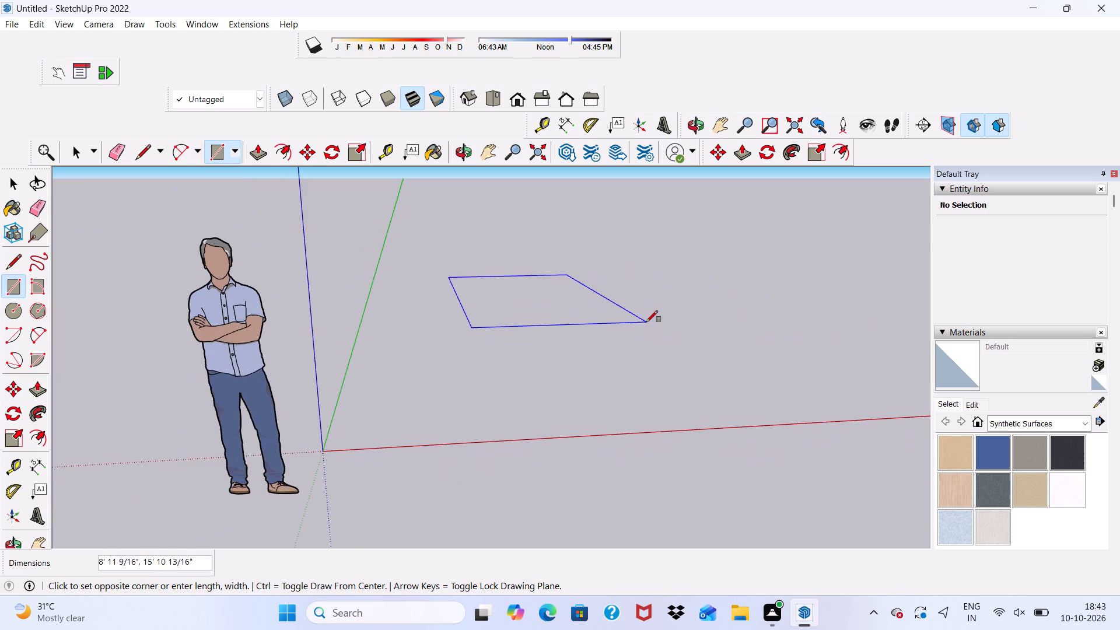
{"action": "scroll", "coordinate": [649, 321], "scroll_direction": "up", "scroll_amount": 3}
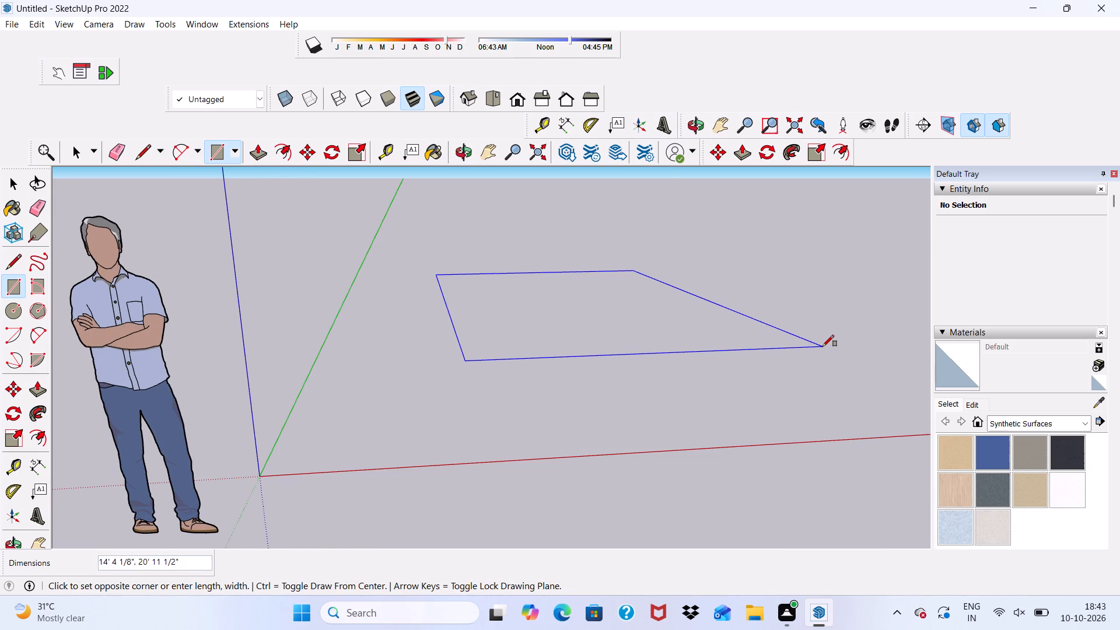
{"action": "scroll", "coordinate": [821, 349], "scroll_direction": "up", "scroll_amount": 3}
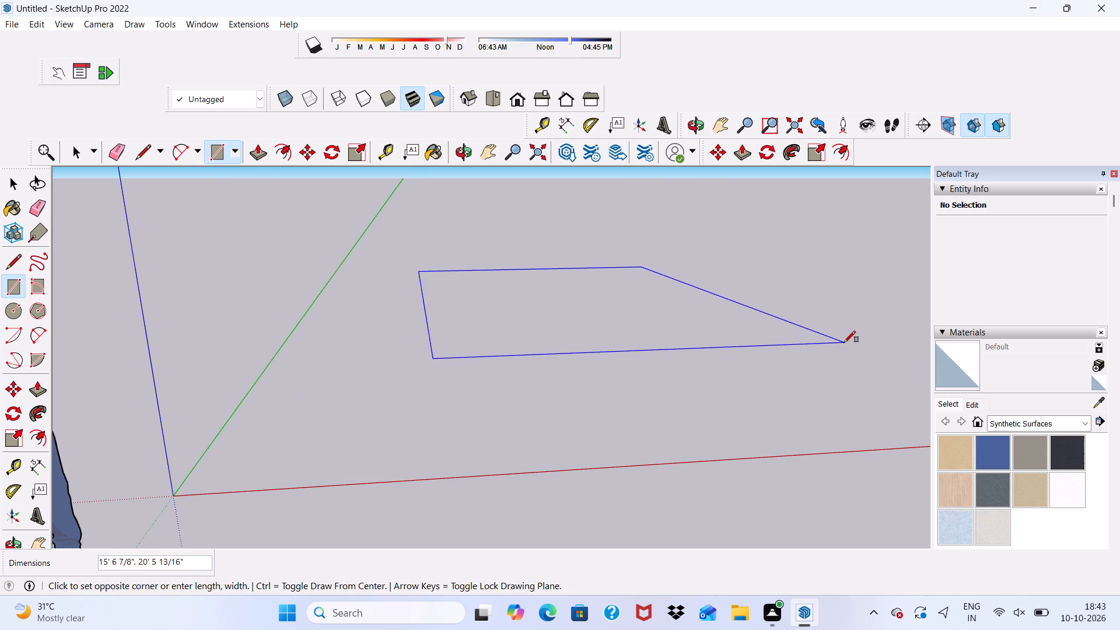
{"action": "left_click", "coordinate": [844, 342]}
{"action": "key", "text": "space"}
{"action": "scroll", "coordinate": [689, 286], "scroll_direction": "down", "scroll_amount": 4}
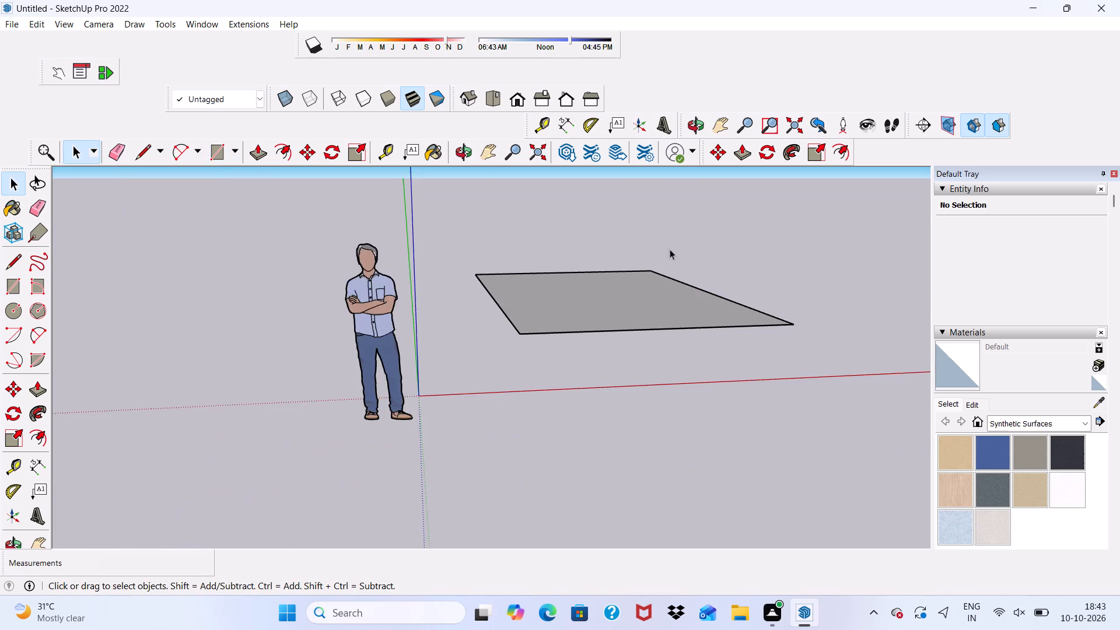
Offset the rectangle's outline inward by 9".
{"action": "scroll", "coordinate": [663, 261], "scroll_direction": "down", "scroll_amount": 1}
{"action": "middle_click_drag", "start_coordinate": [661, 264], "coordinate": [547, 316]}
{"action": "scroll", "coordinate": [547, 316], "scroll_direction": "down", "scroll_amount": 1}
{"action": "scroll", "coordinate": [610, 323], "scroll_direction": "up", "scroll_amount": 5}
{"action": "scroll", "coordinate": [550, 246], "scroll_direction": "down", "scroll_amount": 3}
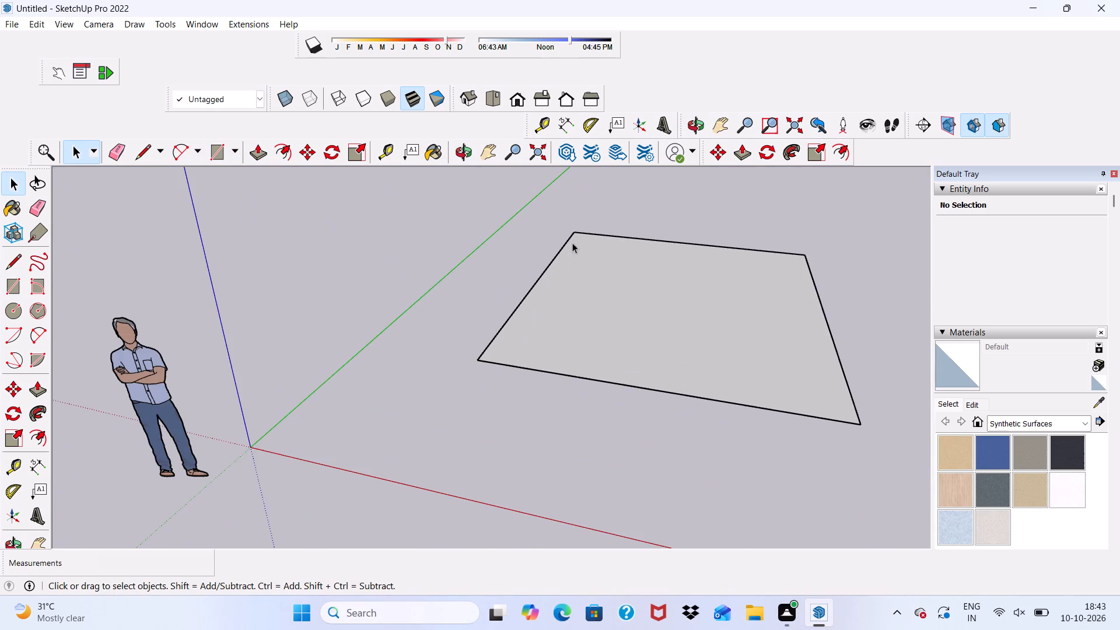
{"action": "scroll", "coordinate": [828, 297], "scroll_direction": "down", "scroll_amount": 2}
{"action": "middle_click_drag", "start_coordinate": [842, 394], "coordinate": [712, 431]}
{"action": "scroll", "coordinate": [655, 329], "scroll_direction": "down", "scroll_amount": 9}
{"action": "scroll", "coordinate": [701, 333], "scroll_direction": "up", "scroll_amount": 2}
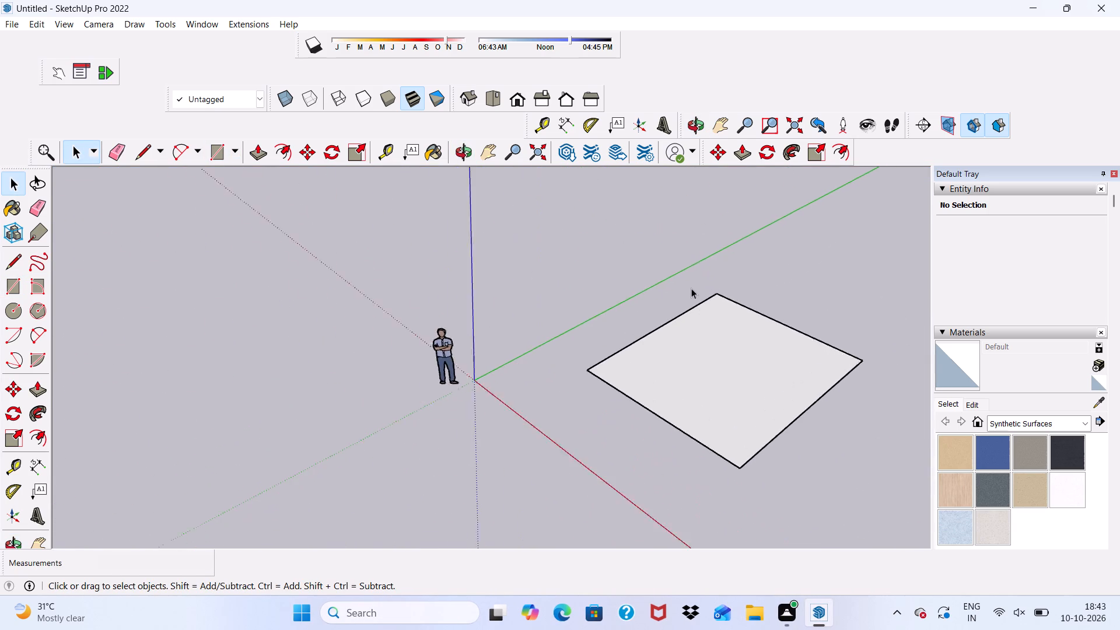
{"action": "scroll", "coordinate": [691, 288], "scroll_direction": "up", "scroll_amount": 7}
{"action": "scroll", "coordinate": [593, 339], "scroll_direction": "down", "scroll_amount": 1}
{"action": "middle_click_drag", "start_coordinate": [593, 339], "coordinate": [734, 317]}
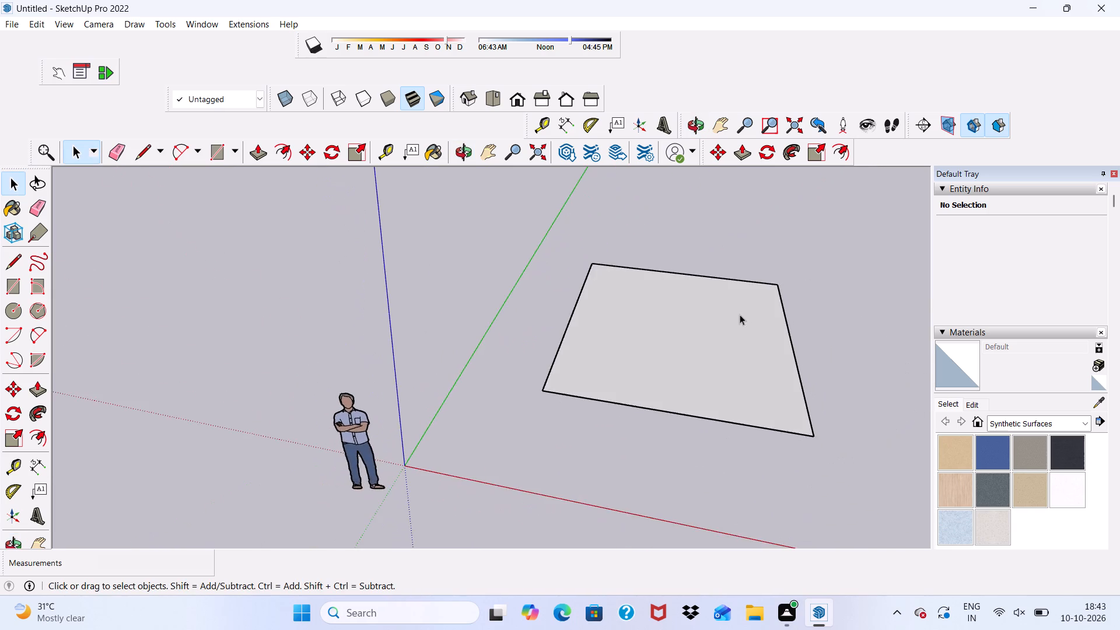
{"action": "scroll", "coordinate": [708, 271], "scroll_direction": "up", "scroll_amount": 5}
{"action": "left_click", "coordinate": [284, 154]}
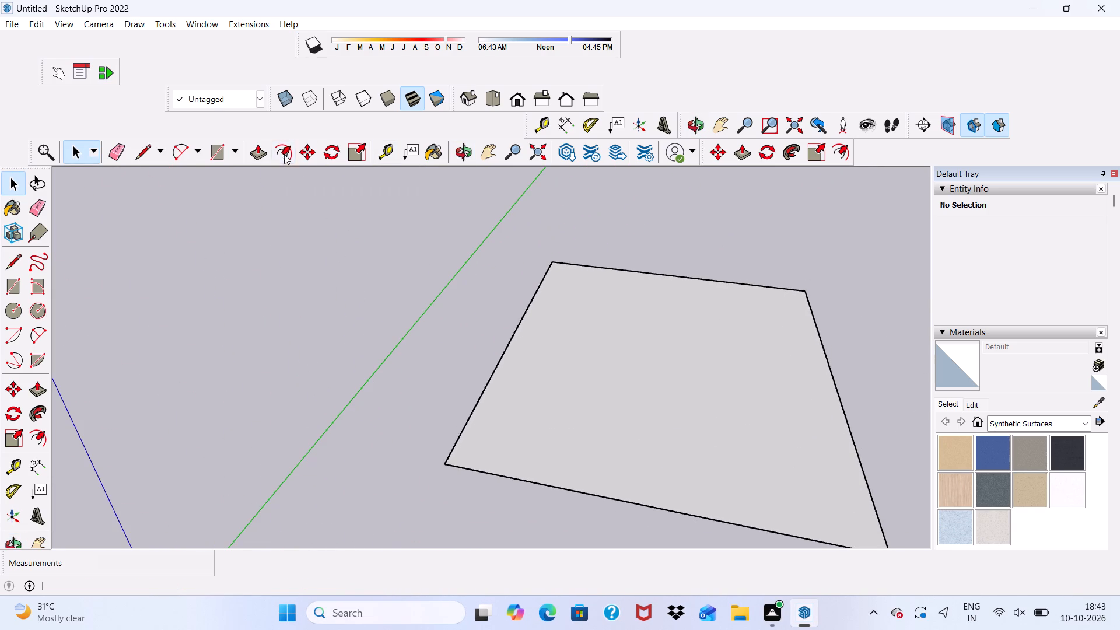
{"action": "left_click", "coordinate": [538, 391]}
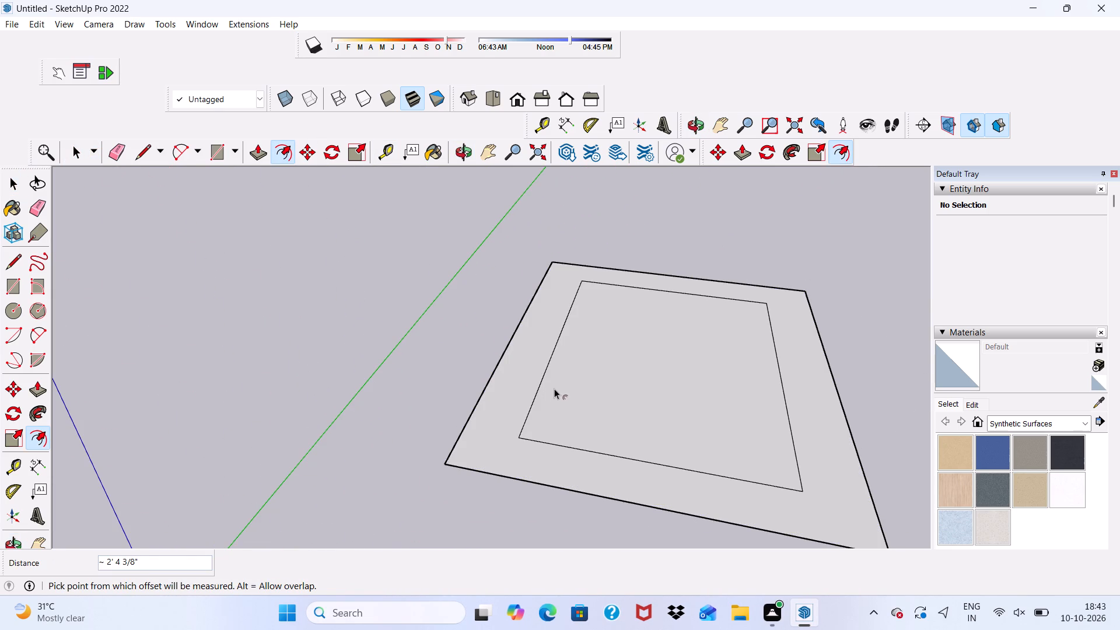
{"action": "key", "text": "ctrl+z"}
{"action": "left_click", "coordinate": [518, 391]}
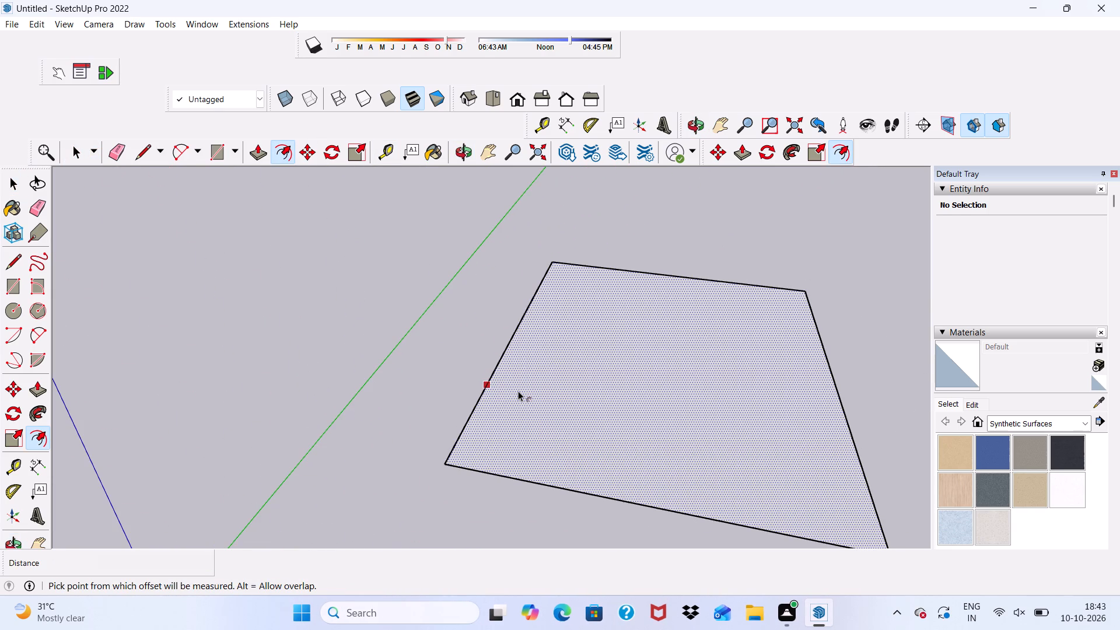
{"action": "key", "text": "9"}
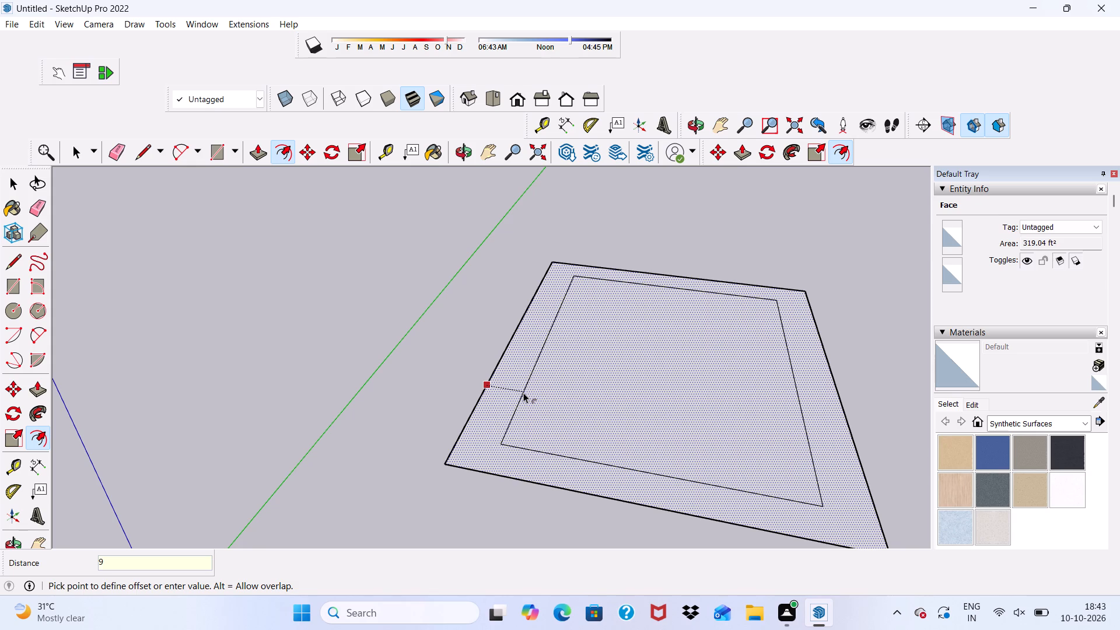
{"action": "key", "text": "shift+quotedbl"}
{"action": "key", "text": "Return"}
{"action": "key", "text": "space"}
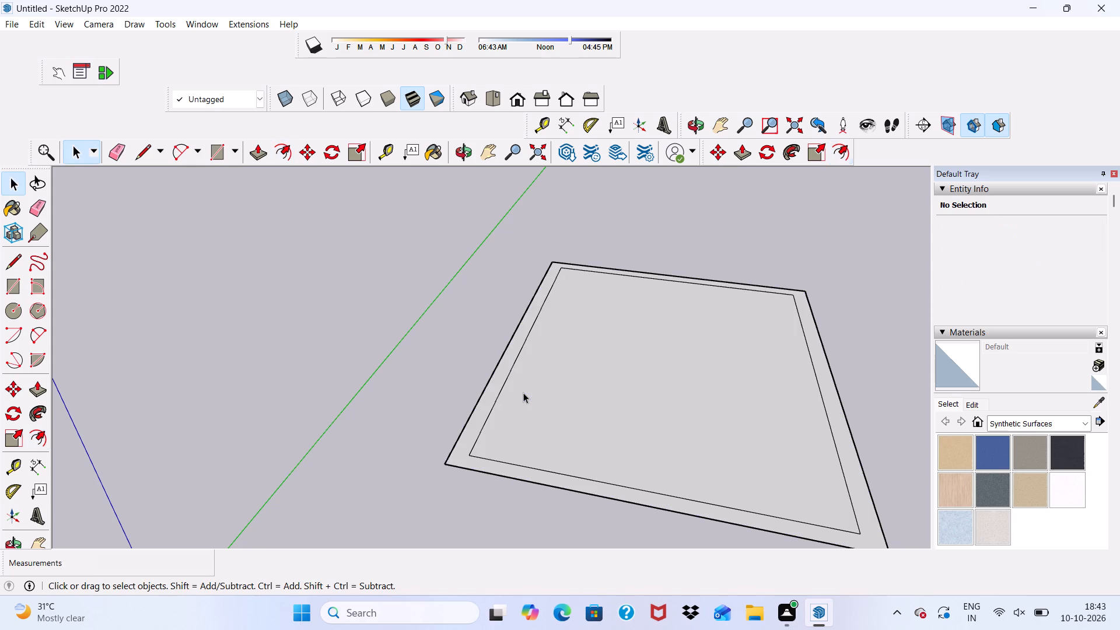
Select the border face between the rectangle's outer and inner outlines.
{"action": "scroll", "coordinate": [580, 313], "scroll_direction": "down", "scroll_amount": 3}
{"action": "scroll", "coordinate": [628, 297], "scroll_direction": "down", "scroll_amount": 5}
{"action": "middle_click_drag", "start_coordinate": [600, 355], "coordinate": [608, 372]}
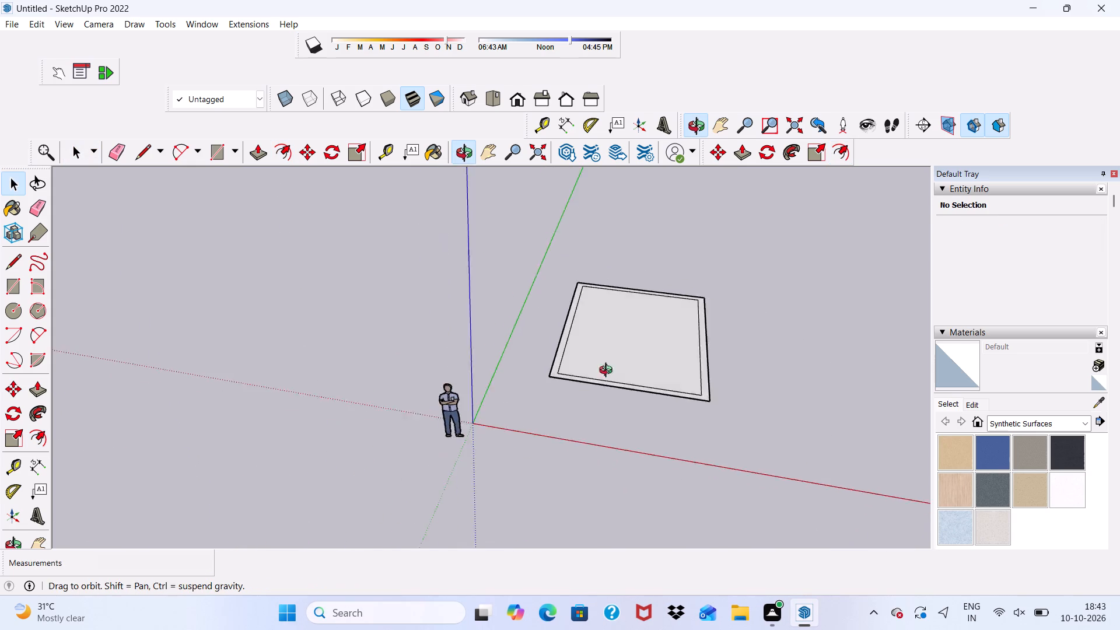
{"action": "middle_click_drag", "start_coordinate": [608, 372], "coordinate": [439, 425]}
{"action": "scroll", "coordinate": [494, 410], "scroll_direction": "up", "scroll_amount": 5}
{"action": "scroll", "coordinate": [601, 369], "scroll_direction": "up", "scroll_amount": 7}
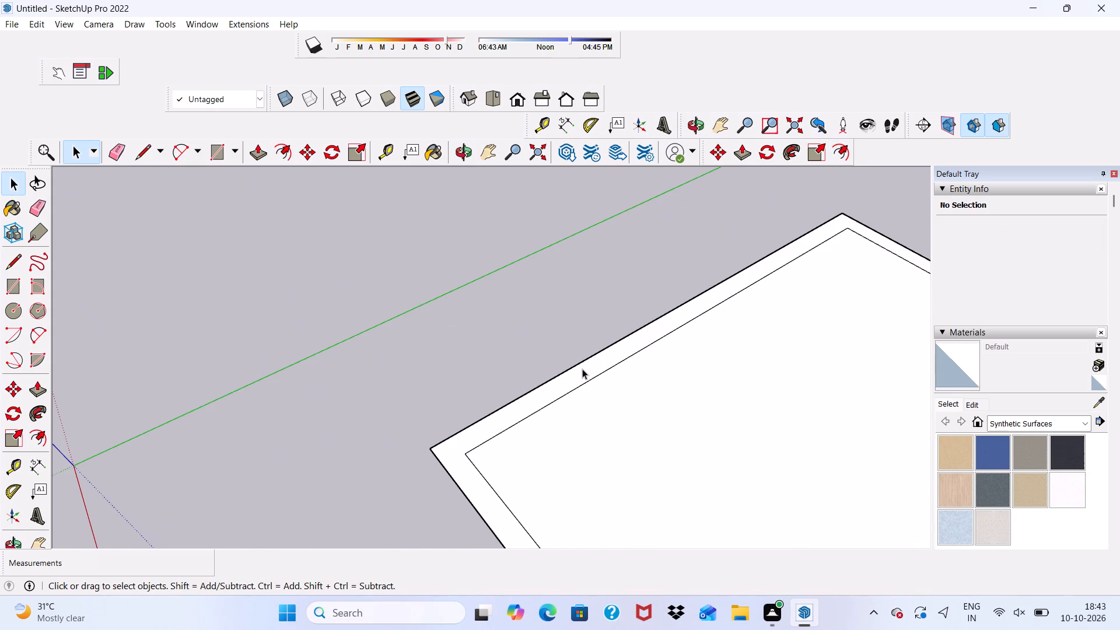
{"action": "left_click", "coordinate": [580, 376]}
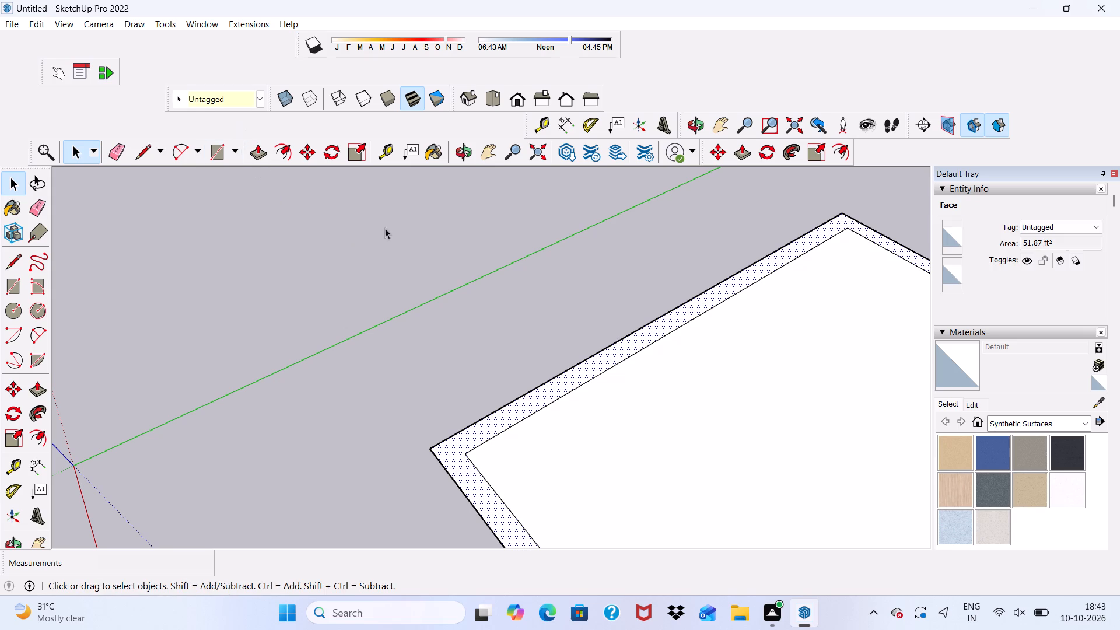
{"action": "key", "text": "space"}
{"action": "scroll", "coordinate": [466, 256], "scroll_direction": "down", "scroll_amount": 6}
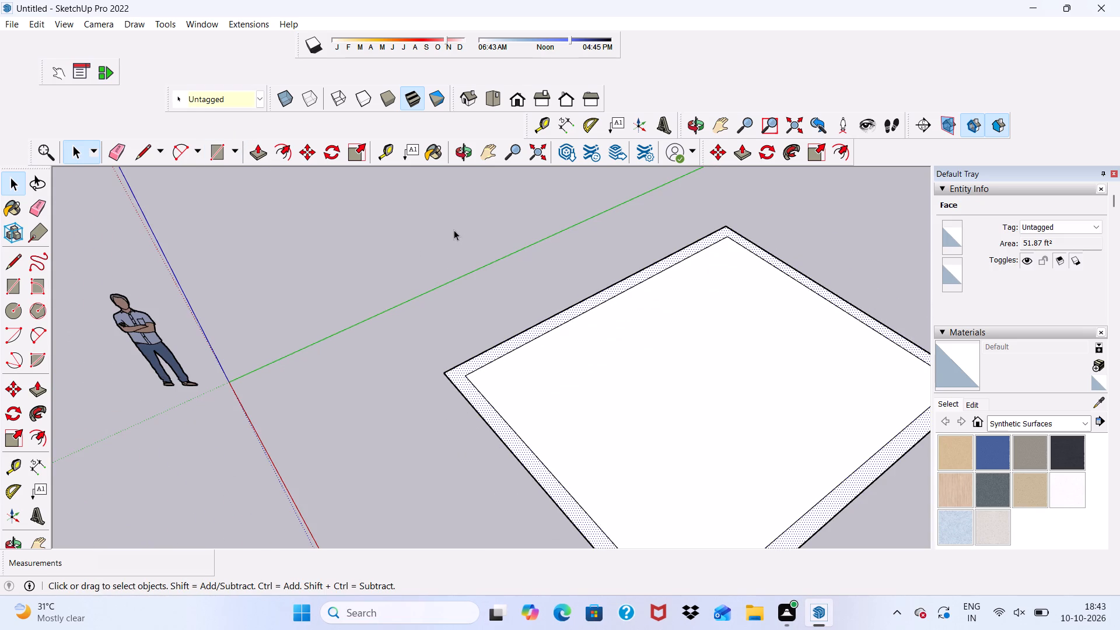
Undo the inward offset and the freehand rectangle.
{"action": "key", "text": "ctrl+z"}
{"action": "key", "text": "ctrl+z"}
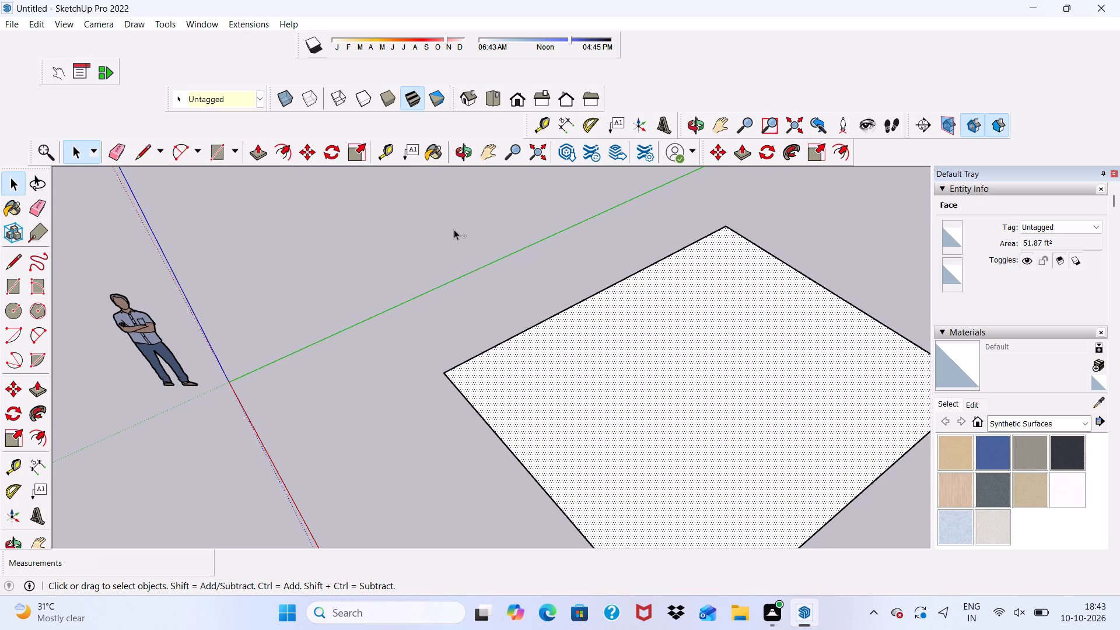
Draw a 20' by 20' square on the ground plane, between the red and green axes.
{"action": "scroll", "coordinate": [489, 240], "scroll_direction": "down", "scroll_amount": 9}
{"action": "scroll", "coordinate": [491, 296], "scroll_direction": "up", "scroll_amount": 1}
{"action": "middle_click_drag", "start_coordinate": [491, 296], "coordinate": [672, 230]}
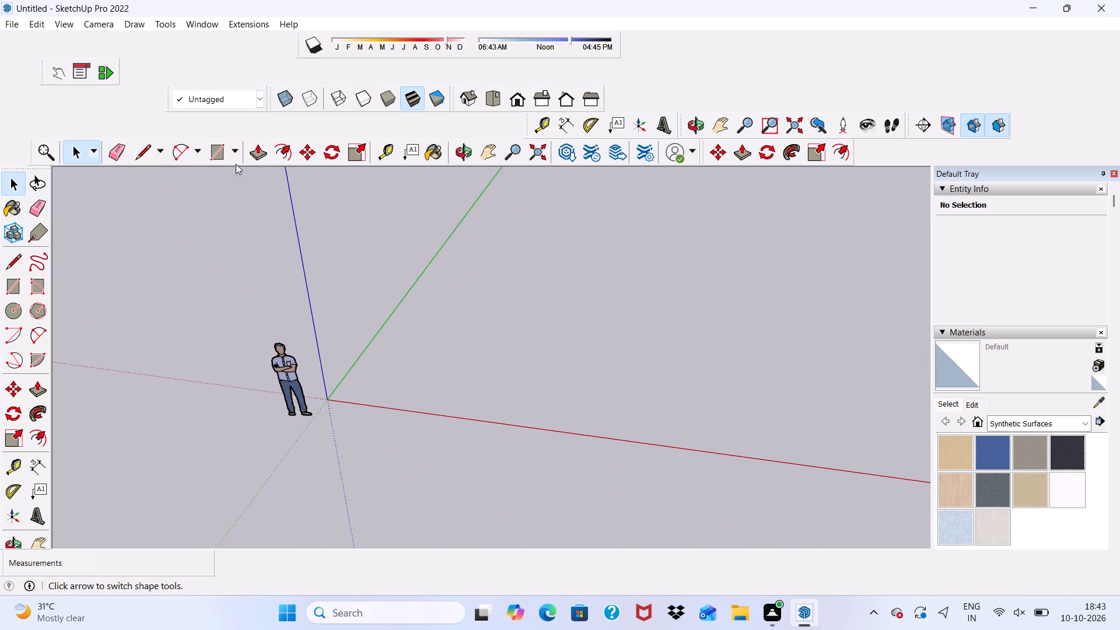
{"action": "left_click", "coordinate": [216, 153]}
{"action": "scroll", "coordinate": [637, 277], "scroll_direction": "up", "scroll_amount": 5}
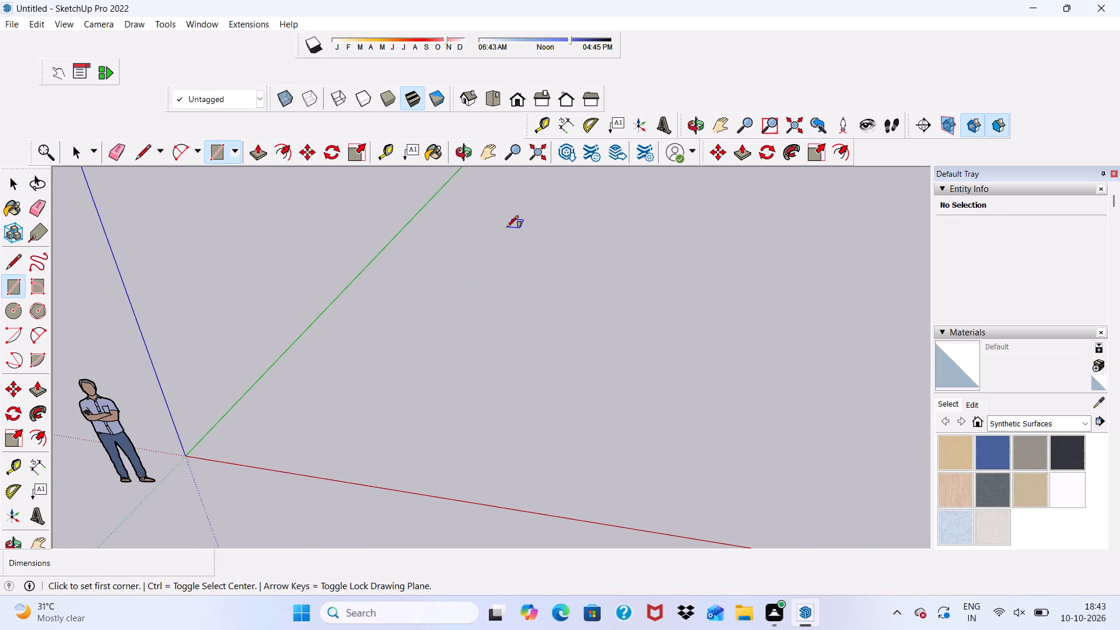
{"action": "left_click", "coordinate": [479, 239]}
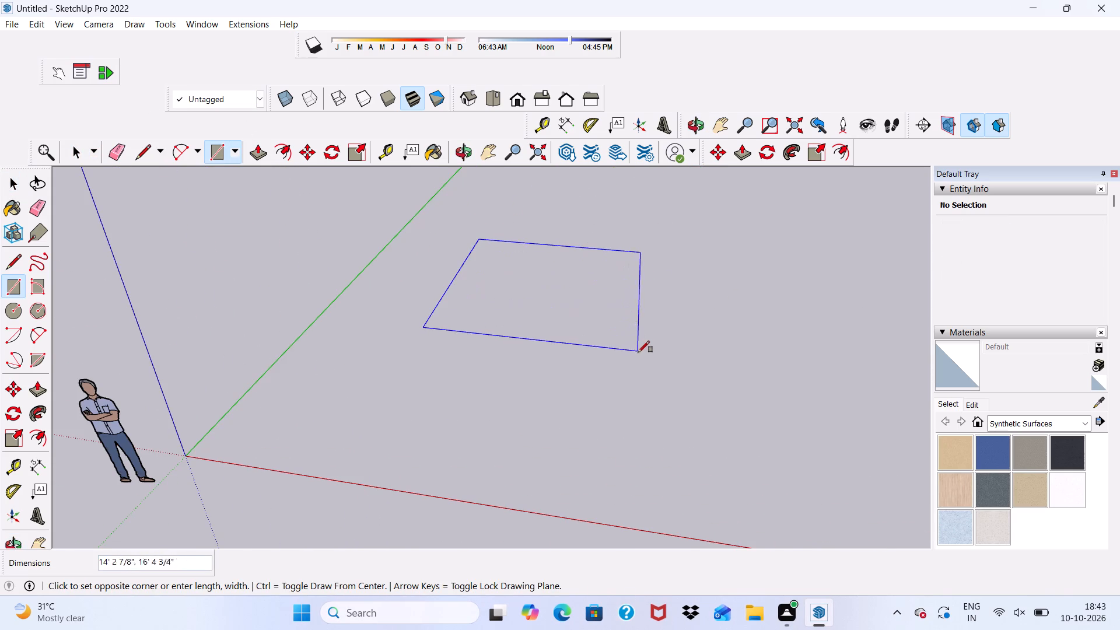
{"action": "type", "text": "20',20'"}
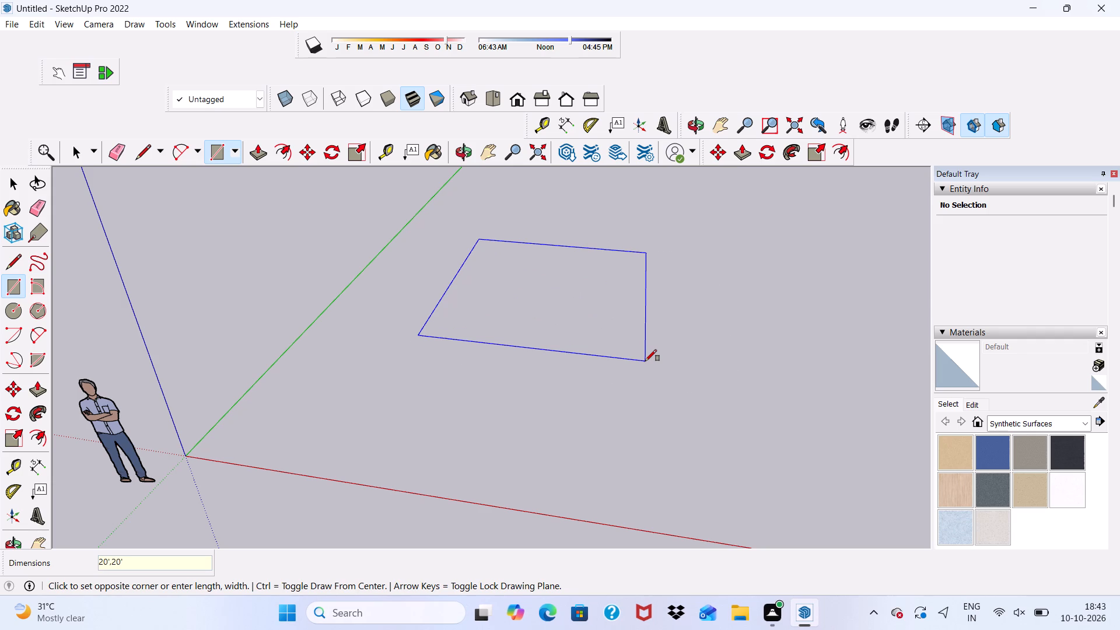
{"action": "key", "text": "Return"}
{"action": "key", "text": "space"}
Offset the 20' square's outline inward by 9" to form a wall border.
{"action": "scroll", "coordinate": [542, 358], "scroll_direction": "down", "scroll_amount": 8}
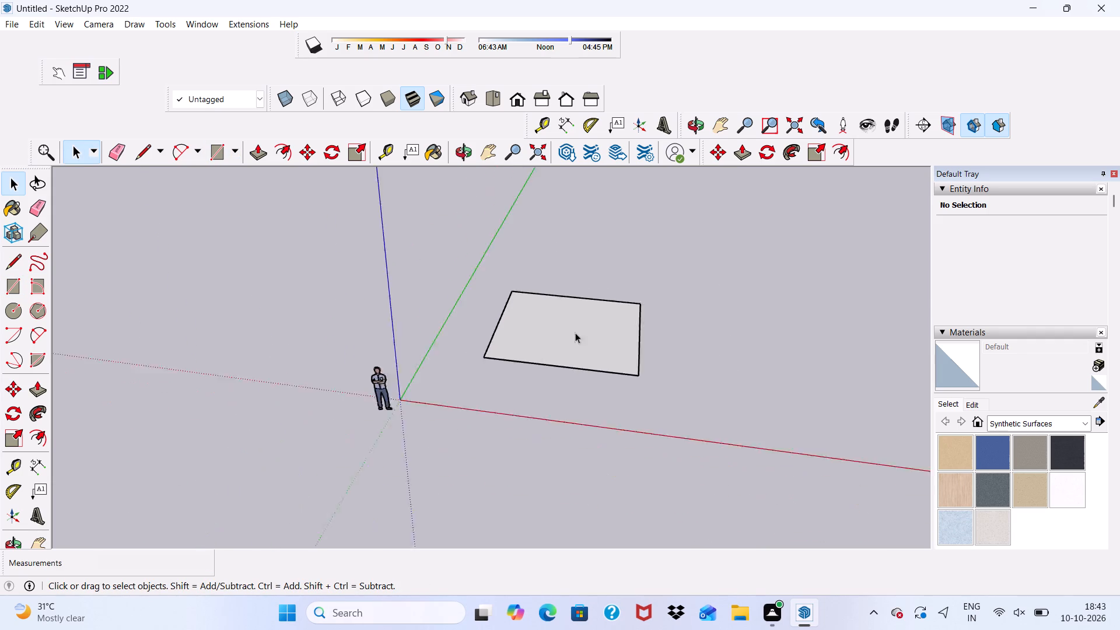
{"action": "scroll", "coordinate": [575, 332], "scroll_direction": "down", "scroll_amount": 2}
{"action": "middle_click_drag", "start_coordinate": [567, 318], "coordinate": [569, 421]}
{"action": "scroll", "coordinate": [547, 226], "scroll_direction": "up", "scroll_amount": 3}
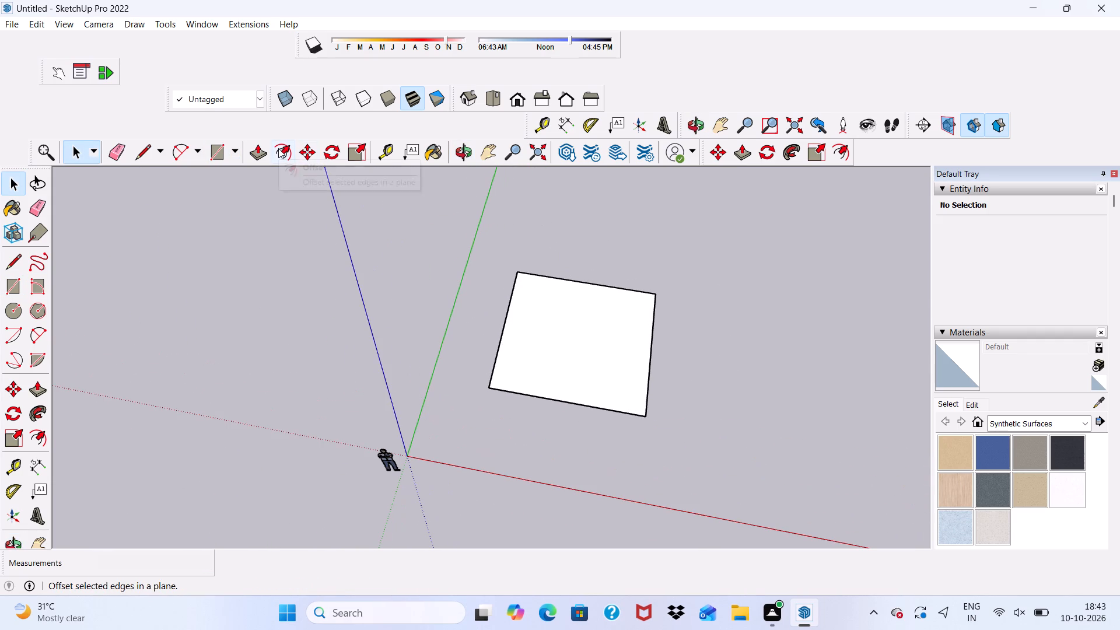
{"action": "left_click", "coordinate": [278, 148]}
{"action": "left_click", "coordinate": [513, 331]}
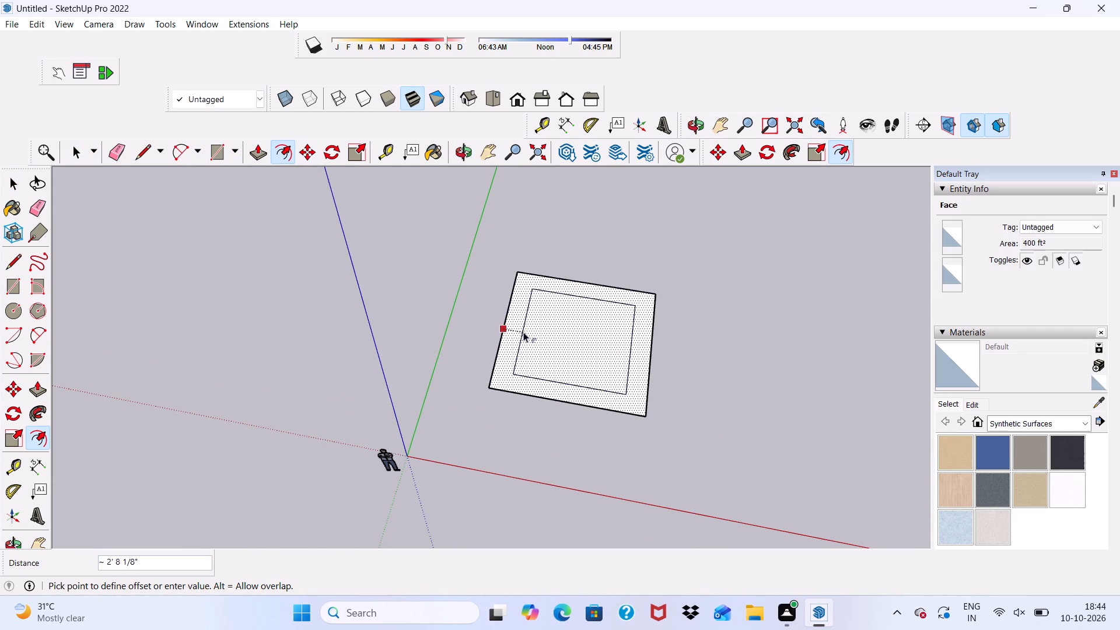
{"action": "key", "text": "9"}
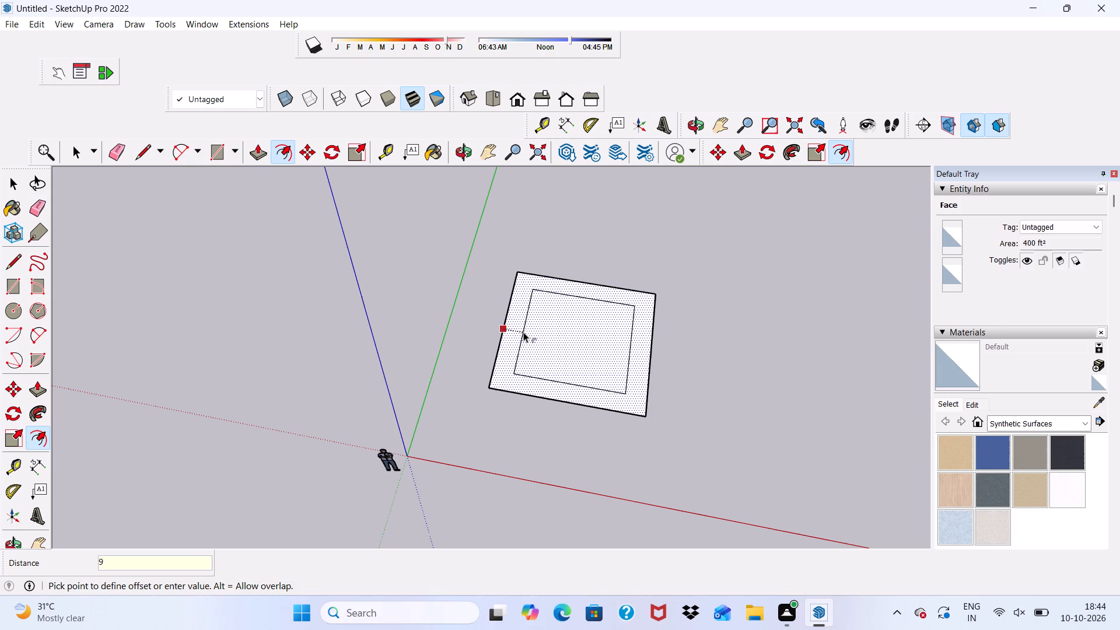
{"action": "key", "text": "shift+quotedbl"}
{"action": "key", "text": "Return"}
{"action": "key", "text": "space"}
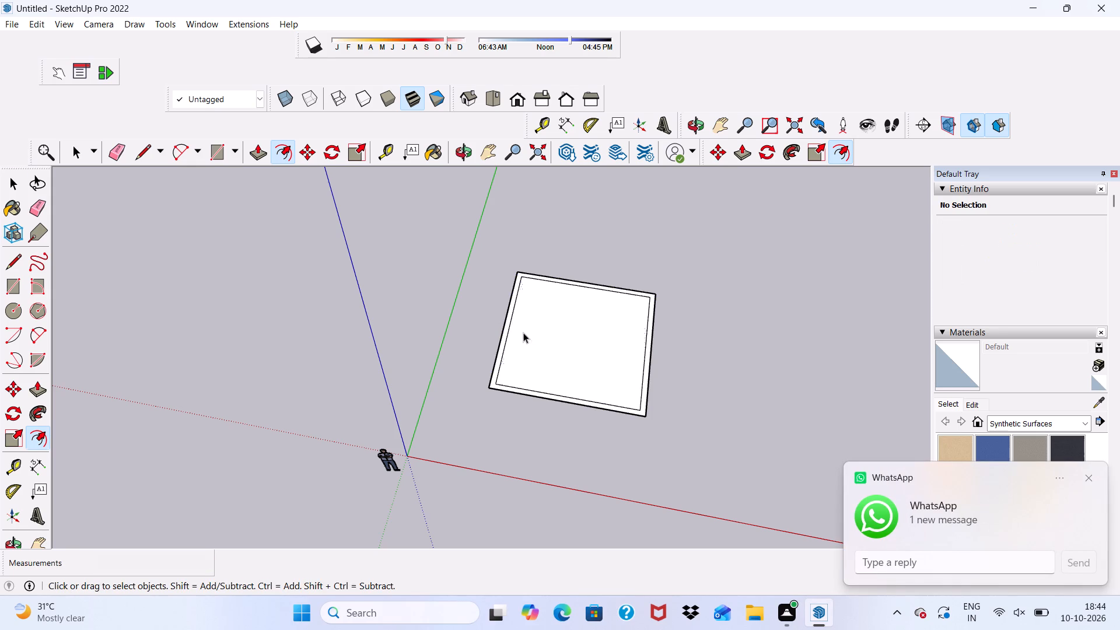
{"action": "left_click", "coordinate": [481, 242]}
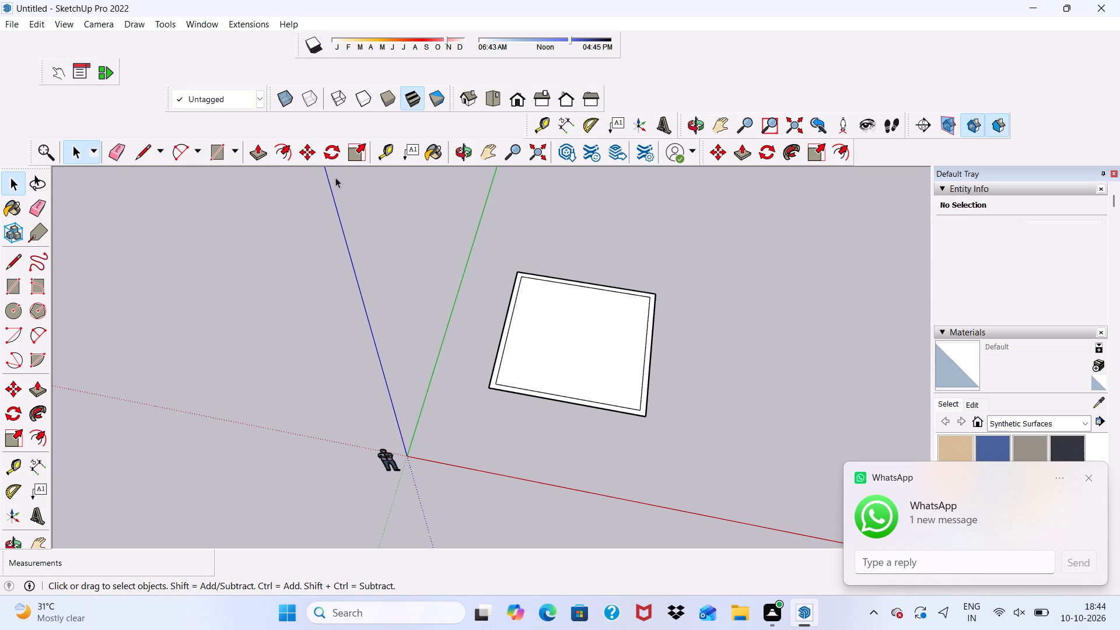
Push/Pull the 9" border face between the square's outer and inner outlines up 10' to raise the room walls.
{"action": "left_click", "coordinate": [259, 151]}
{"action": "scroll", "coordinate": [561, 404], "scroll_direction": "up", "scroll_amount": 5}
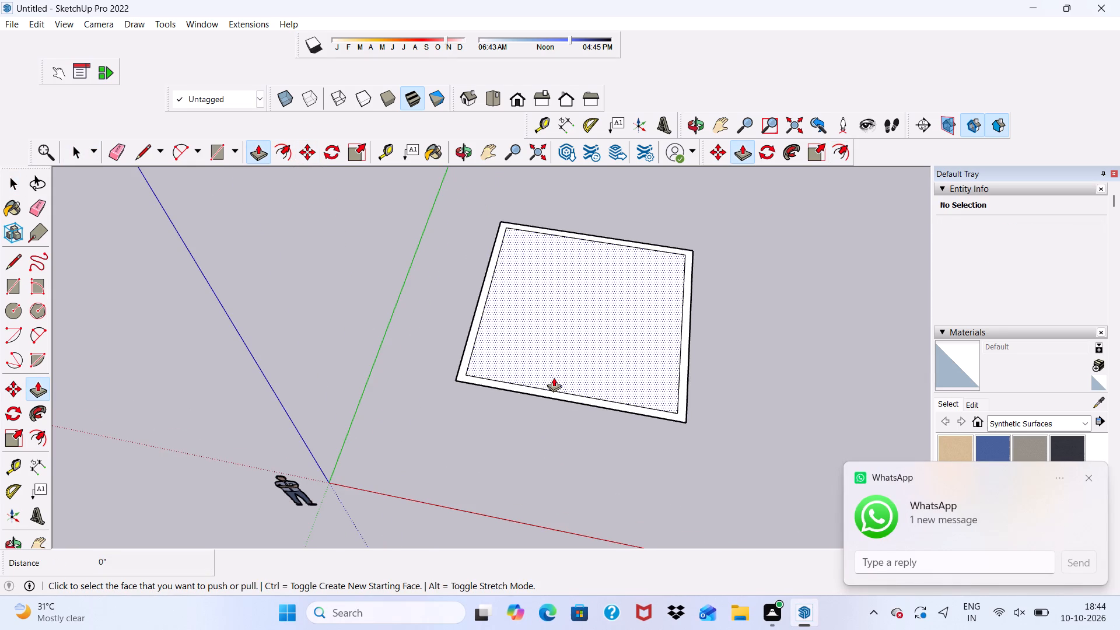
{"action": "key", "text": "space"}
{"action": "scroll", "coordinate": [546, 381], "scroll_direction": "up", "scroll_amount": 5}
{"action": "left_click", "coordinate": [533, 397]}
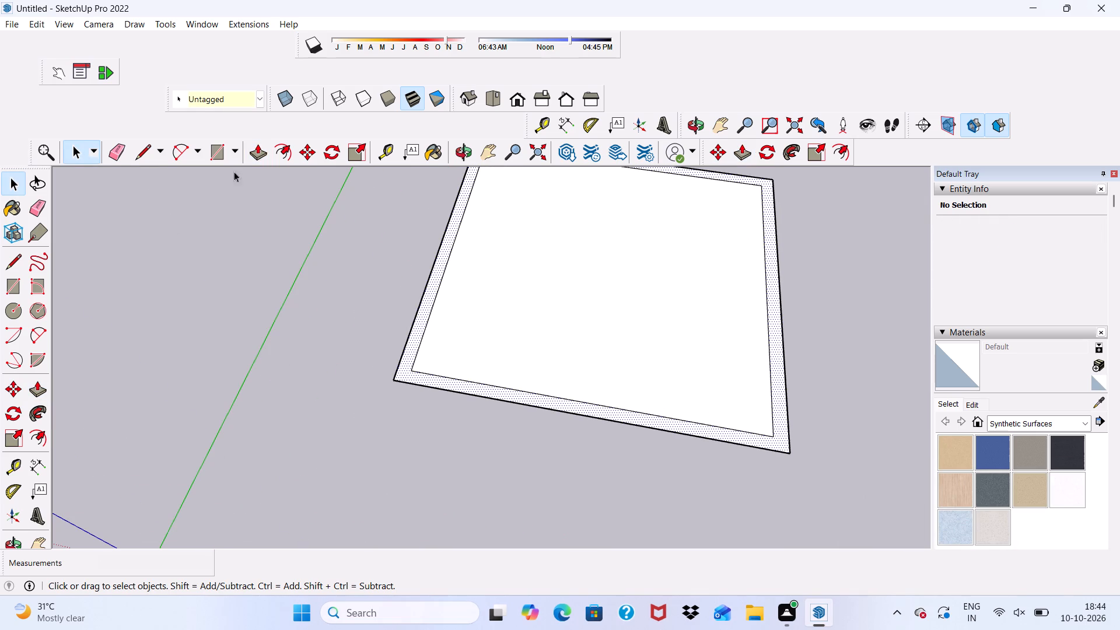
{"action": "left_click", "coordinate": [258, 151]}
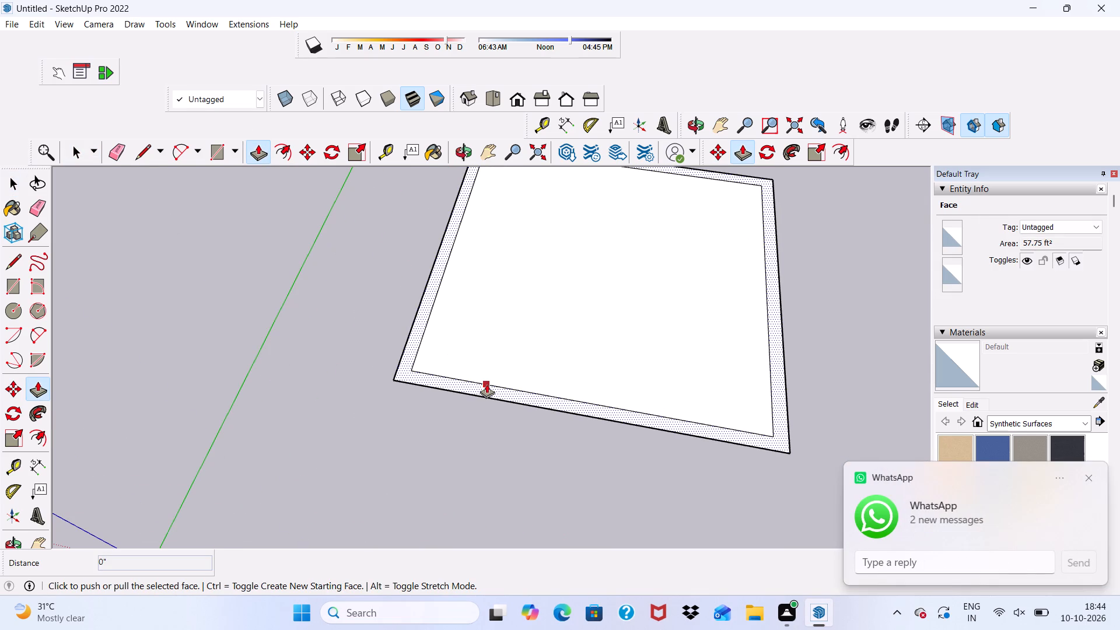
{"action": "left_click", "coordinate": [487, 384]}
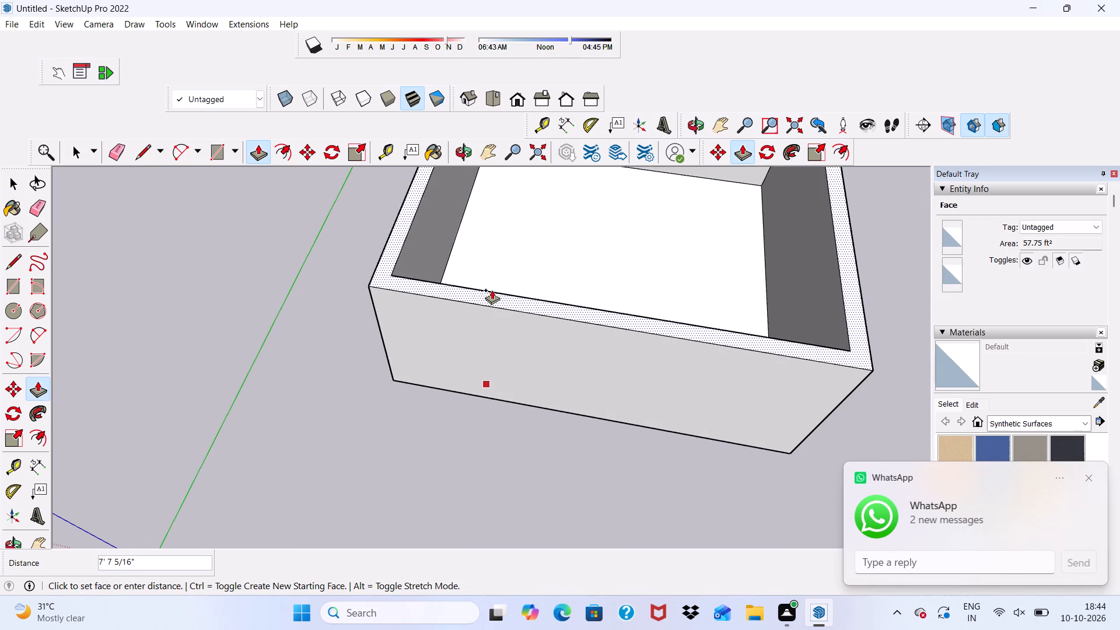
{"action": "type", "text": "10'"}
{"action": "key", "text": "Return"}
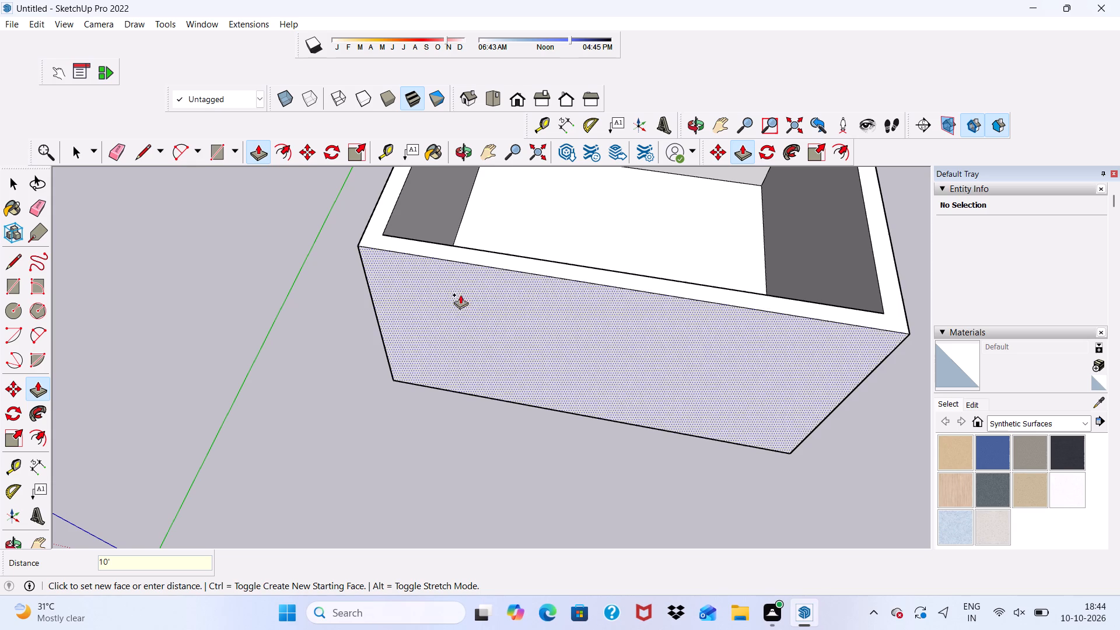
{"action": "scroll", "coordinate": [485, 392], "scroll_direction": "down", "scroll_amount": 5}
{"action": "middle_click_drag", "start_coordinate": [487, 439], "coordinate": [519, 308]}
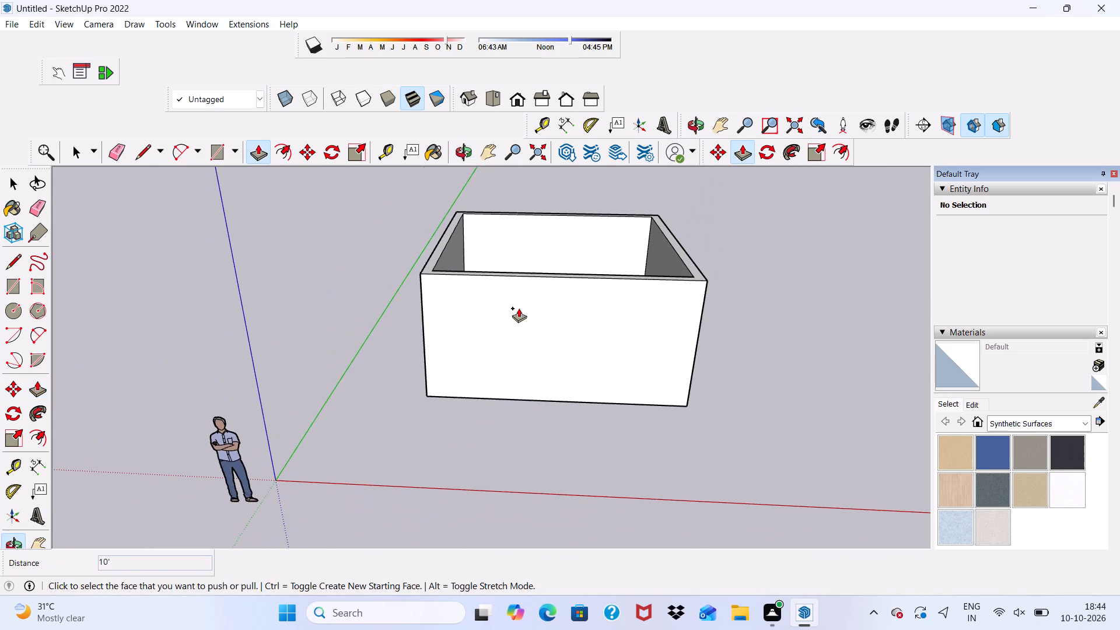
{"action": "key", "text": "space"}
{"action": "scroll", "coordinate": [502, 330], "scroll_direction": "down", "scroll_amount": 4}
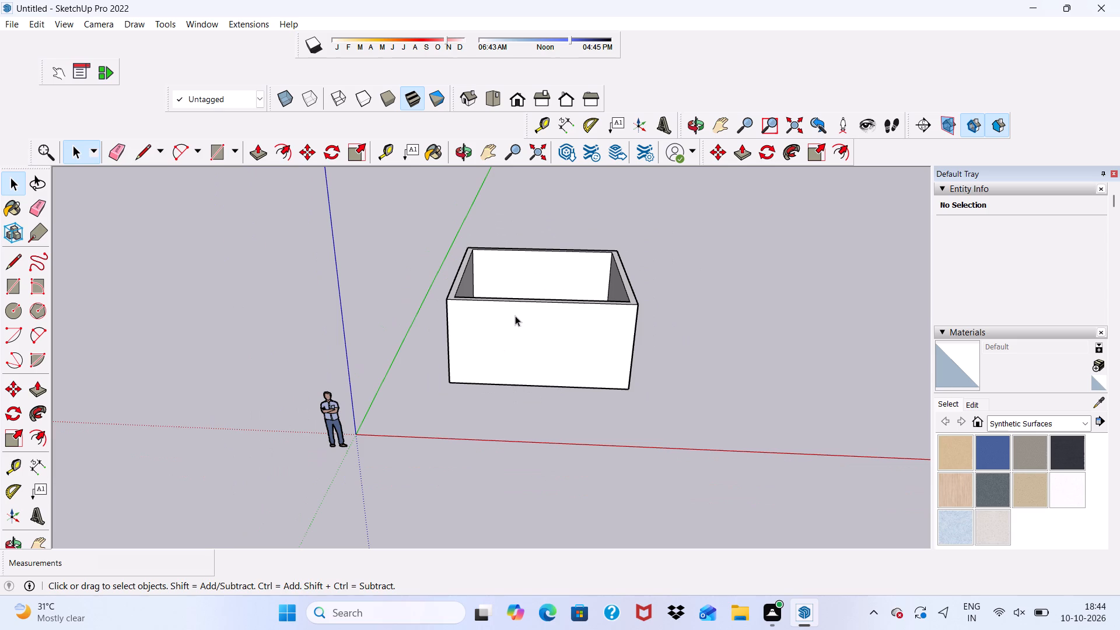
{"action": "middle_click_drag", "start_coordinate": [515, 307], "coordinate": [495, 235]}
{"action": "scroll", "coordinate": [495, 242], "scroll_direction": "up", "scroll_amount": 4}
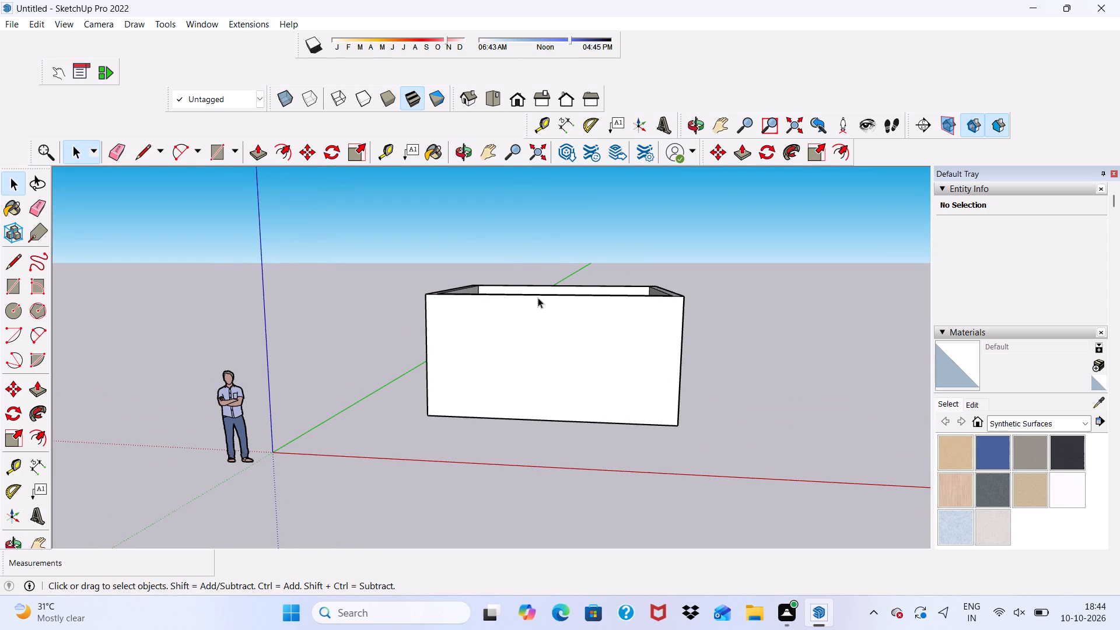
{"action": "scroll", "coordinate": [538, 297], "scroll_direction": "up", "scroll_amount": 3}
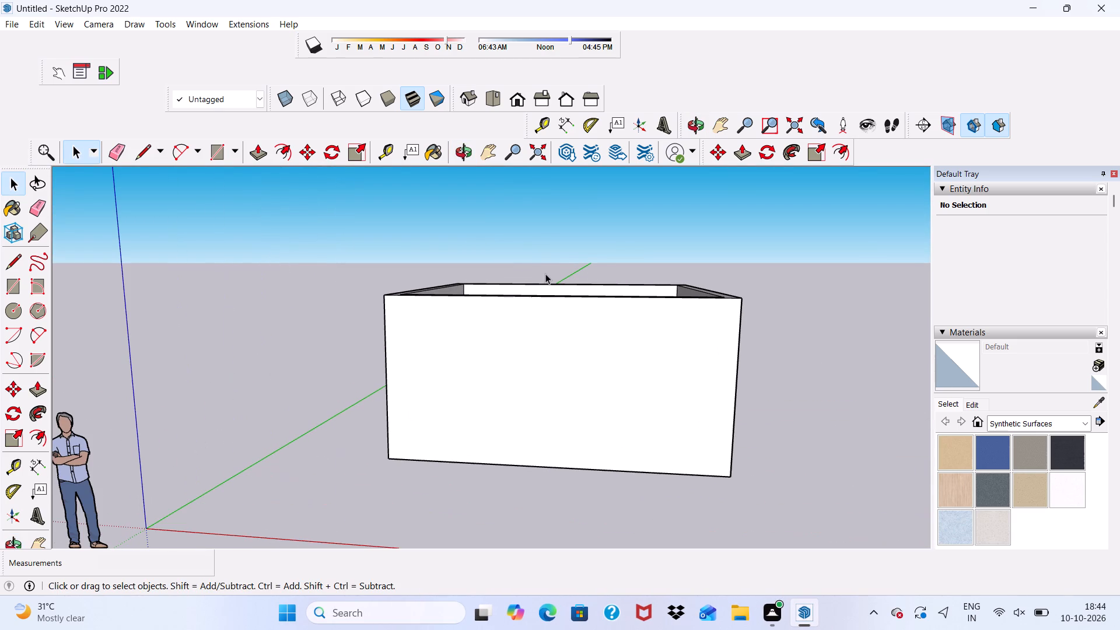
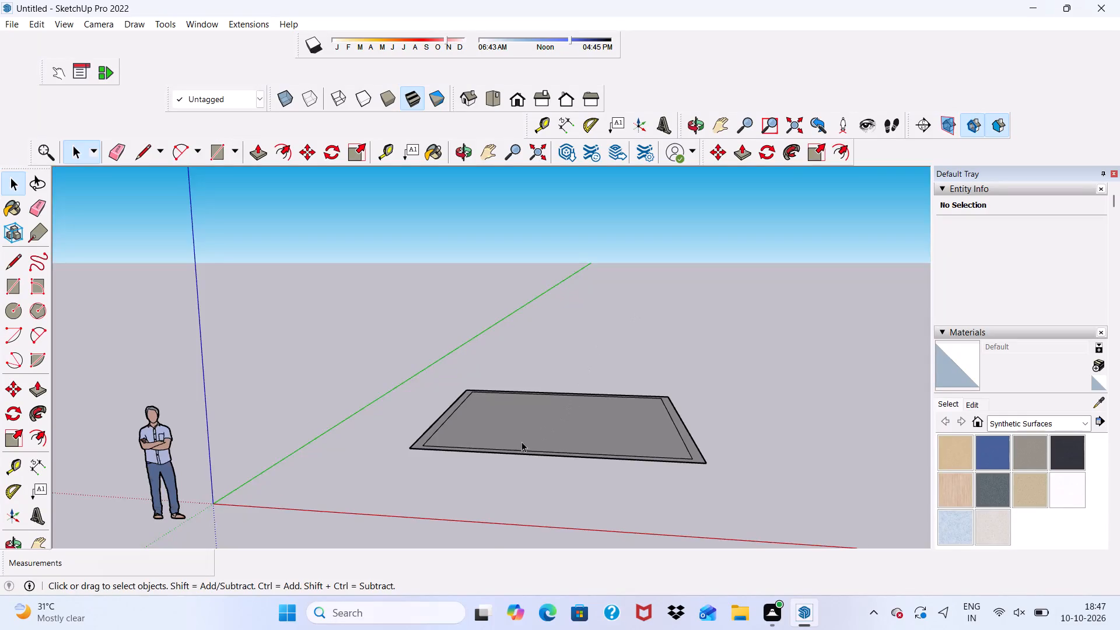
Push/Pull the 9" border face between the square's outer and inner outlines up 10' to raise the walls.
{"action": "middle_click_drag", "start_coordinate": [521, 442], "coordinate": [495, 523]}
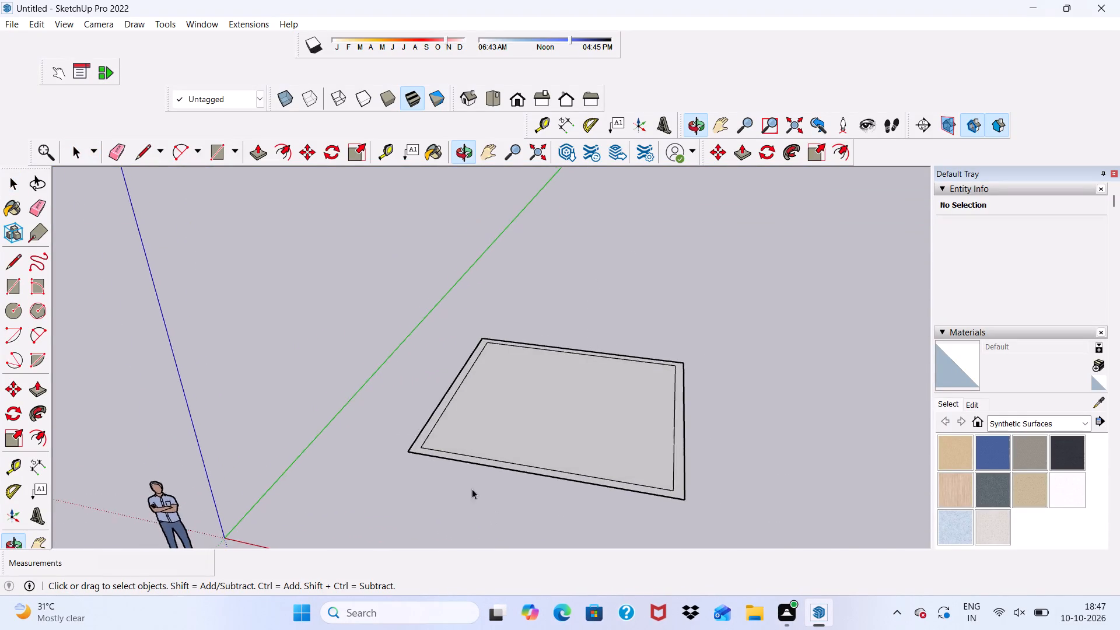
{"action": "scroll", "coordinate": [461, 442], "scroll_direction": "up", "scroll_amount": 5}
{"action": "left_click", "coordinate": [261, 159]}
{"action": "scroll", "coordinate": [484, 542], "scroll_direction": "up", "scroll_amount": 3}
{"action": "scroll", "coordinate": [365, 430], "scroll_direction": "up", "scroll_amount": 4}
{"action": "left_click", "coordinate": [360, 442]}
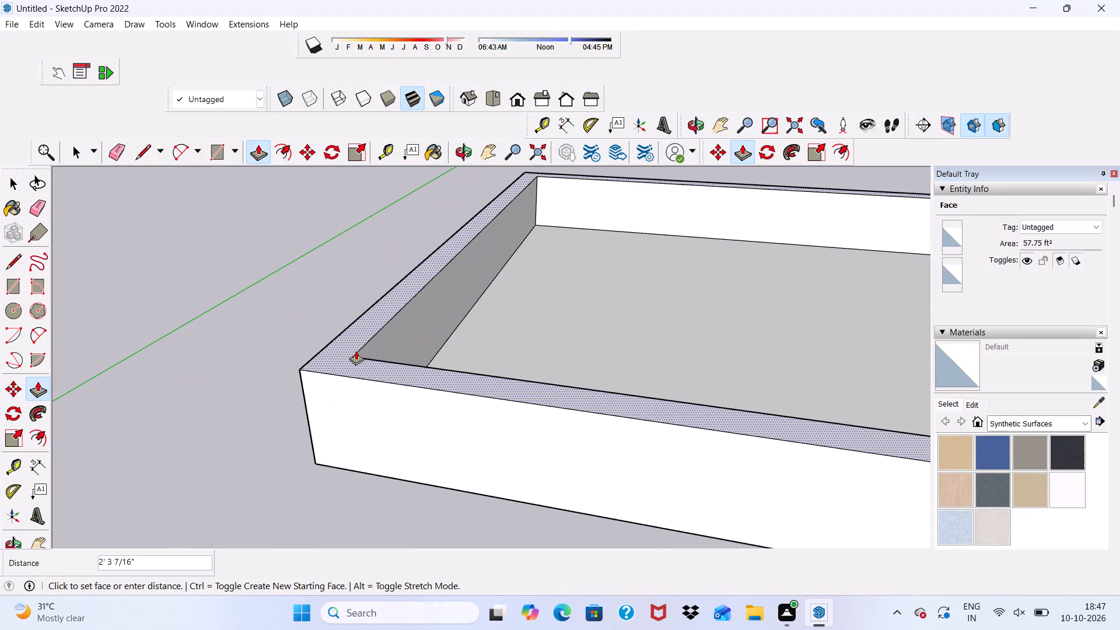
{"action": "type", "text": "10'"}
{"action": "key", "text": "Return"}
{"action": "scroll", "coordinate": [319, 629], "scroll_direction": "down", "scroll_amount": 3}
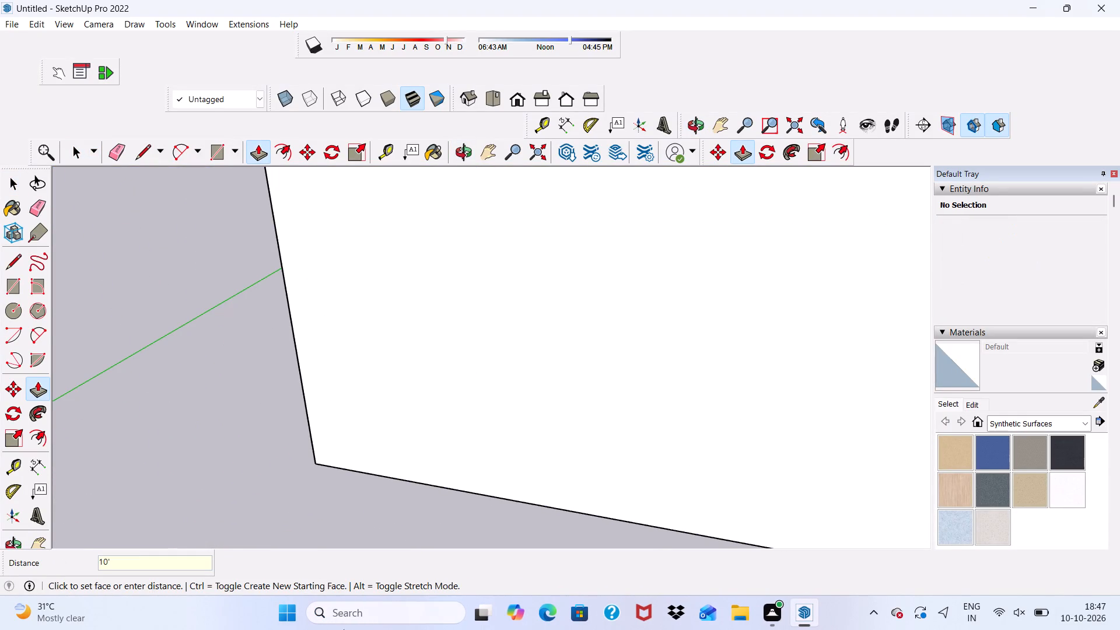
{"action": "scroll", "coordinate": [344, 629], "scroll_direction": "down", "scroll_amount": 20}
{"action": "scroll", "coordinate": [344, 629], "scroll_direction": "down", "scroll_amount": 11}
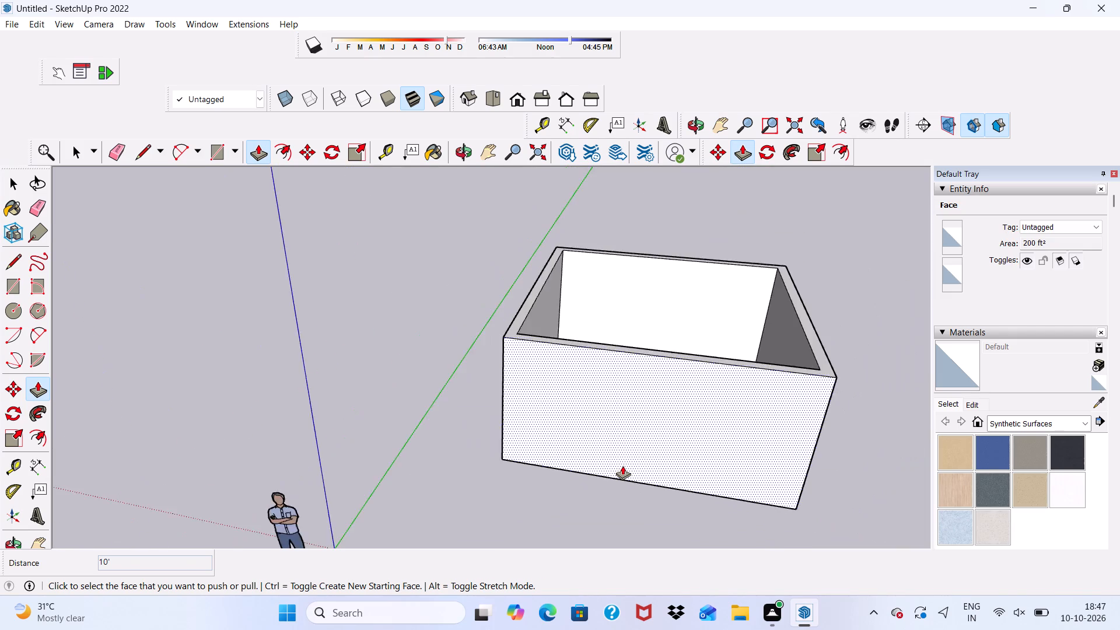
Examine the raised room's front wall, underside and open top from several angles.
{"action": "middle_click_drag", "start_coordinate": [623, 466], "coordinate": [638, 324]}
{"action": "scroll", "coordinate": [730, 342], "scroll_direction": "up", "scroll_amount": 5}
{"action": "middle_click_drag", "start_coordinate": [701, 351], "coordinate": [805, 367]}
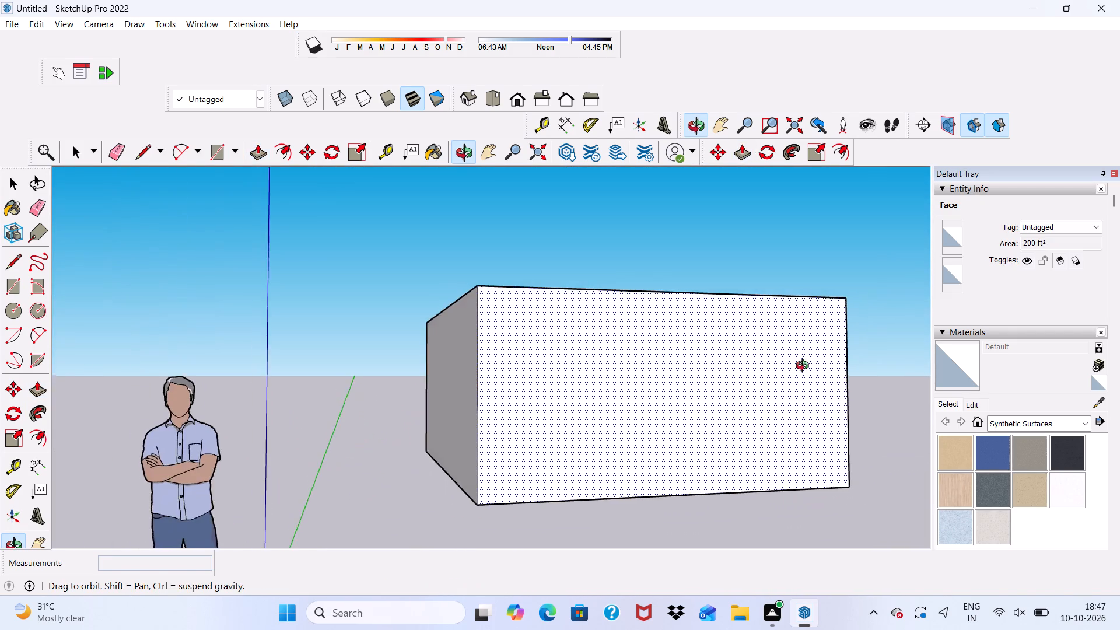
{"action": "middle_click_drag", "start_coordinate": [805, 367], "coordinate": [726, 386]}
{"action": "key", "text": "space"}
{"action": "scroll", "coordinate": [703, 360], "scroll_direction": "down", "scroll_amount": 5}
{"action": "middle_click_drag", "start_coordinate": [691, 439], "coordinate": [677, 364]}
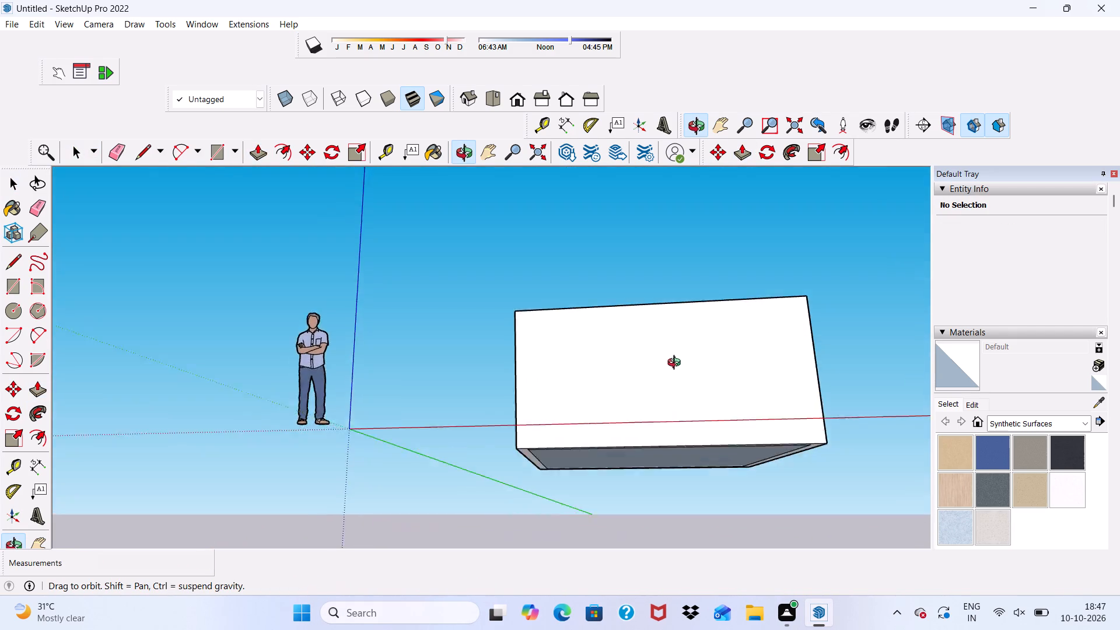
{"action": "middle_click_drag", "start_coordinate": [677, 364], "coordinate": [738, 494]}
{"action": "scroll", "coordinate": [734, 493], "scroll_direction": "up", "scroll_amount": 10}
{"action": "scroll", "coordinate": [528, 385], "scroll_direction": "down", "scroll_amount": 6}
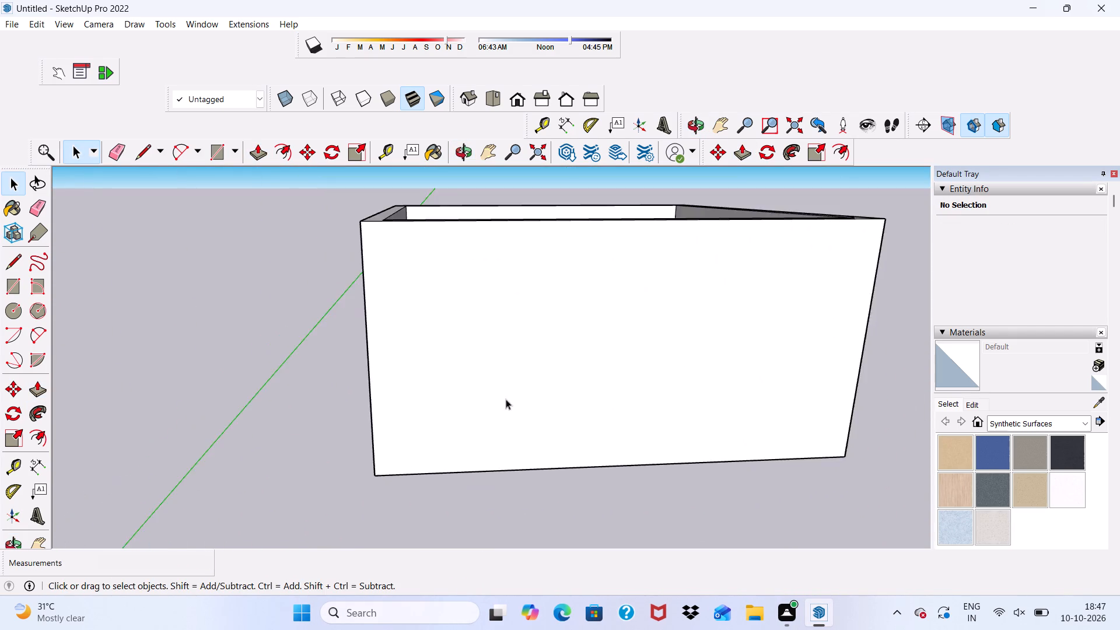
{"action": "scroll", "coordinate": [506, 399], "scroll_direction": "down", "scroll_amount": 5}
{"action": "middle_click_drag", "start_coordinate": [503, 431], "coordinate": [428, 397]}
{"action": "scroll", "coordinate": [428, 398], "scroll_direction": "up", "scroll_amount": 1}
{"action": "left_click", "coordinate": [427, 398]}
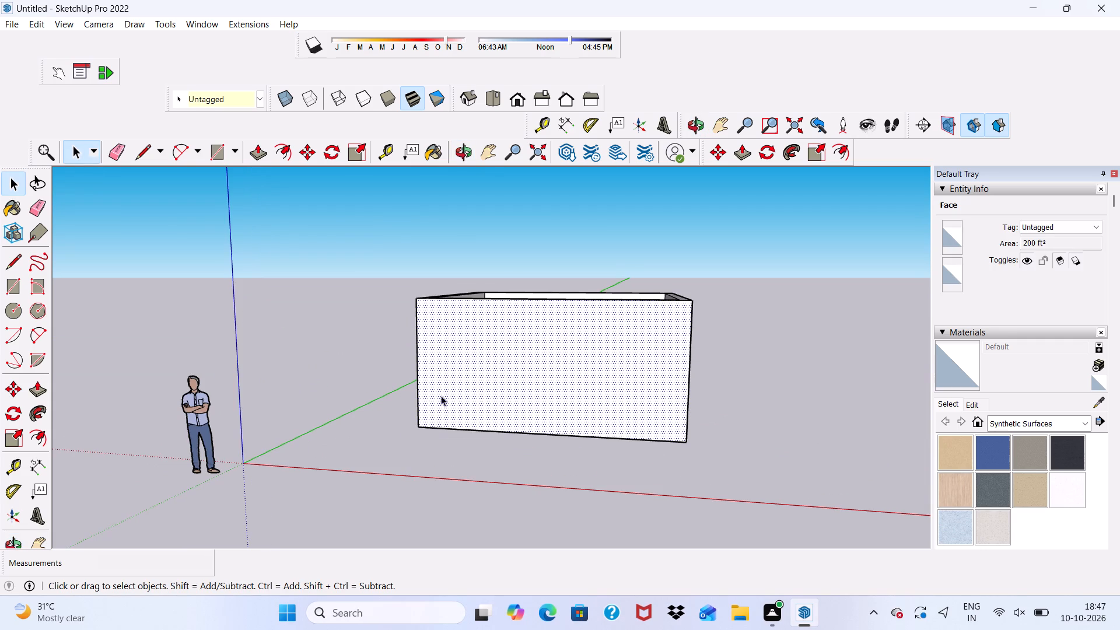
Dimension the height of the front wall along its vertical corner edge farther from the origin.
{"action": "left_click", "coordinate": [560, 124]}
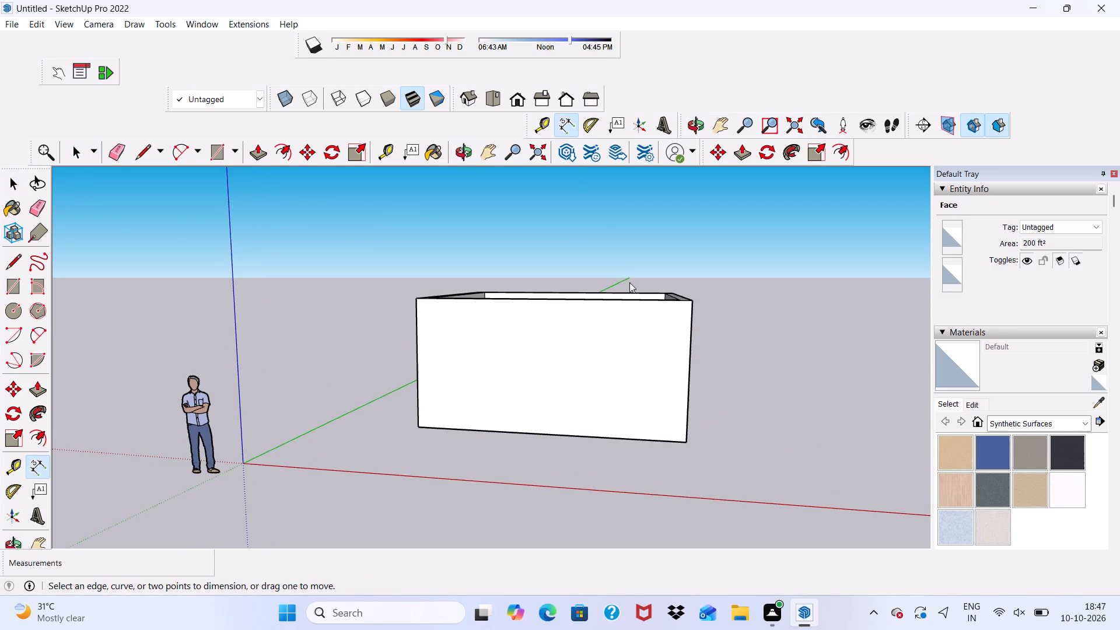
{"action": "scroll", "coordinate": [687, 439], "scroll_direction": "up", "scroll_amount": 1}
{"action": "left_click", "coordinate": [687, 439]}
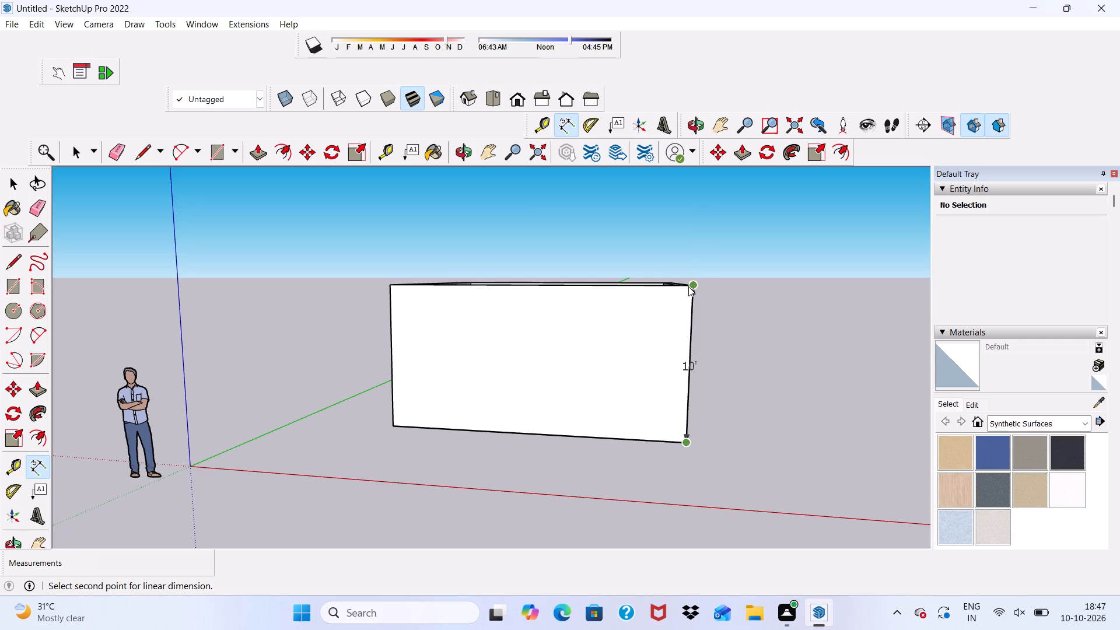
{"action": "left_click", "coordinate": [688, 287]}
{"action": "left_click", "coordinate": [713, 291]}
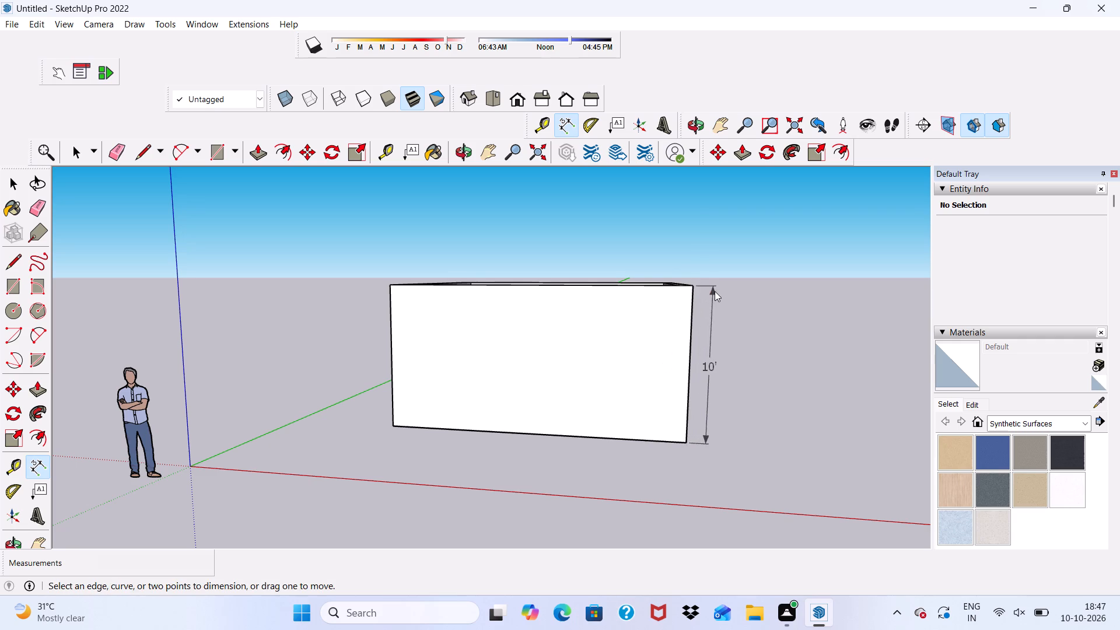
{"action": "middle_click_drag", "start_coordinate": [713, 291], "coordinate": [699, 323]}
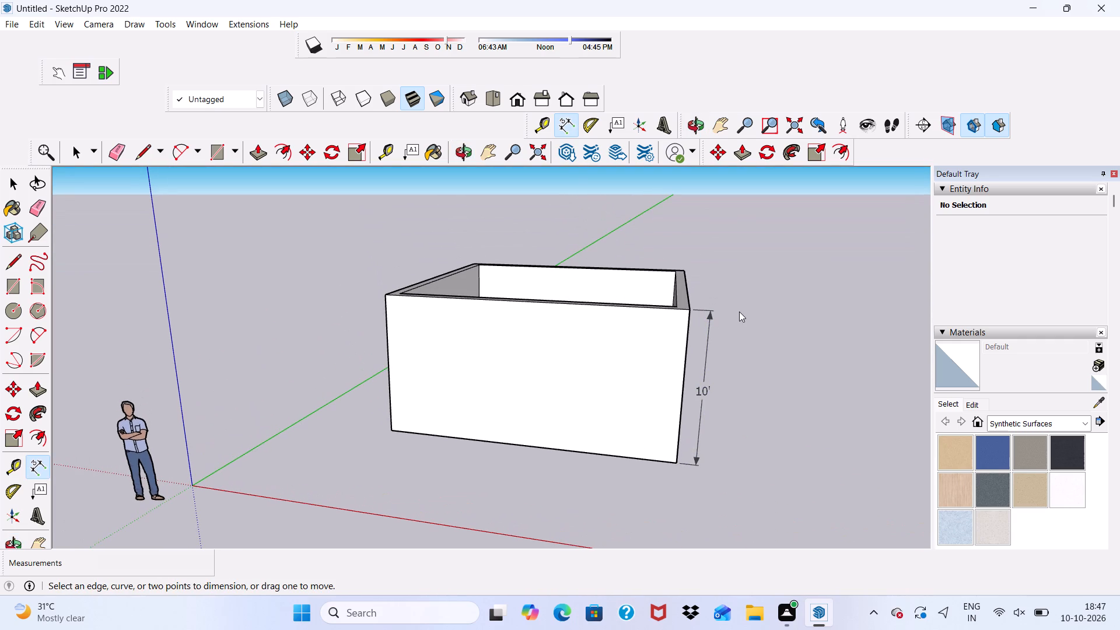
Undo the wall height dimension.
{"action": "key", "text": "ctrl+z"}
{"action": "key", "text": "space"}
Examine the room in the standard front view and from above, looking into its interior.
{"action": "scroll", "coordinate": [572, 356], "scroll_direction": "up", "scroll_amount": 1}
{"action": "scroll", "coordinate": [570, 335], "scroll_direction": "down", "scroll_amount": 2}
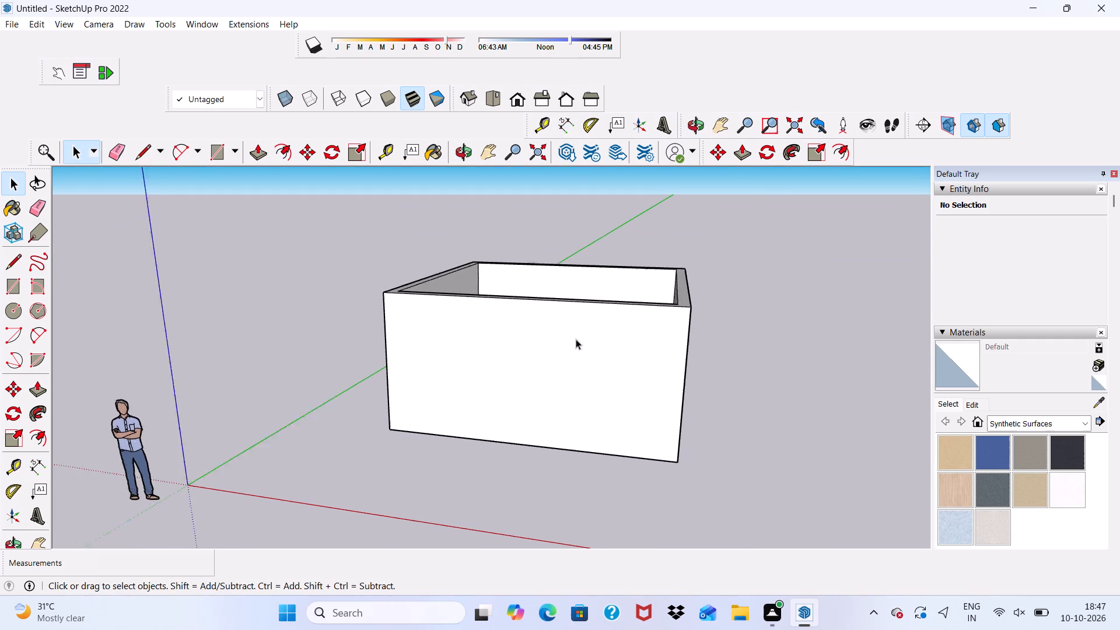
{"action": "scroll", "coordinate": [576, 339], "scroll_direction": "down", "scroll_amount": 3}
{"action": "middle_click_drag", "start_coordinate": [620, 363], "coordinate": [685, 360]}
{"action": "scroll", "coordinate": [580, 366], "scroll_direction": "up", "scroll_amount": 4}
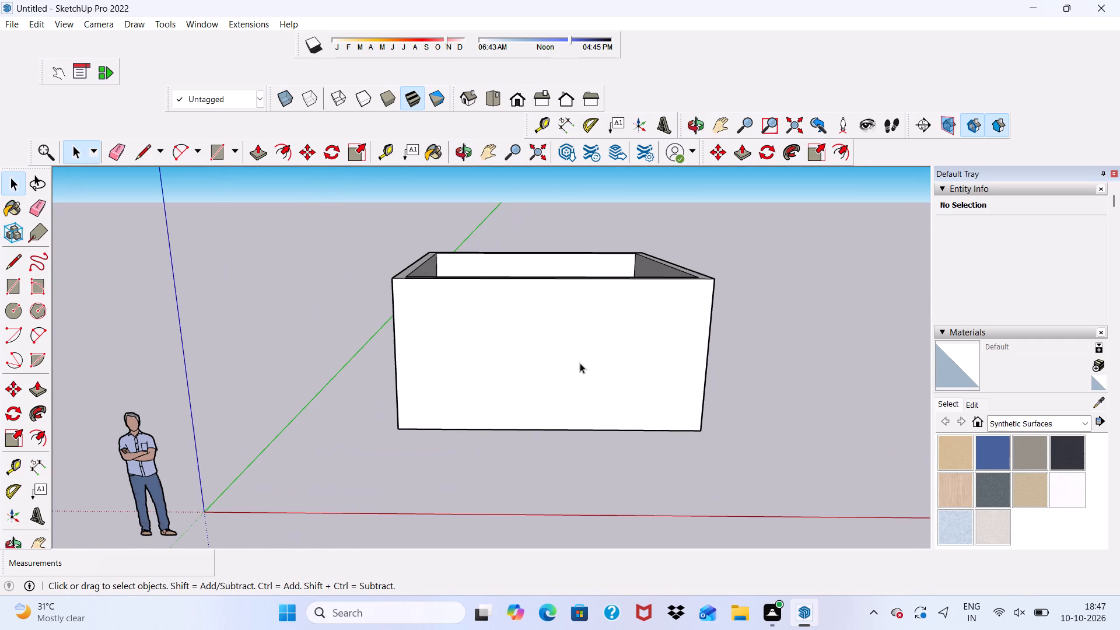
{"action": "left_click", "coordinate": [512, 105]}
{"action": "scroll", "coordinate": [581, 360], "scroll_direction": "up", "scroll_amount": 4}
{"action": "scroll", "coordinate": [538, 343], "scroll_direction": "down", "scroll_amount": 4}
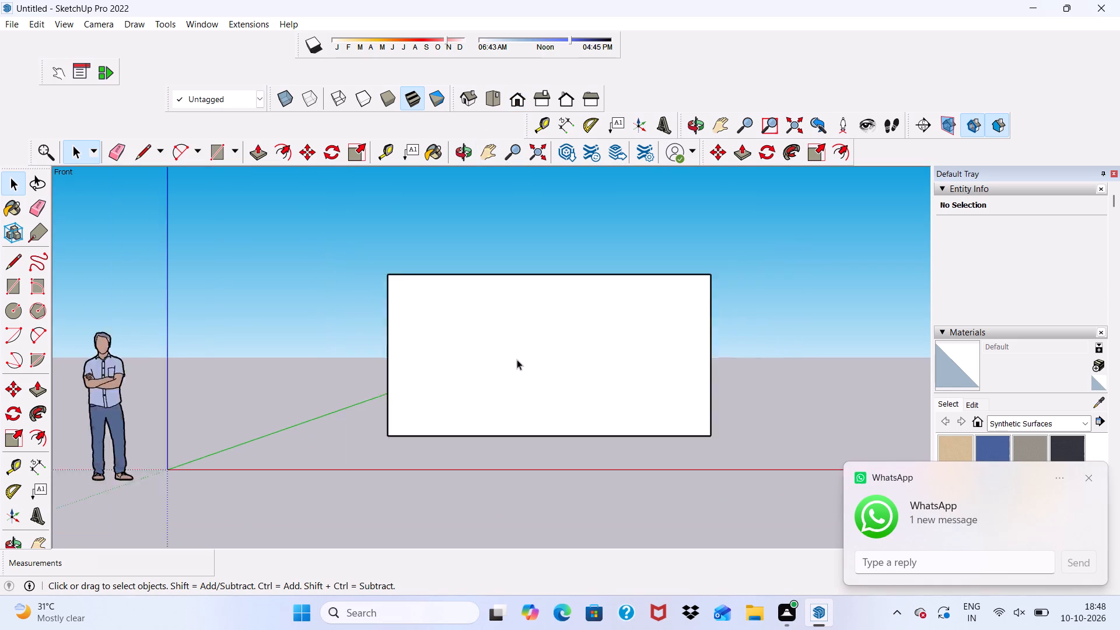
{"action": "scroll", "coordinate": [517, 359], "scroll_direction": "up", "scroll_amount": 1}
{"action": "scroll", "coordinate": [516, 348], "scroll_direction": "down", "scroll_amount": 5}
{"action": "middle_click_drag", "start_coordinate": [528, 354], "coordinate": [547, 438]}
{"action": "scroll", "coordinate": [541, 433], "scroll_direction": "up", "scroll_amount": 1}
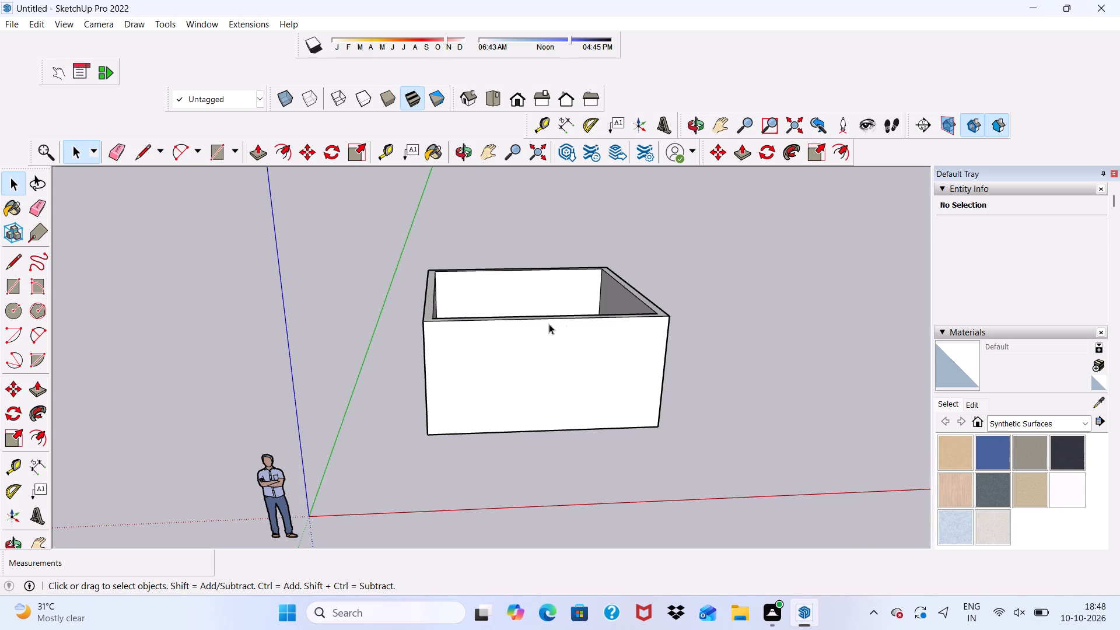
{"action": "scroll", "coordinate": [536, 306], "scroll_direction": "up", "scroll_amount": 4}
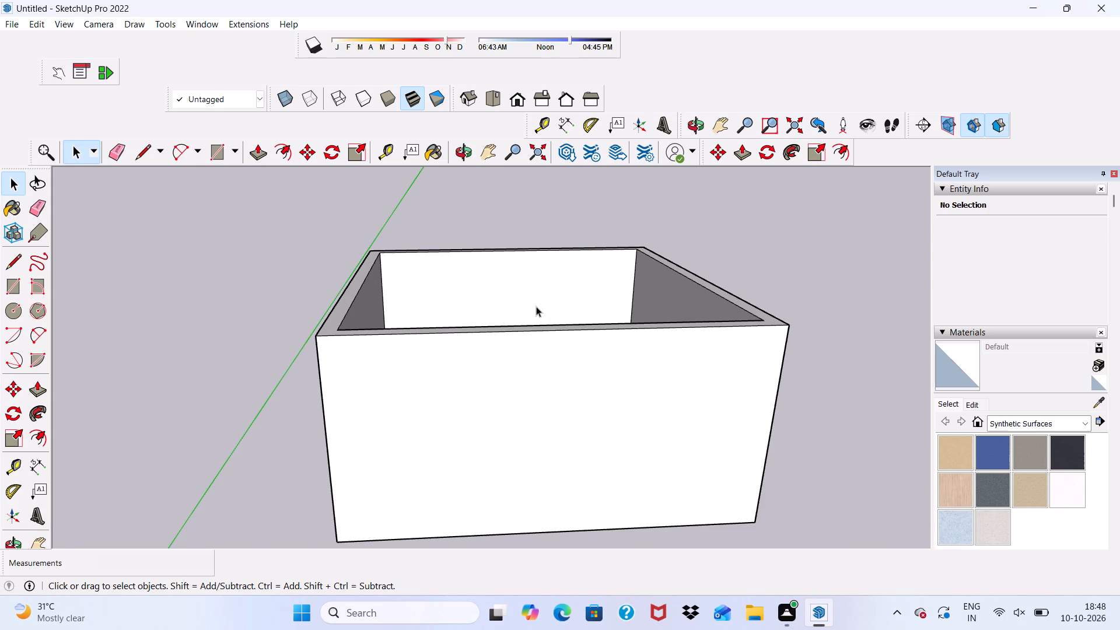
{"action": "scroll", "coordinate": [534, 311], "scroll_direction": "down", "scroll_amount": 3}
{"action": "middle_click_drag", "start_coordinate": [523, 355], "coordinate": [503, 459]}
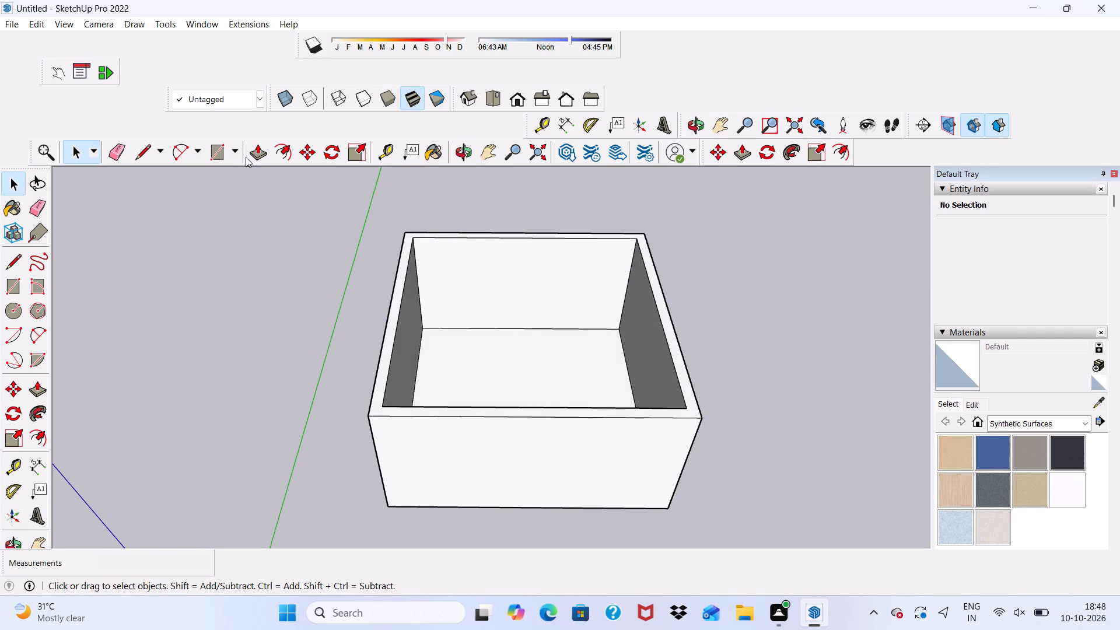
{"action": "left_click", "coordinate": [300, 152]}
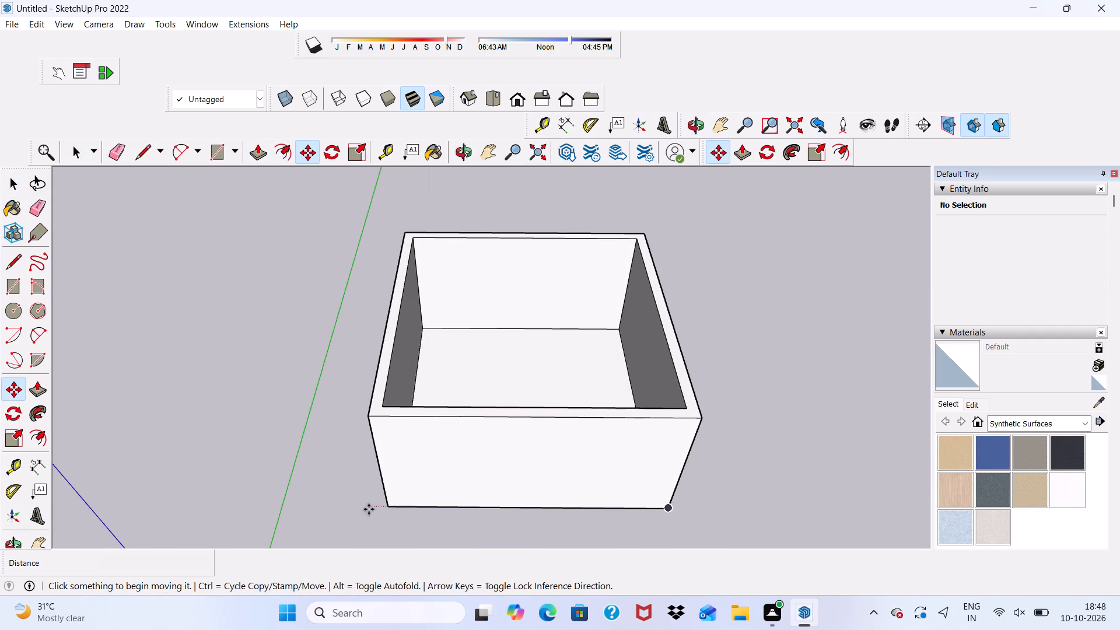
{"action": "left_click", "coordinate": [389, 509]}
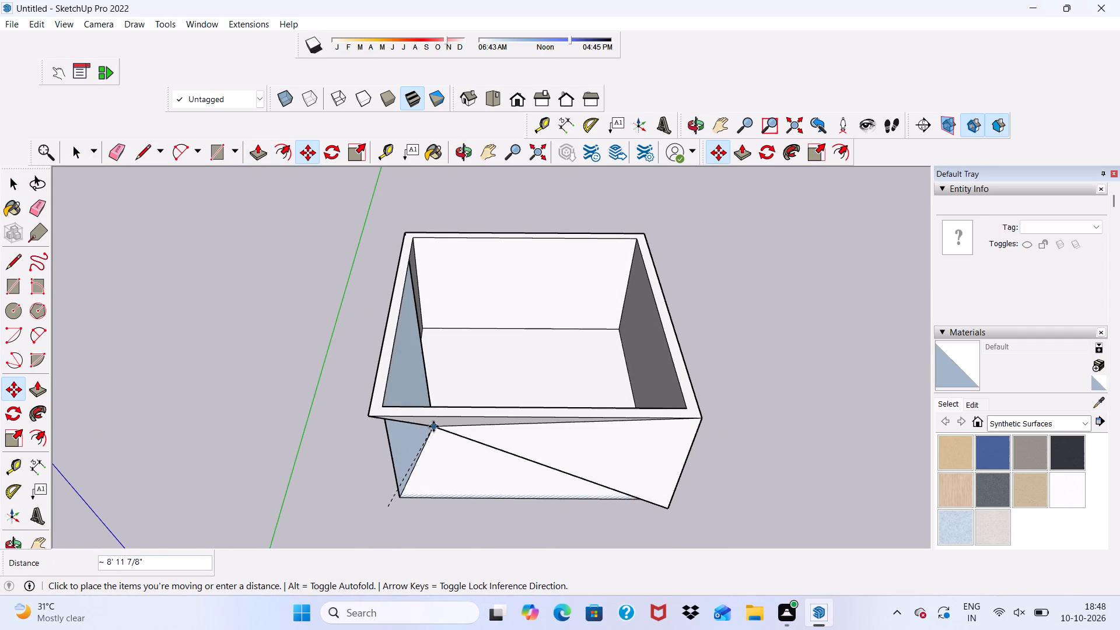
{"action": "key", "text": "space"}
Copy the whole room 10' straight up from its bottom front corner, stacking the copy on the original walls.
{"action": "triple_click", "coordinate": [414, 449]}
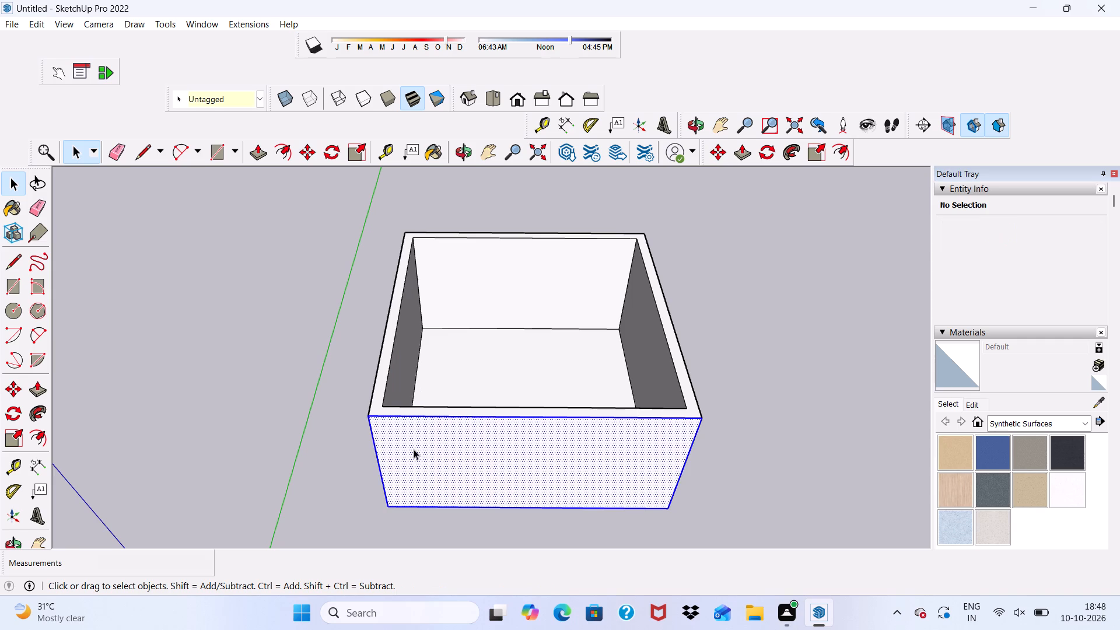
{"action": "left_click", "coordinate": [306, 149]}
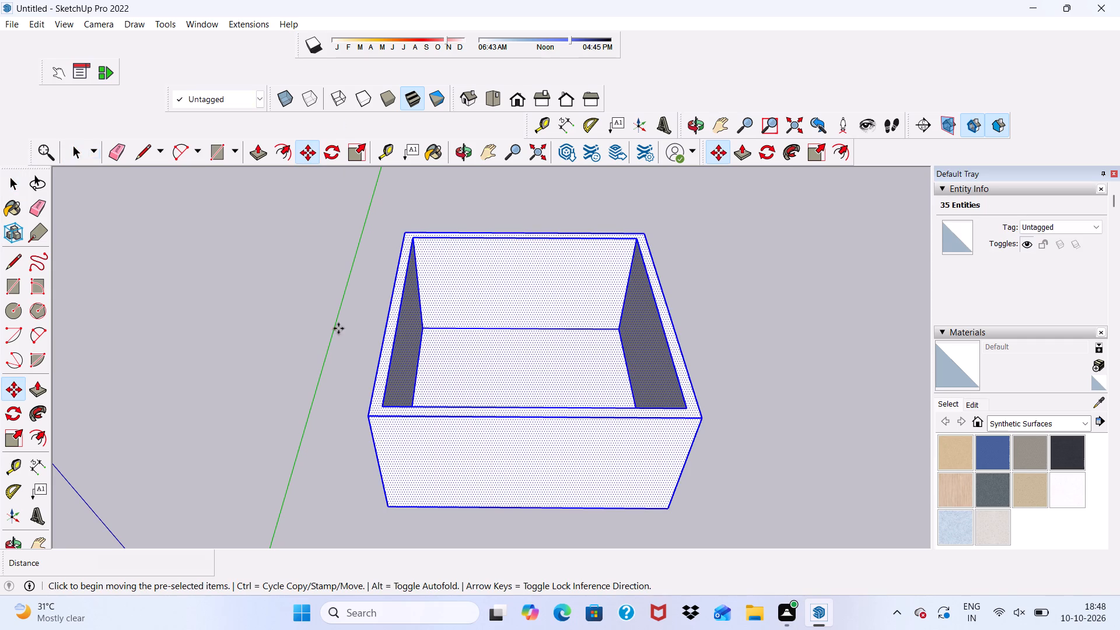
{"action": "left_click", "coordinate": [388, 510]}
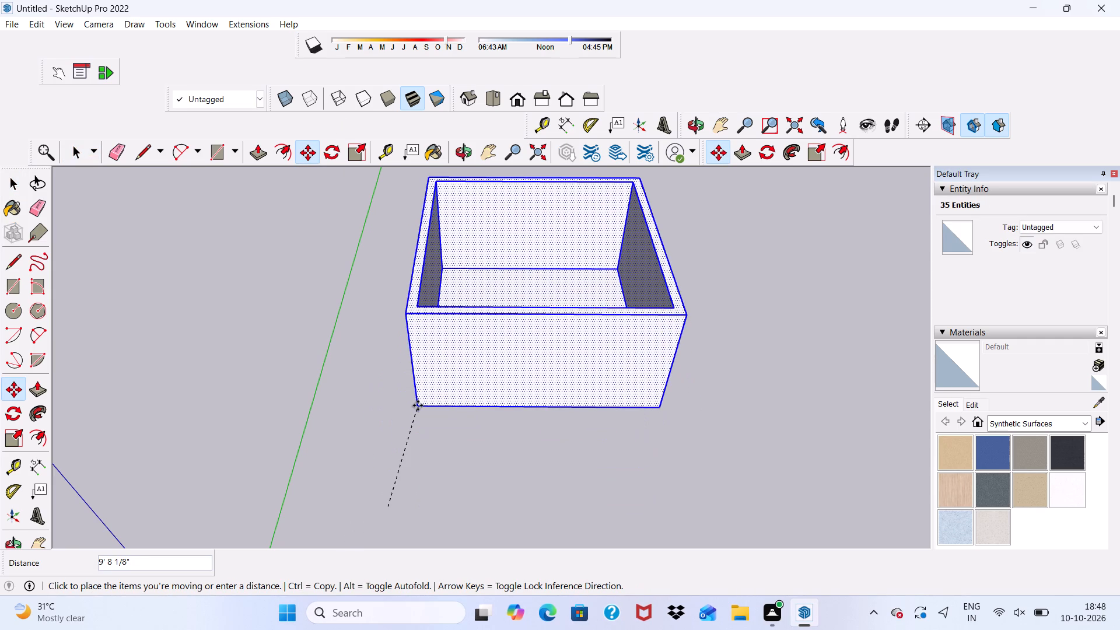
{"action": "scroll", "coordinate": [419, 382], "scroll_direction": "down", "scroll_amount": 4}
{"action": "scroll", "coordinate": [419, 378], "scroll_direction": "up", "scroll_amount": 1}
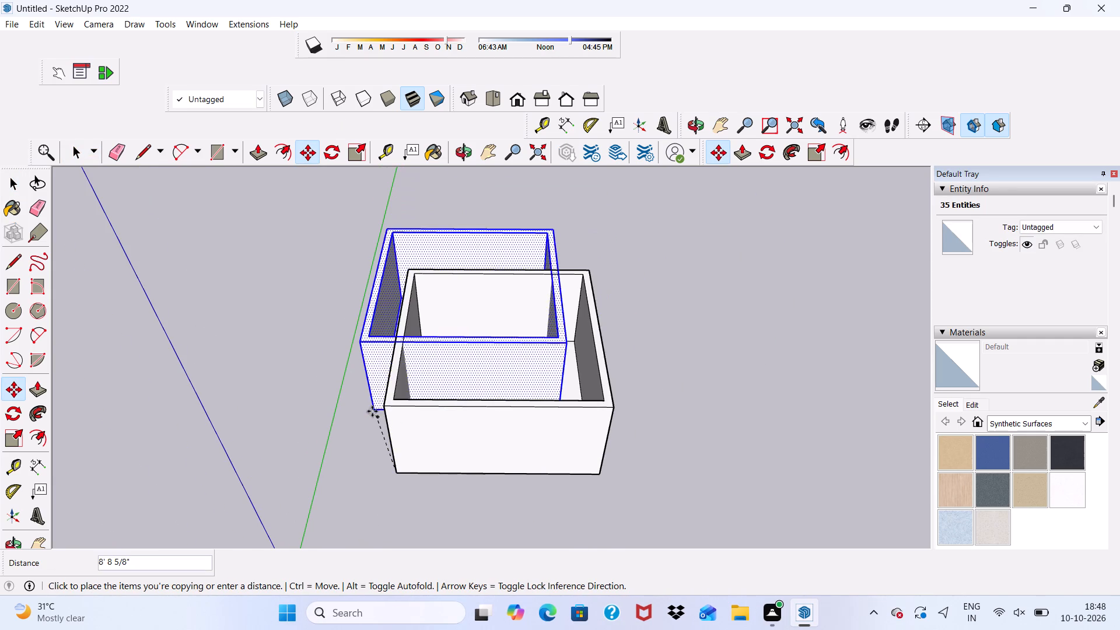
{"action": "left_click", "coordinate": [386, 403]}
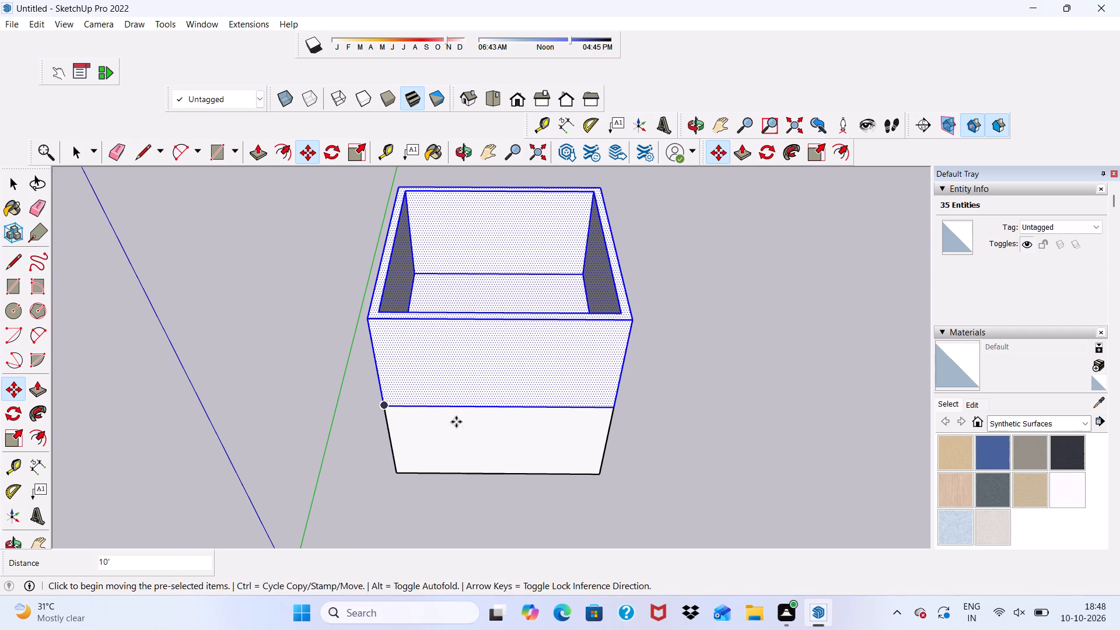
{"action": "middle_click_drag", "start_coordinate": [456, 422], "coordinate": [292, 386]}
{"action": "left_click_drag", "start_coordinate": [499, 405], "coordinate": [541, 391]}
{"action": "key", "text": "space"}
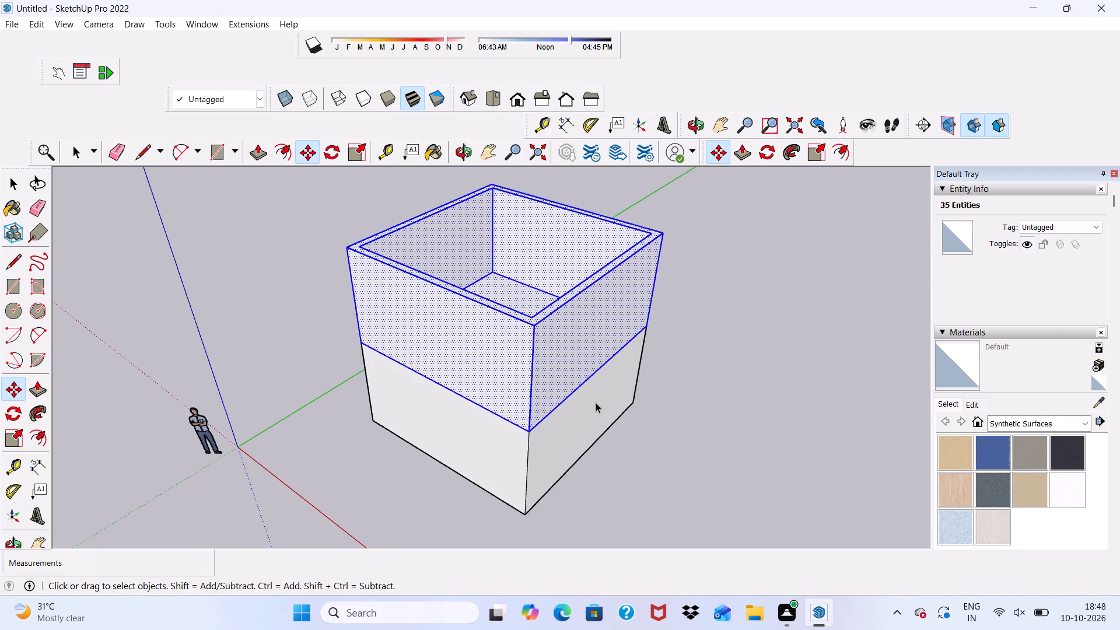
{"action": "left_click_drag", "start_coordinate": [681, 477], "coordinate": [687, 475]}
Examine the two stacked storeys and the seam line between them from the front and from below.
{"action": "scroll", "coordinate": [515, 379], "scroll_direction": "up", "scroll_amount": 4}
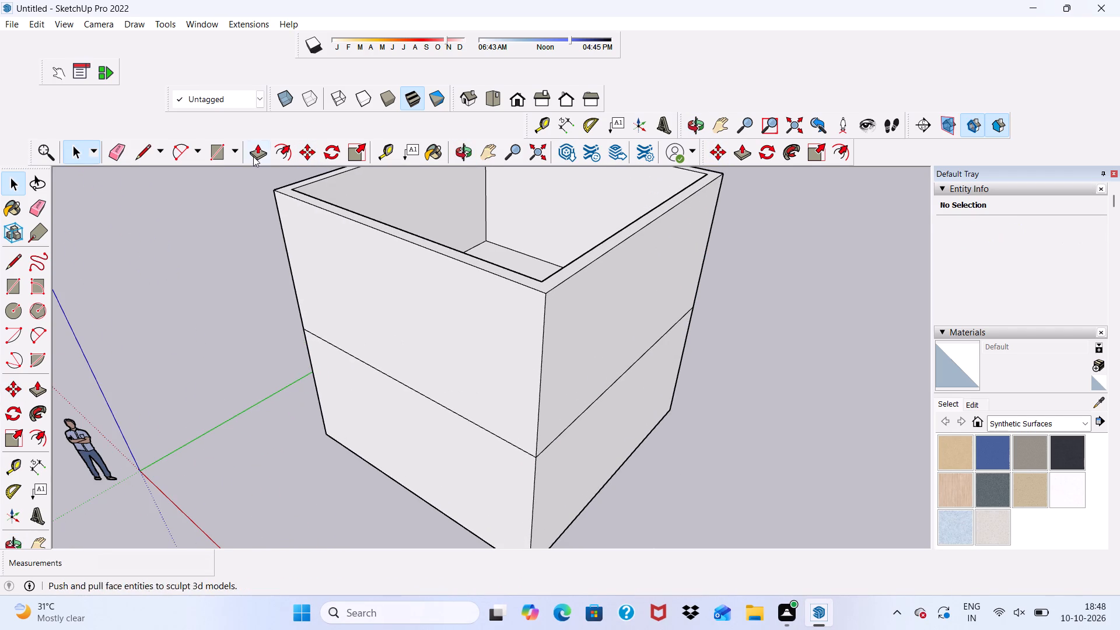
{"action": "scroll", "coordinate": [408, 371], "scroll_direction": "down", "scroll_amount": 1}
{"action": "middle_click_drag", "start_coordinate": [412, 371], "coordinate": [569, 247]}
{"action": "middle_click_drag", "start_coordinate": [584, 255], "coordinate": [599, 288]}
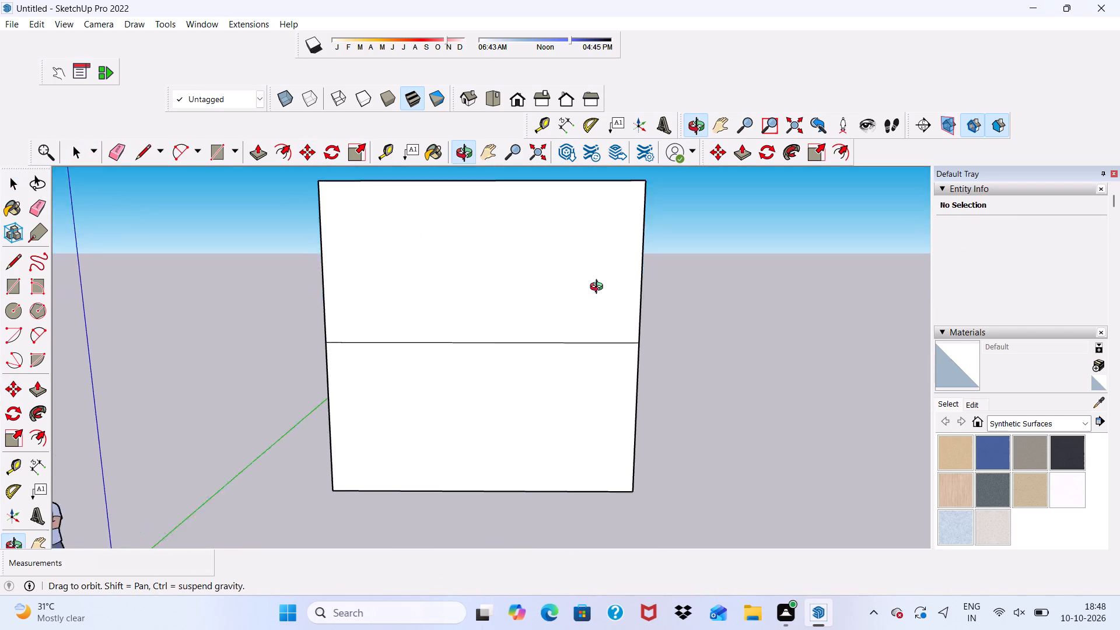
{"action": "middle_click_drag", "start_coordinate": [599, 288], "coordinate": [593, 268]}
{"action": "scroll", "coordinate": [585, 278], "scroll_direction": "down", "scroll_amount": 9}
{"action": "middle_click_drag", "start_coordinate": [593, 347], "coordinate": [545, 271]}
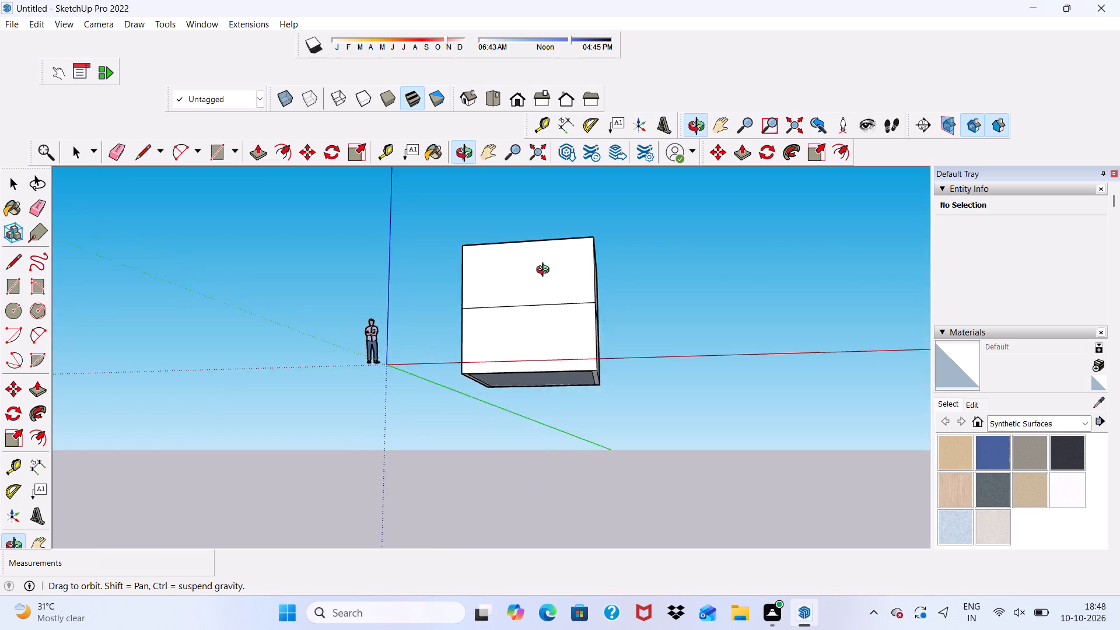
{"action": "middle_click_drag", "start_coordinate": [545, 271], "coordinate": [571, 330]}
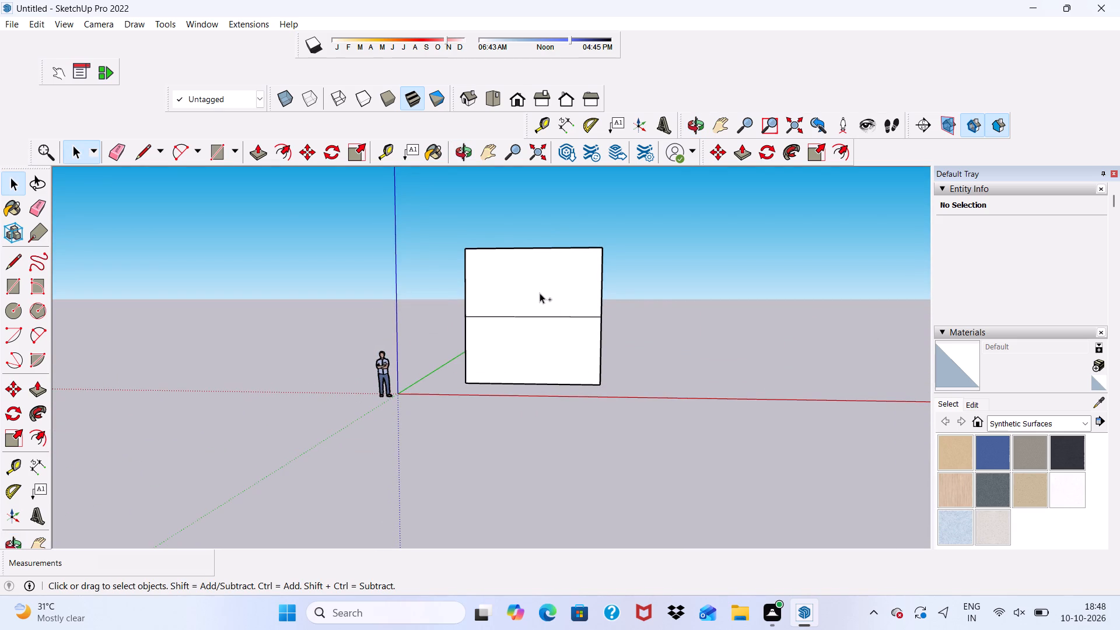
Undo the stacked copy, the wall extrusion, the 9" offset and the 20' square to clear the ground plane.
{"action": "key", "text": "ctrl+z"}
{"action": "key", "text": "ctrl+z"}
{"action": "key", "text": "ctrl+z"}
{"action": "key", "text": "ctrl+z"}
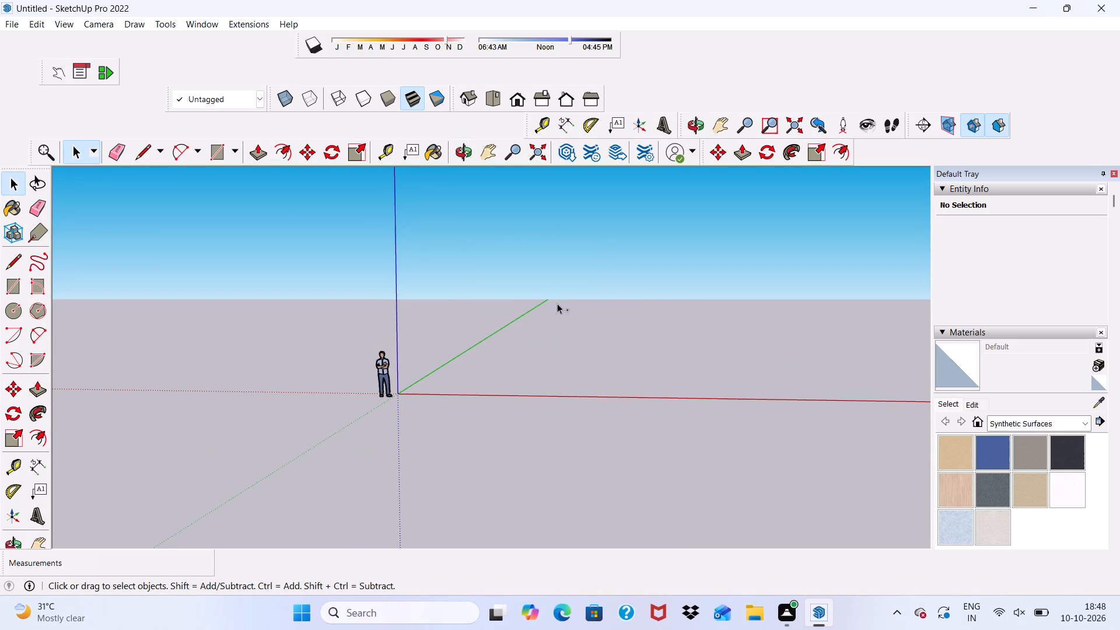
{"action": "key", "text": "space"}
Draw a freehand rectangle about 32' 2" by 35' on the ground plane between the red and green axes.
{"action": "middle_click_drag", "start_coordinate": [590, 352], "coordinate": [594, 407]}
{"action": "left_click", "coordinate": [219, 150]}
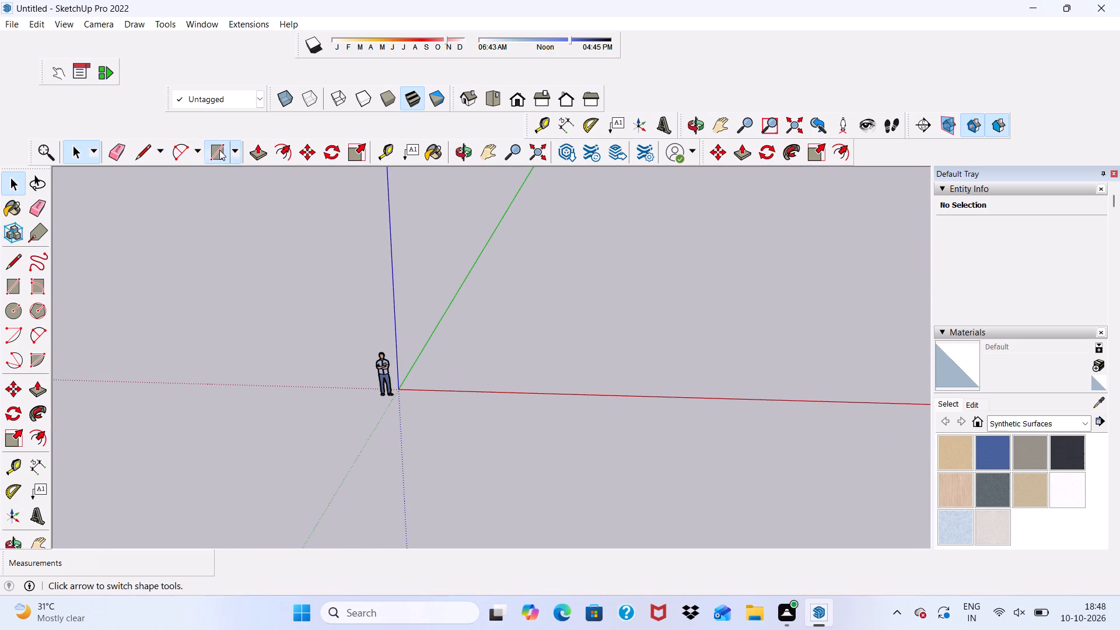
{"action": "scroll", "coordinate": [618, 215], "scroll_direction": "up", "scroll_amount": 4}
{"action": "middle_click_drag", "start_coordinate": [566, 279], "coordinate": [578, 316]}
{"action": "scroll", "coordinate": [578, 313], "scroll_direction": "down", "scroll_amount": 1}
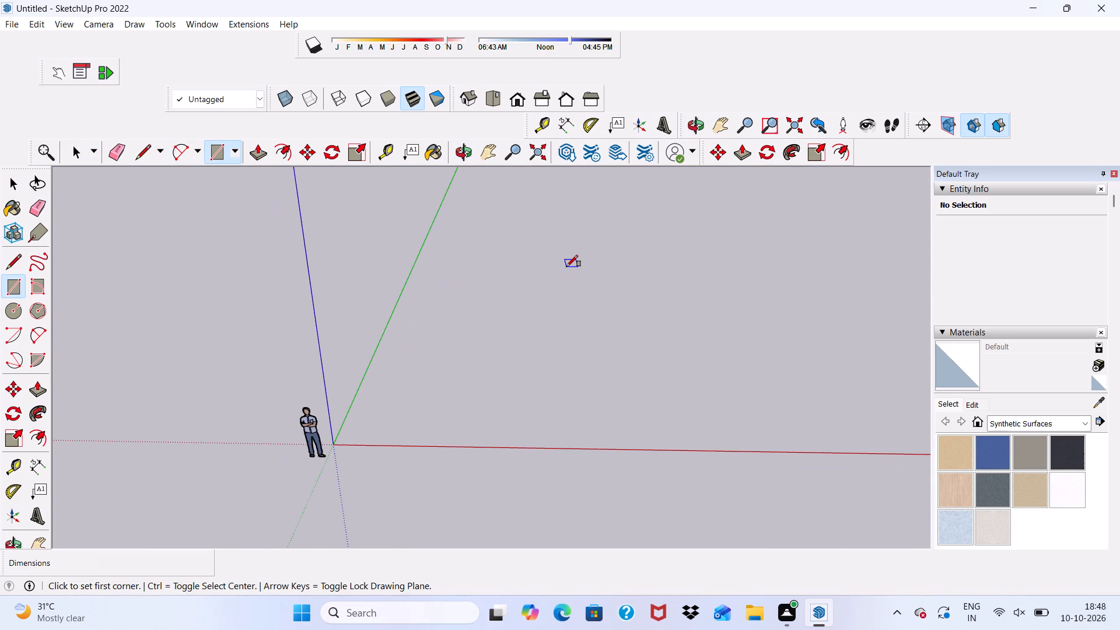
{"action": "left_click", "coordinate": [566, 267]}
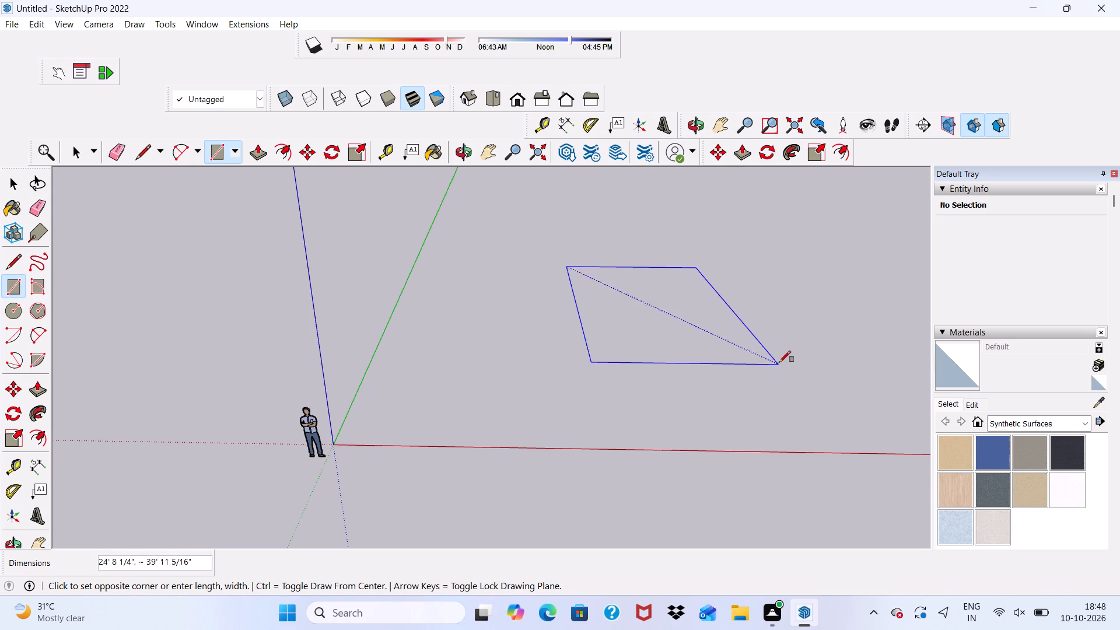
{"action": "left_click", "coordinate": [819, 349]}
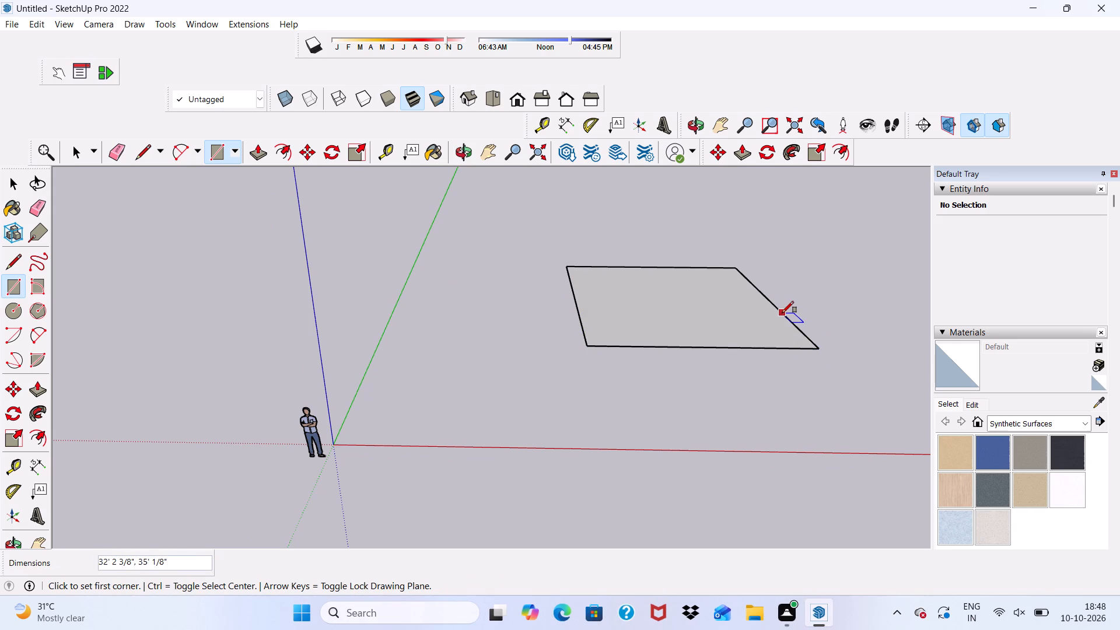
Offset the ground rectangle's outline 9" inward to form the wall thickness.
{"action": "key", "text": "space"}
{"action": "left_click", "coordinate": [673, 304]}
{"action": "scroll", "coordinate": [673, 304], "scroll_direction": "down", "scroll_amount": 1}
{"action": "left_click", "coordinate": [284, 155]}
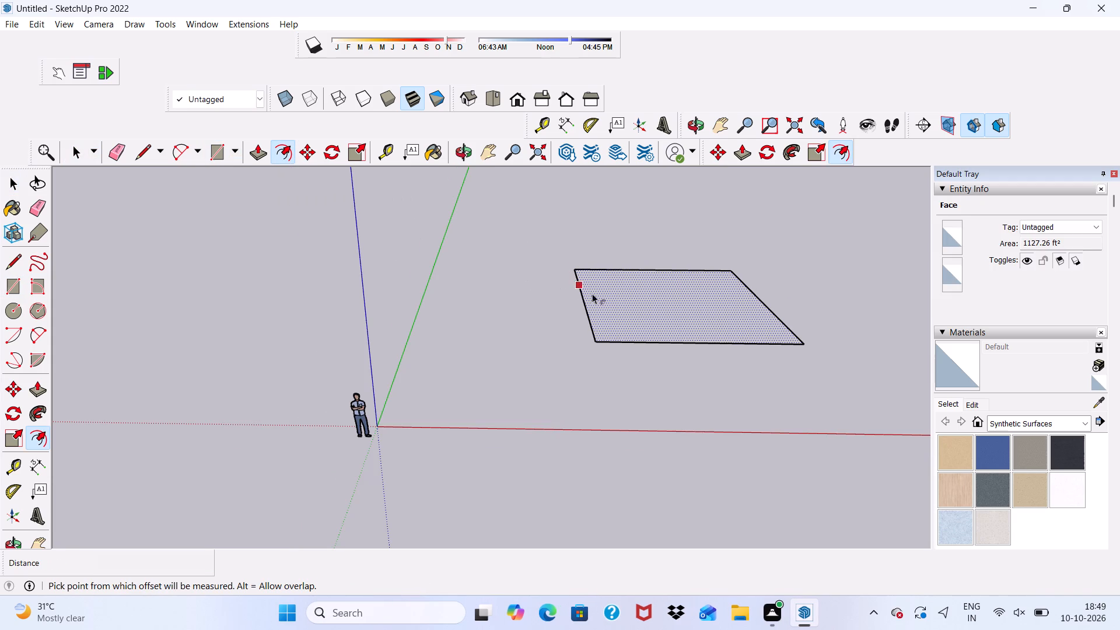
{"action": "left_click", "coordinate": [615, 303]}
{"action": "key", "text": "9"}
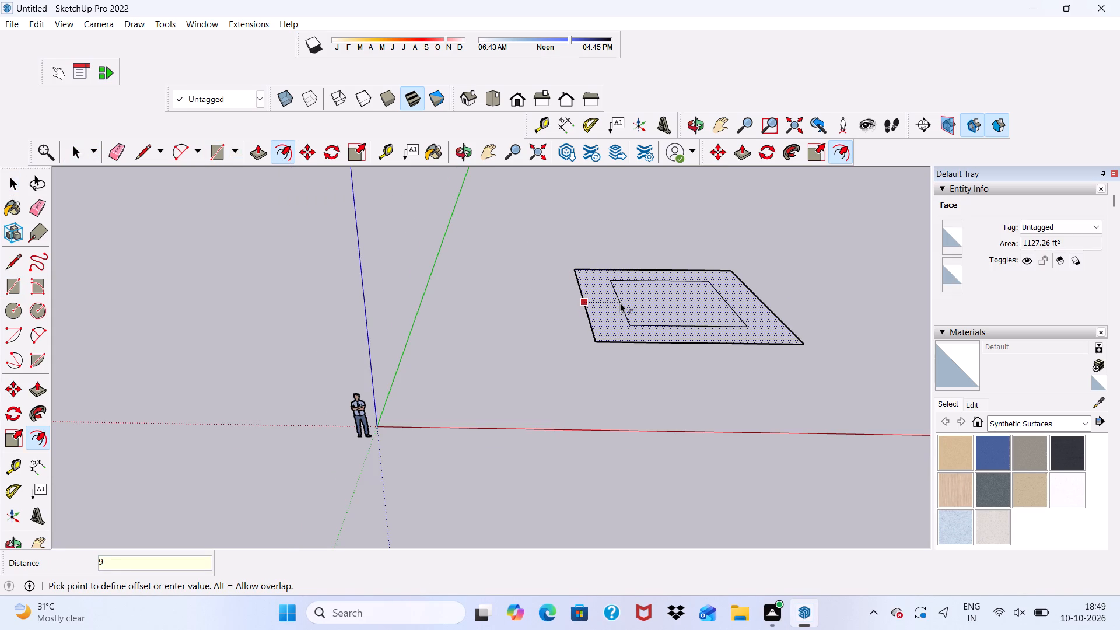
{"action": "key", "text": "shift+quotedbl"}
{"action": "key", "text": "Return"}
{"action": "key", "text": "space"}
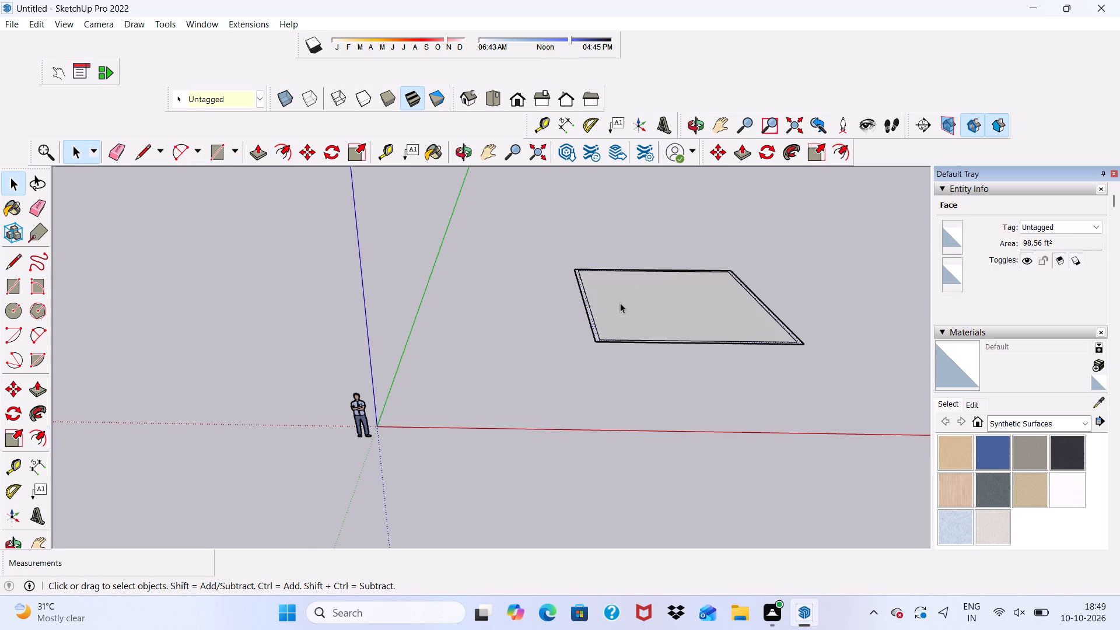
Push/Pull the narrow border face between the two outlines up 10' to raise the room's walls.
{"action": "scroll", "coordinate": [662, 337], "scroll_direction": "down", "scroll_amount": 3}
{"action": "middle_click_drag", "start_coordinate": [675, 352], "coordinate": [527, 428]}
{"action": "scroll", "coordinate": [572, 398], "scroll_direction": "up", "scroll_amount": 5}
{"action": "left_click", "coordinate": [555, 365]}
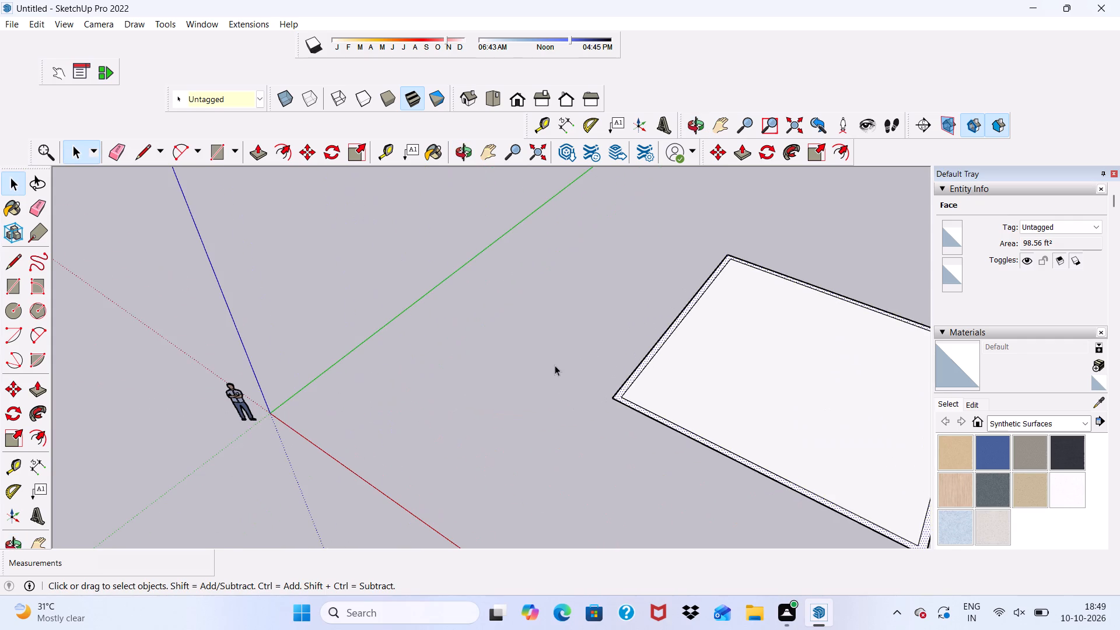
{"action": "scroll", "coordinate": [653, 383], "scroll_direction": "up", "scroll_amount": 6}
{"action": "left_click", "coordinate": [262, 150]}
{"action": "scroll", "coordinate": [604, 407], "scroll_direction": "up", "scroll_amount": 3}
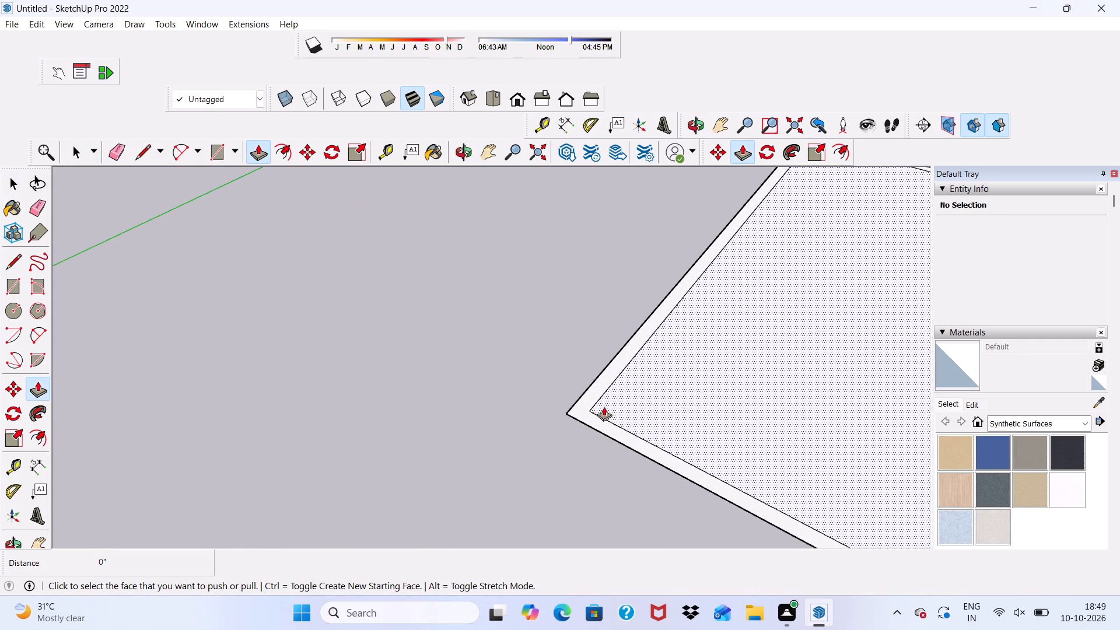
{"action": "left_click", "coordinate": [593, 415]}
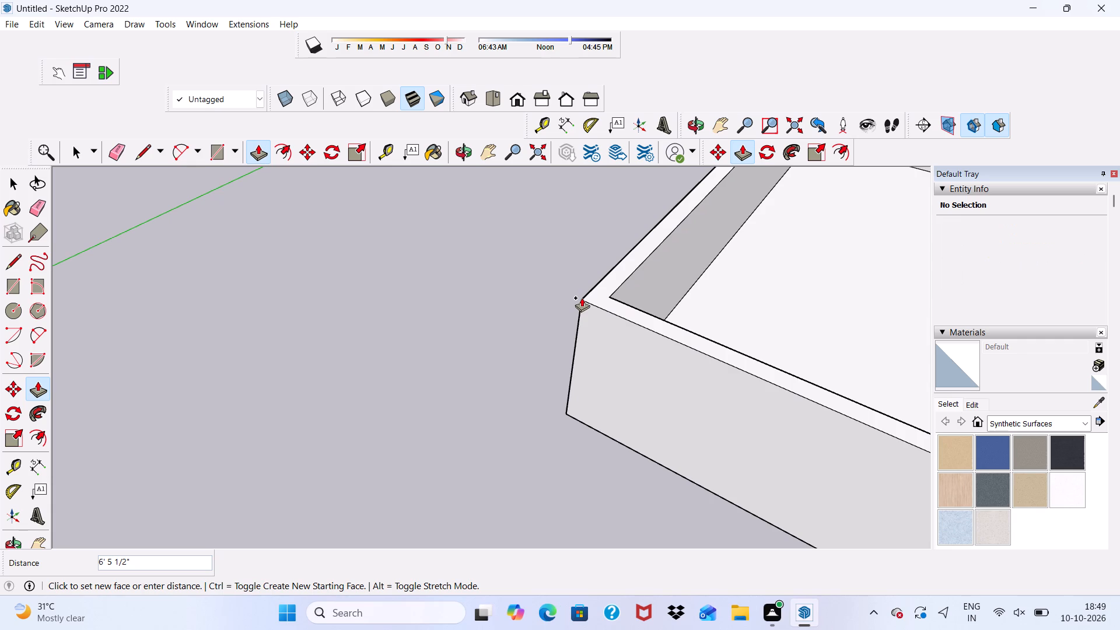
{"action": "key", "text": "9"}
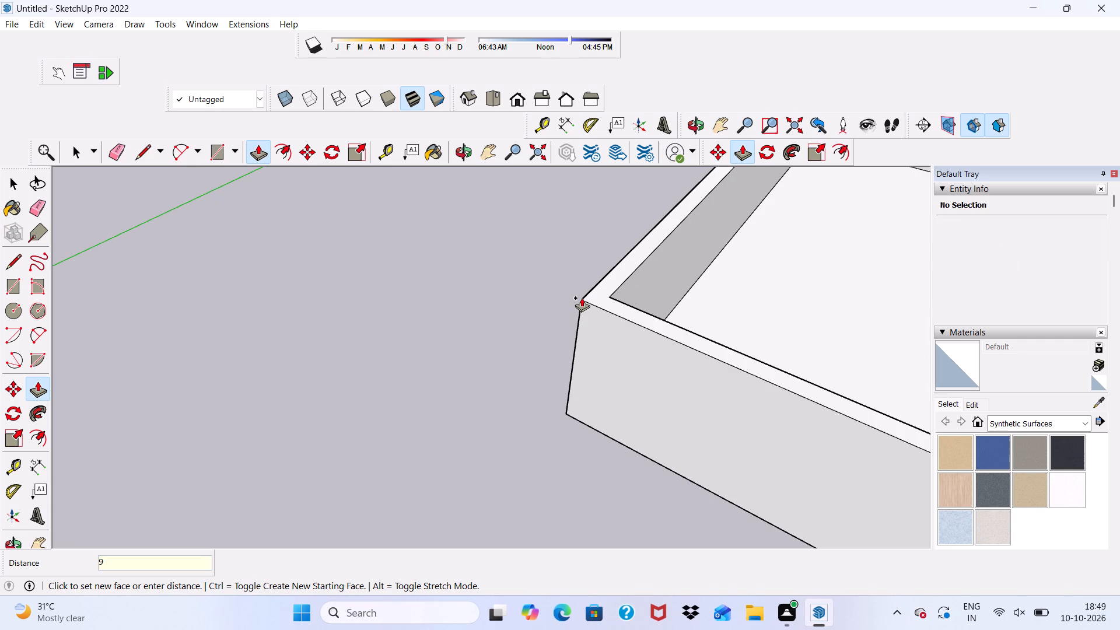
{"action": "key", "text": "shift+quotedbl"}
{"action": "key", "text": "BackSpace"}
{"action": "key", "text": "BackSpace"}
{"action": "type", "text": "10'"}
{"action": "key", "text": "Return"}
{"action": "scroll", "coordinate": [582, 299], "scroll_direction": "down", "scroll_amount": 14}
{"action": "key", "text": "space"}
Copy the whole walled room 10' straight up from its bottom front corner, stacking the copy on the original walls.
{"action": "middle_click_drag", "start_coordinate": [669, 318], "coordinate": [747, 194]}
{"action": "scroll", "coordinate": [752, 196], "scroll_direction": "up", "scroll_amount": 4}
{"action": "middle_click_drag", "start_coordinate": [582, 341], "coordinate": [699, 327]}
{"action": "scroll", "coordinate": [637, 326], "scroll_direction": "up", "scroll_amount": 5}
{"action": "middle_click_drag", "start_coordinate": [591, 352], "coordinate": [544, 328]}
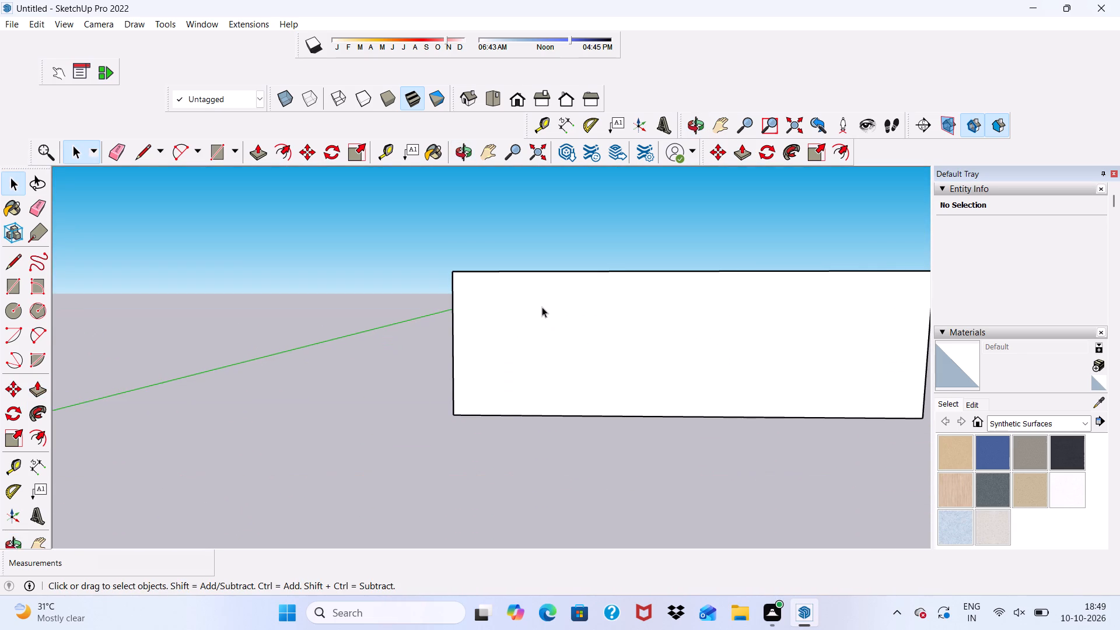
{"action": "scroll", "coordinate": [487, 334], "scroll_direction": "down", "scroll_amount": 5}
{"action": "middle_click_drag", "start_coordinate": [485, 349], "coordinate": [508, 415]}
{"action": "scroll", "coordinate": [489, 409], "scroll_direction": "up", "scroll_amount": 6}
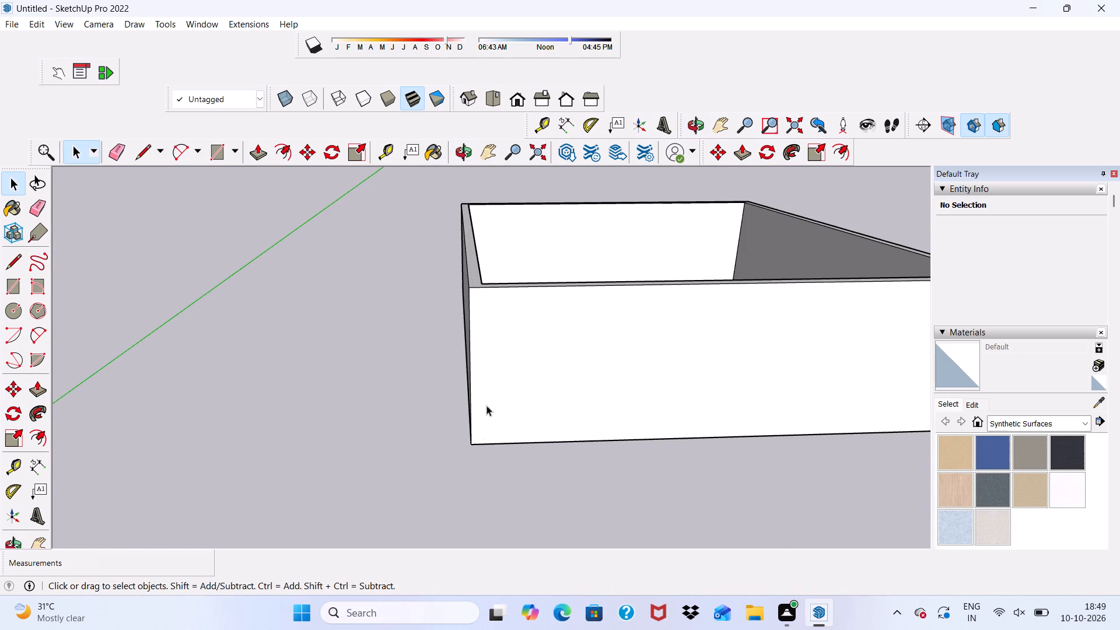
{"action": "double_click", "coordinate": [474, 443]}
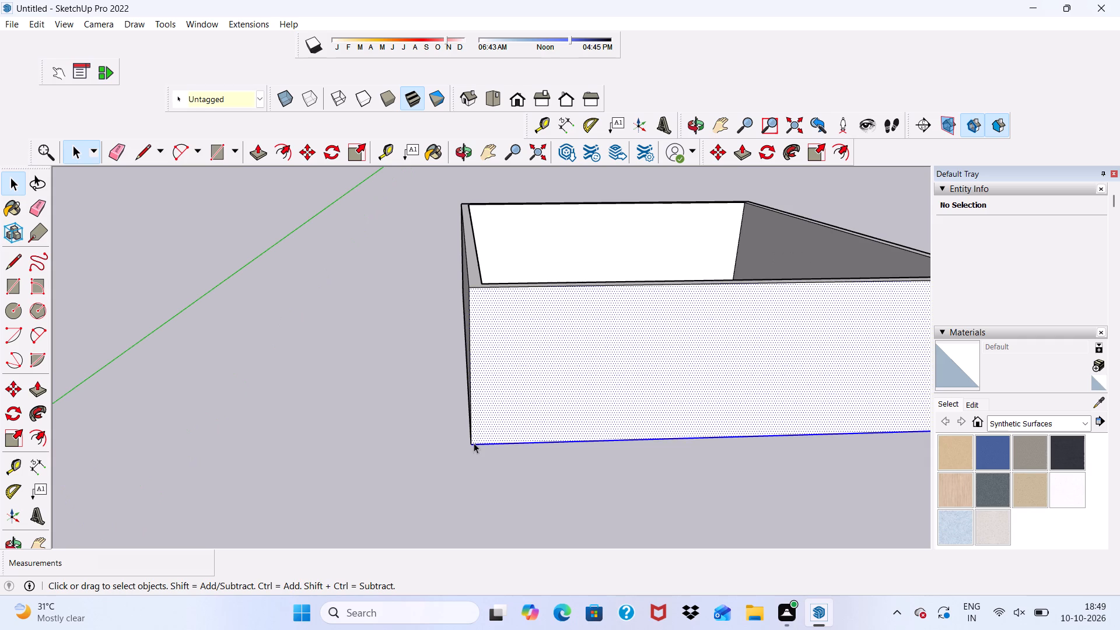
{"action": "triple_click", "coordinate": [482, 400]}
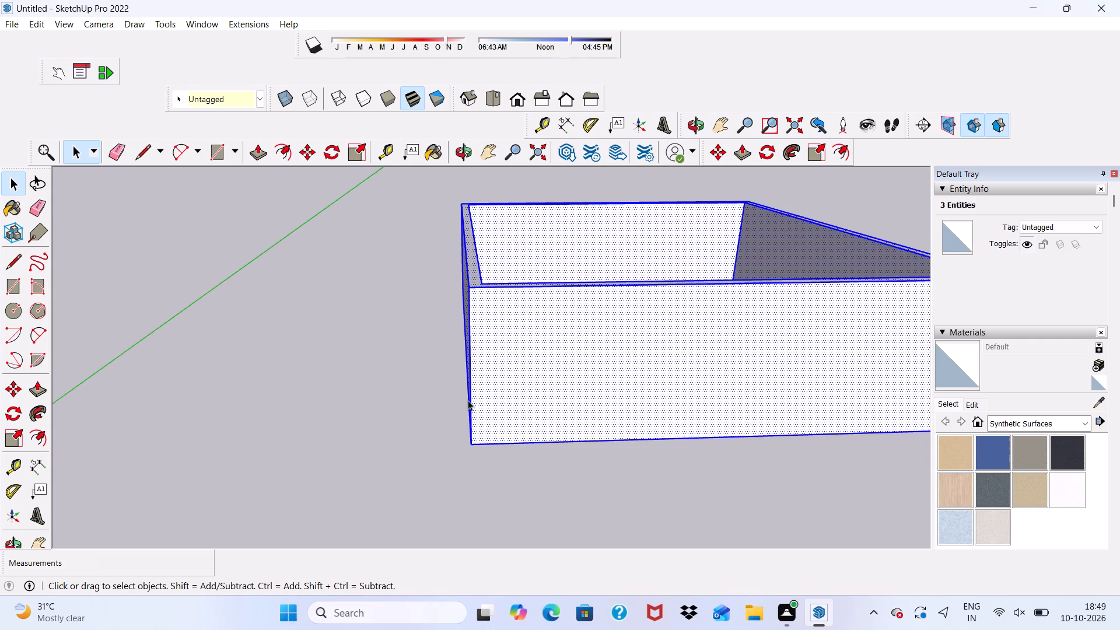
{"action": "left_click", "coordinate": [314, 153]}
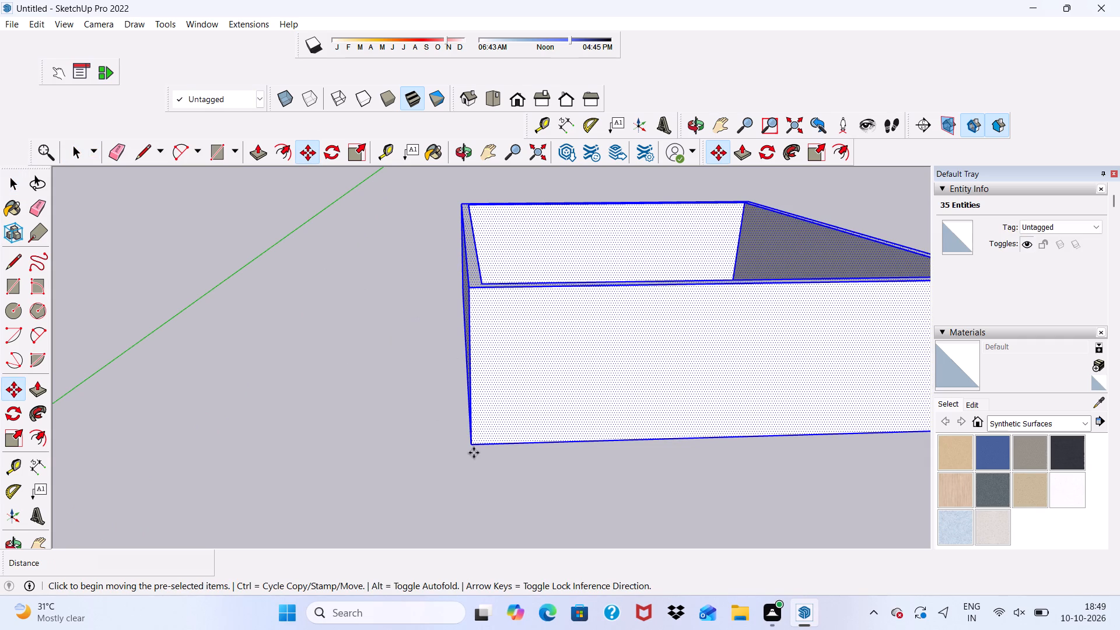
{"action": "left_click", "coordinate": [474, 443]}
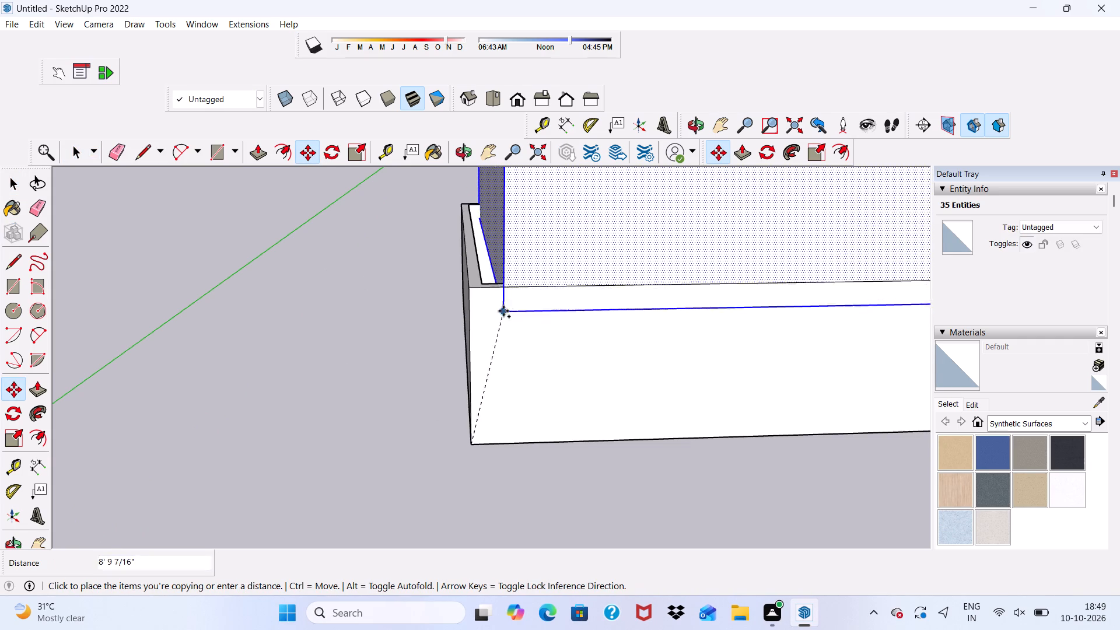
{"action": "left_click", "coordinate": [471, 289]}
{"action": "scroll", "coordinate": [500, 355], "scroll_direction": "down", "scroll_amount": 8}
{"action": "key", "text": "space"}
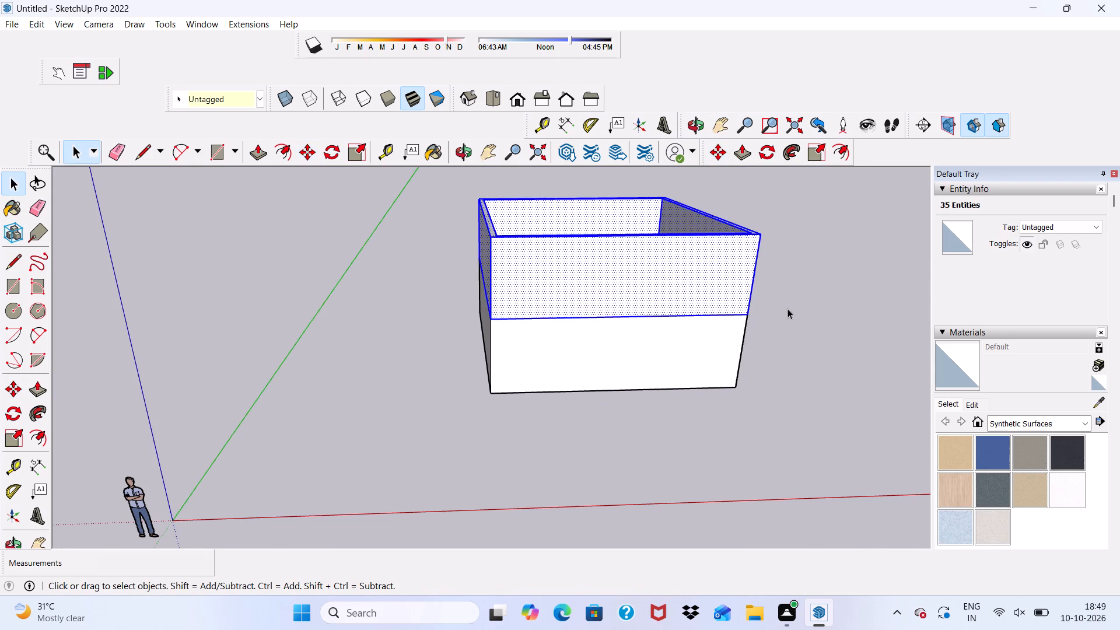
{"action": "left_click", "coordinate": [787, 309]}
Examine the front face of the two stacked storeys and the seam line between them from several angles.
{"action": "middle_click_drag", "start_coordinate": [764, 316], "coordinate": [681, 314]}
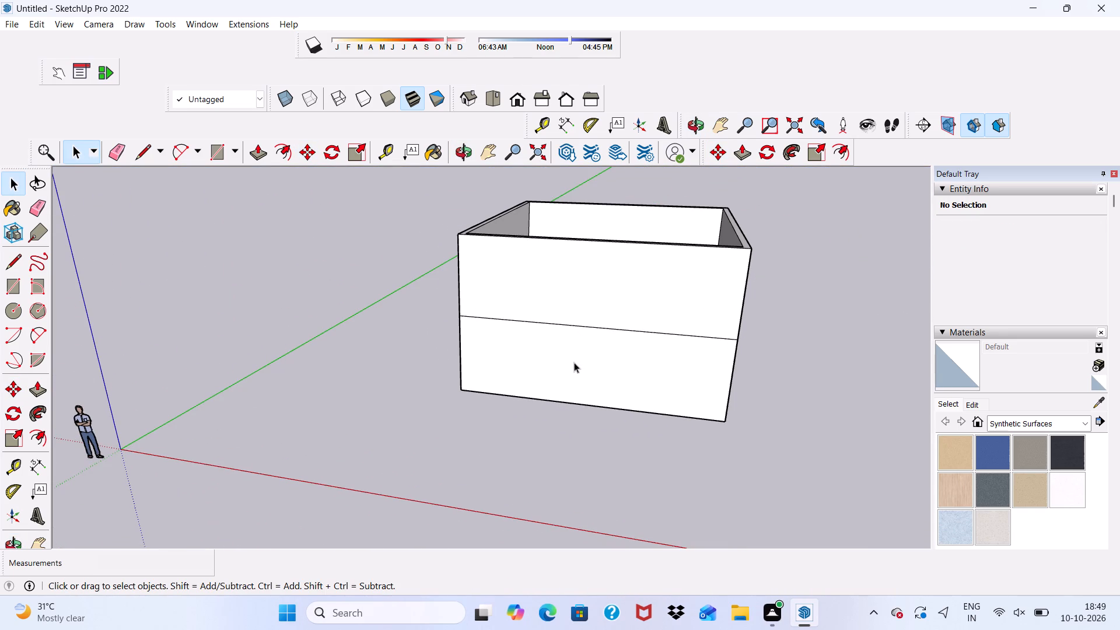
{"action": "scroll", "coordinate": [574, 360], "scroll_direction": "up", "scroll_amount": 5}
{"action": "middle_click_drag", "start_coordinate": [574, 362], "coordinate": [574, 309]}
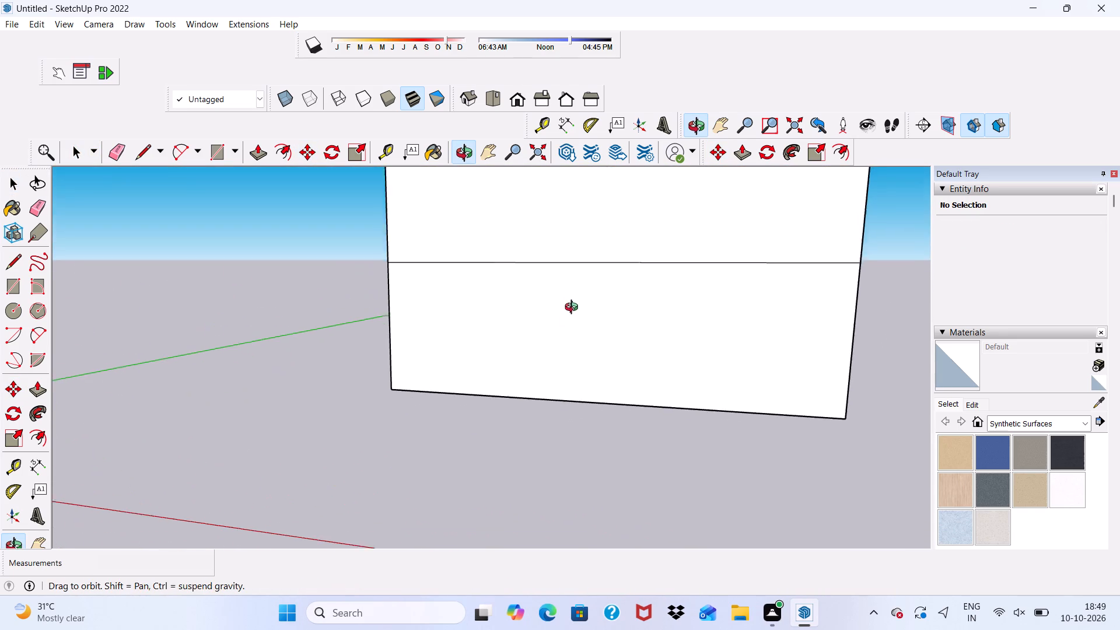
{"action": "middle_click_drag", "start_coordinate": [574, 309], "coordinate": [574, 307]}
{"action": "scroll", "coordinate": [574, 307], "scroll_direction": "up", "scroll_amount": 4}
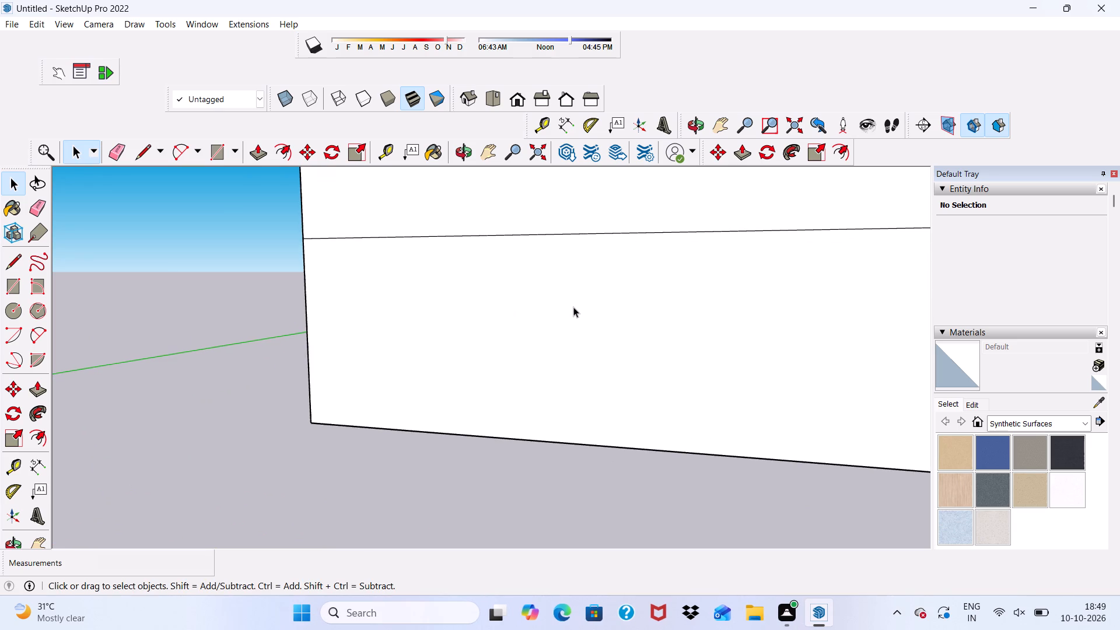
{"action": "scroll", "coordinate": [674, 399], "scroll_direction": "down", "scroll_amount": 7}
{"action": "middle_click_drag", "start_coordinate": [674, 439], "coordinate": [716, 404]}
{"action": "scroll", "coordinate": [631, 332], "scroll_direction": "up", "scroll_amount": 3}
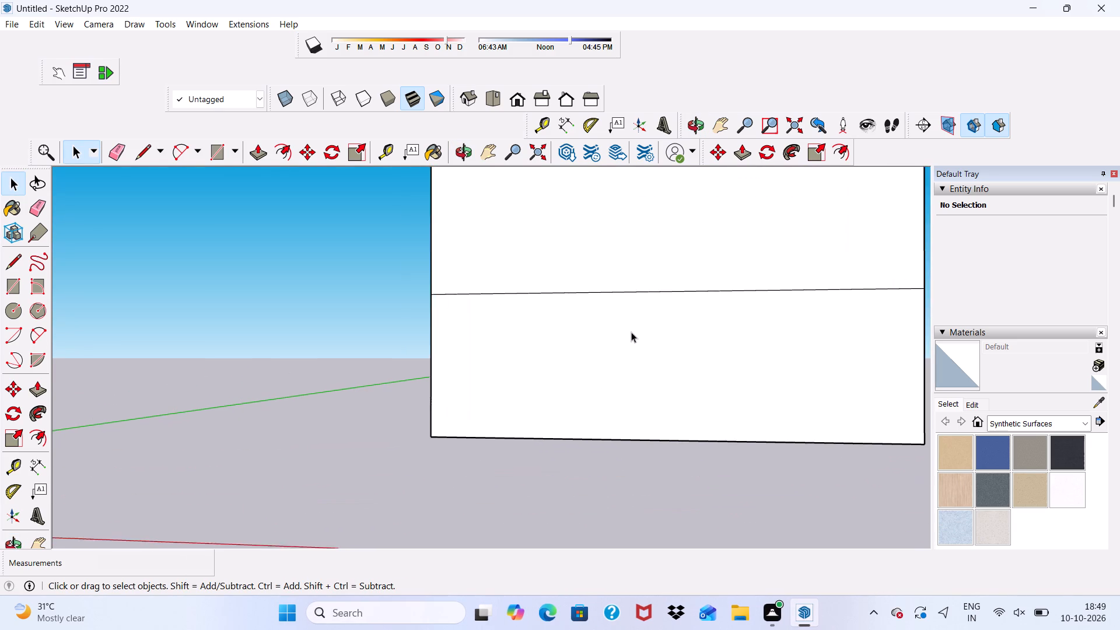
{"action": "scroll", "coordinate": [631, 332], "scroll_direction": "up", "scroll_amount": 1}
{"action": "scroll", "coordinate": [631, 332], "scroll_direction": "down", "scroll_amount": 3}
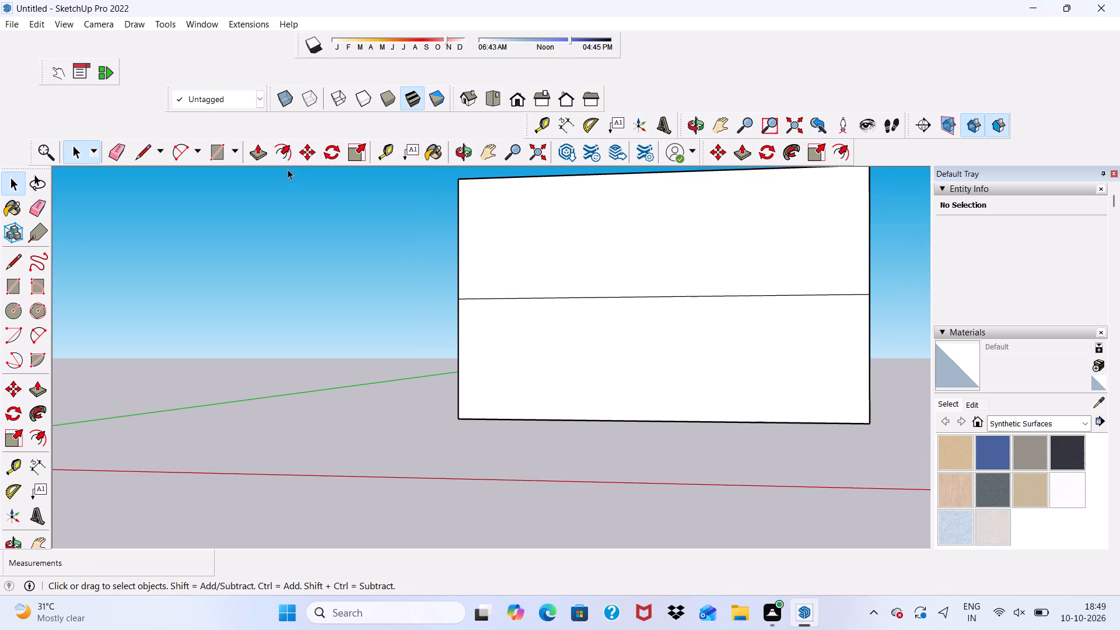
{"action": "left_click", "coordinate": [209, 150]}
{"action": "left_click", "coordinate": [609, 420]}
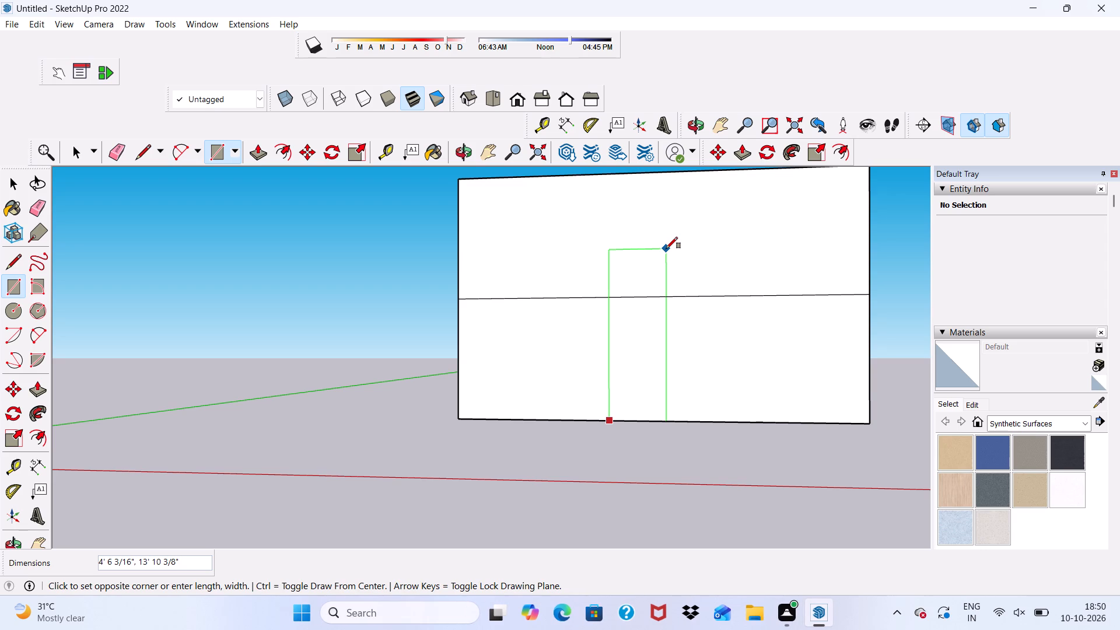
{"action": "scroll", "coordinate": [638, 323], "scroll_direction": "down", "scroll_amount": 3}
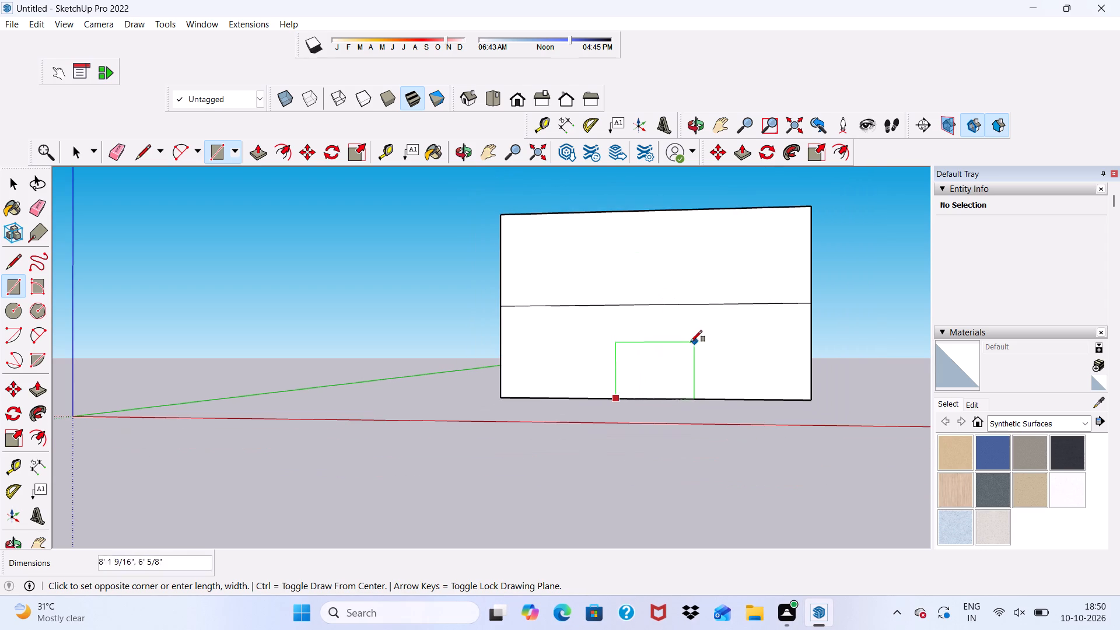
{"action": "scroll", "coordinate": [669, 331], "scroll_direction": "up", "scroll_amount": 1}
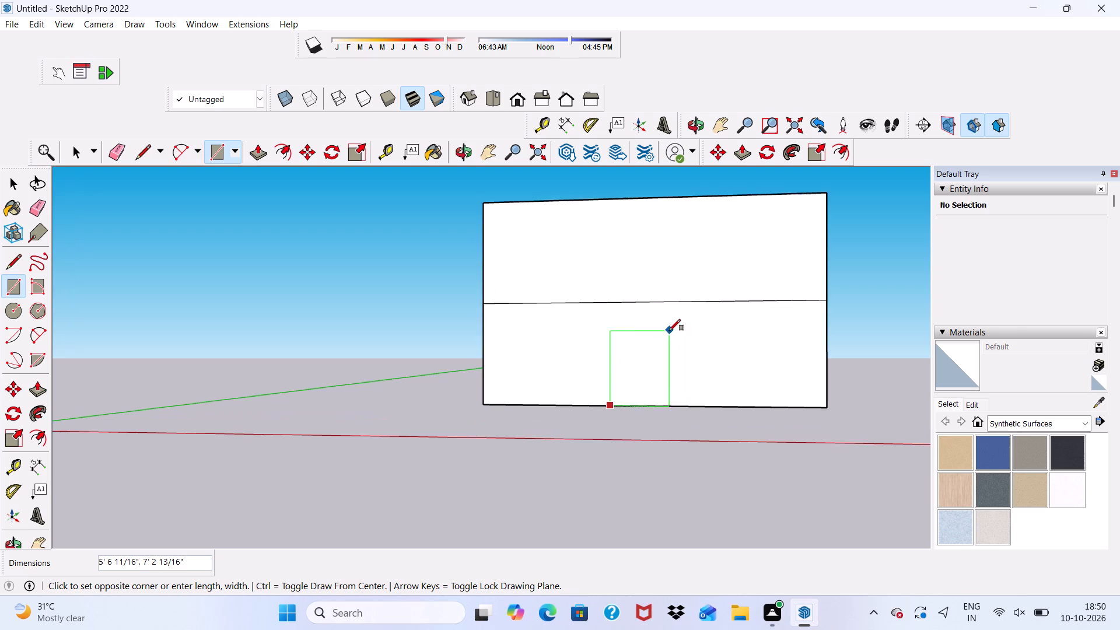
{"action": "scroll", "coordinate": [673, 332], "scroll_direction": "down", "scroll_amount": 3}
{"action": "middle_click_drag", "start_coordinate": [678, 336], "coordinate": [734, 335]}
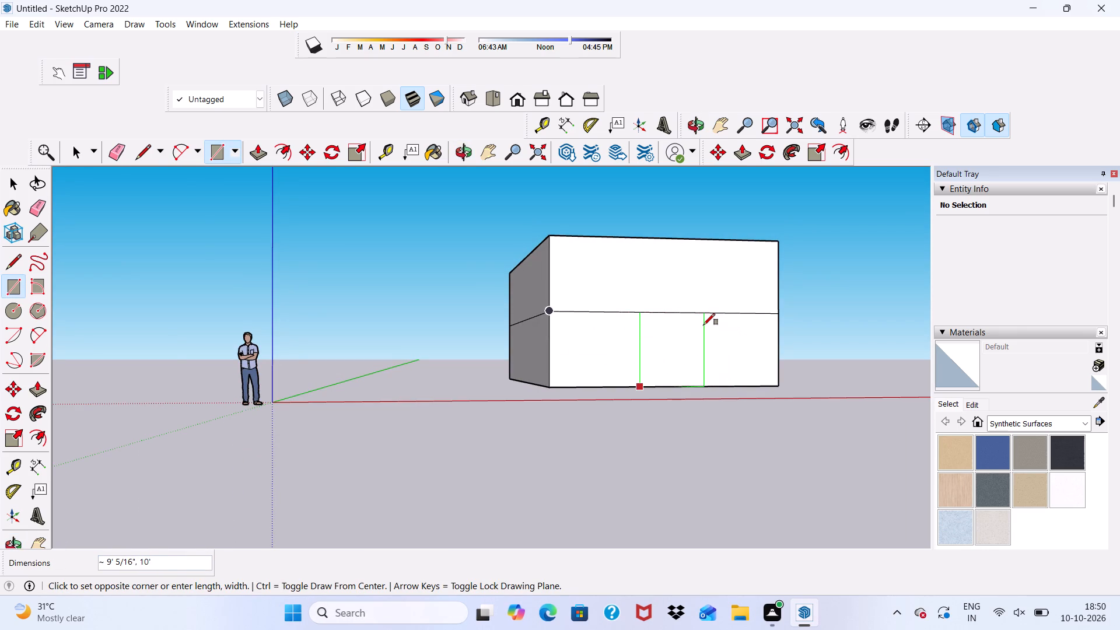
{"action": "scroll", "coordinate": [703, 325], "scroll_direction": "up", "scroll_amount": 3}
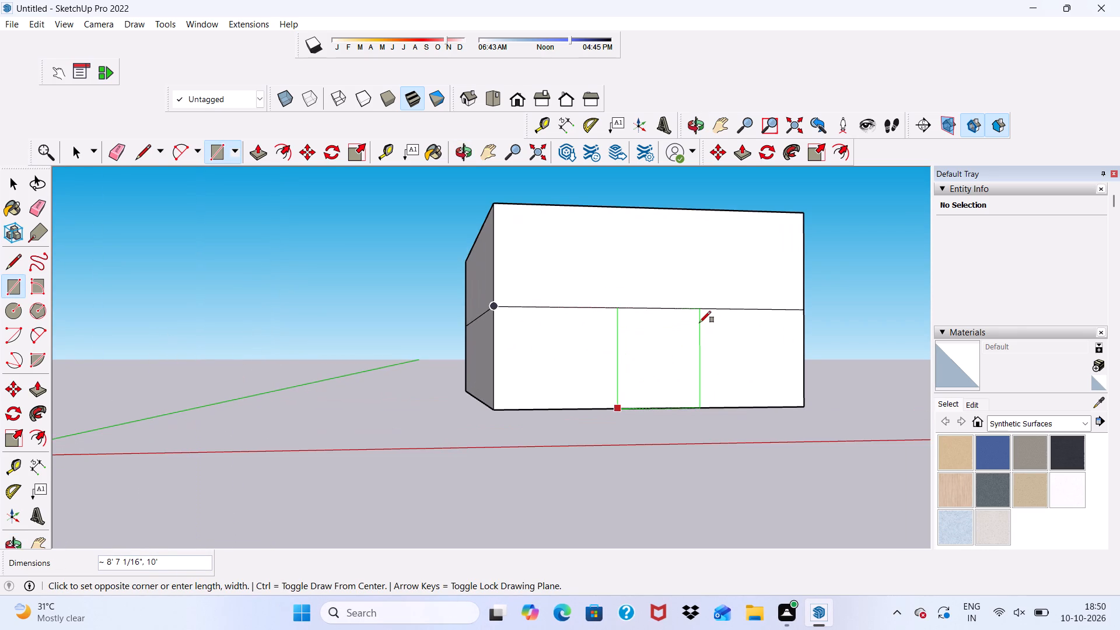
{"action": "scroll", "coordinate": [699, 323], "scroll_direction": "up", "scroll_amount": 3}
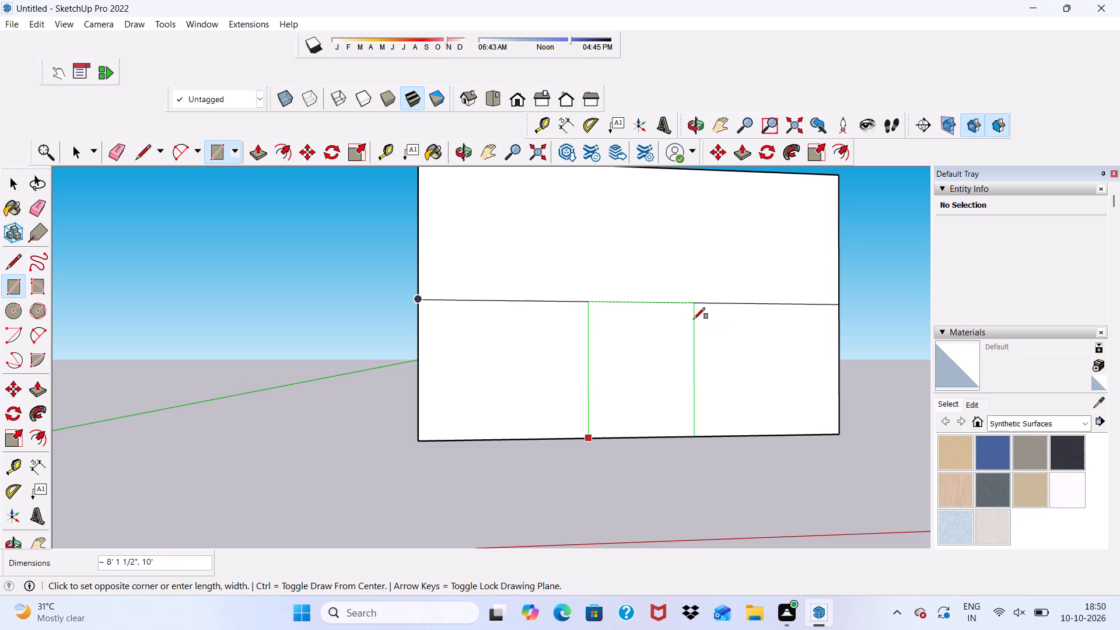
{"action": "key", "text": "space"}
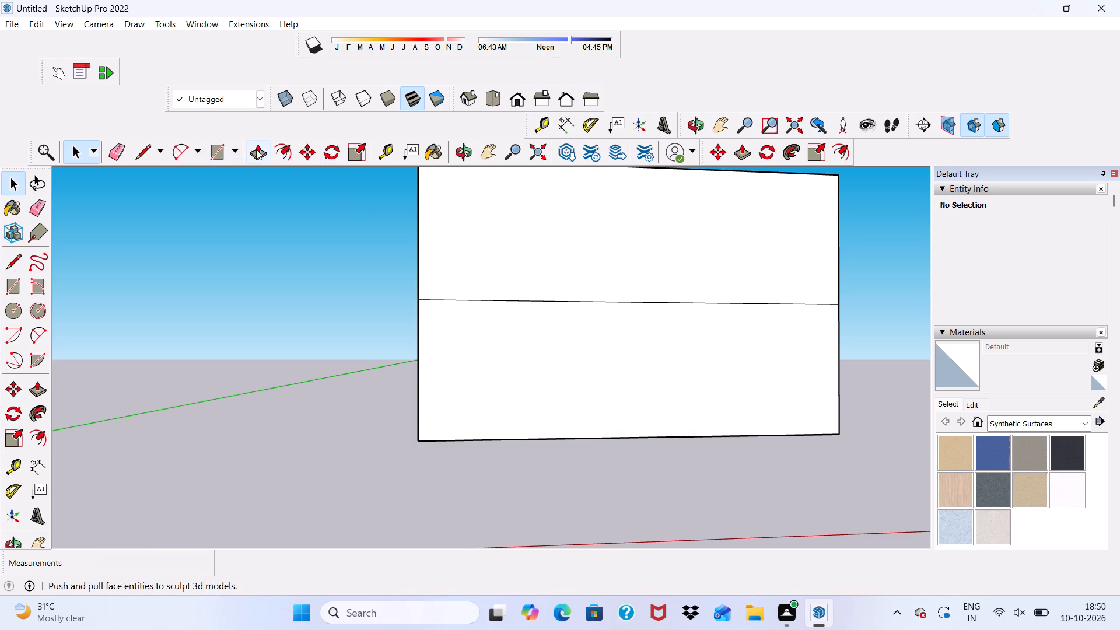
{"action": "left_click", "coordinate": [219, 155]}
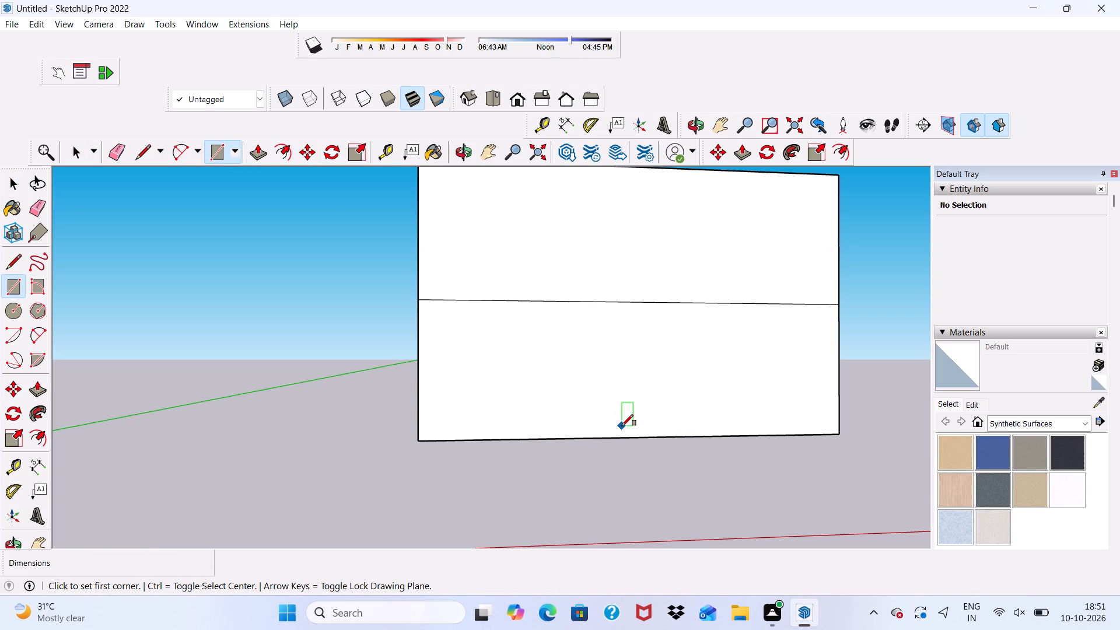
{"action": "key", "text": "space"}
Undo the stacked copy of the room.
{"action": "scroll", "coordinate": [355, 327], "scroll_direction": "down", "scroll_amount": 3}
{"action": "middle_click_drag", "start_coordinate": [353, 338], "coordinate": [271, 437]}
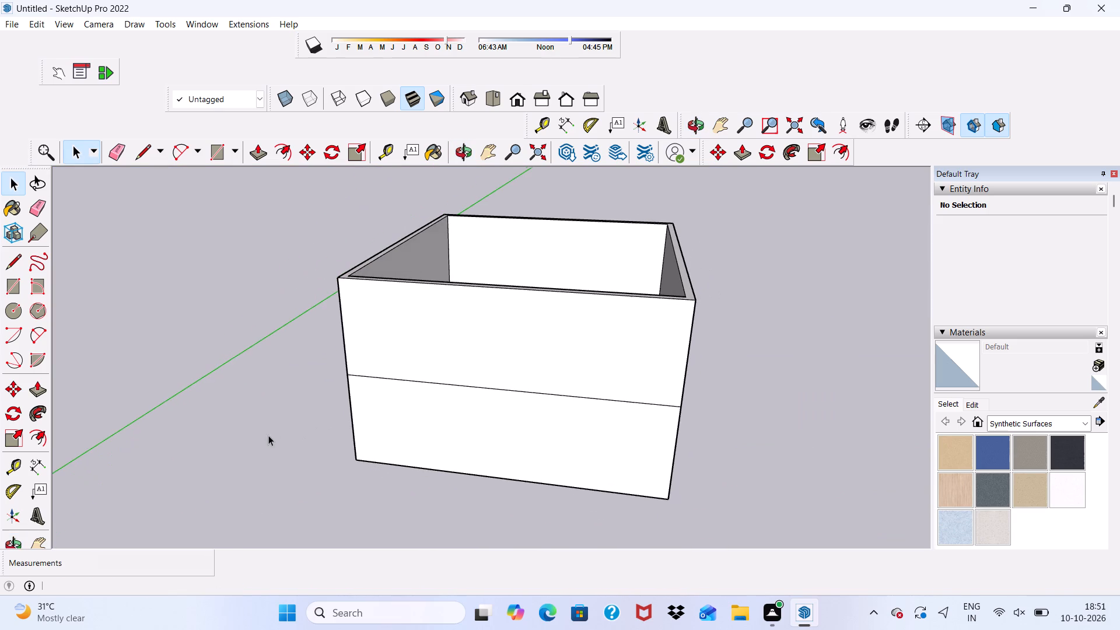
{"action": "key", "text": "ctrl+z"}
Copy the whole walled room straight up from its bottom front corner to the top of that corner, forming a second storey.
{"action": "scroll", "coordinate": [416, 359], "scroll_direction": "down", "scroll_amount": 8}
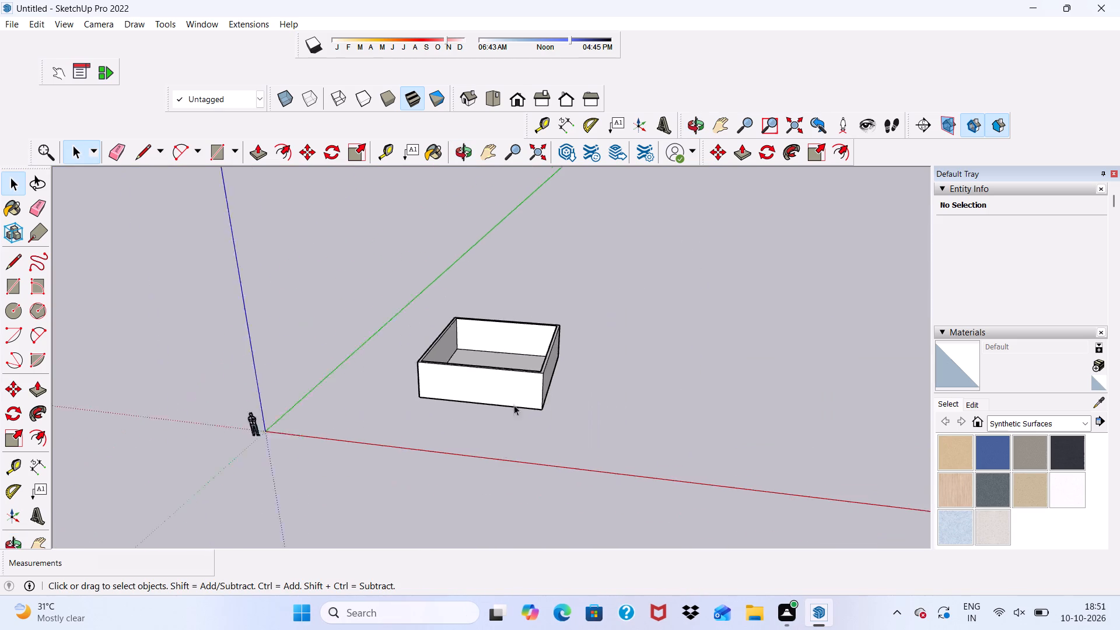
{"action": "scroll", "coordinate": [514, 405], "scroll_direction": "down", "scroll_amount": 2}
{"action": "scroll", "coordinate": [486, 444], "scroll_direction": "up", "scroll_amount": 10}
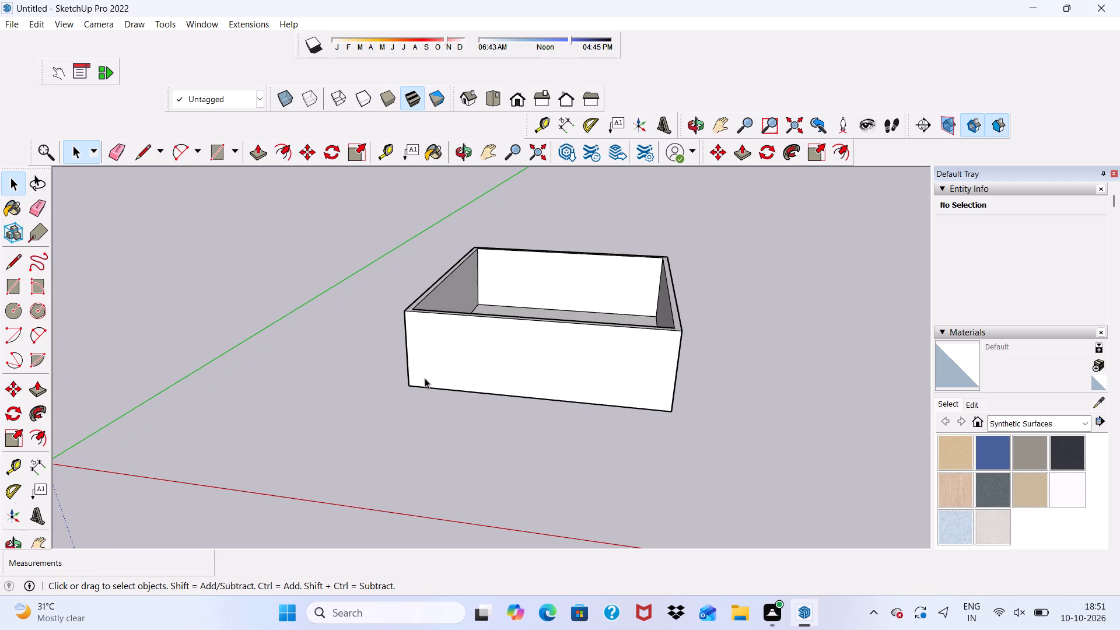
{"action": "double_click", "coordinate": [410, 383]}
{"action": "double_click", "coordinate": [411, 383]}
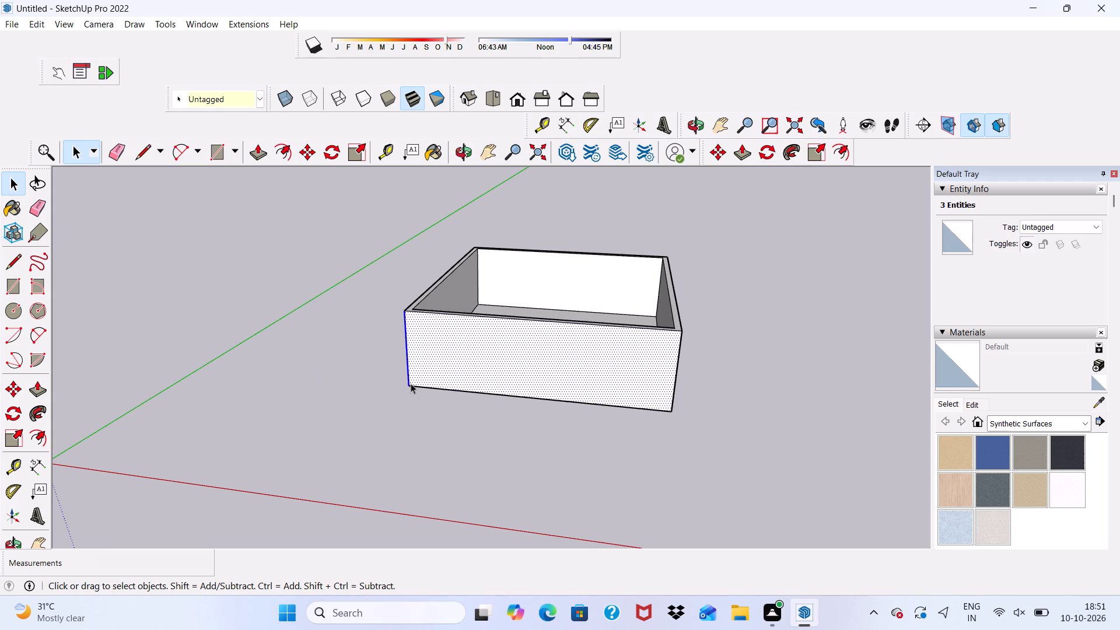
{"action": "triple_click", "coordinate": [412, 383]}
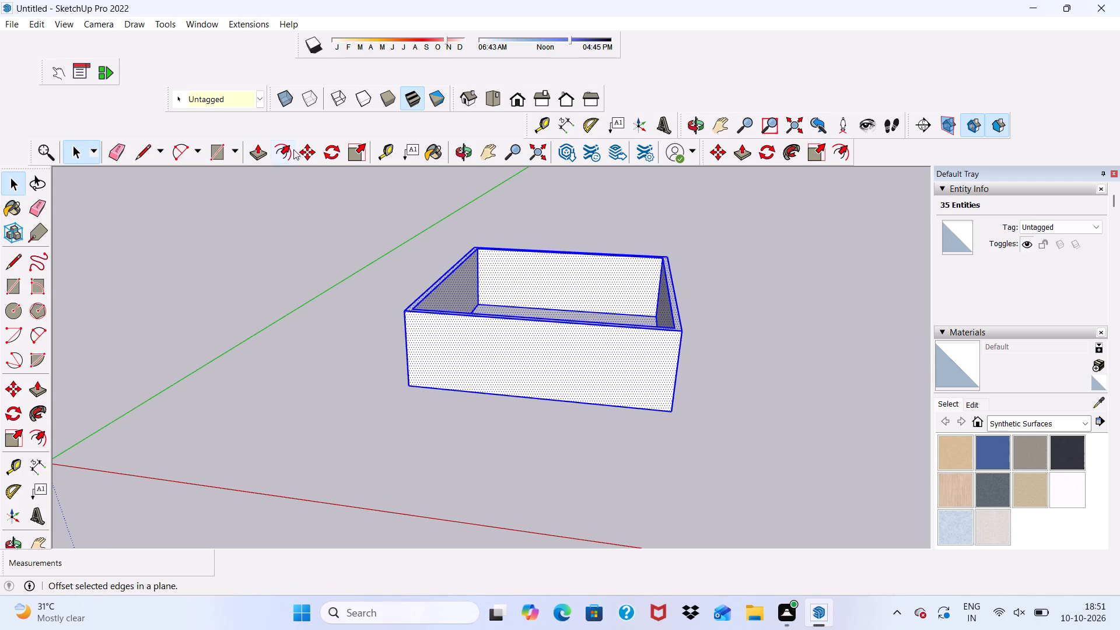
{"action": "left_click", "coordinate": [300, 148]}
{"action": "left_click", "coordinate": [409, 386]}
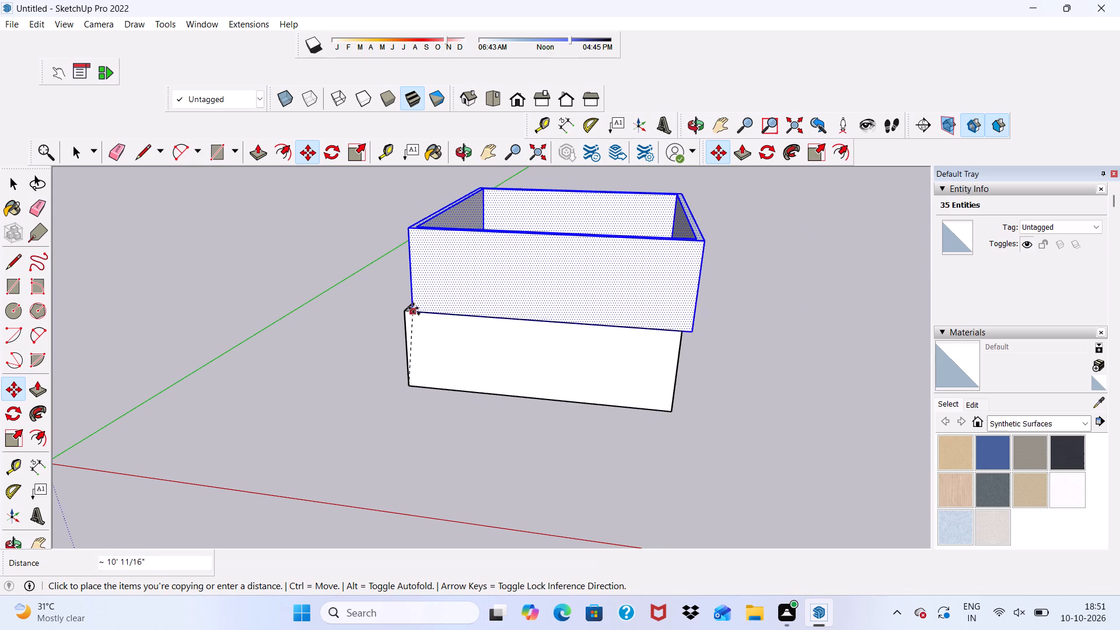
{"action": "scroll", "coordinate": [405, 311], "scroll_direction": "up", "scroll_amount": 3}
{"action": "left_click", "coordinate": [405, 311]}
{"action": "scroll", "coordinate": [542, 352], "scroll_direction": "down", "scroll_amount": 1}
{"action": "key", "text": "space"}
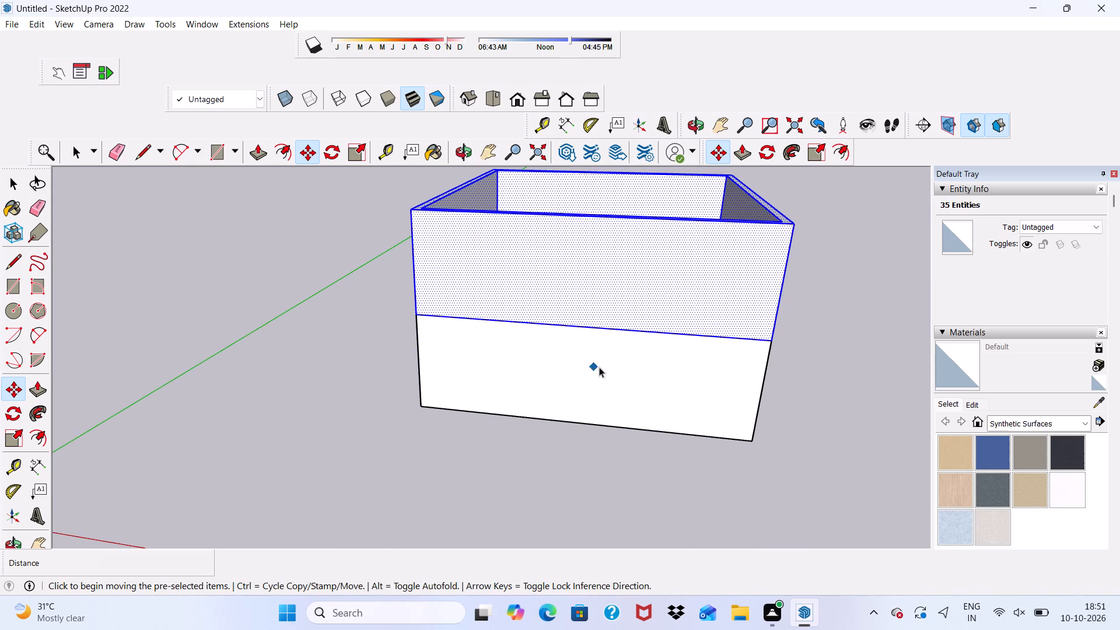
Examine the two stacked storeys and the seam line between them from the front and from above.
{"action": "left_click", "coordinate": [825, 376]}
{"action": "middle_click_drag", "start_coordinate": [795, 376], "coordinate": [794, 355]}
{"action": "scroll", "coordinate": [485, 323], "scroll_direction": "up", "scroll_amount": 3}
{"action": "key", "text": "space"}
{"action": "middle_click_drag", "start_coordinate": [489, 374], "coordinate": [573, 322]}
{"action": "scroll", "coordinate": [460, 325], "scroll_direction": "down", "scroll_amount": 3}
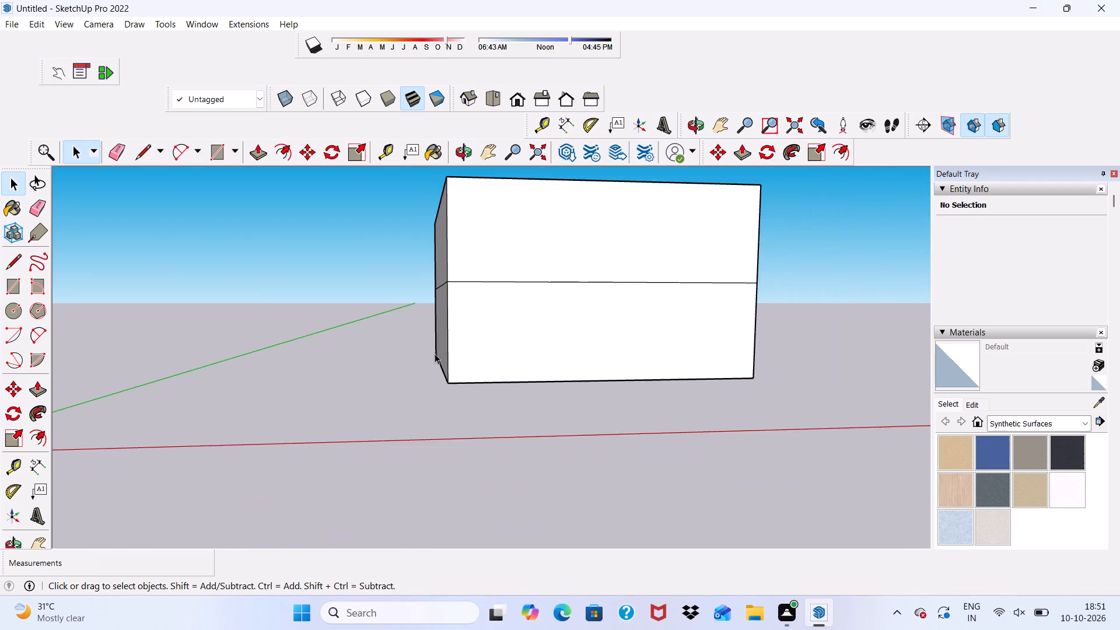
{"action": "scroll", "coordinate": [435, 353], "scroll_direction": "down", "scroll_amount": 7}
{"action": "scroll", "coordinate": [505, 236], "scroll_direction": "up", "scroll_amount": 6}
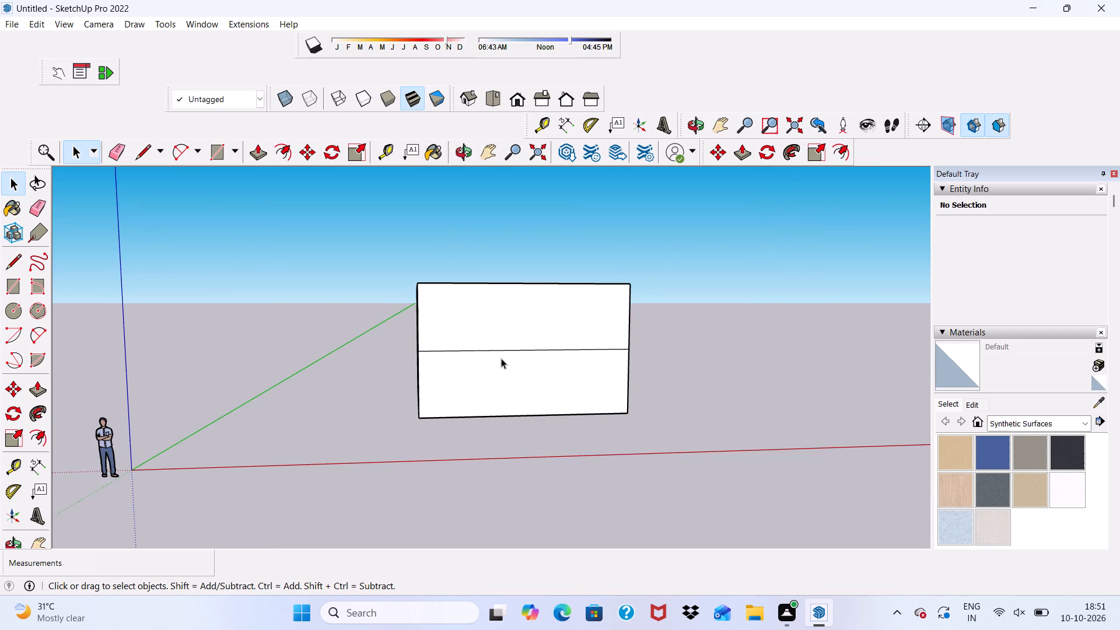
{"action": "middle_click_drag", "start_coordinate": [501, 358], "coordinate": [482, 424]}
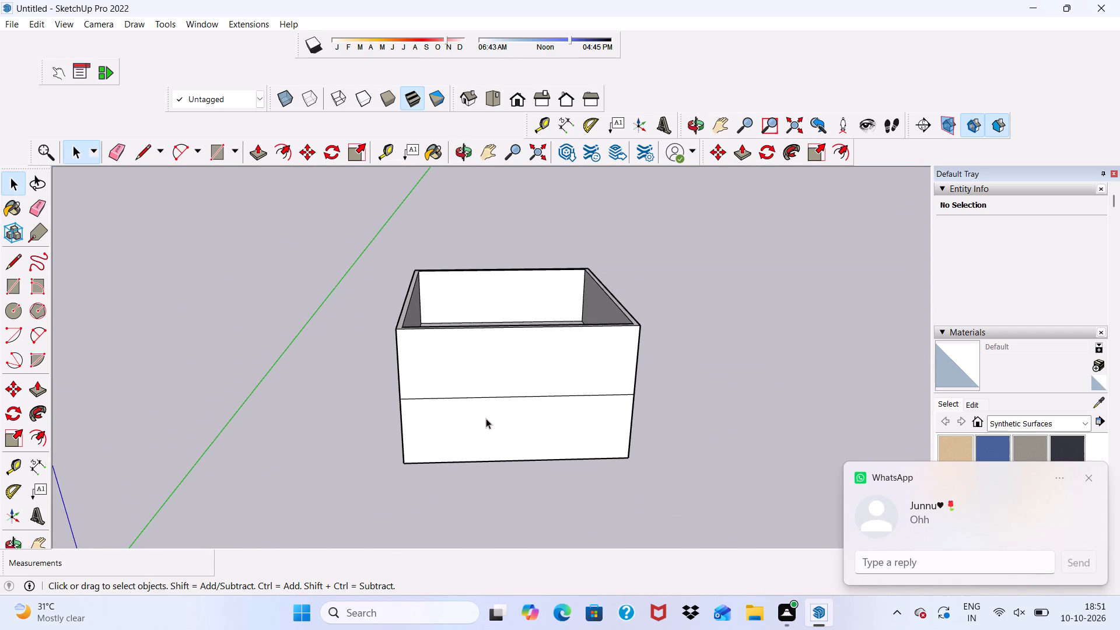
{"action": "middle_click_drag", "start_coordinate": [486, 396], "coordinate": [479, 327]}
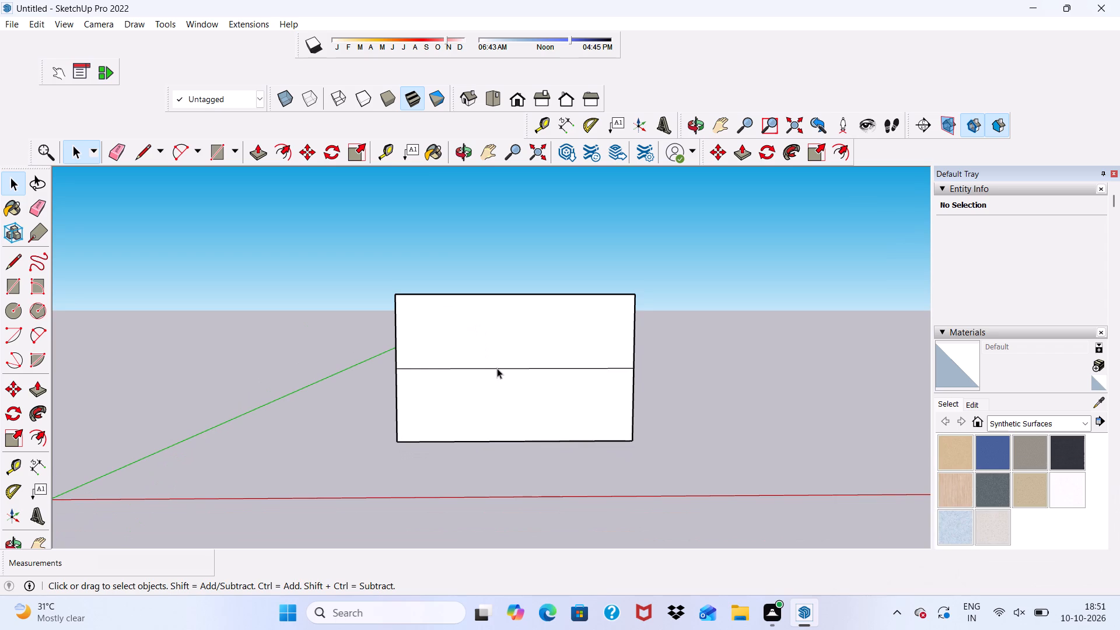
{"action": "scroll", "coordinate": [538, 279], "scroll_direction": "up", "scroll_amount": 4}
{"action": "scroll", "coordinate": [538, 279], "scroll_direction": "down", "scroll_amount": 4}
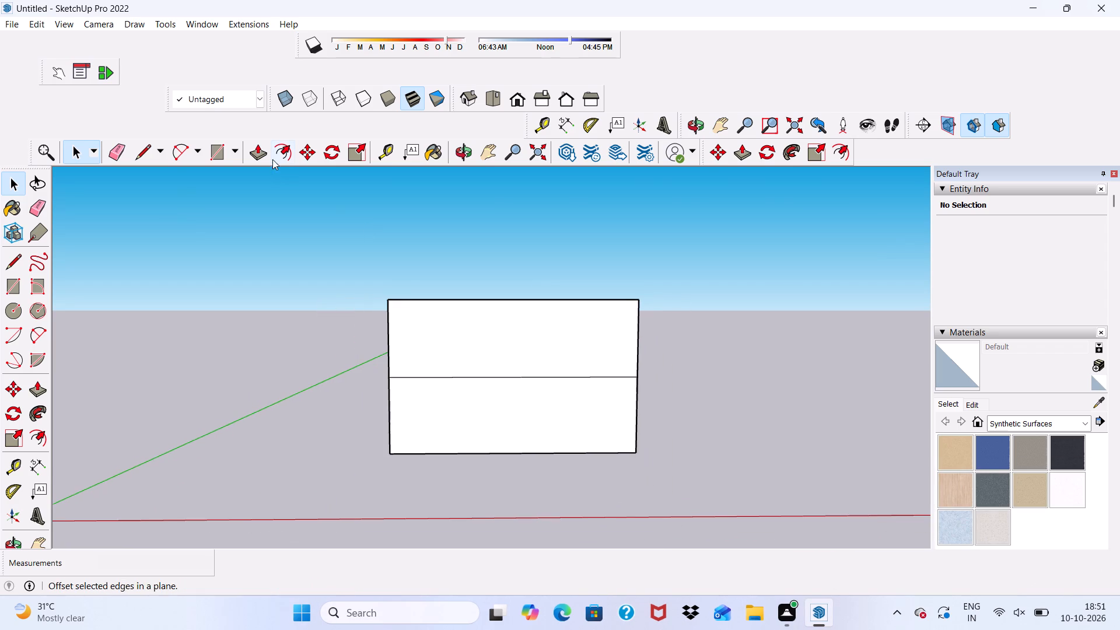
Draw a door rectangle about 7' 5" wide and 8' 9" high on the lower storey's front face, starting on its bottom edge.
{"action": "left_click", "coordinate": [207, 152]}
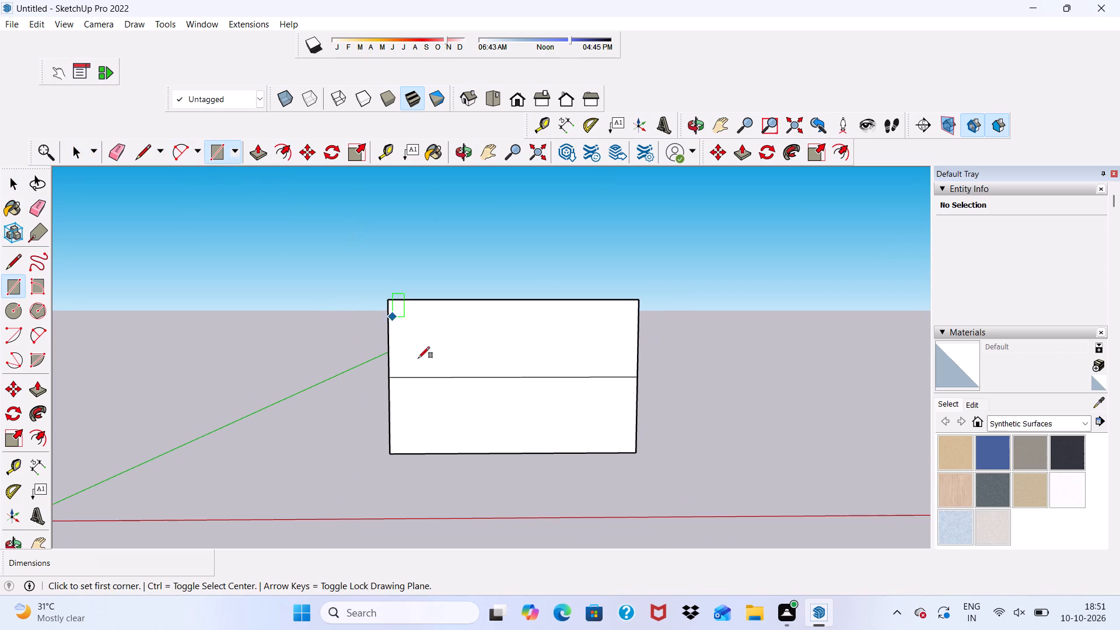
{"action": "scroll", "coordinate": [524, 460], "scroll_direction": "up", "scroll_amount": 4}
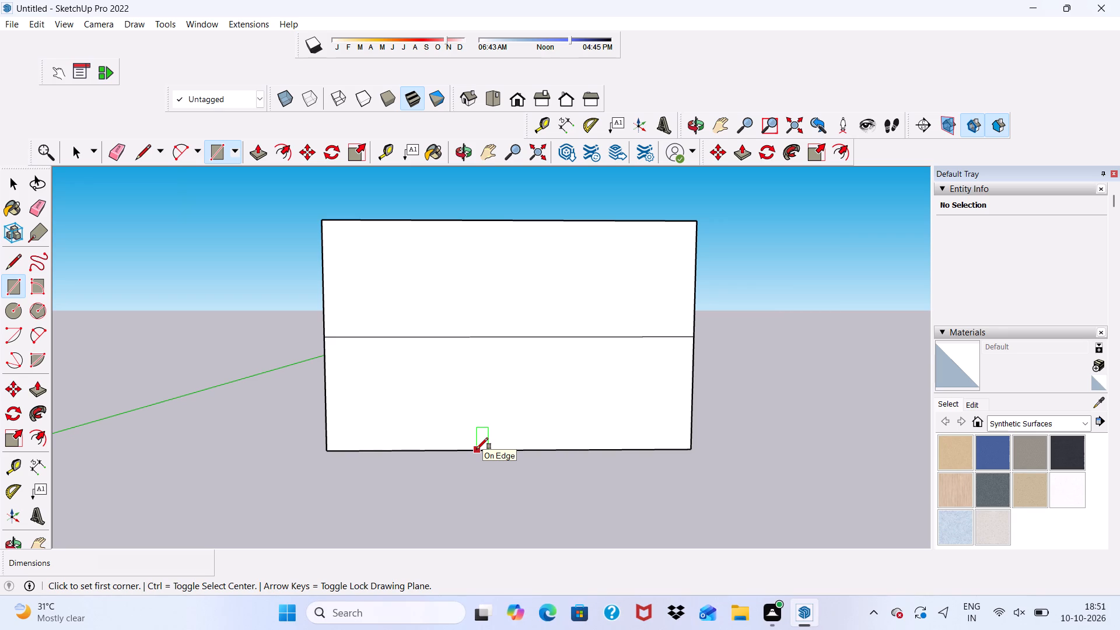
{"action": "scroll", "coordinate": [449, 457], "scroll_direction": "up", "scroll_amount": 2}
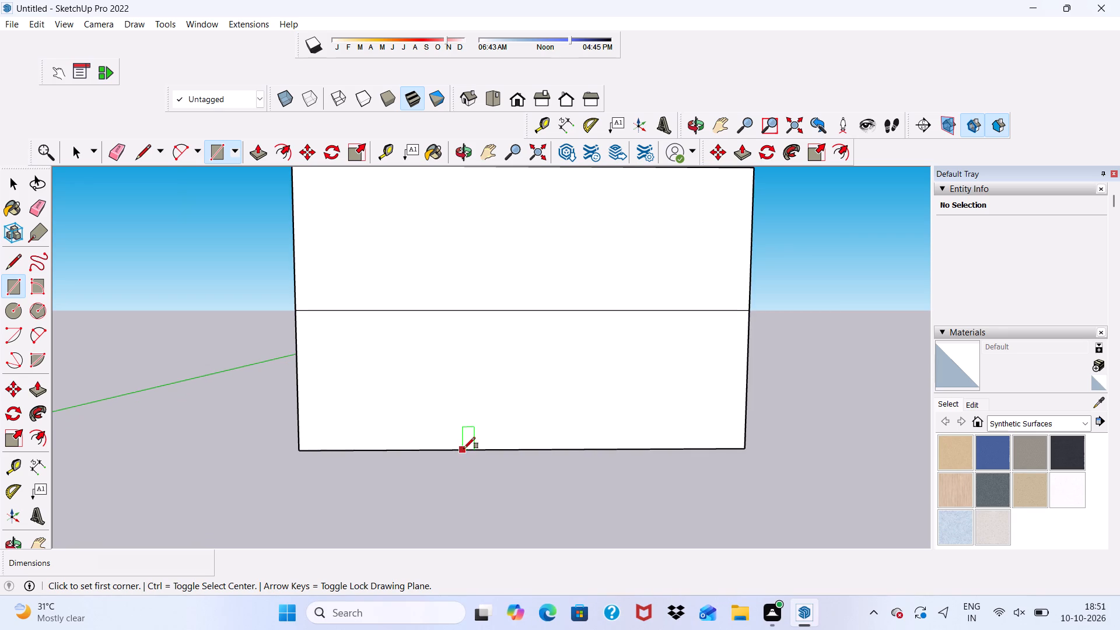
{"action": "left_click", "coordinate": [474, 449]}
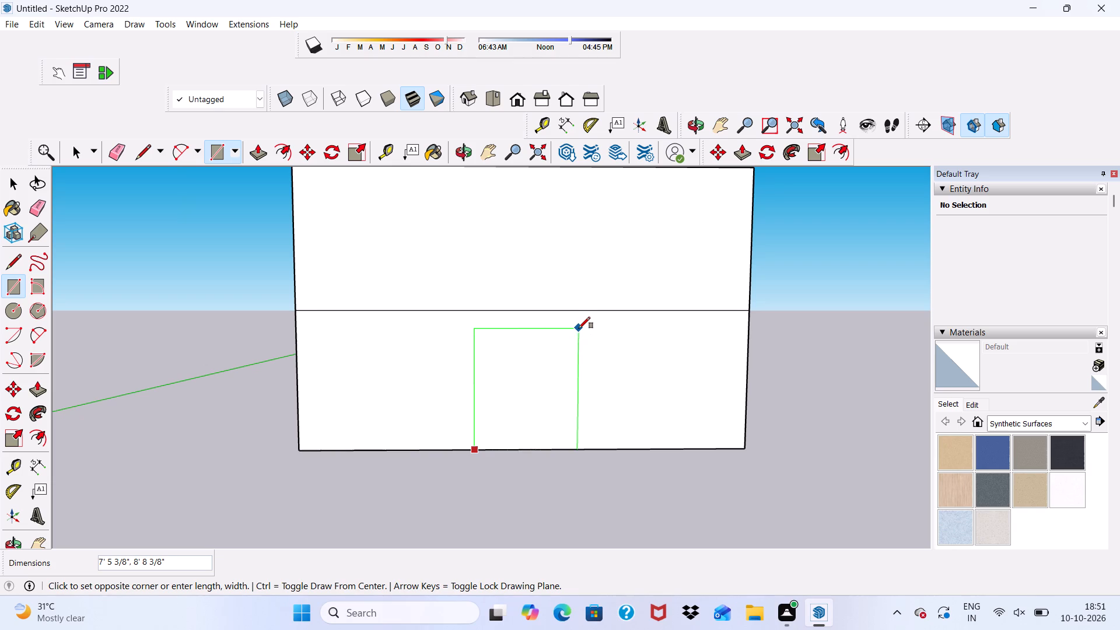
{"action": "left_click", "coordinate": [579, 328]}
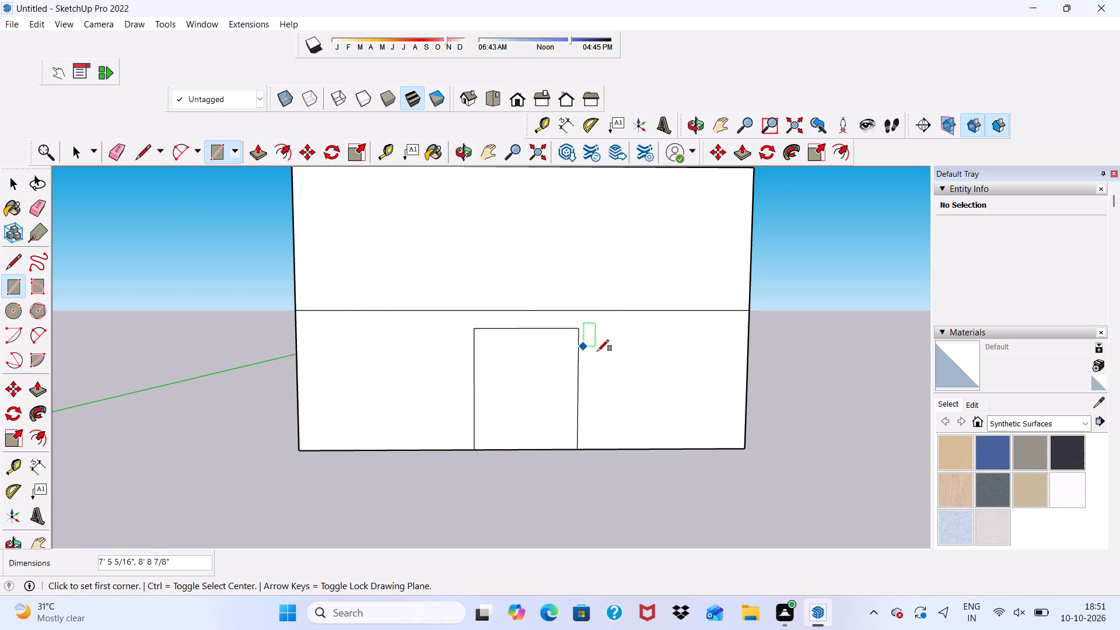
{"action": "key", "text": "space"}
{"action": "left_click", "coordinate": [796, 356]}
{"action": "scroll", "coordinate": [563, 345], "scroll_direction": "up", "scroll_amount": 4}
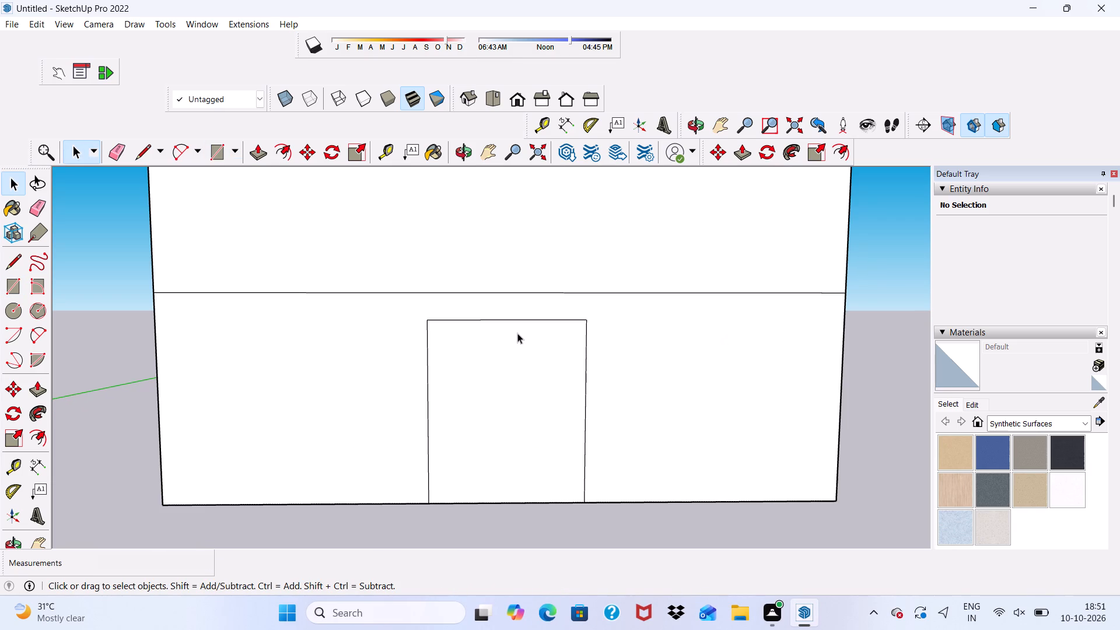
Push/Pull the door rectangle outward from the front wall by 3".
{"action": "left_click", "coordinate": [517, 333]}
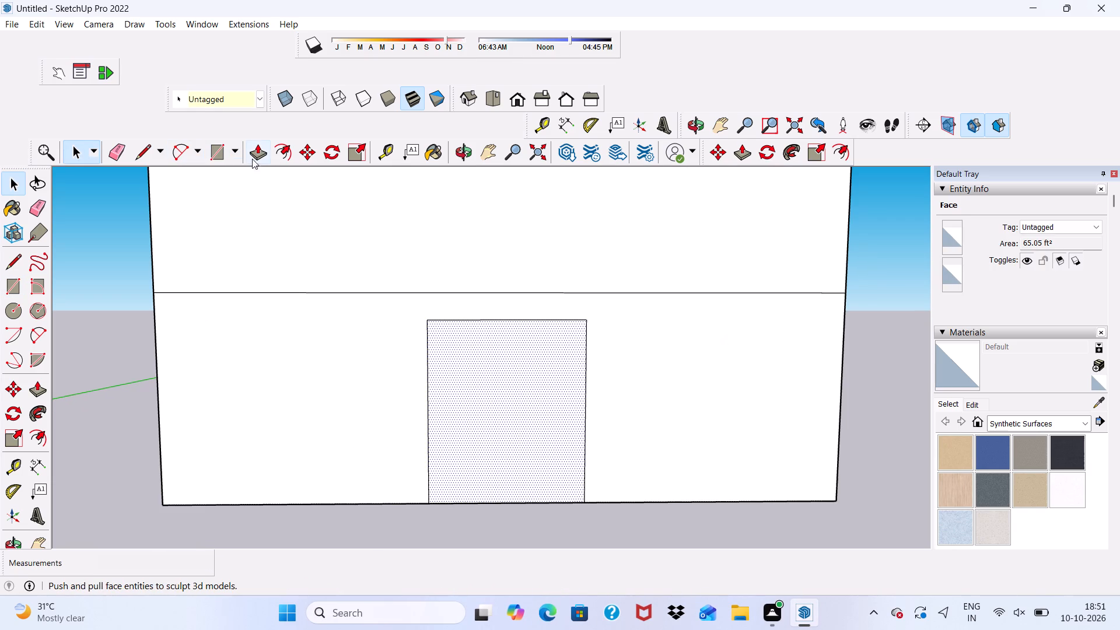
{"action": "left_click", "coordinate": [257, 152]}
{"action": "left_click", "coordinate": [529, 418]}
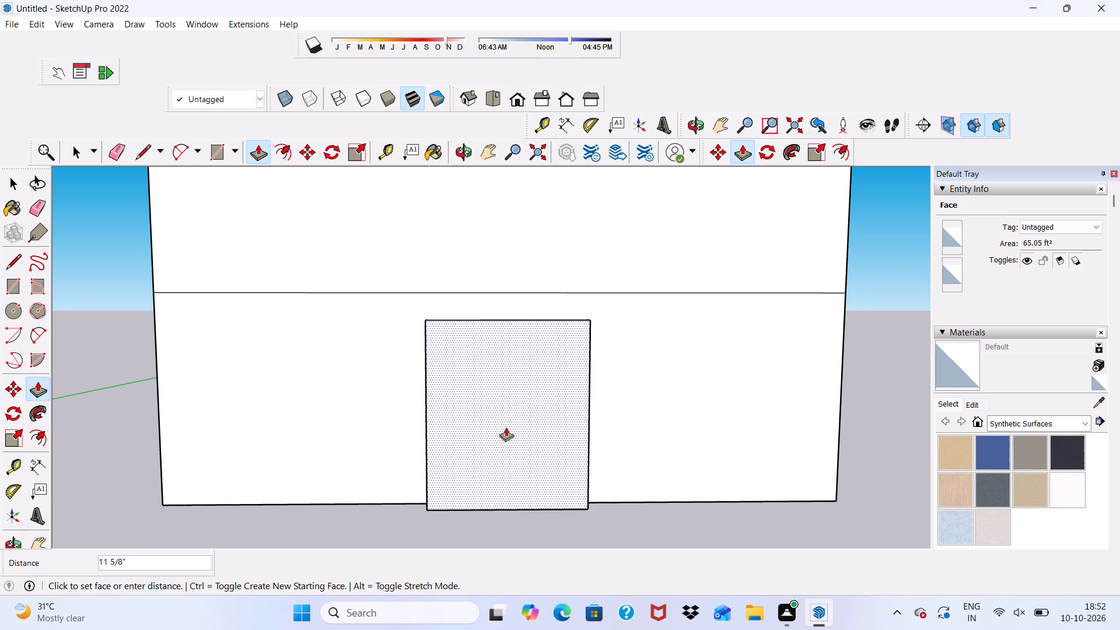
{"action": "middle_click_drag", "start_coordinate": [507, 422], "coordinate": [294, 447]}
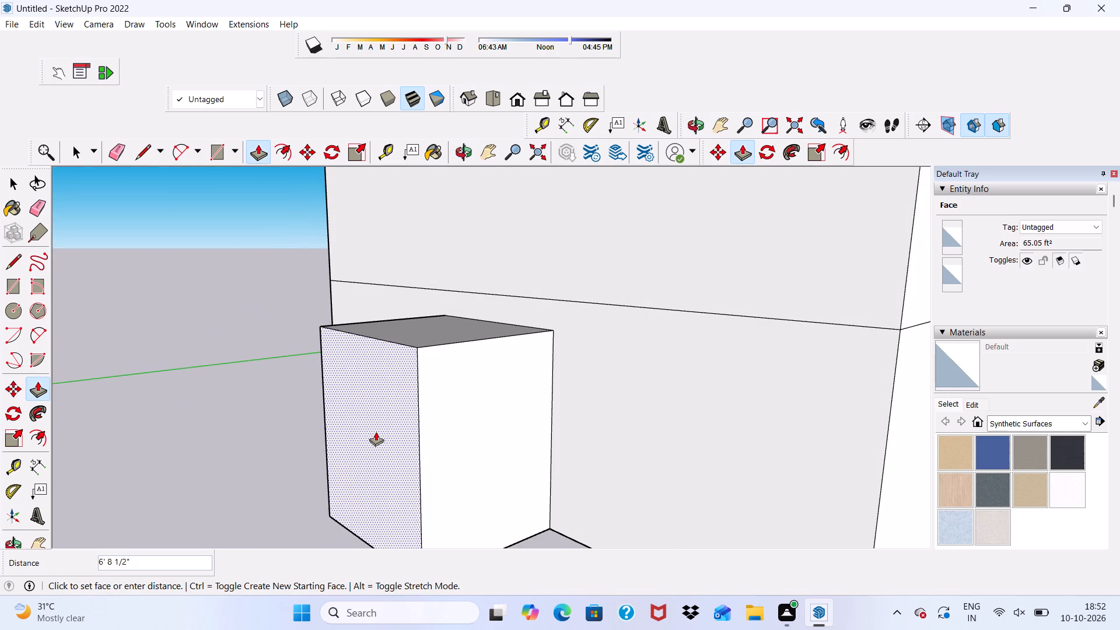
{"action": "key", "text": "3"}
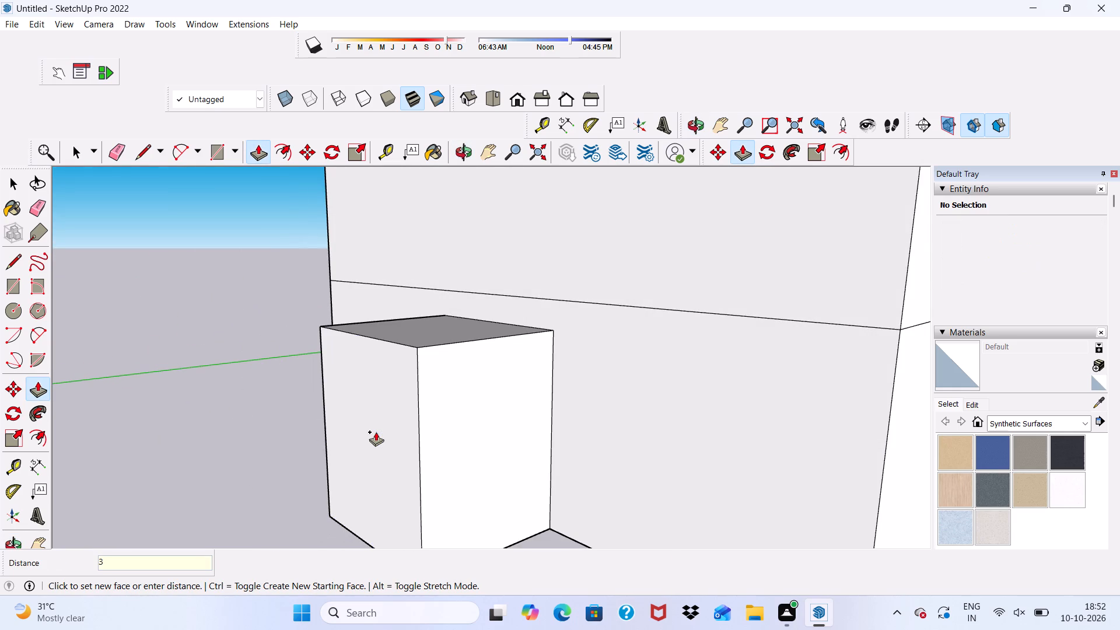
{"action": "key", "text": "shift+quotedbl"}
{"action": "key", "text": "Return"}
{"action": "key", "text": "space"}
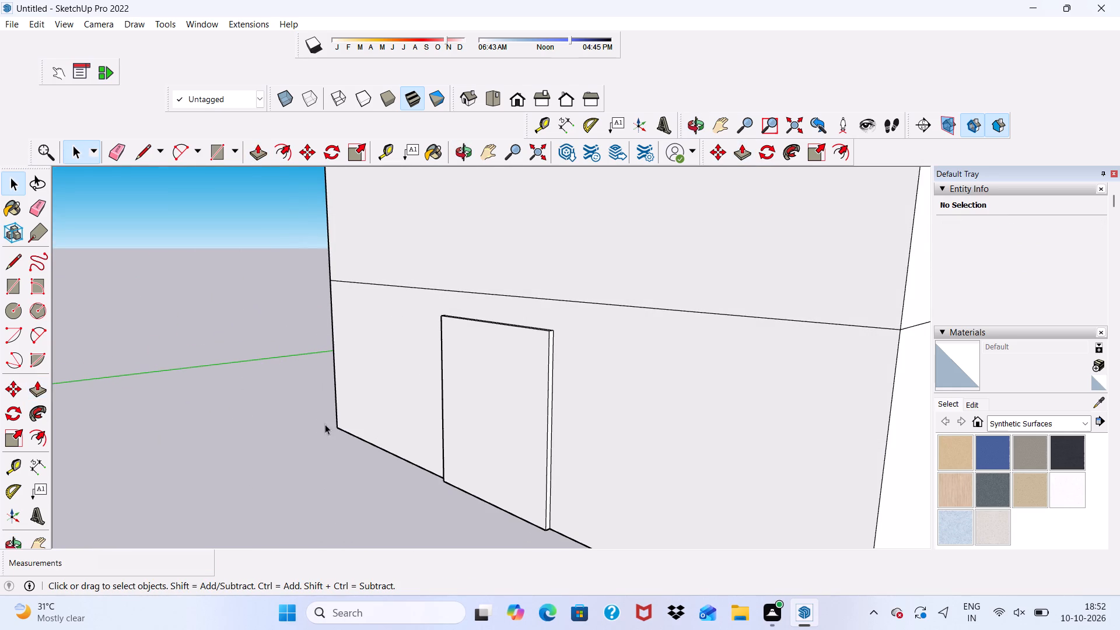
Draw a rectangle about 7' 5" by 1' 3" on the wall, from the door's top corner up to the storey seam line.
{"action": "scroll", "coordinate": [461, 417], "scroll_direction": "up", "scroll_amount": 4}
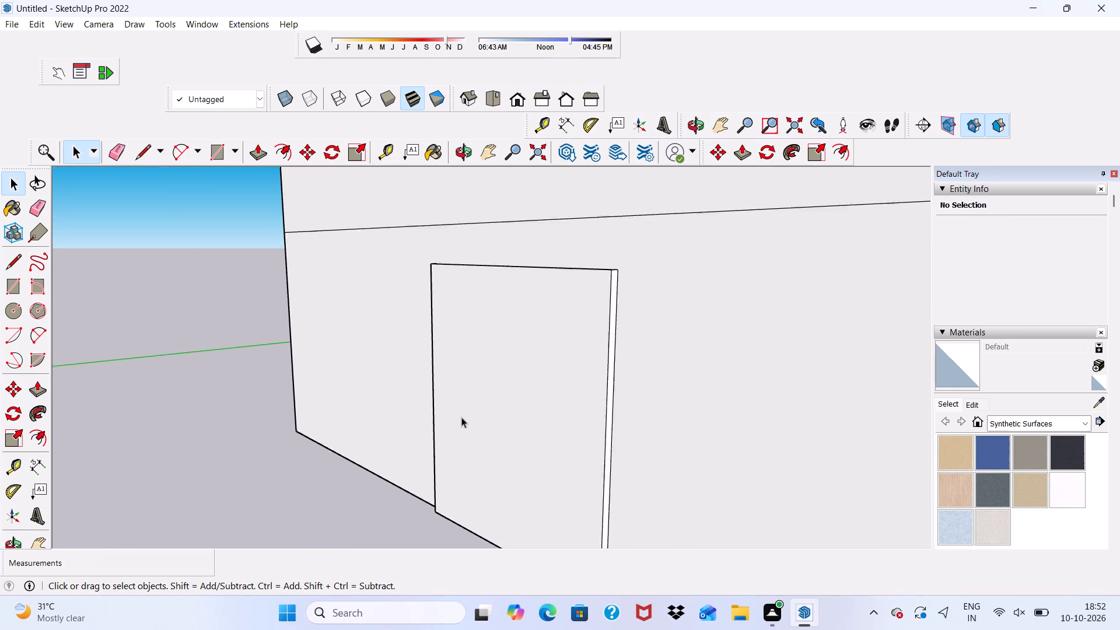
{"action": "middle_click_drag", "start_coordinate": [460, 419], "coordinate": [617, 484]}
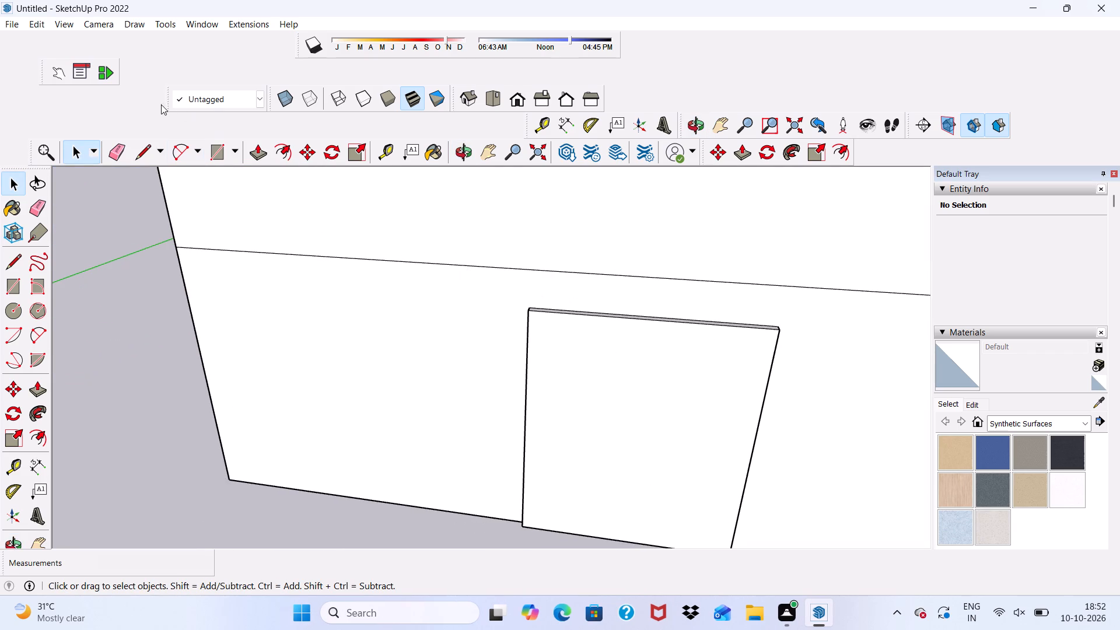
{"action": "left_click", "coordinate": [211, 143]}
{"action": "scroll", "coordinate": [541, 304], "scroll_direction": "up", "scroll_amount": 5}
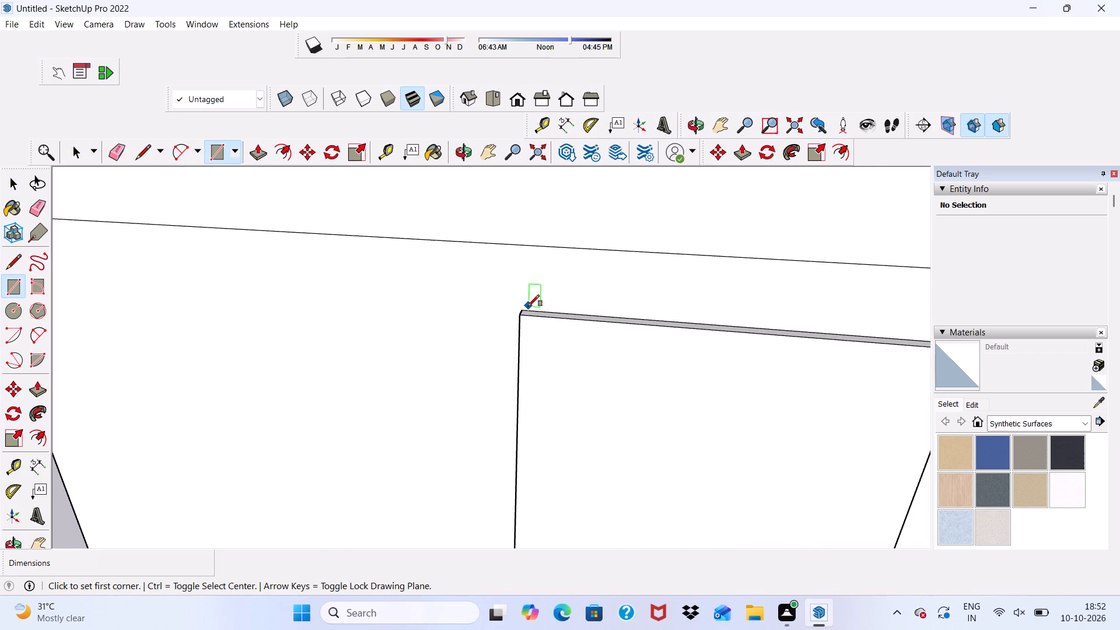
{"action": "left_click", "coordinate": [525, 307]}
{"action": "scroll", "coordinate": [671, 258], "scroll_direction": "down", "scroll_amount": 2}
{"action": "scroll", "coordinate": [801, 278], "scroll_direction": "down", "scroll_amount": 4}
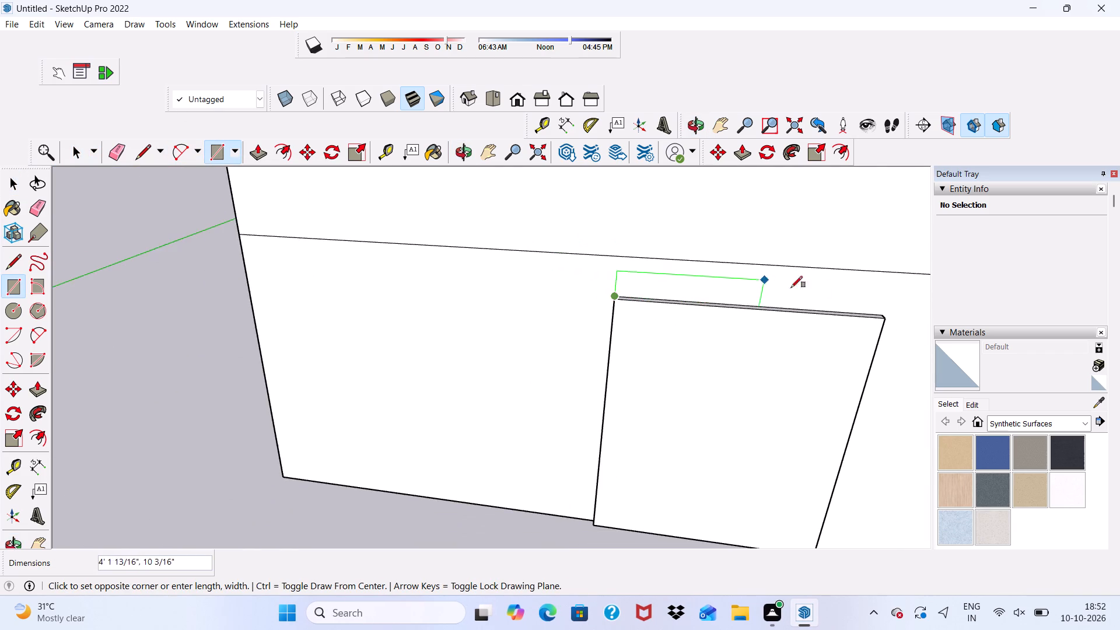
{"action": "scroll", "coordinate": [871, 295], "scroll_direction": "up", "scroll_amount": 2}
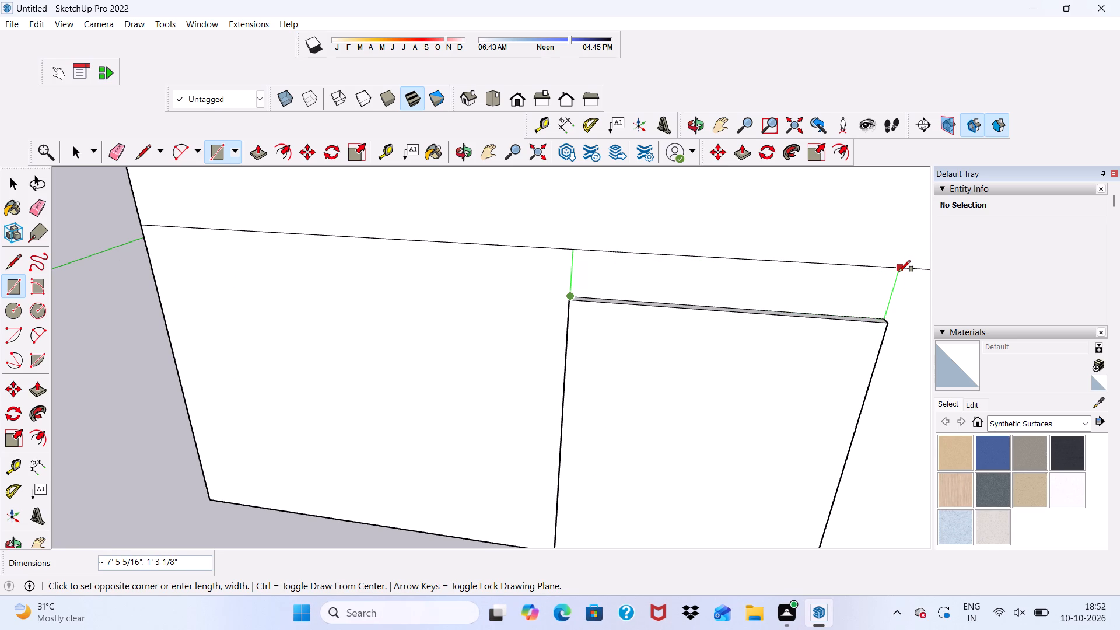
{"action": "left_click", "coordinate": [899, 272]}
{"action": "key", "text": "space"}
Push/Pull the strip above the door outward by 1' as a canopy.
{"action": "left_click", "coordinate": [733, 283]}
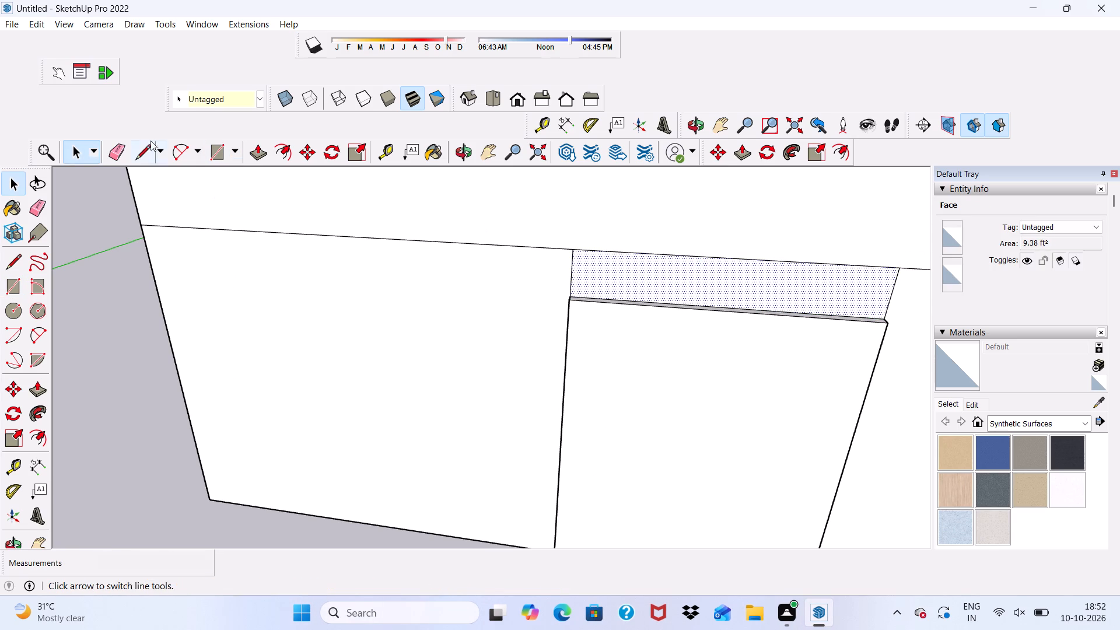
{"action": "left_click", "coordinate": [258, 150]}
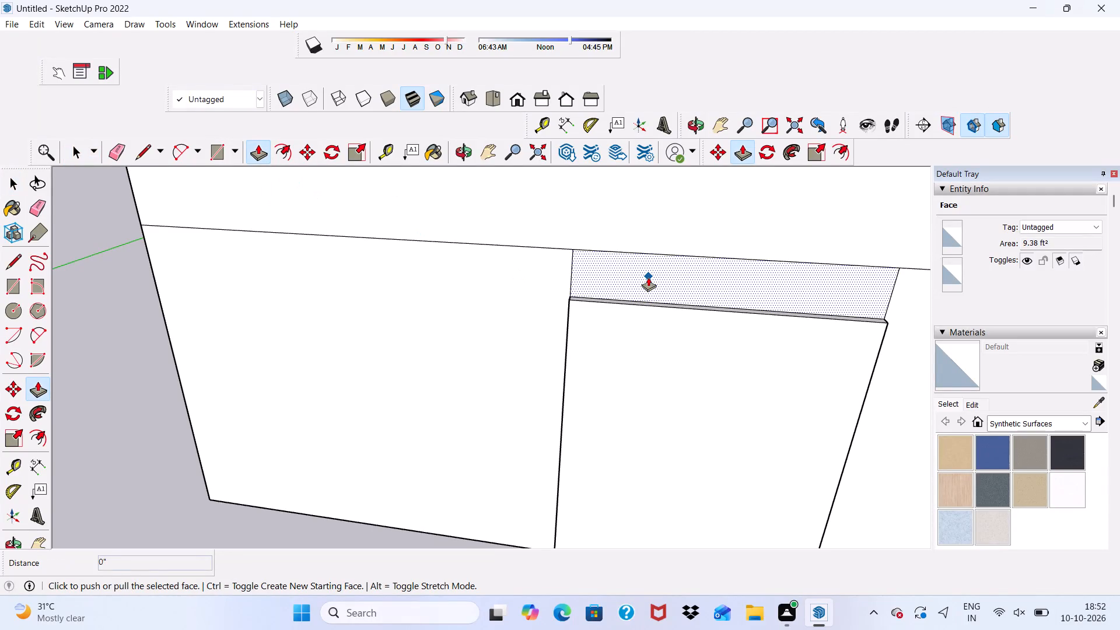
{"action": "left_click", "coordinate": [648, 277]}
{"action": "type", "text": "1'"}
{"action": "key", "text": "Return"}
{"action": "key", "text": "space"}
Examine the canopy above the door from below and from the front.
{"action": "scroll", "coordinate": [637, 320], "scroll_direction": "down", "scroll_amount": 7}
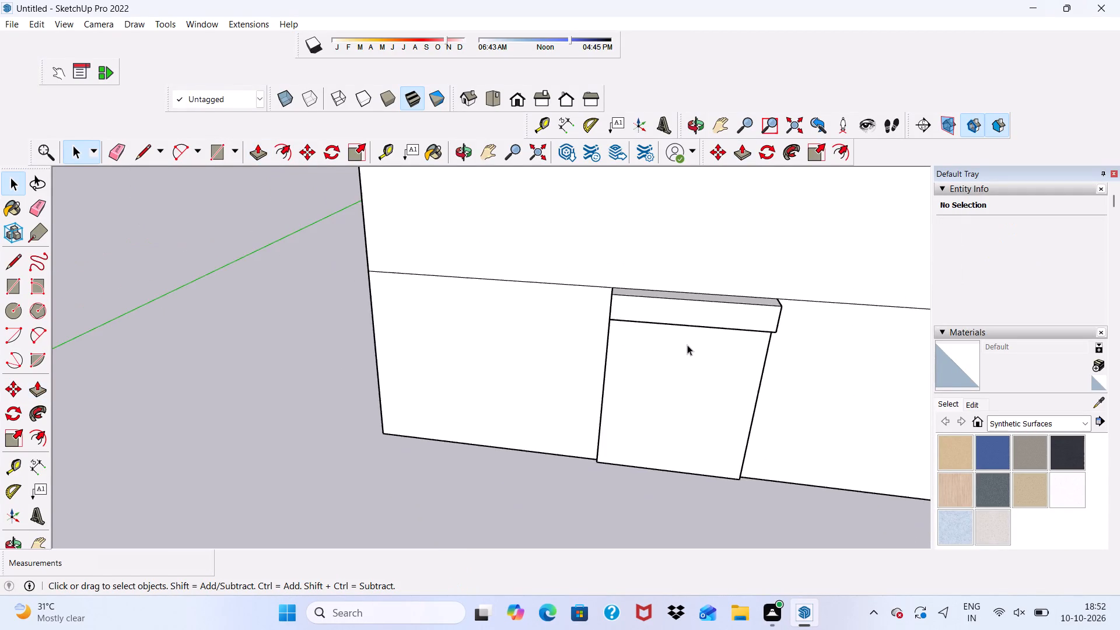
{"action": "middle_click_drag", "start_coordinate": [688, 345], "coordinate": [799, 158]}
{"action": "scroll", "coordinate": [612, 327], "scroll_direction": "up", "scroll_amount": 4}
{"action": "scroll", "coordinate": [652, 286], "scroll_direction": "up", "scroll_amount": 2}
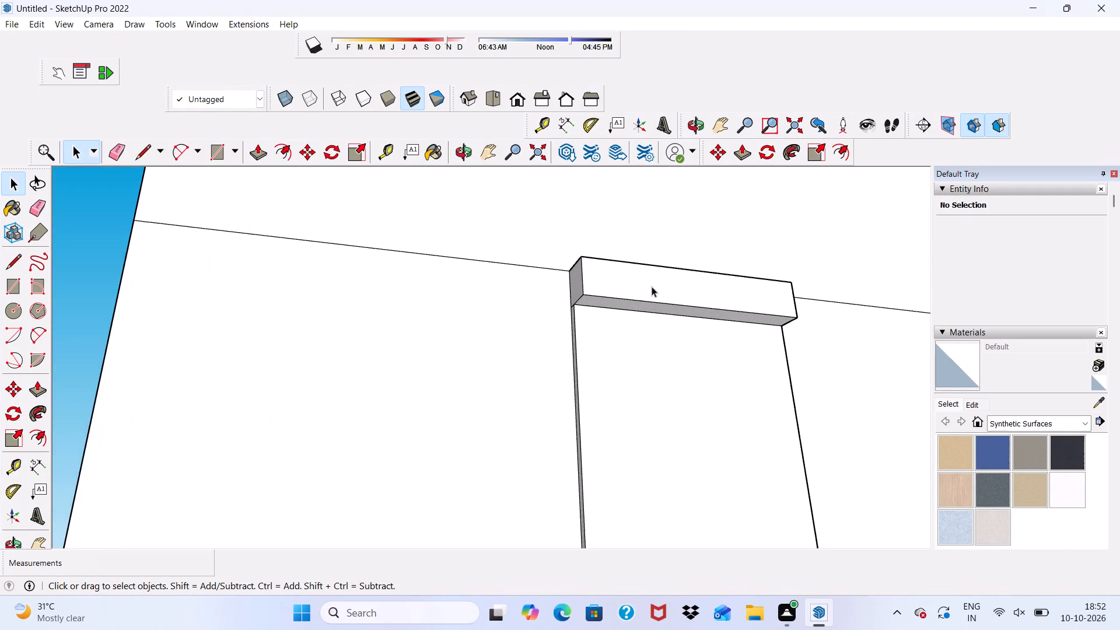
{"action": "scroll", "coordinate": [652, 286], "scroll_direction": "down", "scroll_amount": 1}
{"action": "scroll", "coordinate": [652, 286], "scroll_direction": "up", "scroll_amount": 2}
{"action": "scroll", "coordinate": [652, 286], "scroll_direction": "down", "scroll_amount": 4}
{"action": "middle_click_drag", "start_coordinate": [654, 288], "coordinate": [610, 332]}
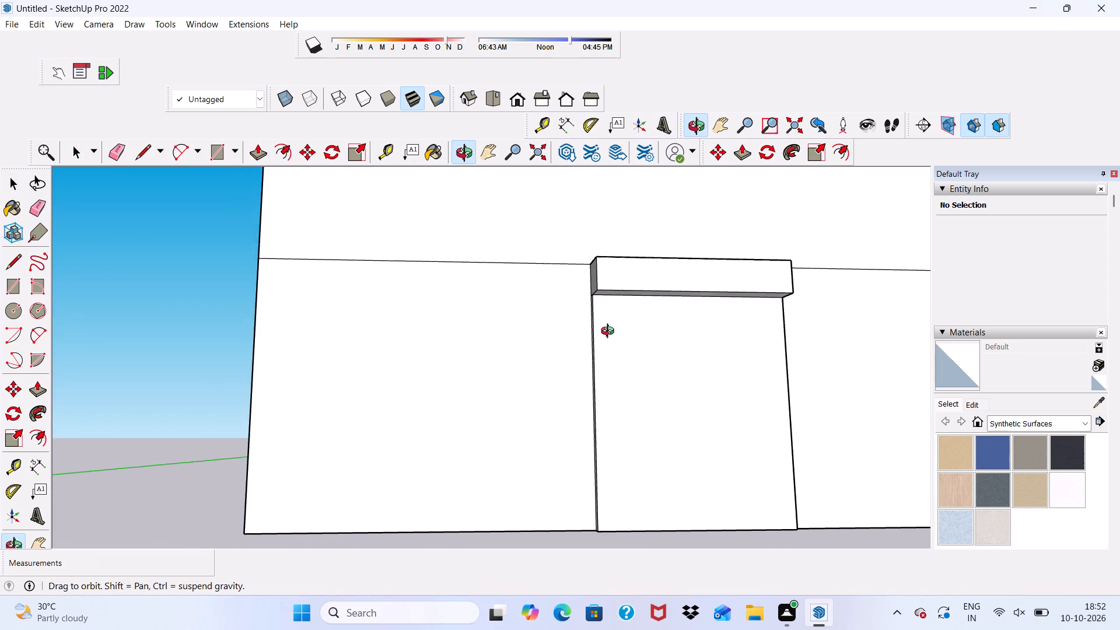
{"action": "middle_click_drag", "start_coordinate": [610, 332], "coordinate": [607, 325]}
{"action": "scroll", "coordinate": [667, 462], "scroll_direction": "up", "scroll_amount": 4}
{"action": "scroll", "coordinate": [672, 404], "scroll_direction": "down", "scroll_amount": 5}
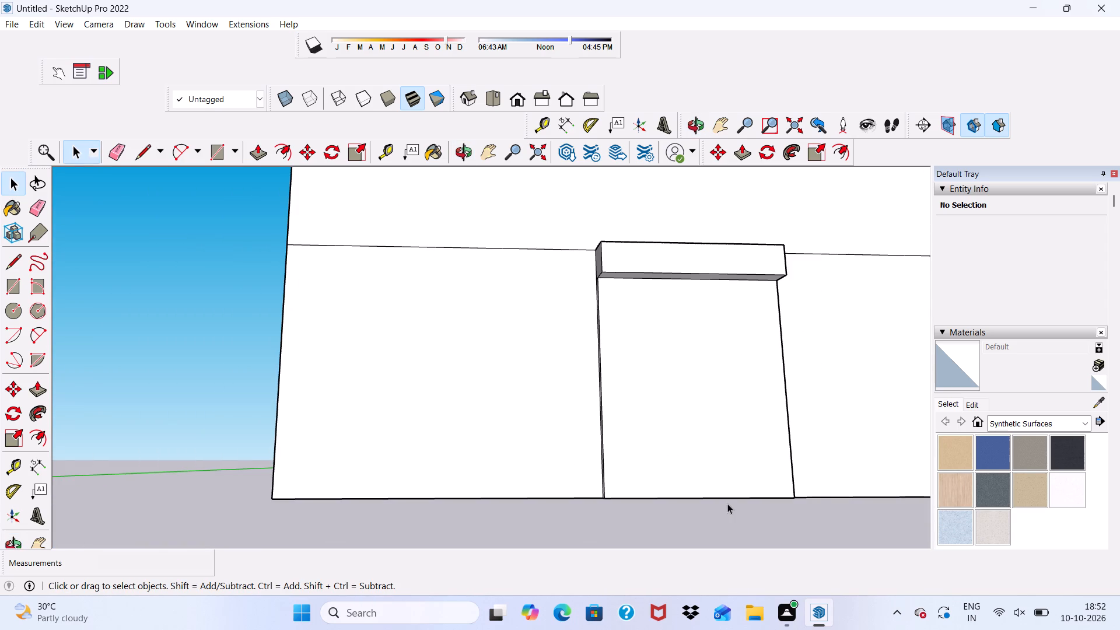
Draw a rectangle about 6" high across the full width of the door panel's bottom edge.
{"action": "left_click", "coordinate": [207, 153]}
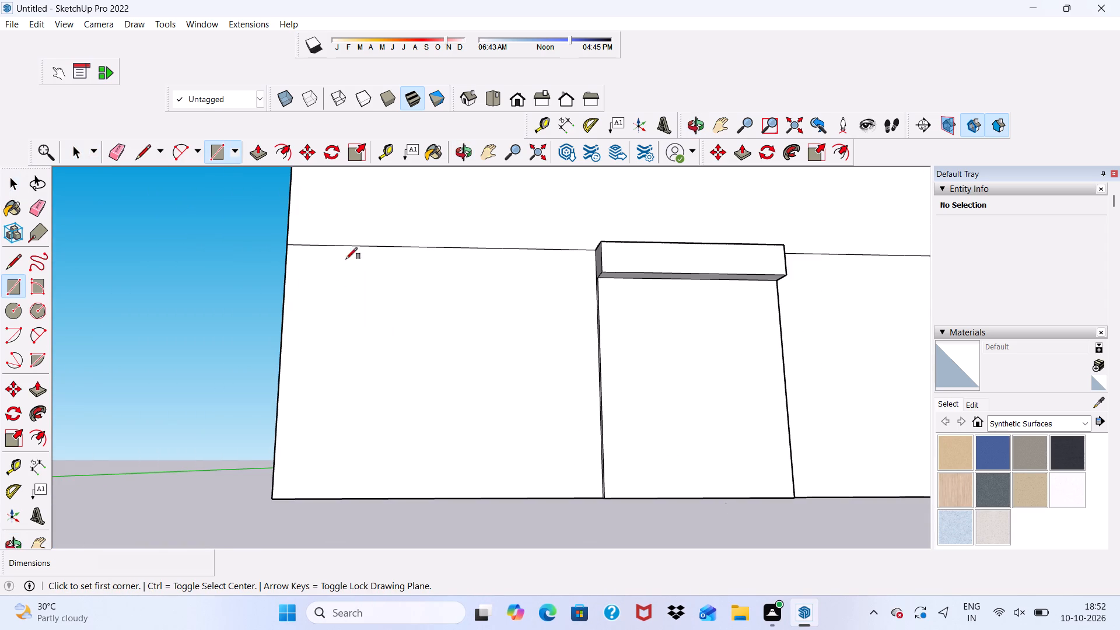
{"action": "scroll", "coordinate": [661, 530], "scroll_direction": "up", "scroll_amount": 10}
{"action": "left_click", "coordinate": [581, 495]}
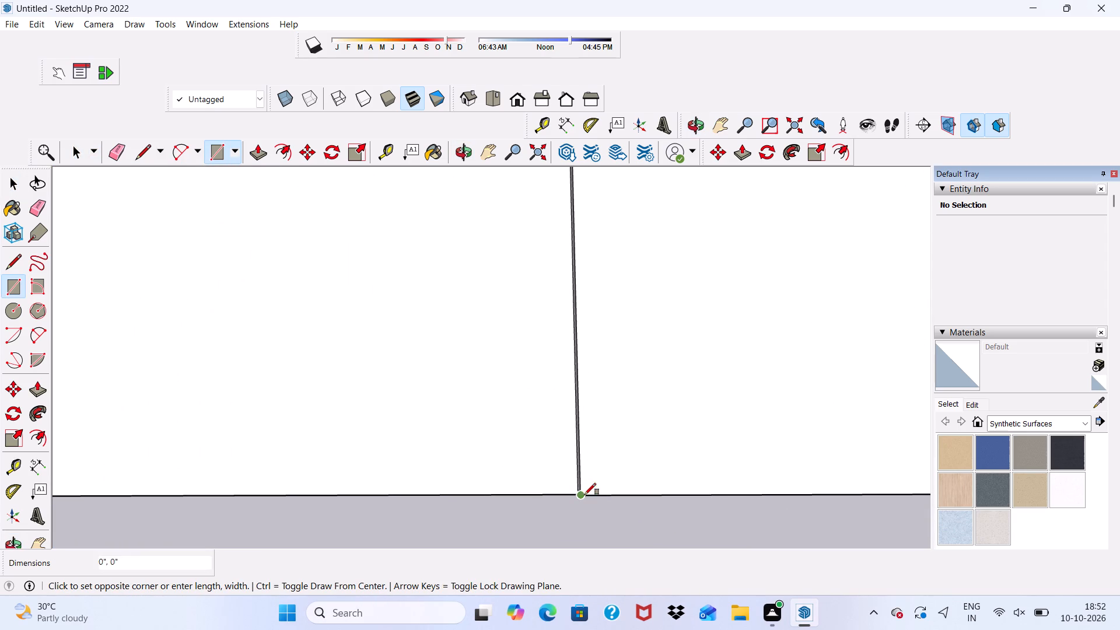
{"action": "scroll", "coordinate": [587, 446], "scroll_direction": "down", "scroll_amount": 5}
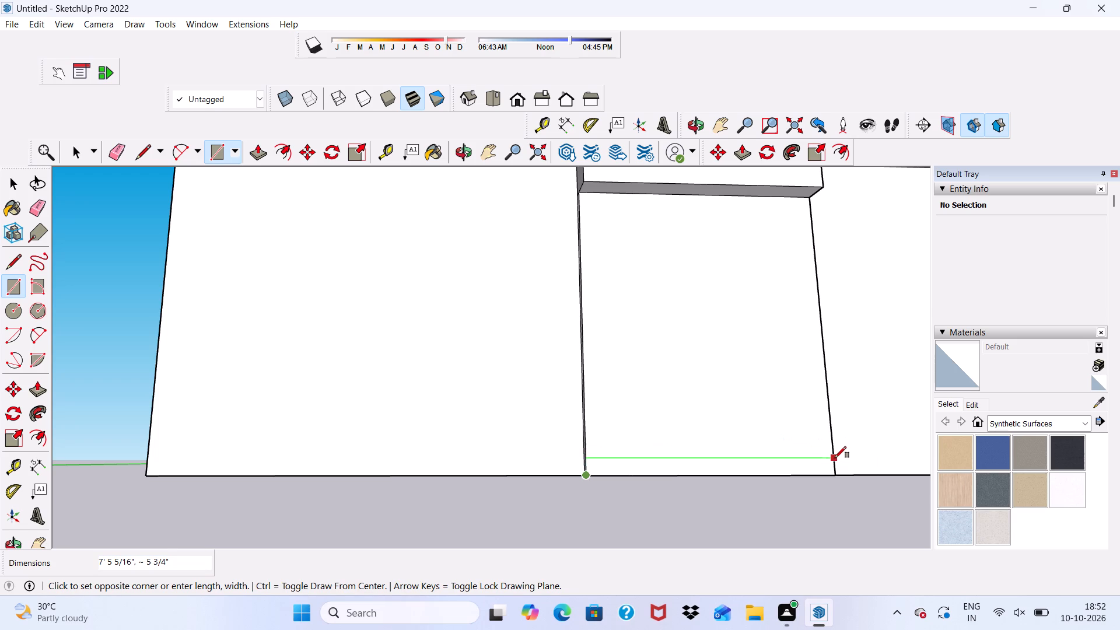
{"action": "left_click", "coordinate": [835, 458]}
{"action": "key", "text": "space"}
Push/Pull the strip at the foot of the door outward by 1' as a step.
{"action": "left_click", "coordinate": [724, 470]}
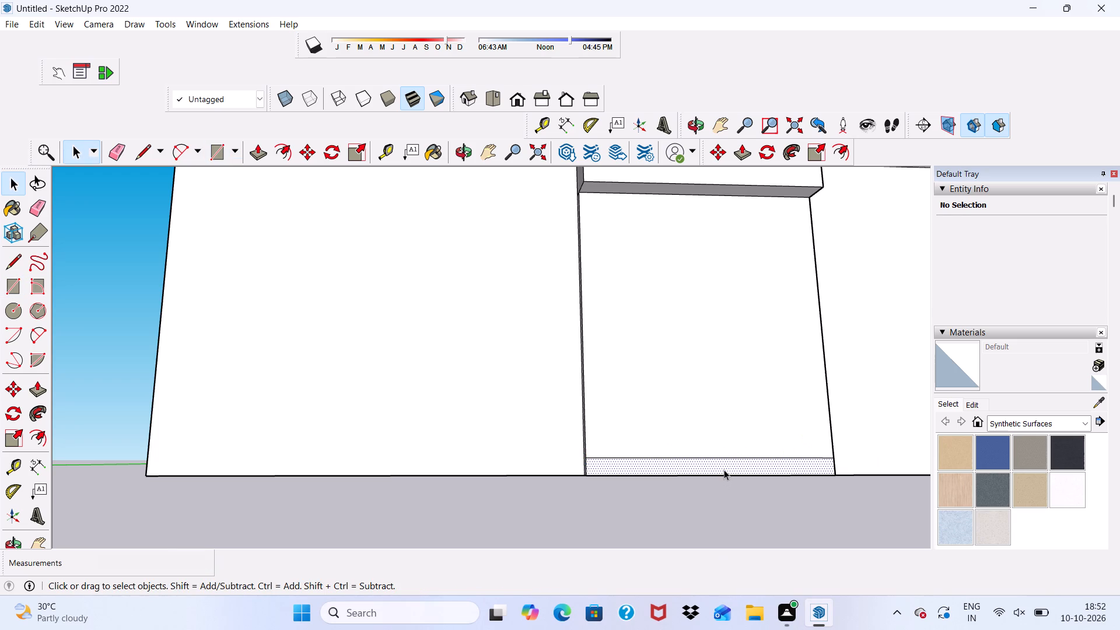
{"action": "left_click", "coordinate": [261, 153]}
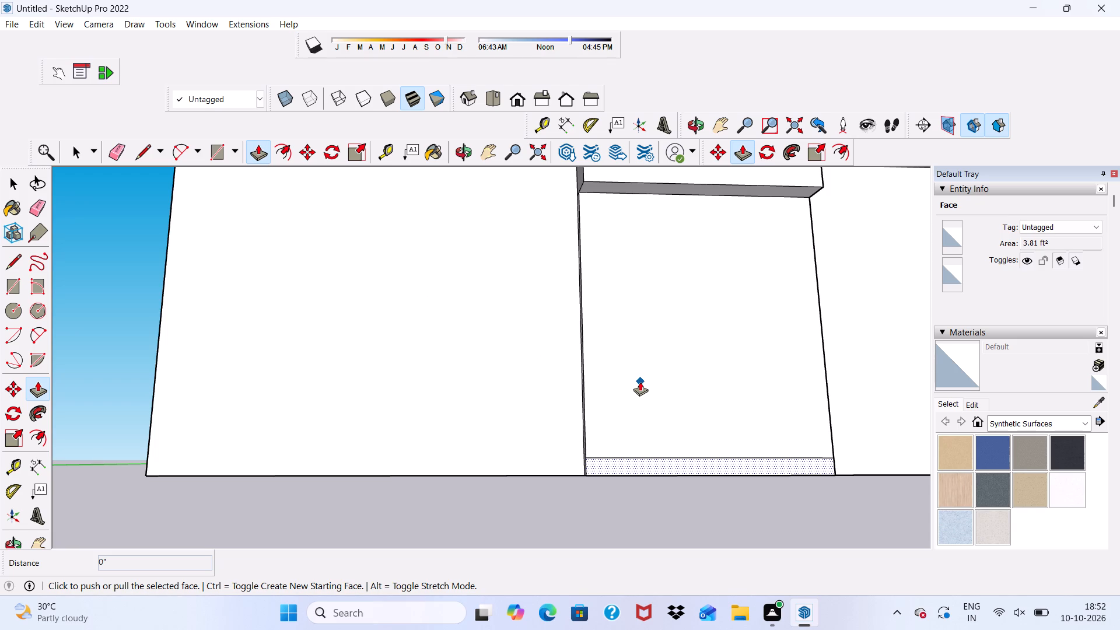
{"action": "scroll", "coordinate": [614, 445], "scroll_direction": "up", "scroll_amount": 1}
{"action": "left_click", "coordinate": [610, 466]}
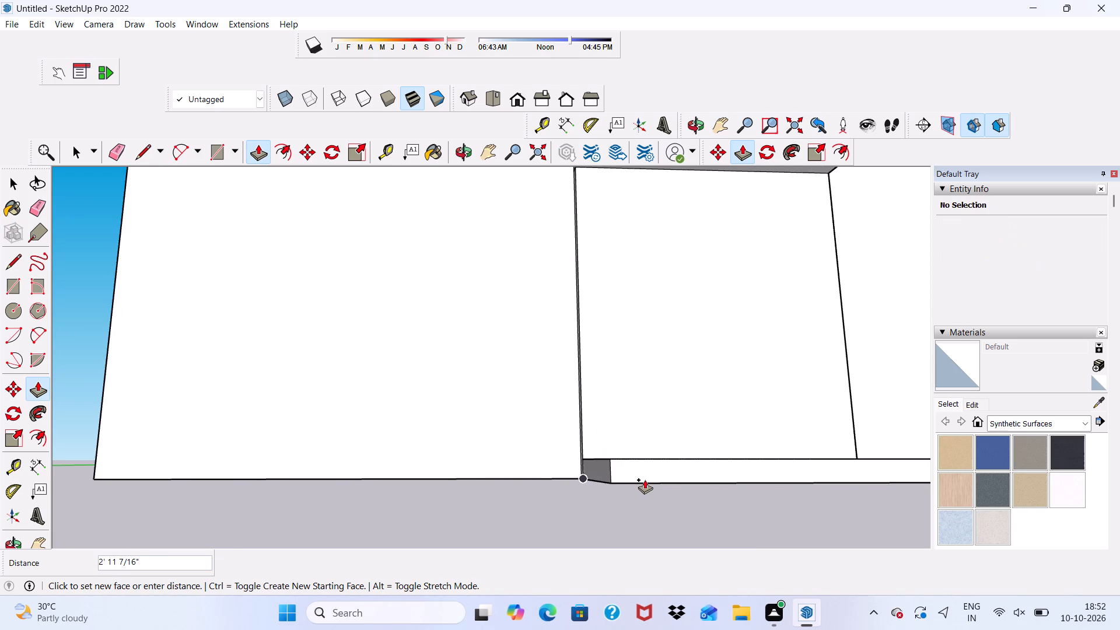
{"action": "type", "text": "1'"}
{"action": "key", "text": "Return"}
{"action": "key", "text": "space"}
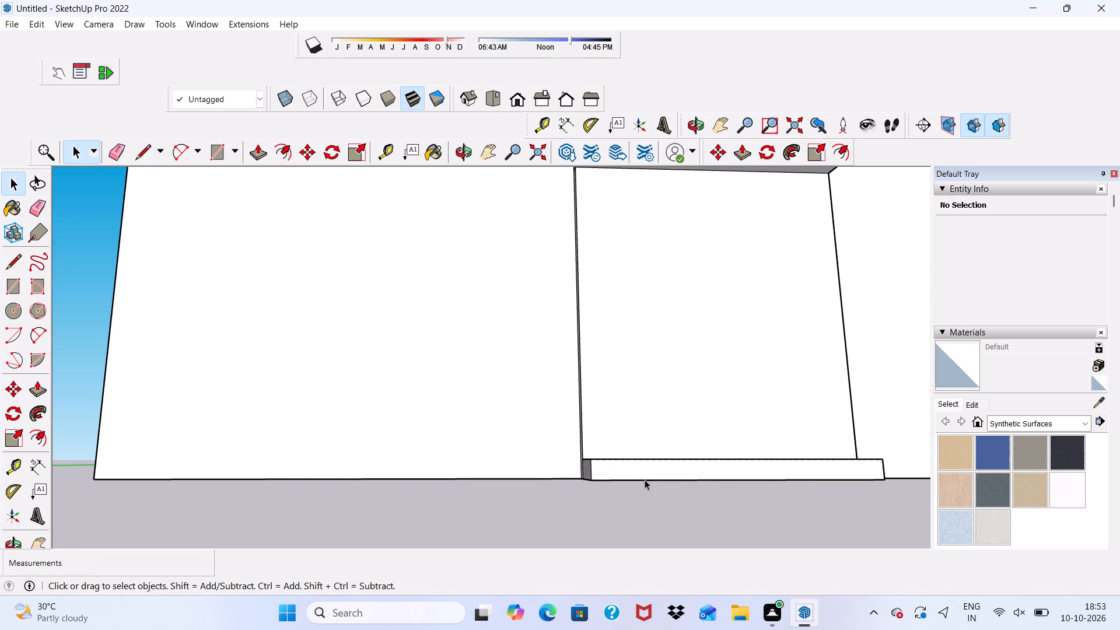
{"action": "scroll", "coordinate": [645, 478], "scroll_direction": "down", "scroll_amount": 7}
{"action": "middle_click_drag", "start_coordinate": [706, 447], "coordinate": [729, 450]}
{"action": "scroll", "coordinate": [723, 454], "scroll_direction": "up", "scroll_amount": 1}
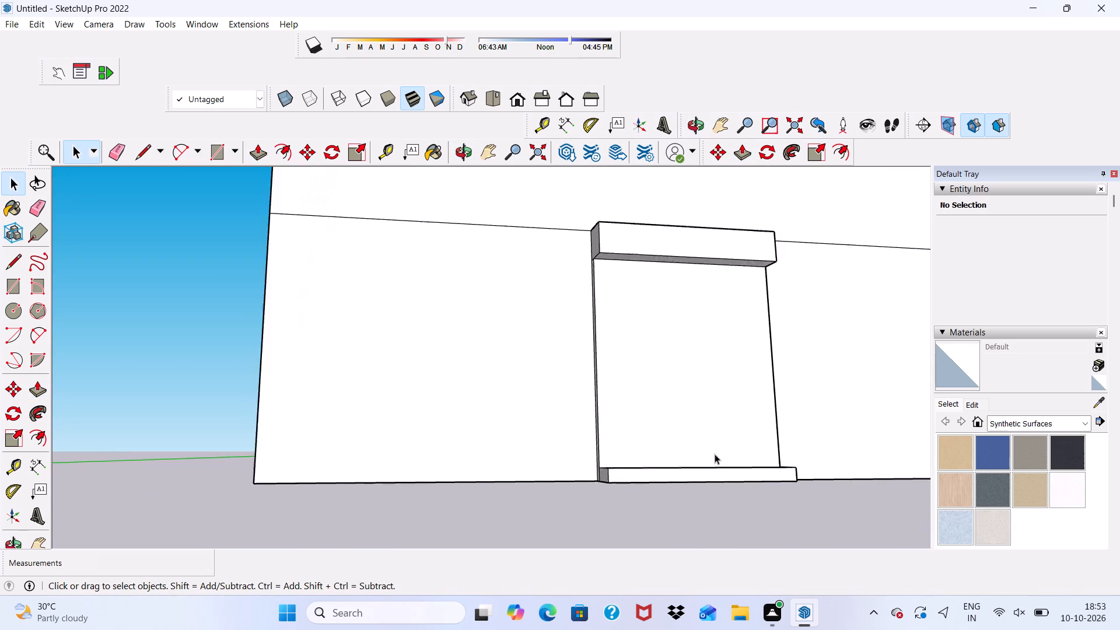
Draw a 3' by 7' upright door rectangle on the entrance panel, with its base on the step.
{"action": "scroll", "coordinate": [715, 454], "scroll_direction": "up", "scroll_amount": 3}
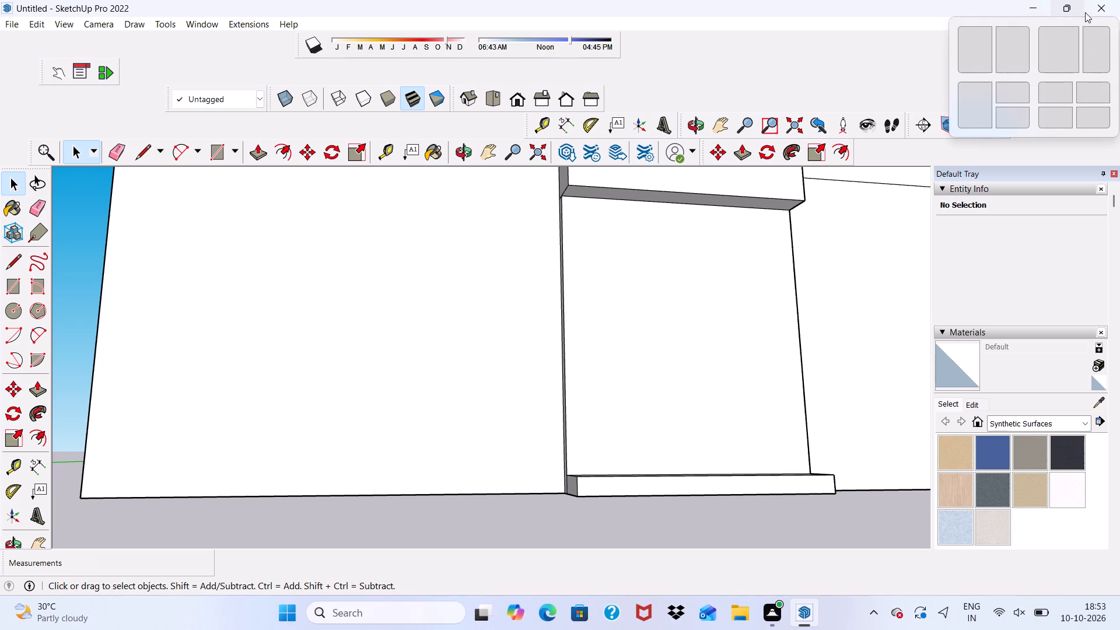
{"action": "scroll", "coordinate": [1088, 19], "scroll_direction": "down", "scroll_amount": 3}
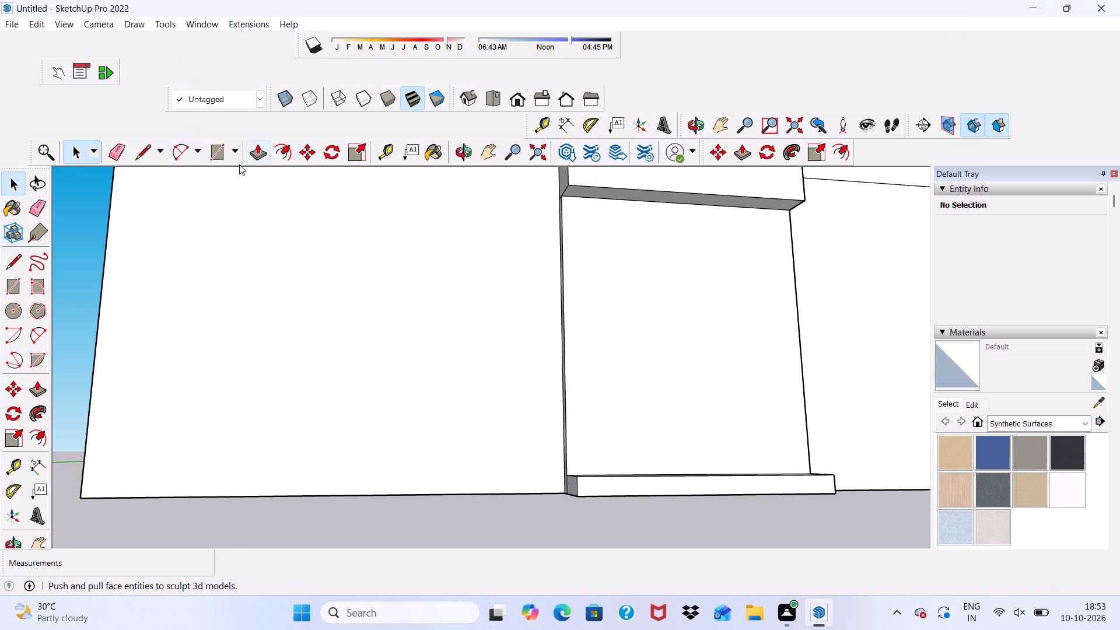
{"action": "left_click", "coordinate": [211, 152]}
{"action": "scroll", "coordinate": [719, 369], "scroll_direction": "down", "scroll_amount": 1}
{"action": "middle_click_drag", "start_coordinate": [718, 369], "coordinate": [612, 409]}
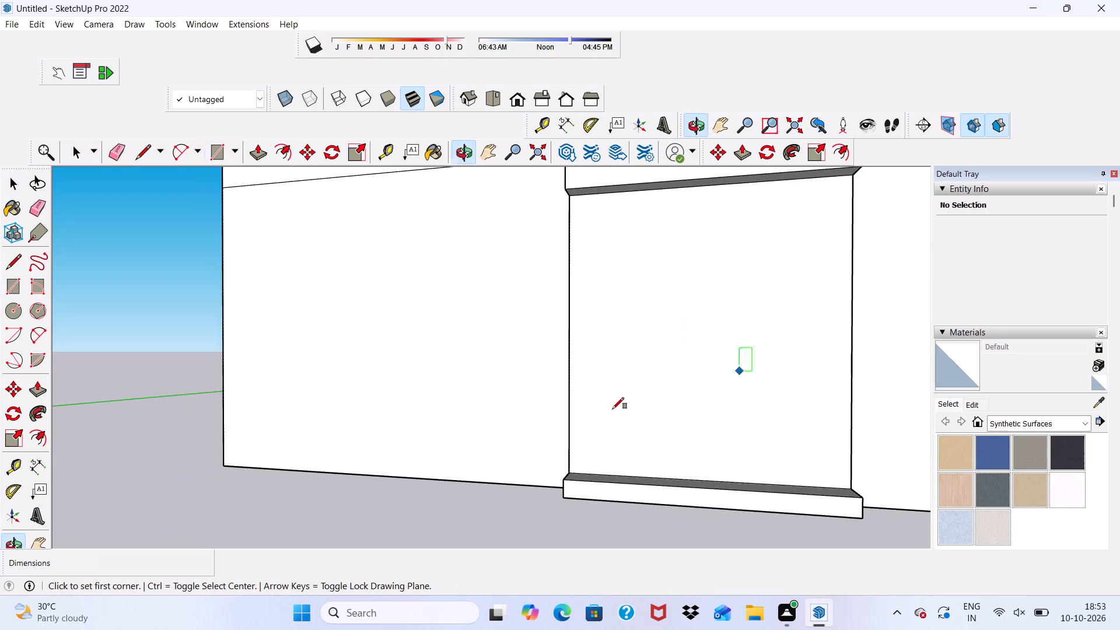
{"action": "scroll", "coordinate": [665, 459], "scroll_direction": "up", "scroll_amount": 4}
{"action": "left_click", "coordinate": [667, 485]}
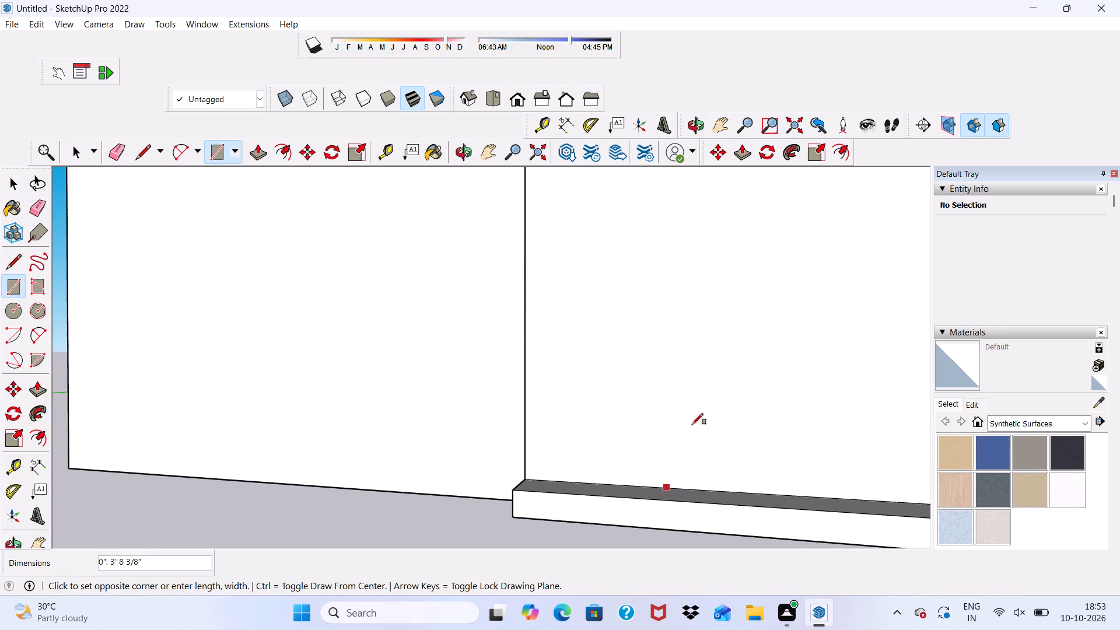
{"action": "scroll", "coordinate": [858, 194], "scroll_direction": "down", "scroll_amount": 4}
{"action": "type", "text": "3',7'"}
{"action": "key", "text": "Return"}
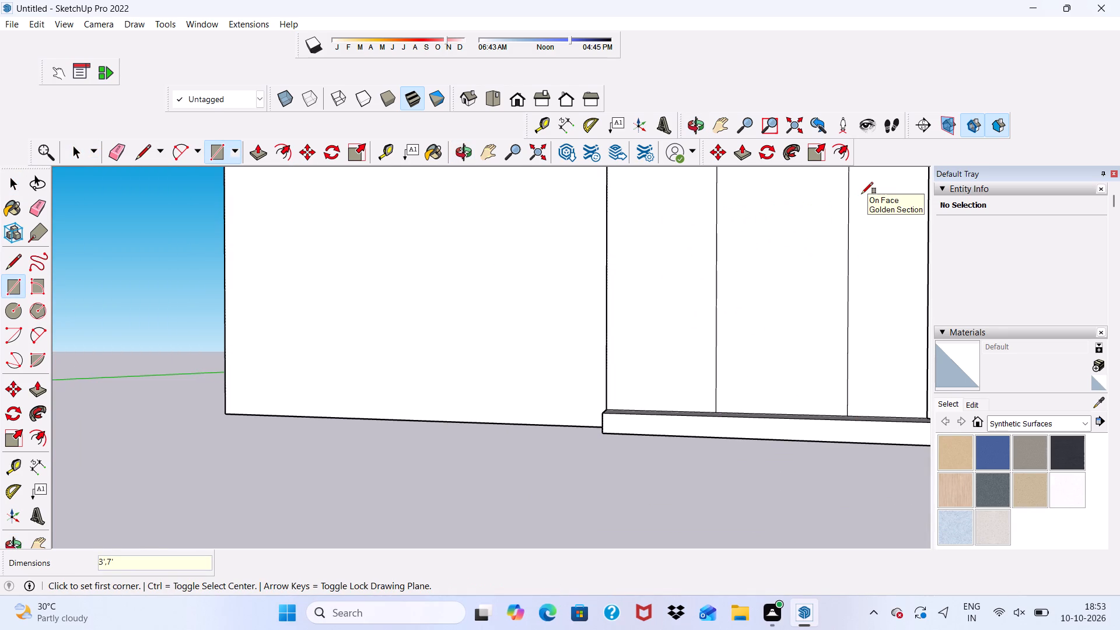
{"action": "scroll", "coordinate": [862, 194], "scroll_direction": "down", "scroll_amount": 13}
{"action": "middle_click_drag", "start_coordinate": [796, 202], "coordinate": [801, 204]}
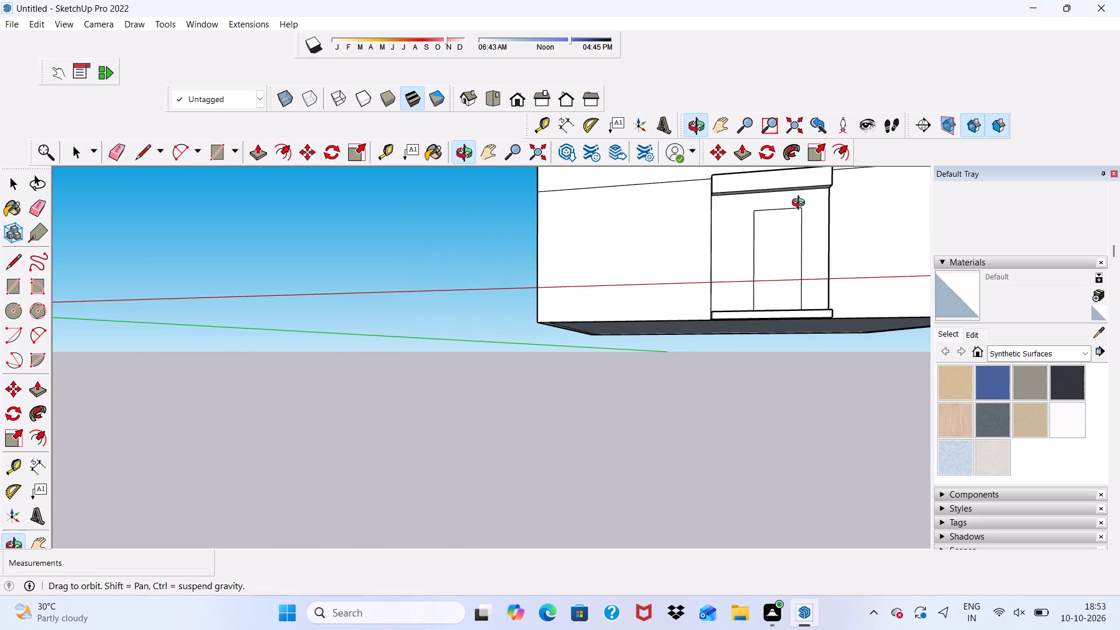
{"action": "middle_click_drag", "start_coordinate": [801, 204], "coordinate": [862, 254]}
{"action": "key", "text": "space"}
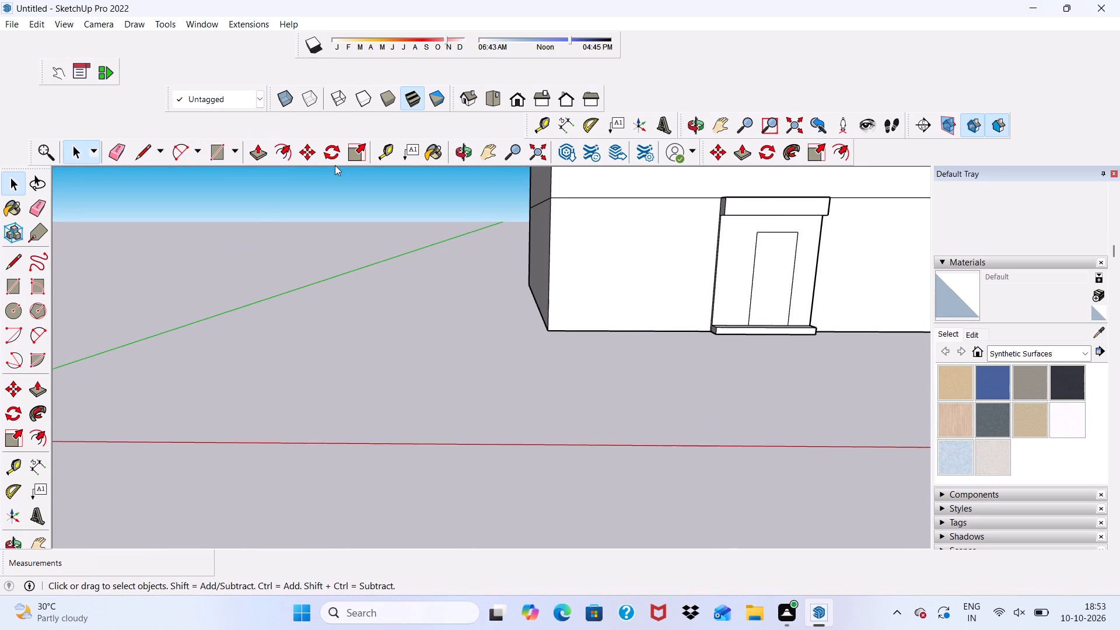
Offset the door rectangle's outline outward by 3" to form a frame border.
{"action": "left_click", "coordinate": [281, 153]}
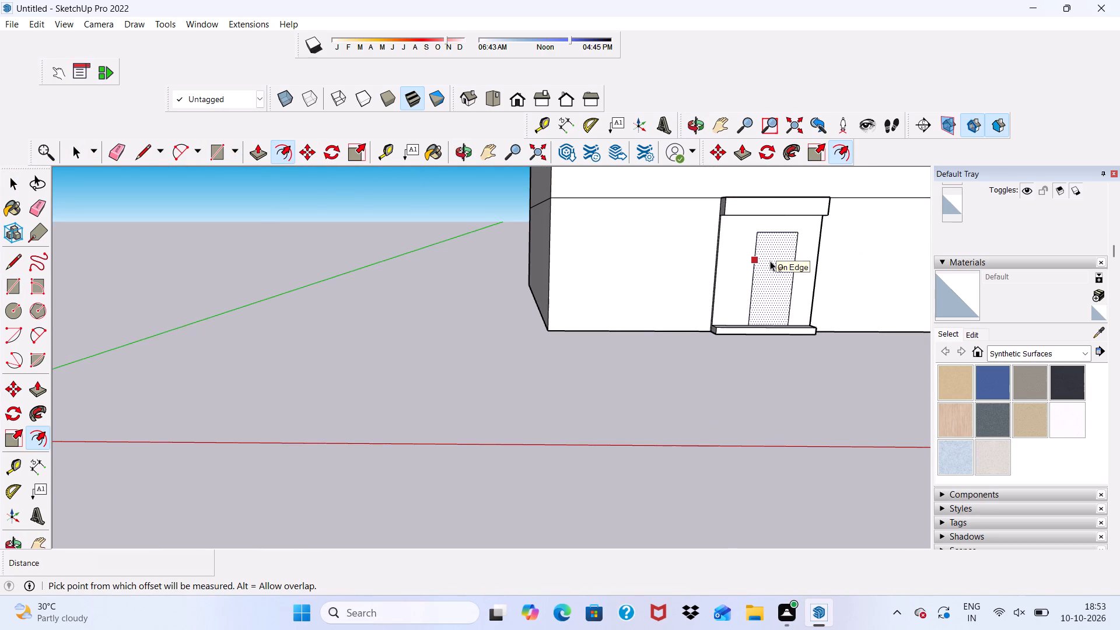
{"action": "left_click", "coordinate": [770, 261]}
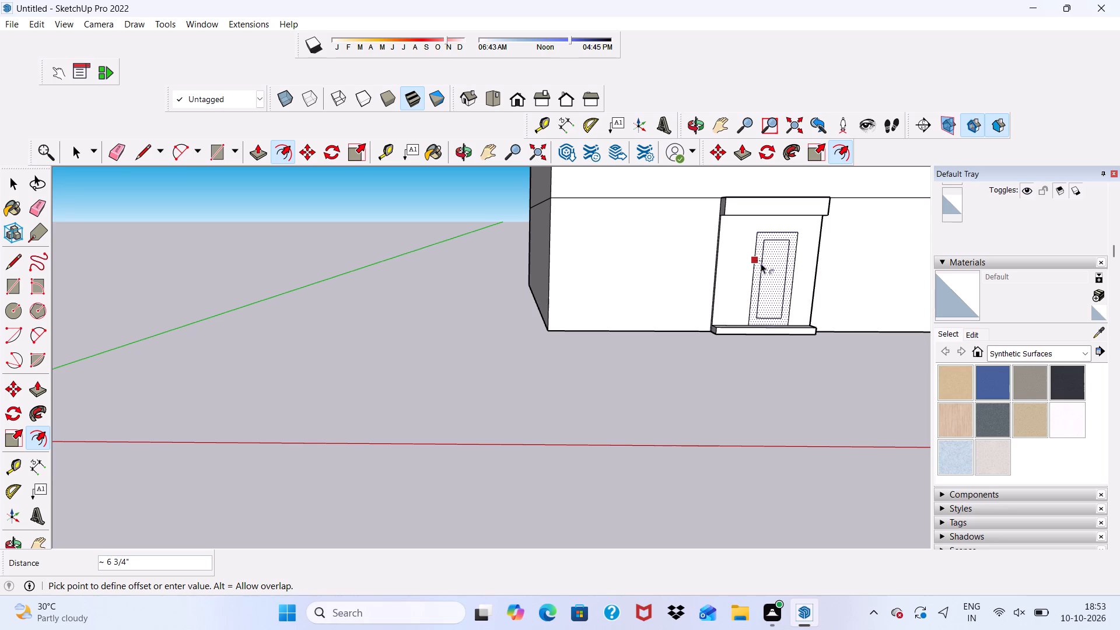
{"action": "key", "text": "3"}
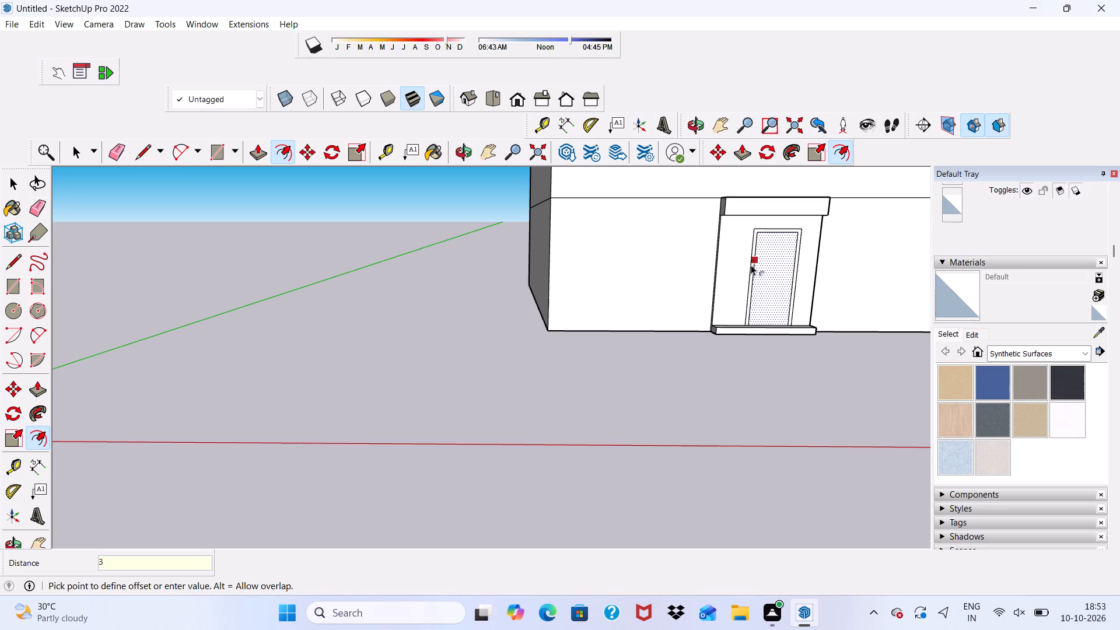
{"action": "key", "text": "shift+quotedbl"}
{"action": "key", "text": "Return"}
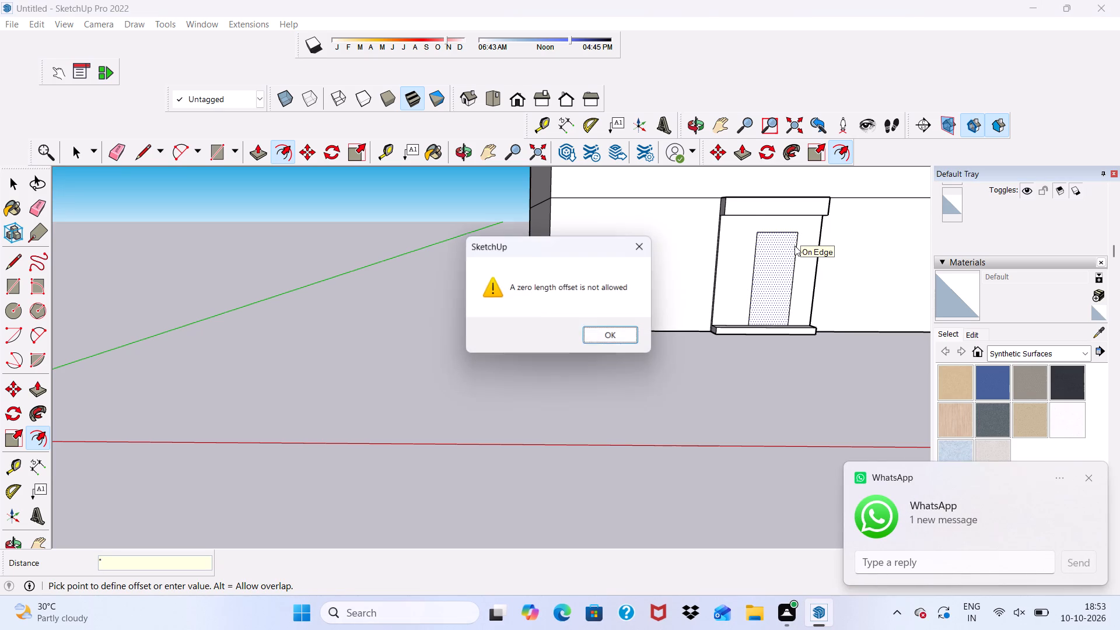
{"action": "left_click_drag", "start_coordinate": [771, 222], "coordinate": [701, 233]}
{"action": "left_click", "coordinate": [633, 246]}
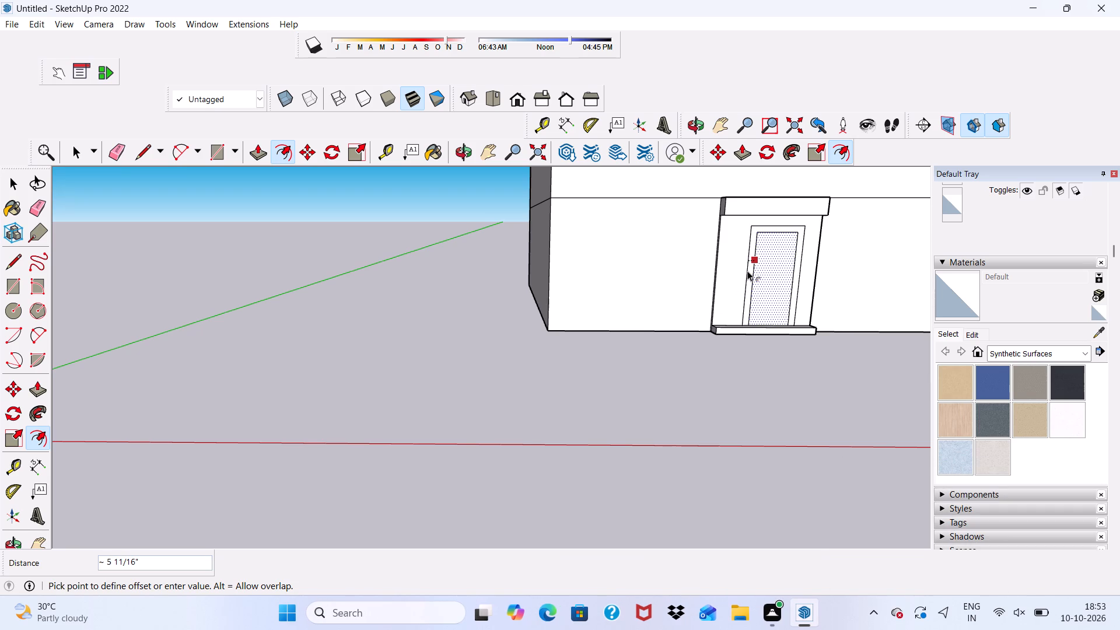
{"action": "key", "text": "3"}
{"action": "key", "text": "shift+quotedbl"}
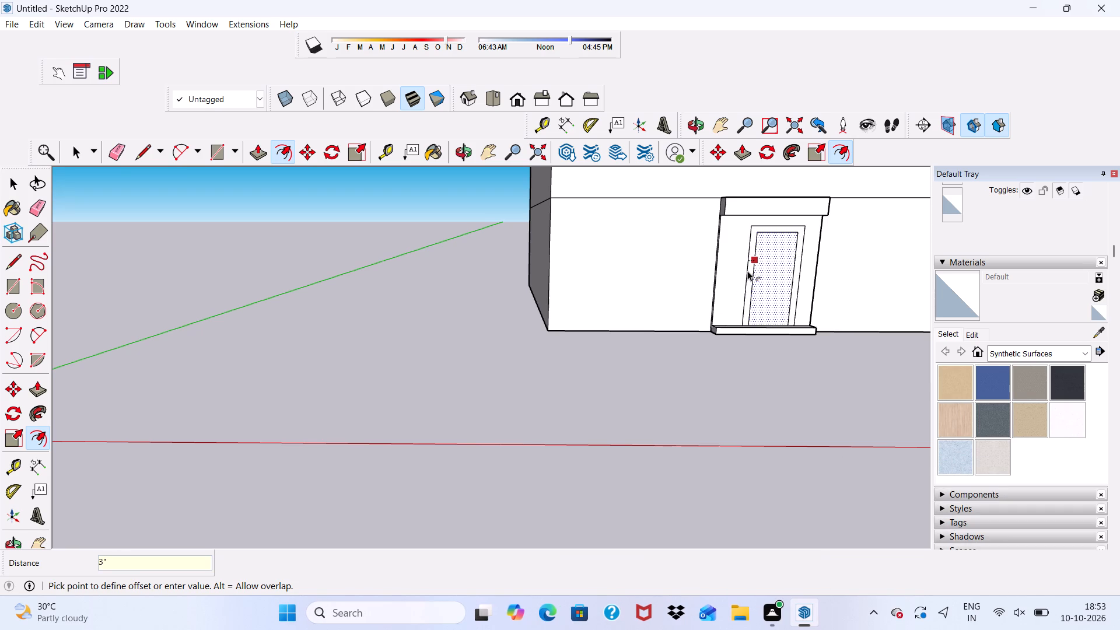
{"action": "key", "text": "Return"}
{"action": "key", "text": "space"}
Examine the door outline, its frame border, the canopy and the step from the front and from both sides.
{"action": "scroll", "coordinate": [586, 176], "scroll_direction": "down", "scroll_amount": 7}
{"action": "scroll", "coordinate": [680, 259], "scroll_direction": "up", "scroll_amount": 2}
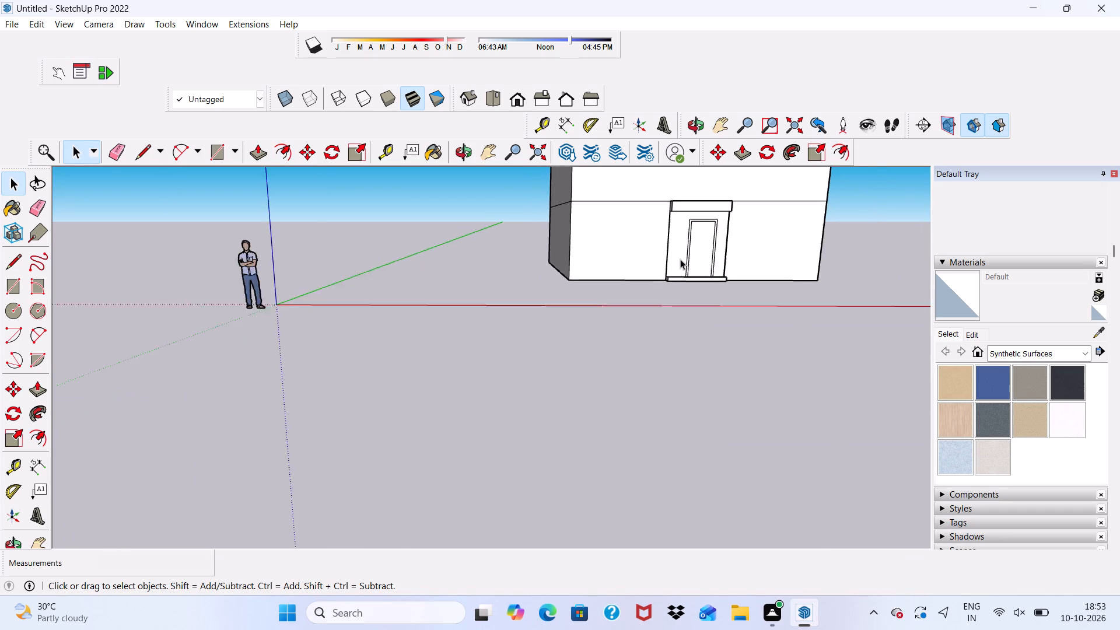
{"action": "scroll", "coordinate": [680, 259], "scroll_direction": "up", "scroll_amount": 4}
{"action": "middle_click_drag", "start_coordinate": [709, 282], "coordinate": [575, 308]}
{"action": "scroll", "coordinate": [772, 195], "scroll_direction": "up", "scroll_amount": 9}
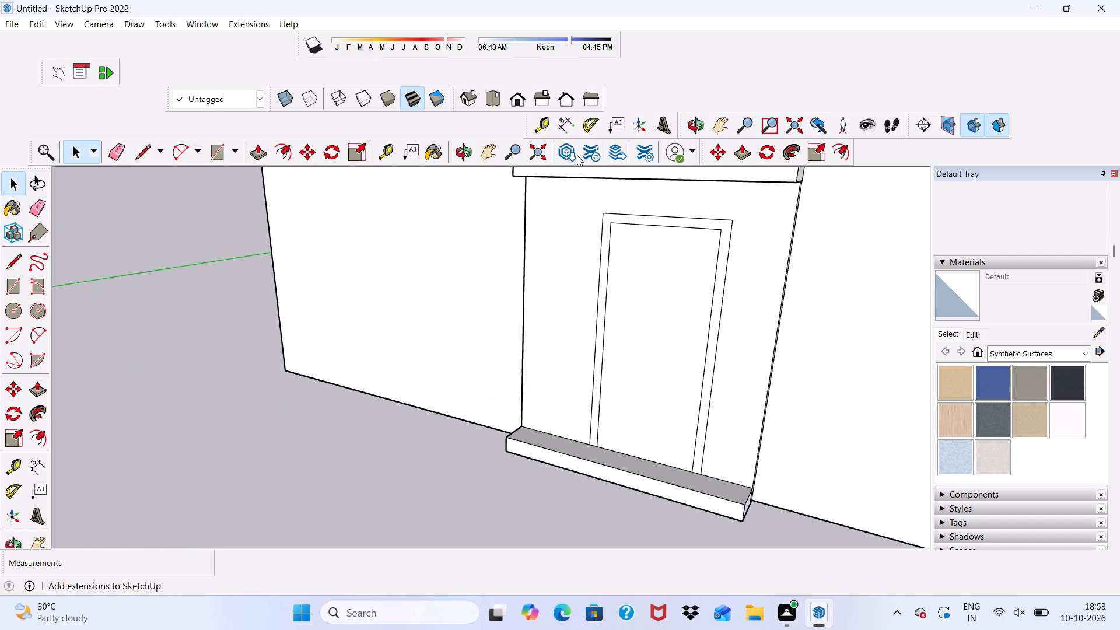
{"action": "scroll", "coordinate": [332, 139], "scroll_direction": "up", "scroll_amount": 3}
{"action": "scroll", "coordinate": [264, 144], "scroll_direction": "up", "scroll_amount": 1}
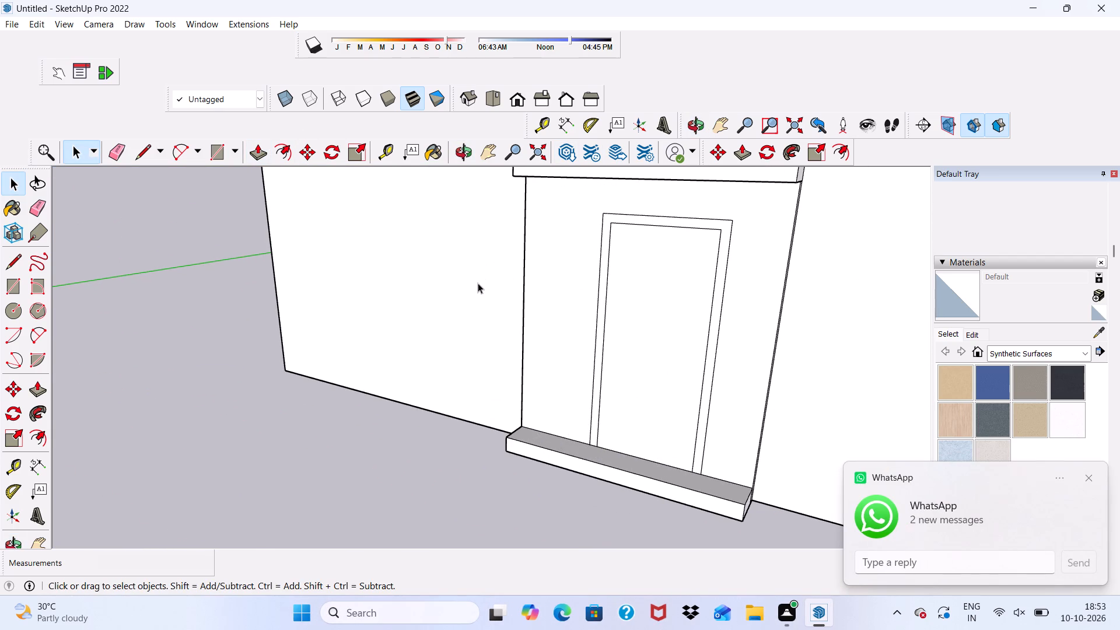
{"action": "scroll", "coordinate": [558, 302], "scroll_direction": "down", "scroll_amount": 3}
{"action": "middle_click_drag", "start_coordinate": [587, 309], "coordinate": [713, 239]}
{"action": "scroll", "coordinate": [590, 276], "scroll_direction": "up", "scroll_amount": 4}
{"action": "scroll", "coordinate": [590, 256], "scroll_direction": "down", "scroll_amount": 5}
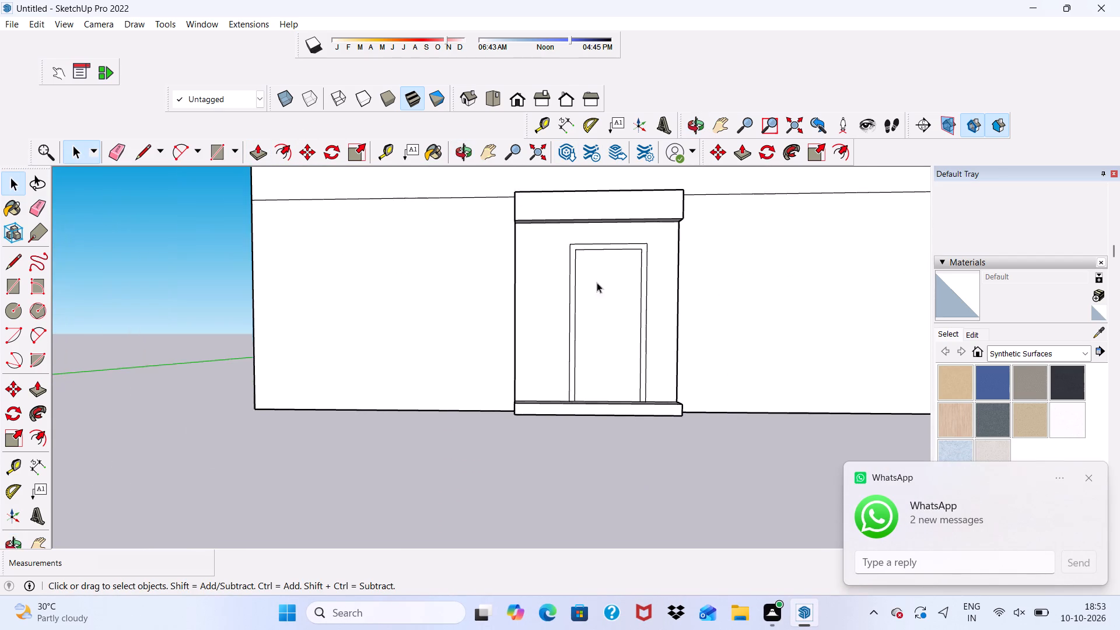
{"action": "middle_click_drag", "start_coordinate": [575, 305], "coordinate": [513, 298]}
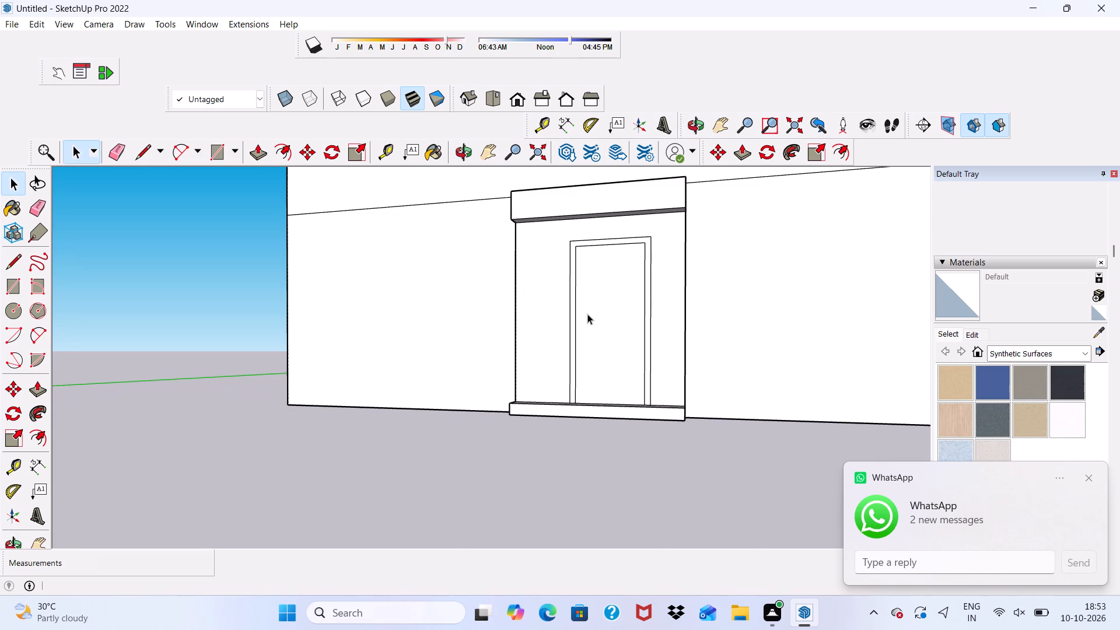
{"action": "scroll", "coordinate": [593, 325], "scroll_direction": "up", "scroll_amount": 1}
{"action": "middle_click_drag", "start_coordinate": [593, 325], "coordinate": [496, 330]}
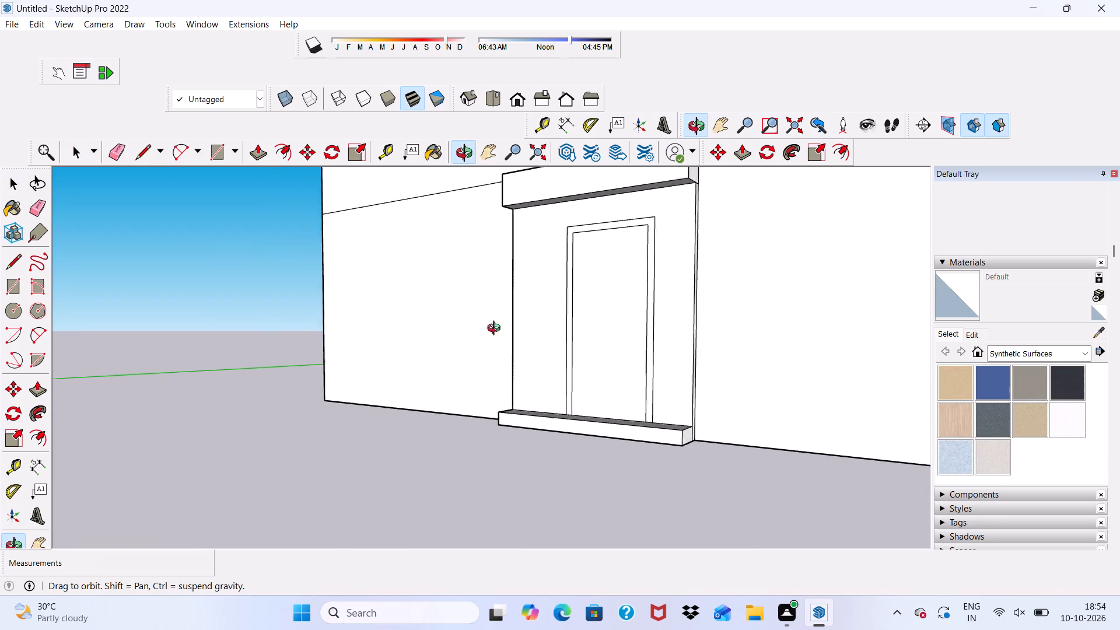
{"action": "middle_click_drag", "start_coordinate": [496, 330], "coordinate": [485, 360]}
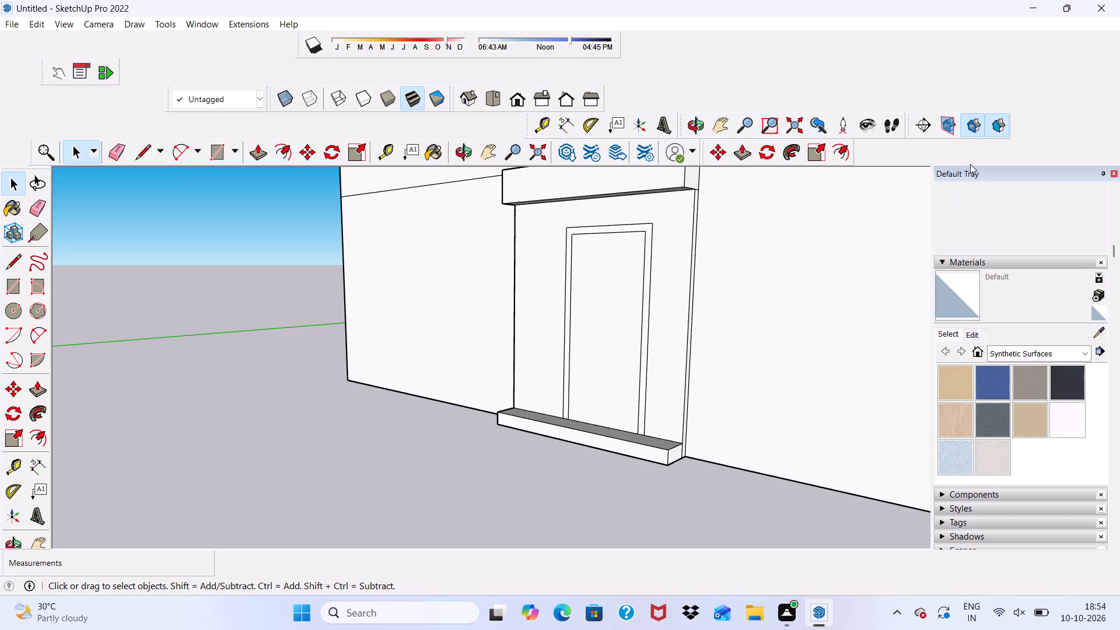
{"action": "middle_click_drag", "start_coordinate": [558, 240], "coordinate": [691, 246]}
{"action": "scroll", "coordinate": [643, 256], "scroll_direction": "up", "scroll_amount": 3}
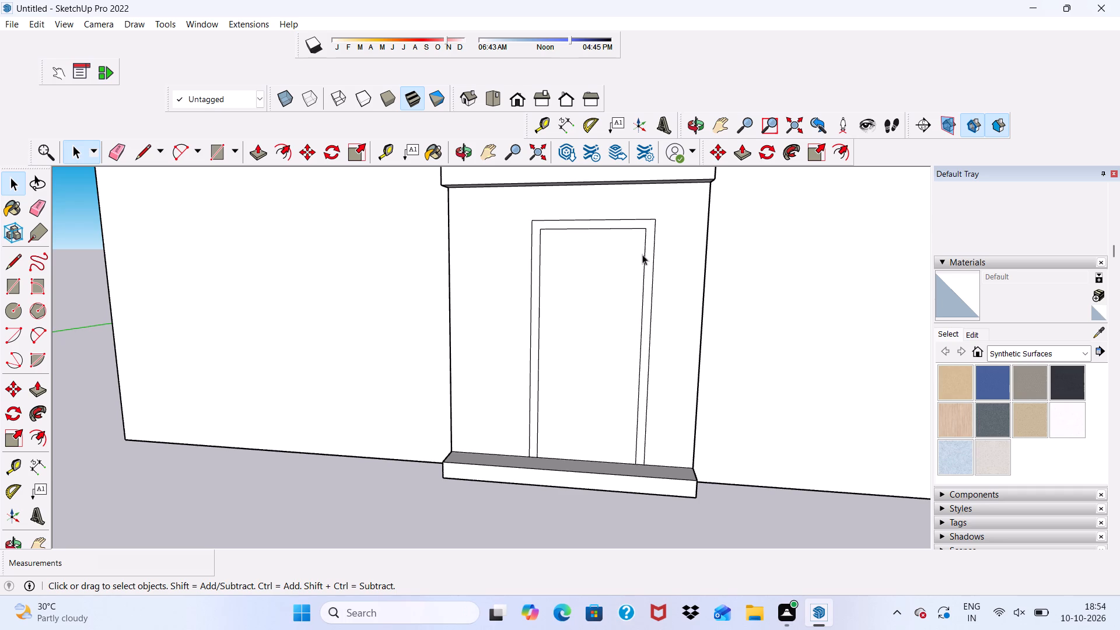
{"action": "scroll", "coordinate": [530, 268], "scroll_direction": "up", "scroll_amount": 2}
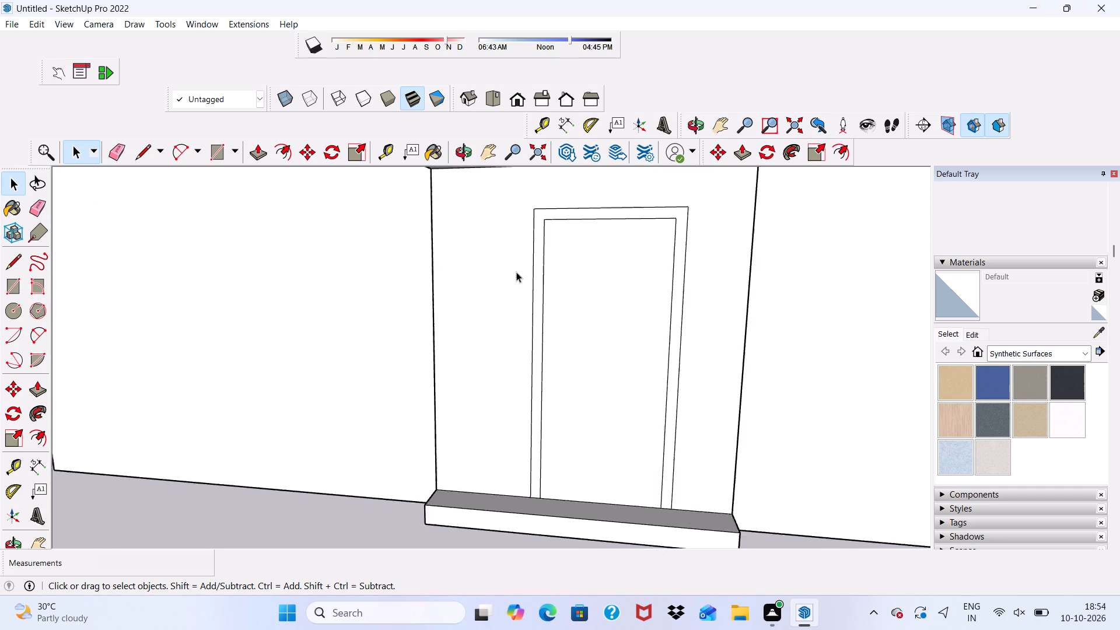
{"action": "scroll", "coordinate": [516, 272], "scroll_direction": "up", "scroll_amount": 2}
{"action": "scroll", "coordinate": [501, 287], "scroll_direction": "down", "scroll_amount": 7}
{"action": "middle_click_drag", "start_coordinate": [474, 272], "coordinate": [510, 243]}
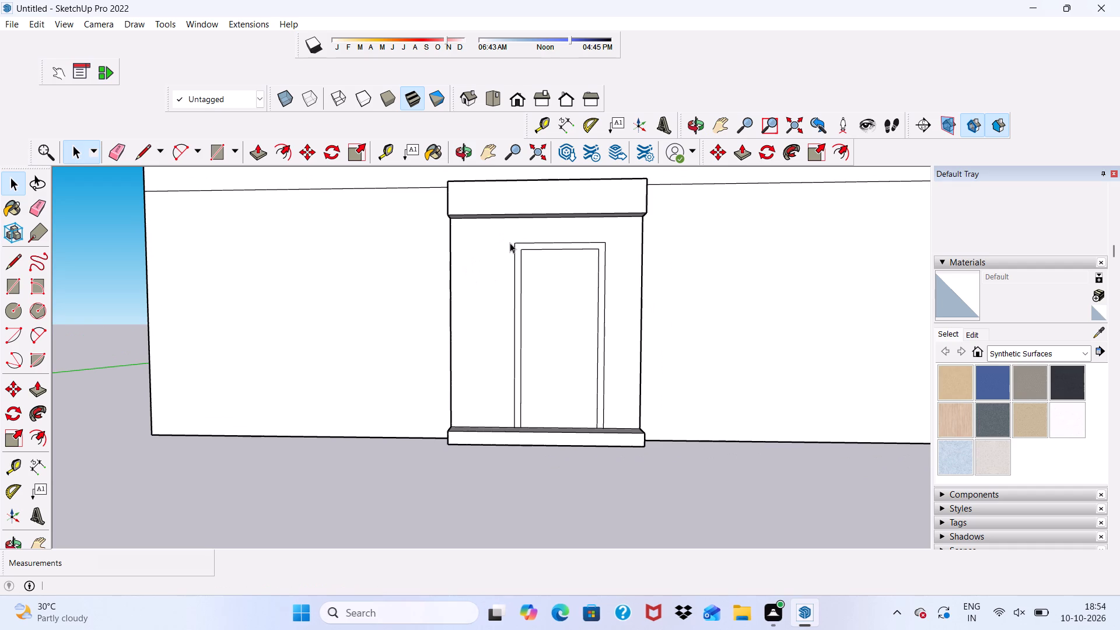
{"action": "scroll", "coordinate": [498, 244], "scroll_direction": "down", "scroll_amount": 3}
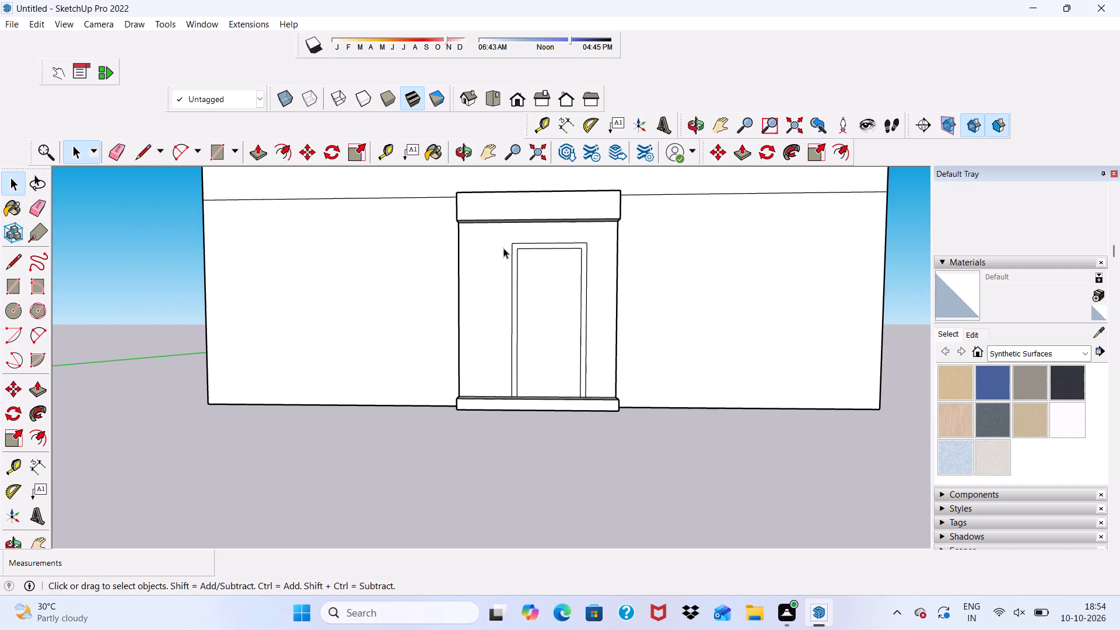
Push/Pull the frame border around the door outward by 3".
{"action": "scroll", "coordinate": [582, 300], "scroll_direction": "up", "scroll_amount": 9}
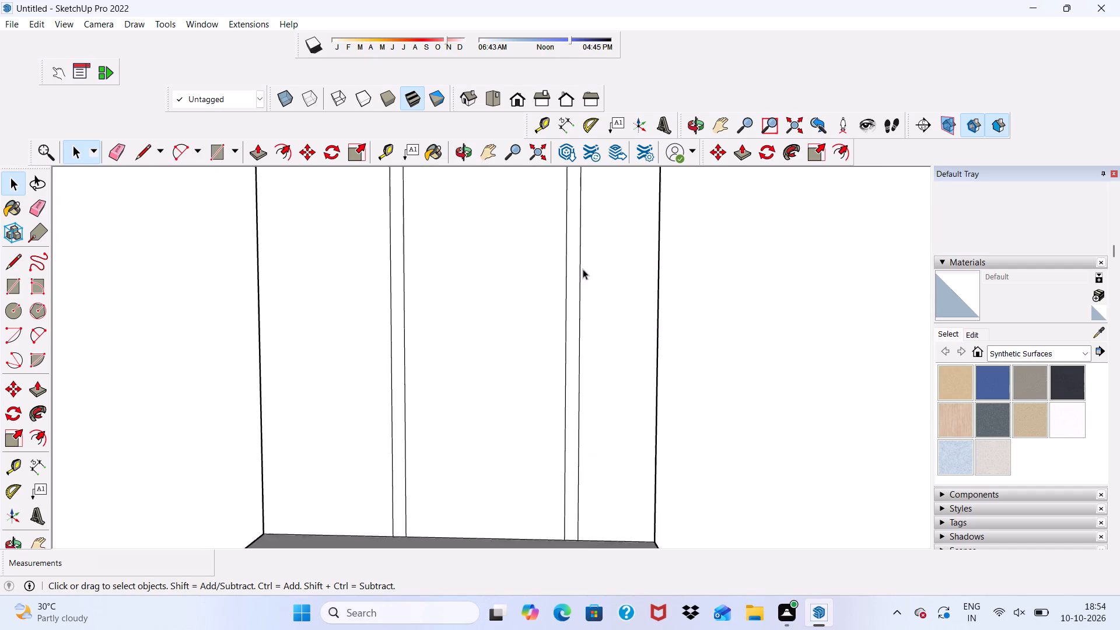
{"action": "scroll", "coordinate": [583, 269], "scroll_direction": "up", "scroll_amount": 2}
{"action": "left_click", "coordinate": [573, 271]}
{"action": "scroll", "coordinate": [579, 289], "scroll_direction": "down", "scroll_amount": 8}
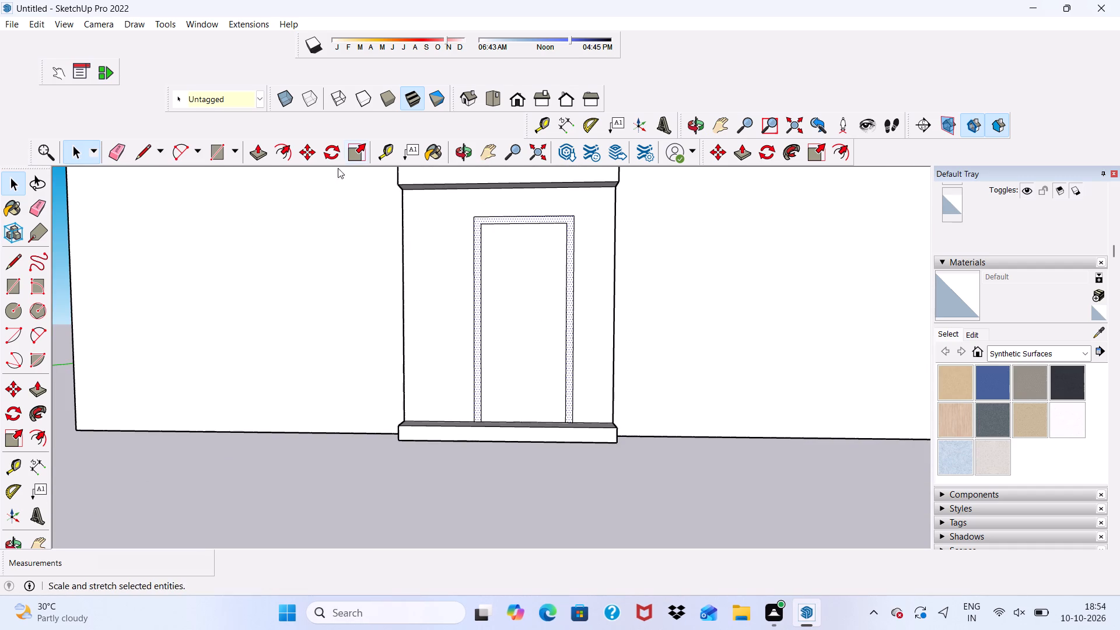
{"action": "left_click", "coordinate": [253, 153]}
{"action": "scroll", "coordinate": [528, 257], "scroll_direction": "up", "scroll_amount": 5}
{"action": "left_click", "coordinate": [460, 233]}
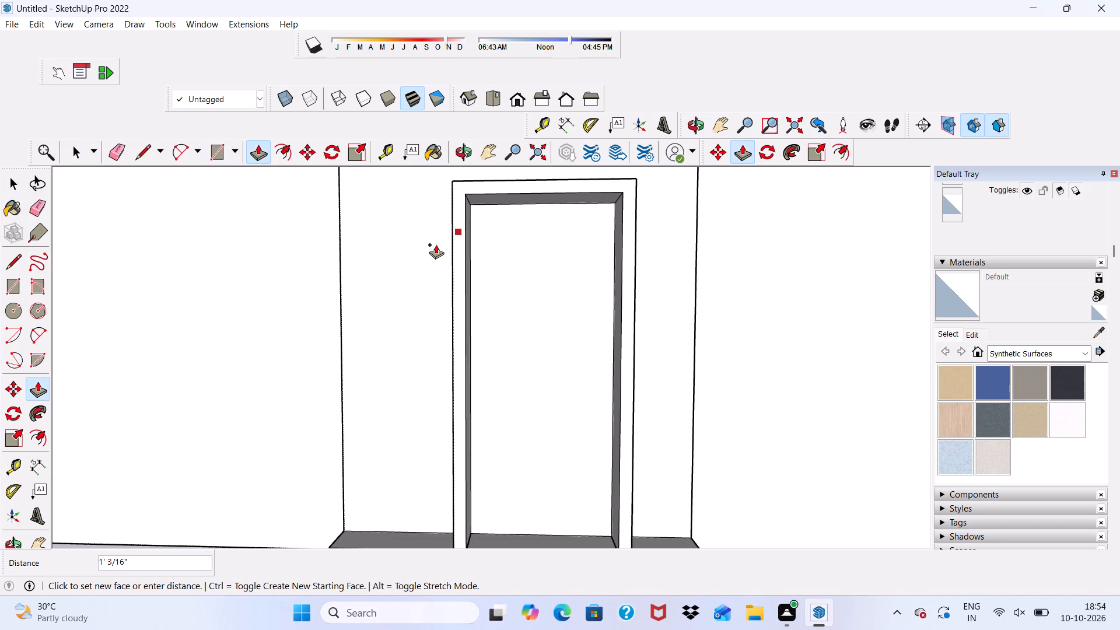
{"action": "key", "text": "3"}
{"action": "key", "text": "shift+quotedbl"}
{"action": "key", "text": "Return"}
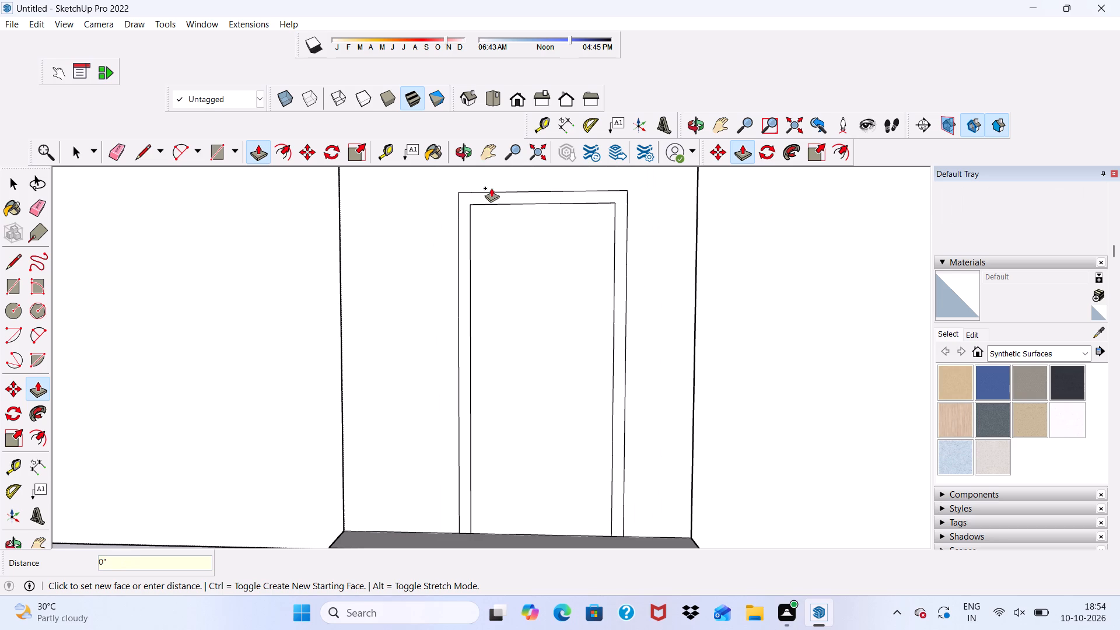
{"action": "scroll", "coordinate": [447, 340], "scroll_direction": "up", "scroll_amount": 6}
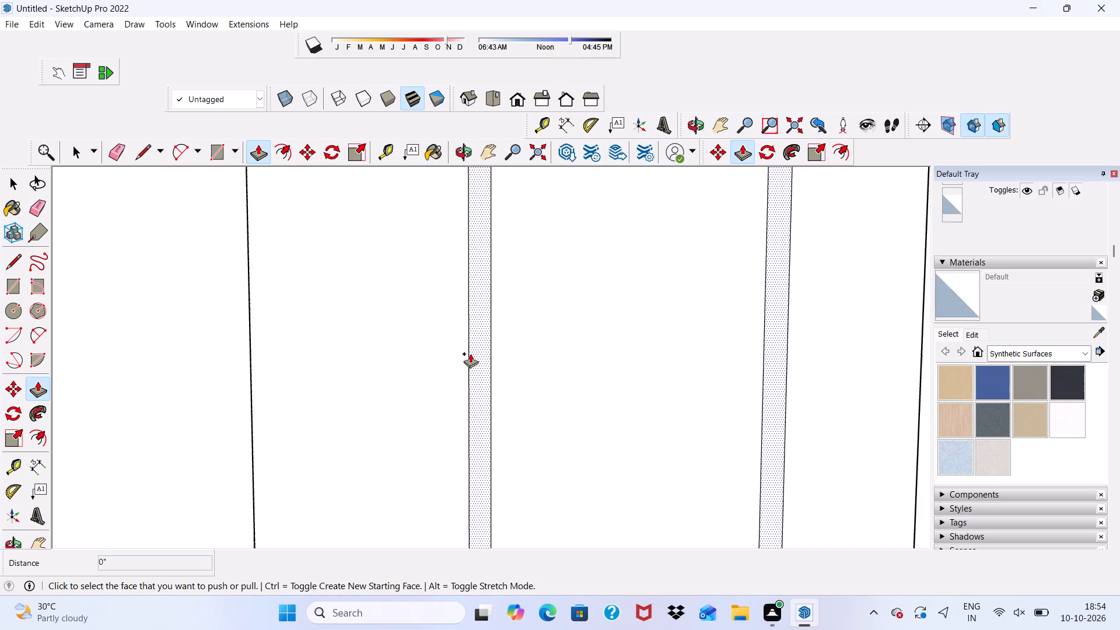
{"action": "left_click", "coordinate": [475, 353]}
{"action": "key", "text": "3"}
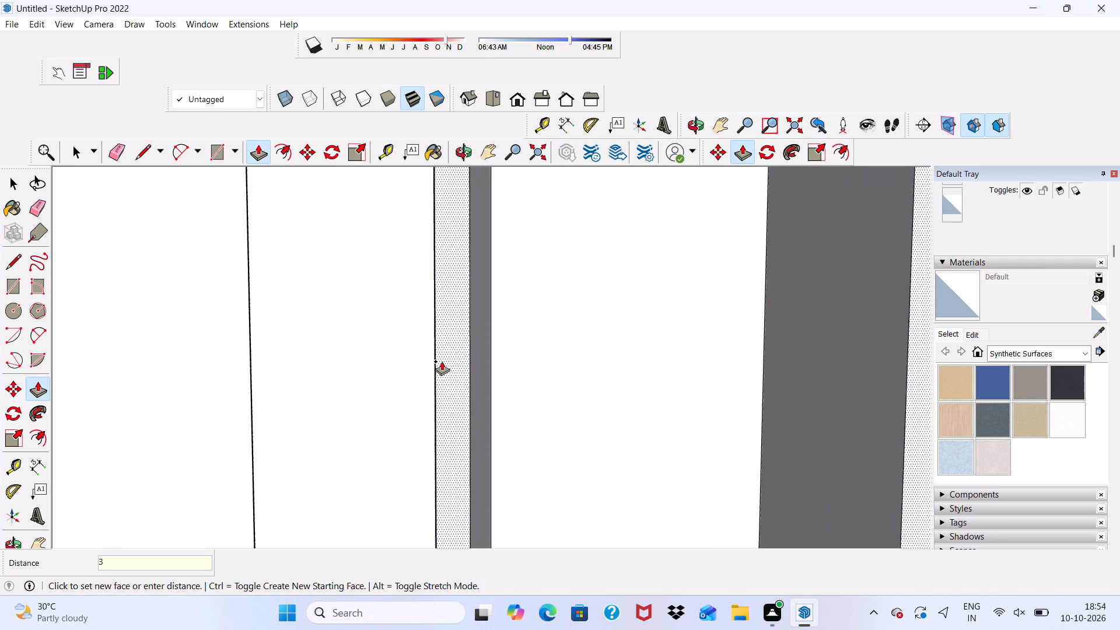
{"action": "key", "text": "shift+quotedbl"}
{"action": "key", "text": "Return"}
{"action": "key", "text": "space"}
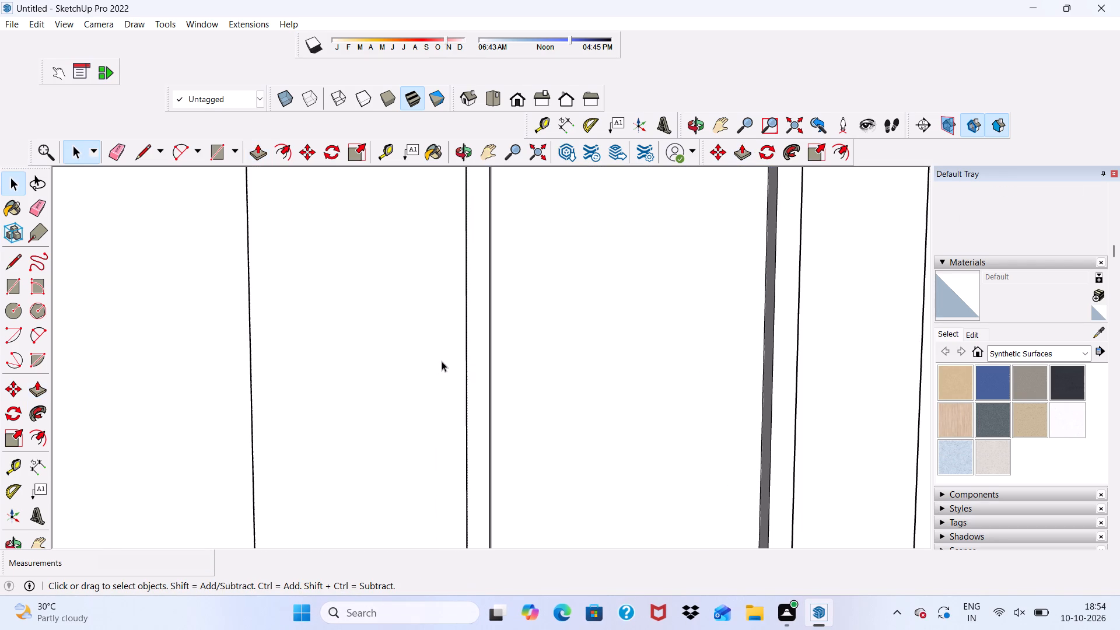
Draw a narrow upright rectangle about 6' 2" by 5" on the door panel, near the side of the frame.
{"action": "scroll", "coordinate": [421, 393], "scroll_direction": "down", "scroll_amount": 6}
{"action": "scroll", "coordinate": [594, 366], "scroll_direction": "down", "scroll_amount": 2}
{"action": "middle_click_drag", "start_coordinate": [597, 368], "coordinate": [608, 369]}
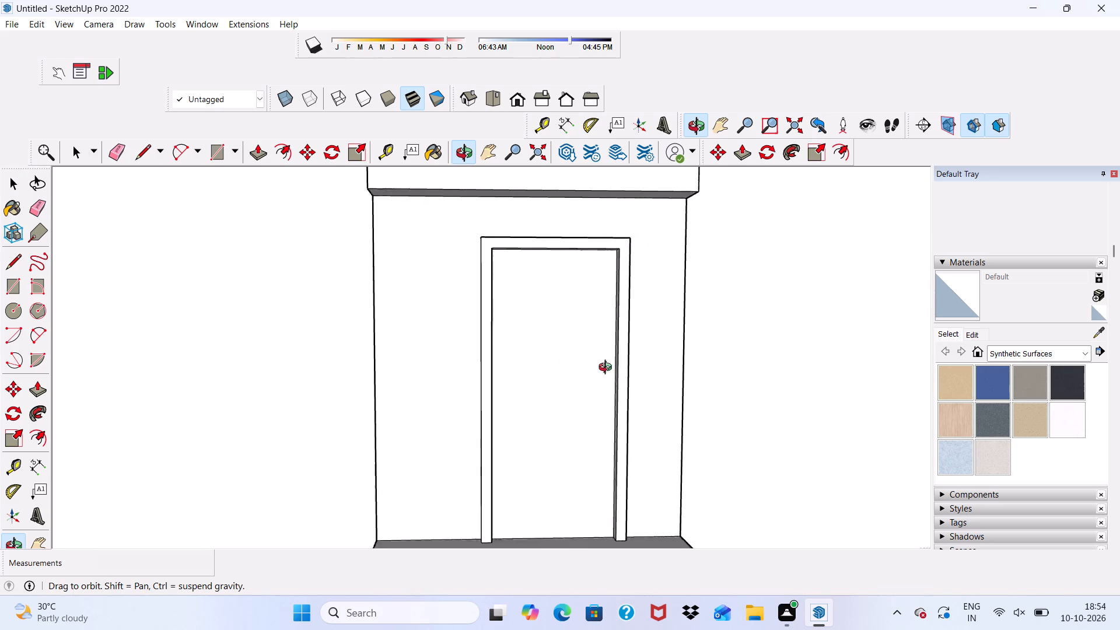
{"action": "middle_click_drag", "start_coordinate": [608, 369], "coordinate": [541, 360]}
{"action": "scroll", "coordinate": [297, 174], "scroll_direction": "up", "scroll_amount": 1}
{"action": "left_click", "coordinate": [215, 154]}
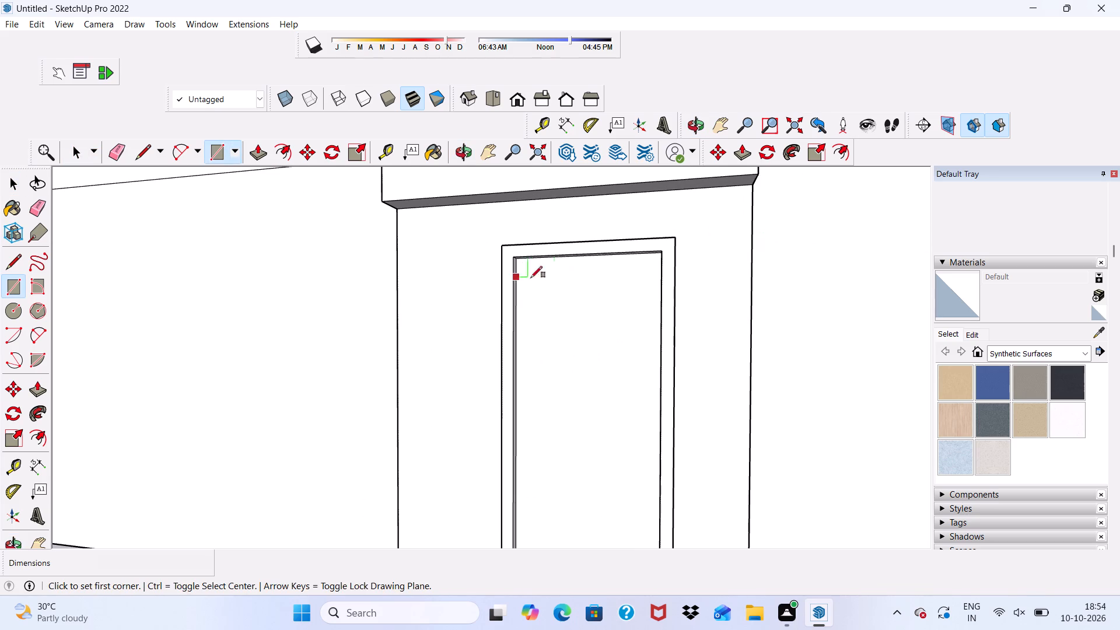
{"action": "middle_click_drag", "start_coordinate": [555, 279], "coordinate": [667, 253]}
{"action": "scroll", "coordinate": [632, 327], "scroll_direction": "up", "scroll_amount": 1}
{"action": "scroll", "coordinate": [615, 279], "scroll_direction": "down", "scroll_amount": 5}
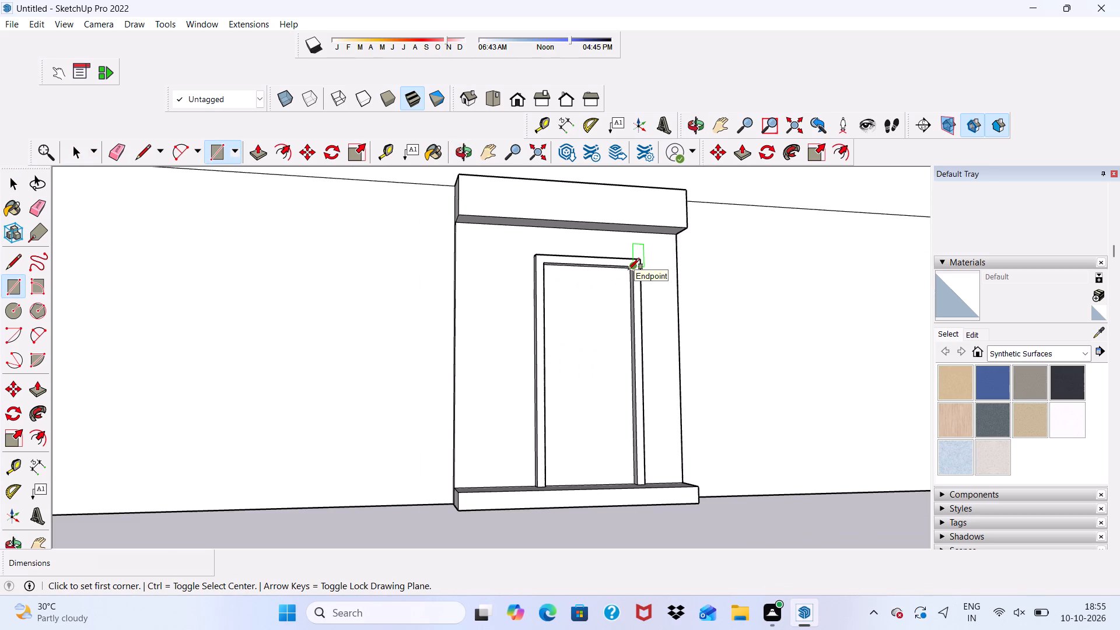
{"action": "scroll", "coordinate": [630, 295], "scroll_direction": "up", "scroll_amount": 8}
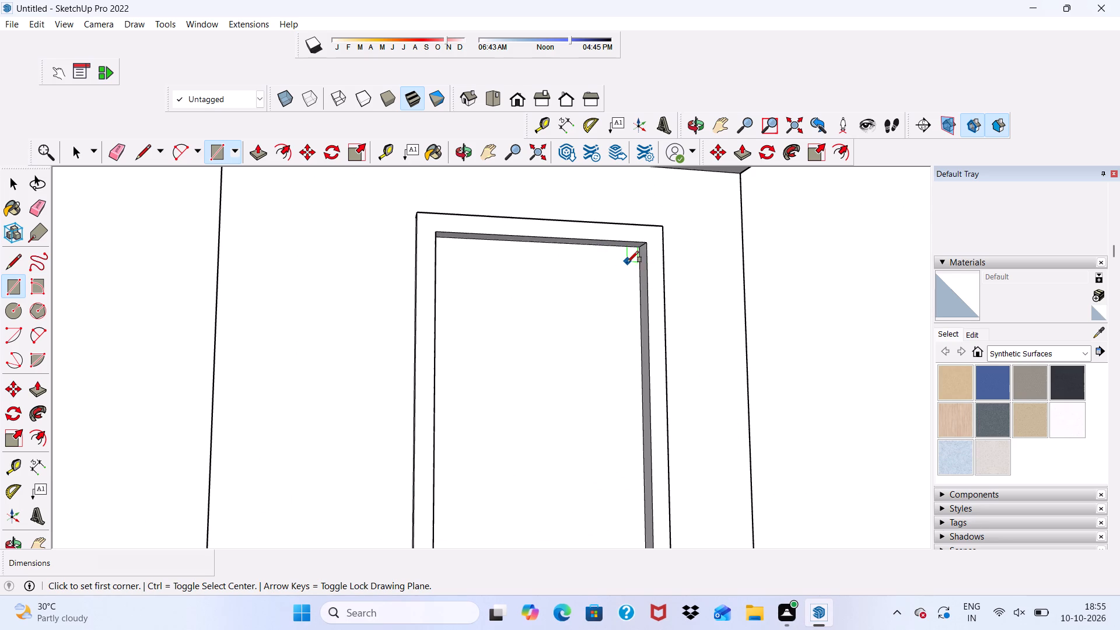
{"action": "left_click", "coordinate": [625, 263]}
{"action": "scroll", "coordinate": [552, 275], "scroll_direction": "down", "scroll_amount": 9}
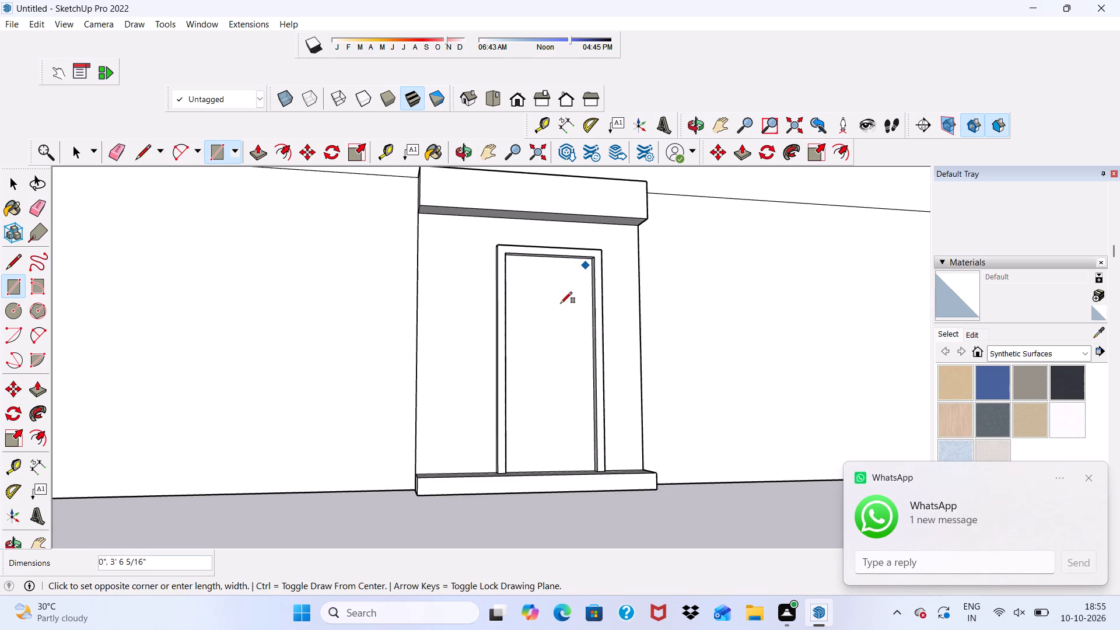
{"action": "scroll", "coordinate": [568, 400], "scroll_direction": "up", "scroll_amount": 1}
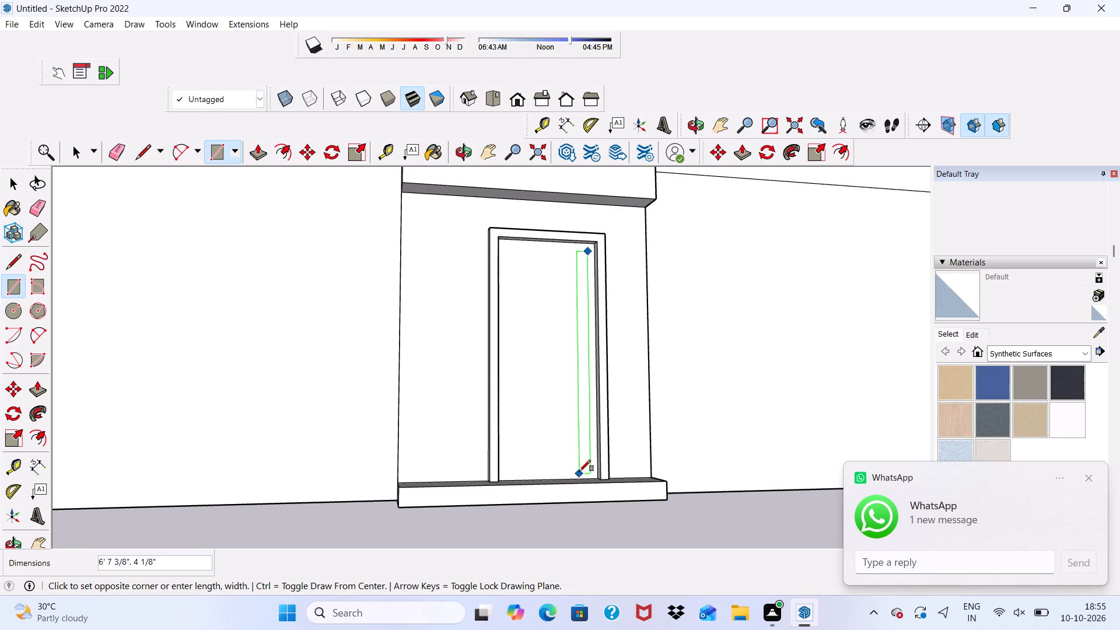
{"action": "left_click", "coordinate": [577, 459]}
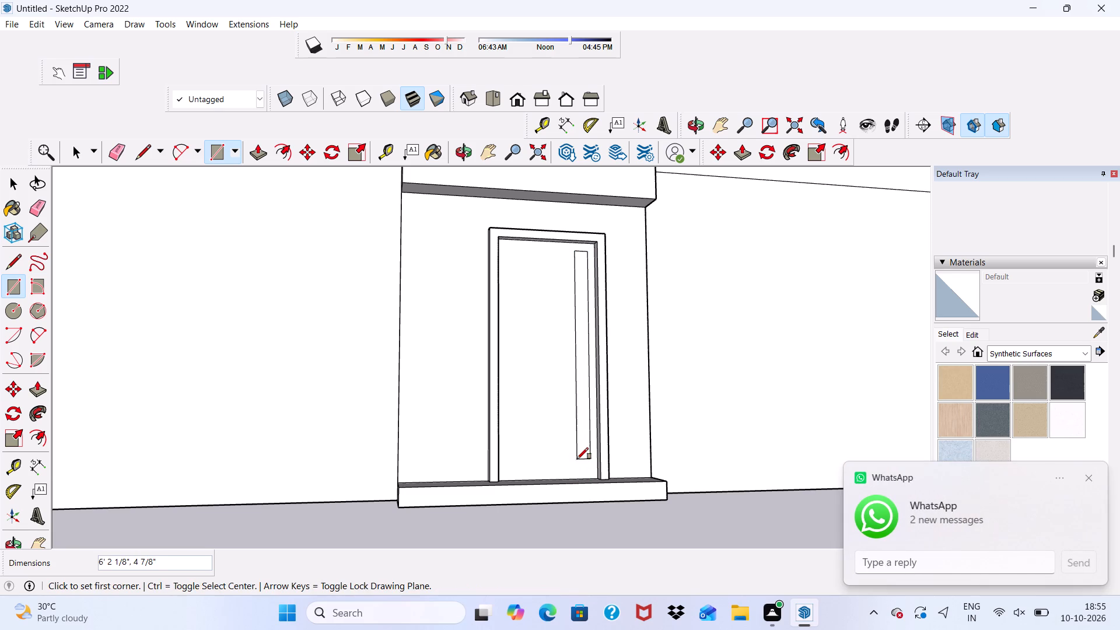
{"action": "key", "text": "space"}
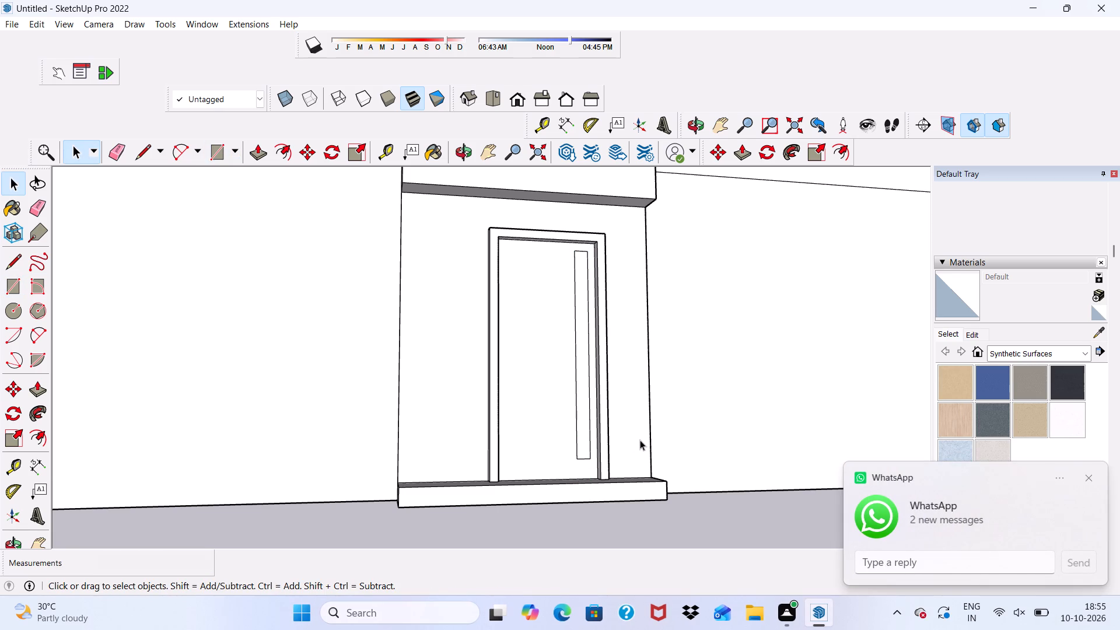
{"action": "key", "text": "space"}
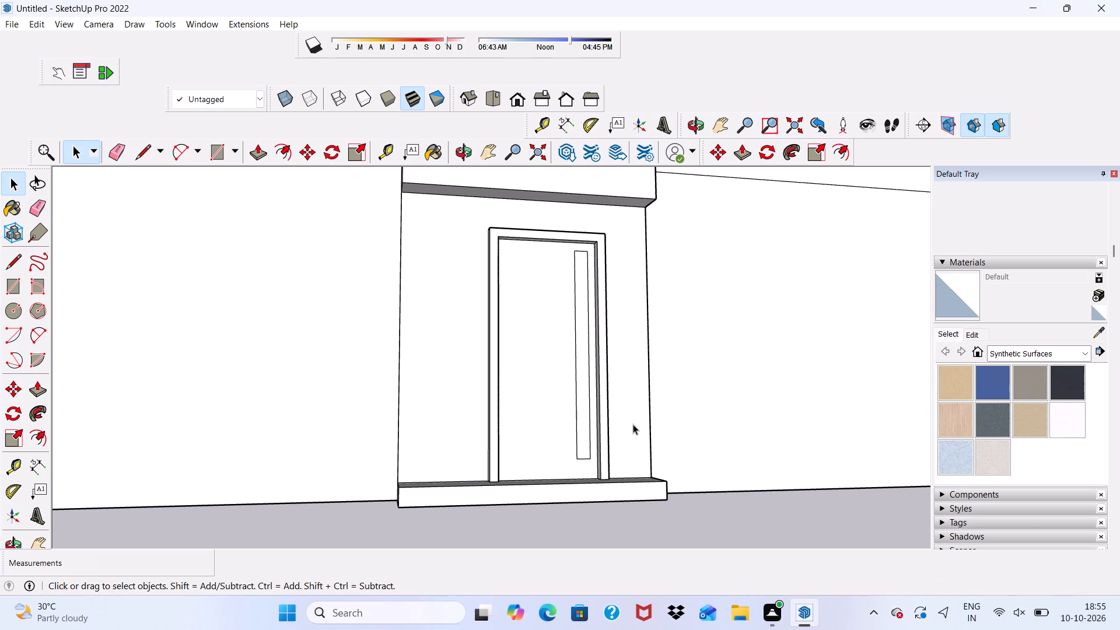
Push/Pull the narrow rectangle on the door inward by about 2 5/16" to form a recessed slot.
{"action": "middle_click_drag", "start_coordinate": [632, 430], "coordinate": [579, 454]}
{"action": "scroll", "coordinate": [580, 423], "scroll_direction": "up", "scroll_amount": 4}
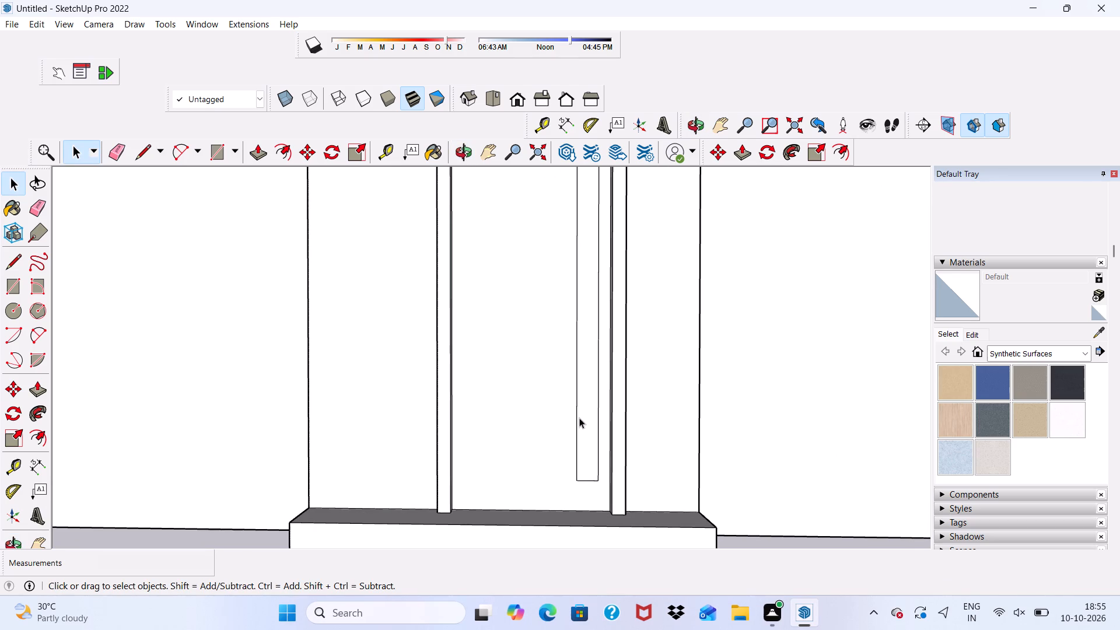
{"action": "left_click", "coordinate": [579, 418]}
{"action": "left_click", "coordinate": [257, 148]}
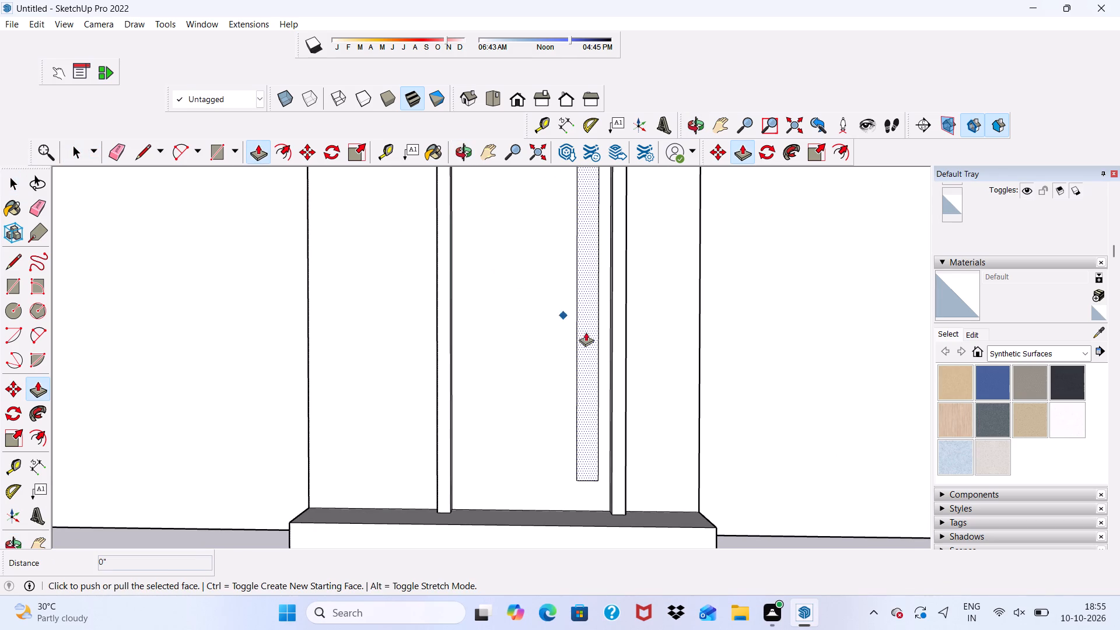
{"action": "scroll", "coordinate": [598, 394], "scroll_direction": "up", "scroll_amount": 3}
{"action": "left_click_drag", "start_coordinate": [588, 398], "coordinate": [589, 393]}
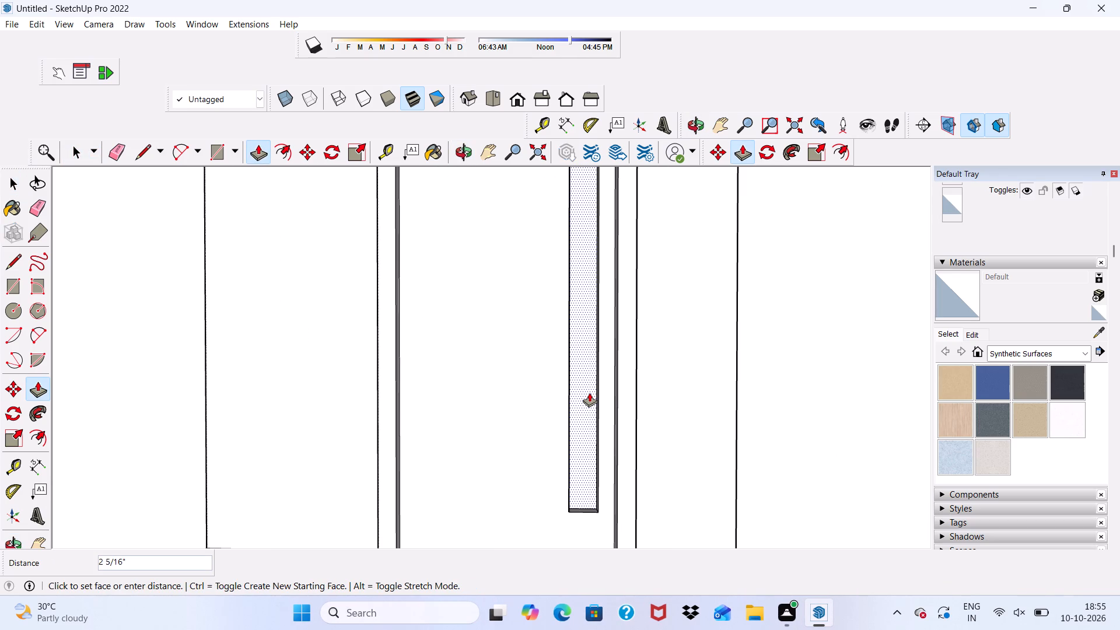
{"action": "scroll", "coordinate": [583, 393], "scroll_direction": "down", "scroll_amount": 5}
{"action": "key", "text": "space"}
{"action": "scroll", "coordinate": [646, 423], "scroll_direction": "down", "scroll_amount": 1}
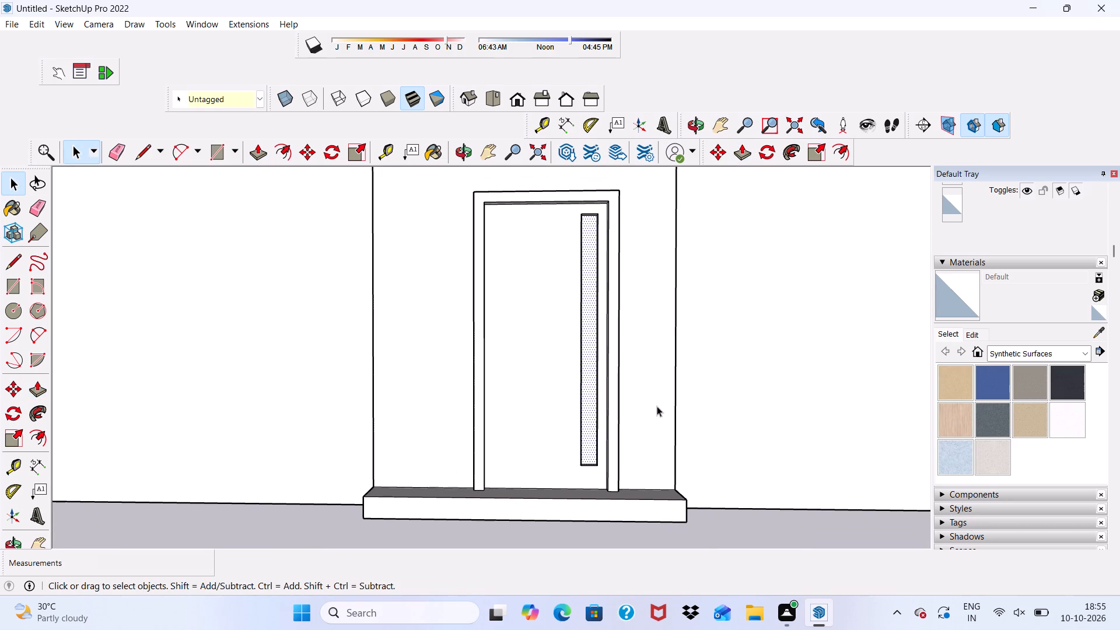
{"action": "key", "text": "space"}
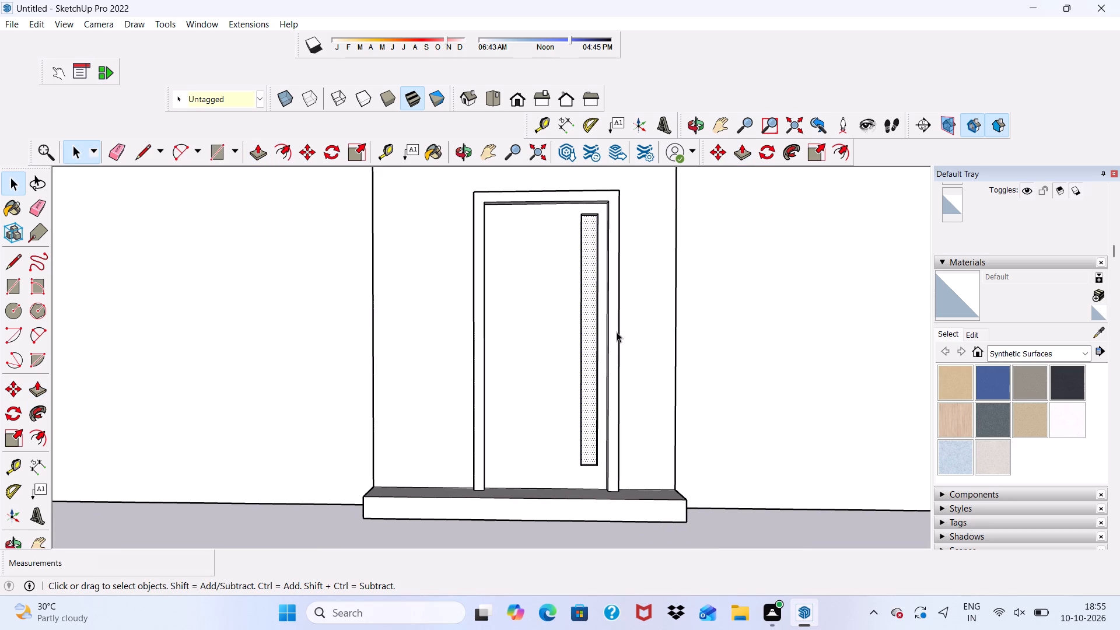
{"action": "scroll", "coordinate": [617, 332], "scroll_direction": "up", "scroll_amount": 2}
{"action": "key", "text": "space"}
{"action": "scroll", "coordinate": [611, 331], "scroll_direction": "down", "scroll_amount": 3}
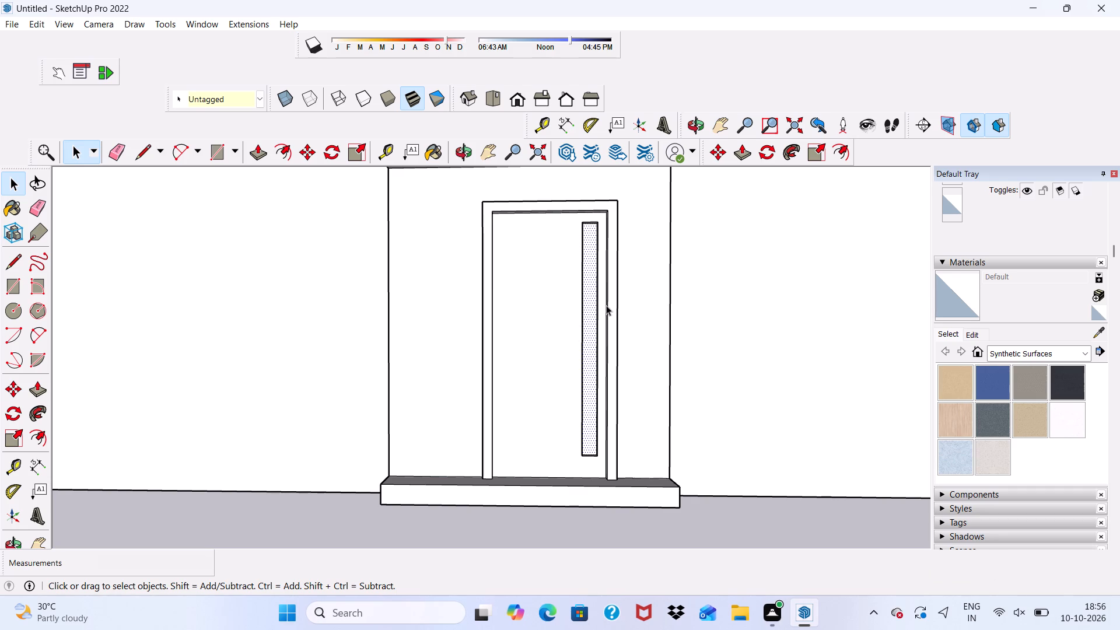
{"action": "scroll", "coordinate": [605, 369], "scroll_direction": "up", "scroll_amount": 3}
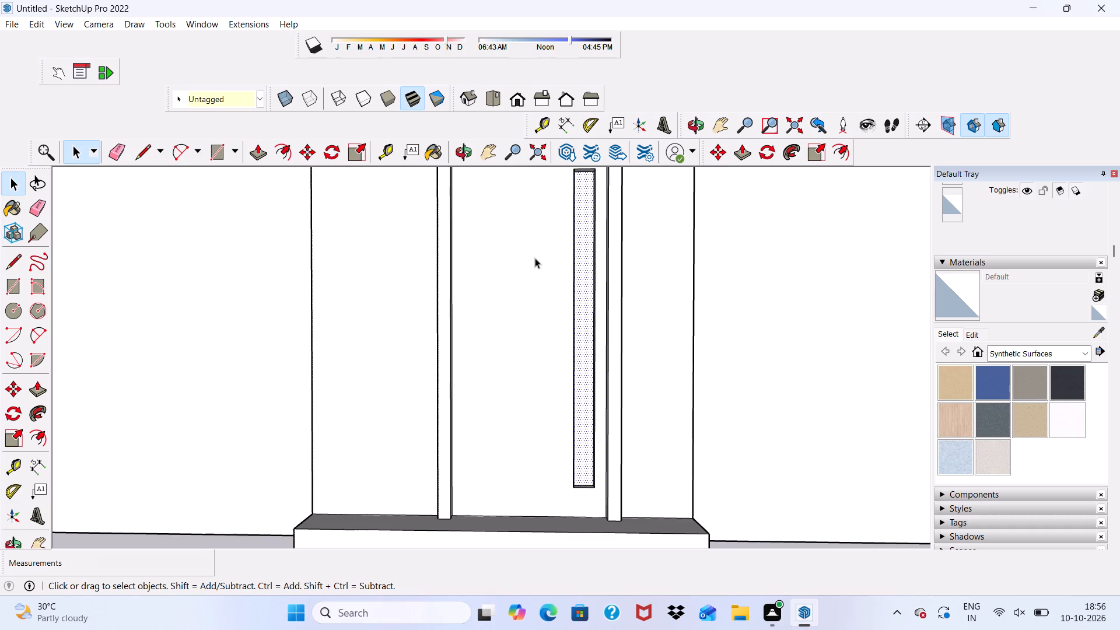
Push/Pull the entrance panel's side face nearest the door slot outward by 1' 4" to widen the panel.
{"action": "scroll", "coordinate": [509, 249], "scroll_direction": "down", "scroll_amount": 4}
{"action": "middle_click_drag", "start_coordinate": [635, 250], "coordinate": [408, 282]}
{"action": "scroll", "coordinate": [643, 288], "scroll_direction": "up", "scroll_amount": 4}
{"action": "scroll", "coordinate": [572, 229], "scroll_direction": "up", "scroll_amount": 6}
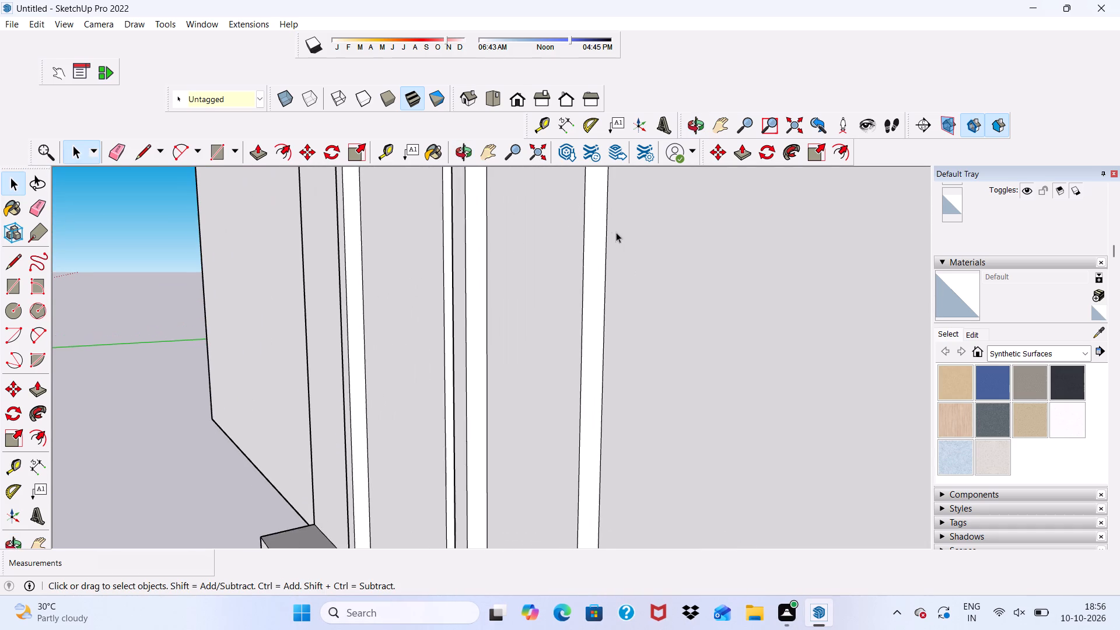
{"action": "scroll", "coordinate": [616, 232], "scroll_direction": "up", "scroll_amount": 1}
{"action": "left_click", "coordinate": [596, 241]}
{"action": "left_click", "coordinate": [264, 148]}
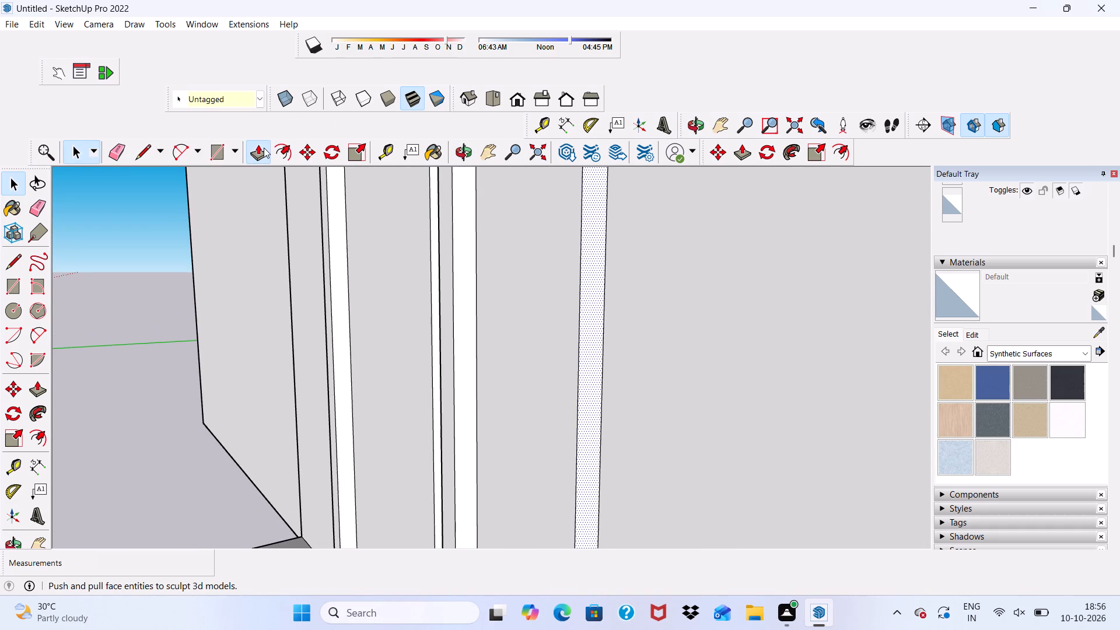
{"action": "left_click", "coordinate": [593, 286]}
{"action": "scroll", "coordinate": [674, 324], "scroll_direction": "down", "scroll_amount": 1}
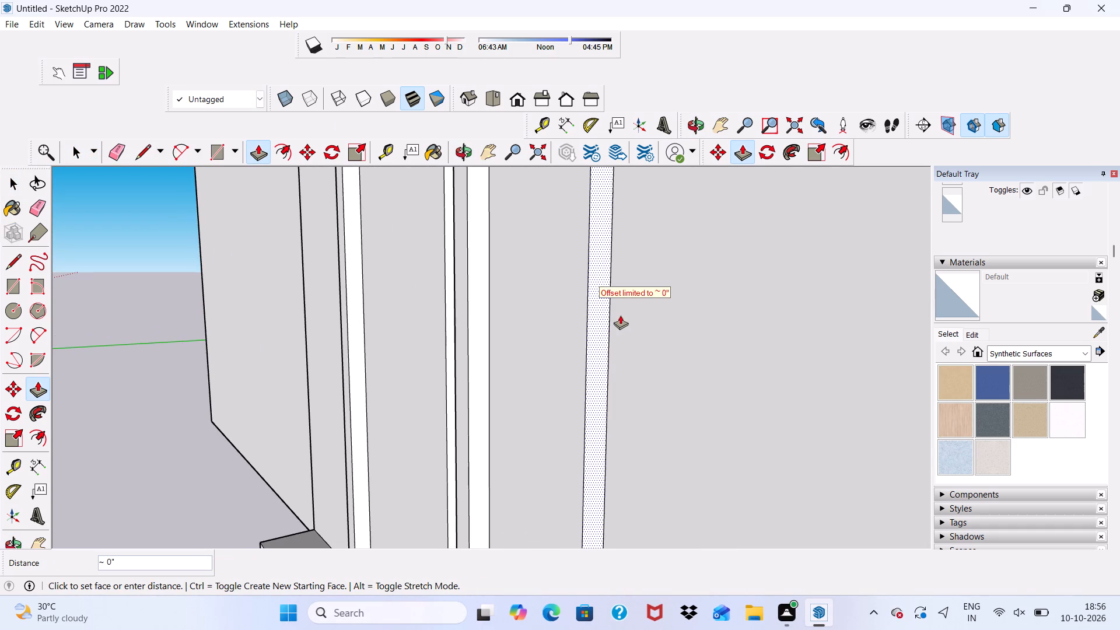
{"action": "scroll", "coordinate": [688, 323], "scroll_direction": "down", "scroll_amount": 7}
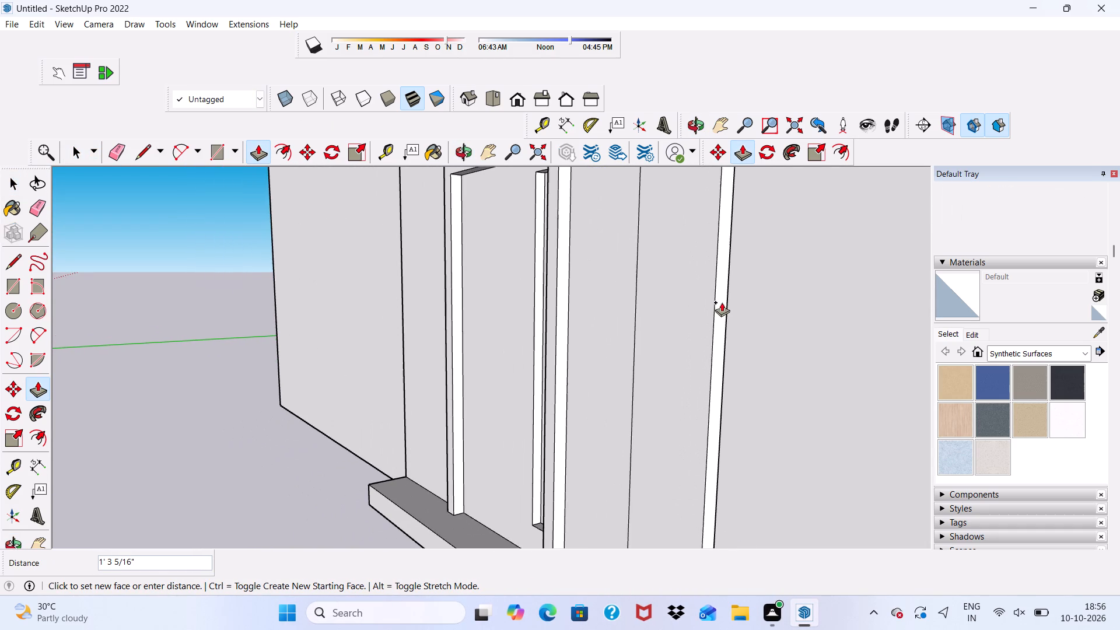
{"action": "middle_click_drag", "start_coordinate": [722, 302], "coordinate": [787, 323]}
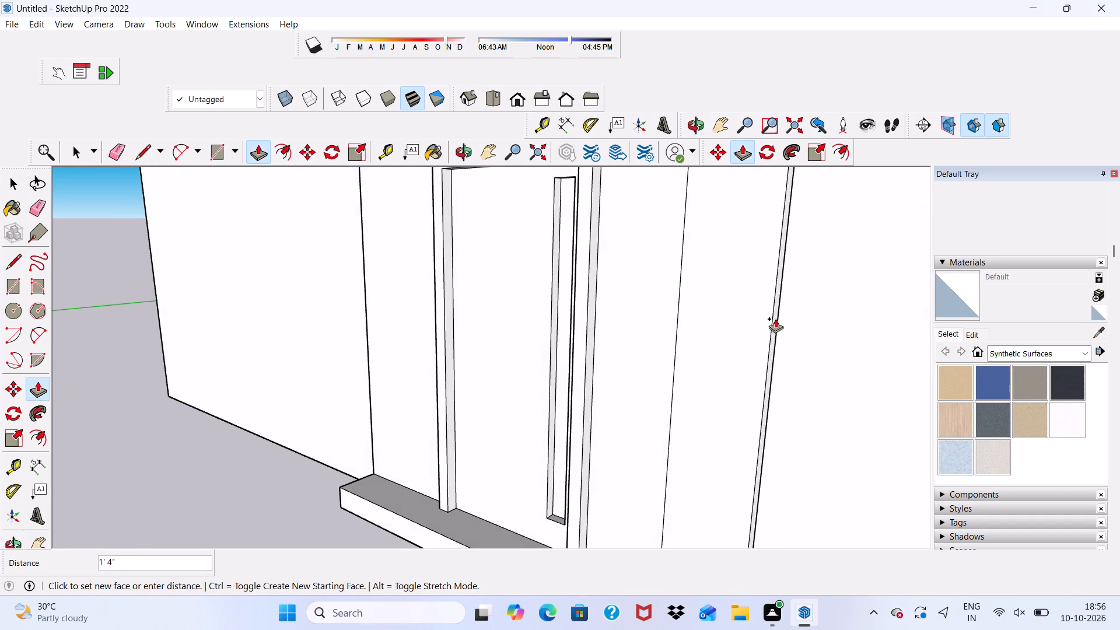
{"action": "left_click", "coordinate": [775, 318]}
Push/Pull the canopy's end face on the widened side by about 1' 4", level with the panel's new edge.
{"action": "scroll", "coordinate": [744, 330], "scroll_direction": "down", "scroll_amount": 10}
{"action": "scroll", "coordinate": [716, 195], "scroll_direction": "up", "scroll_amount": 3}
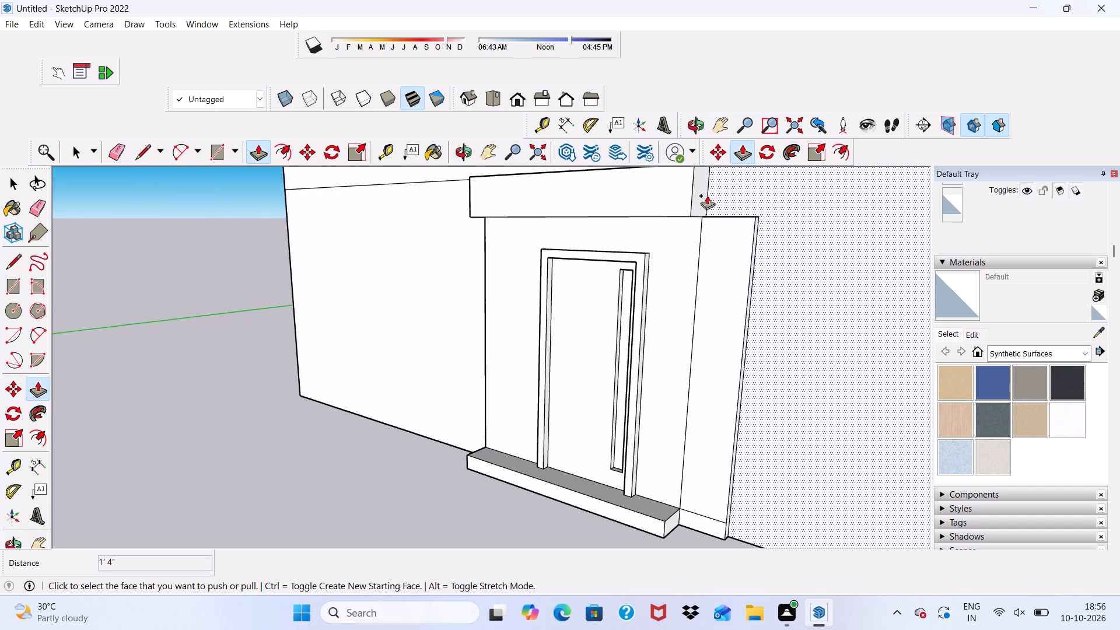
{"action": "scroll", "coordinate": [707, 195], "scroll_direction": "up", "scroll_amount": 1}
{"action": "left_click", "coordinate": [707, 195]}
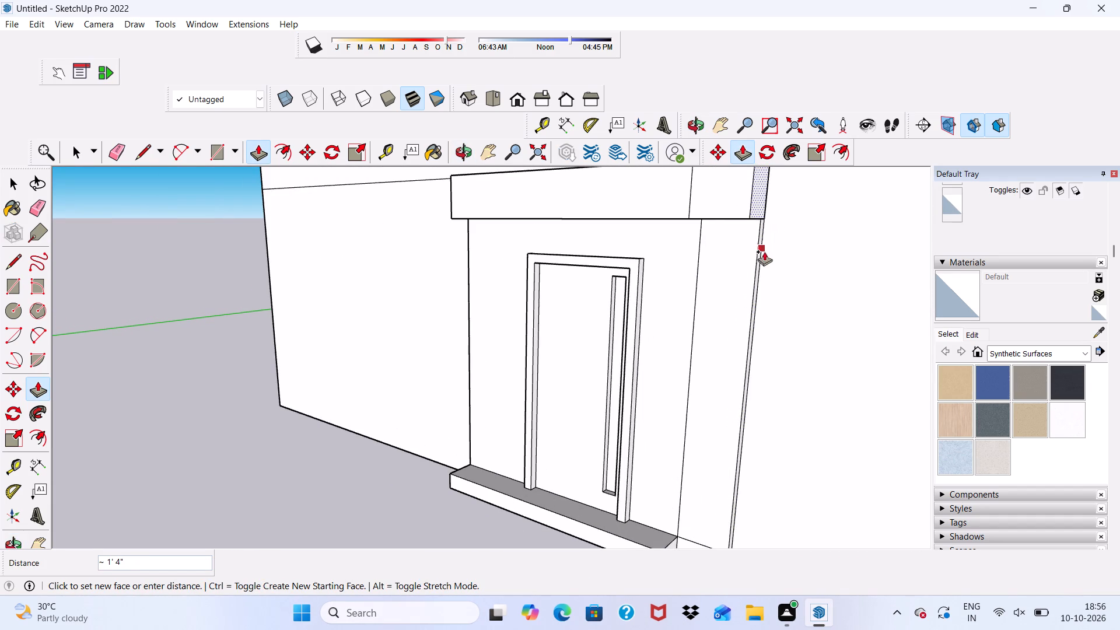
{"action": "scroll", "coordinate": [755, 278], "scroll_direction": "up", "scroll_amount": 5}
{"action": "left_click", "coordinate": [755, 278]}
{"action": "scroll", "coordinate": [773, 230], "scroll_direction": "down", "scroll_amount": 6}
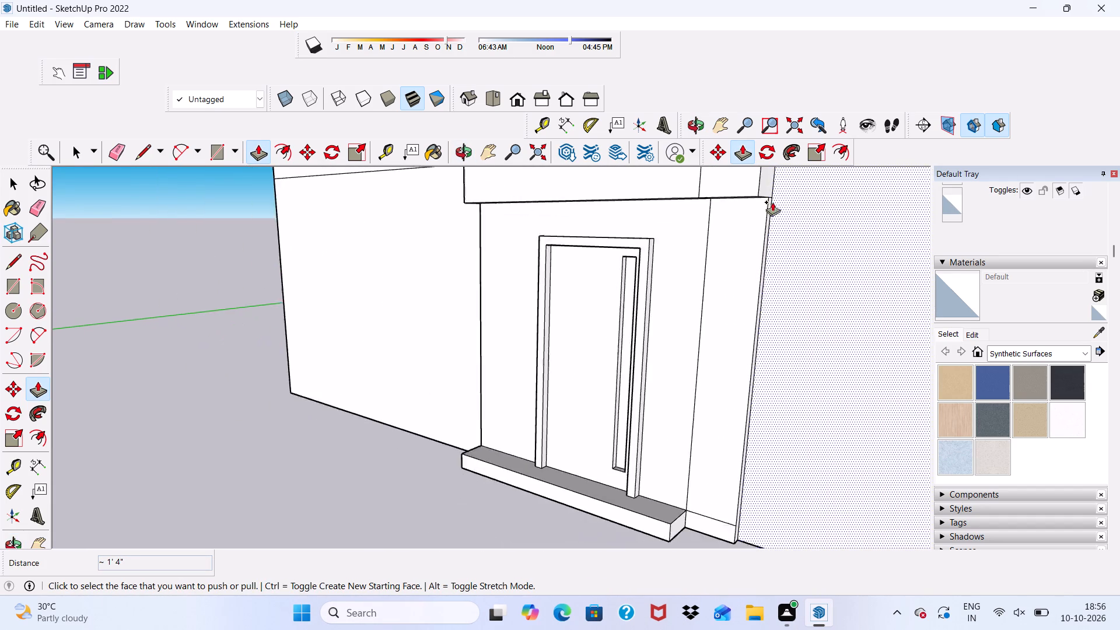
Push/Pull the step's end face on the widened side by 1' 4", level with the panel's new edge.
{"action": "scroll", "coordinate": [772, 202], "scroll_direction": "down", "scroll_amount": 3}
{"action": "middle_click_drag", "start_coordinate": [760, 292], "coordinate": [618, 303]}
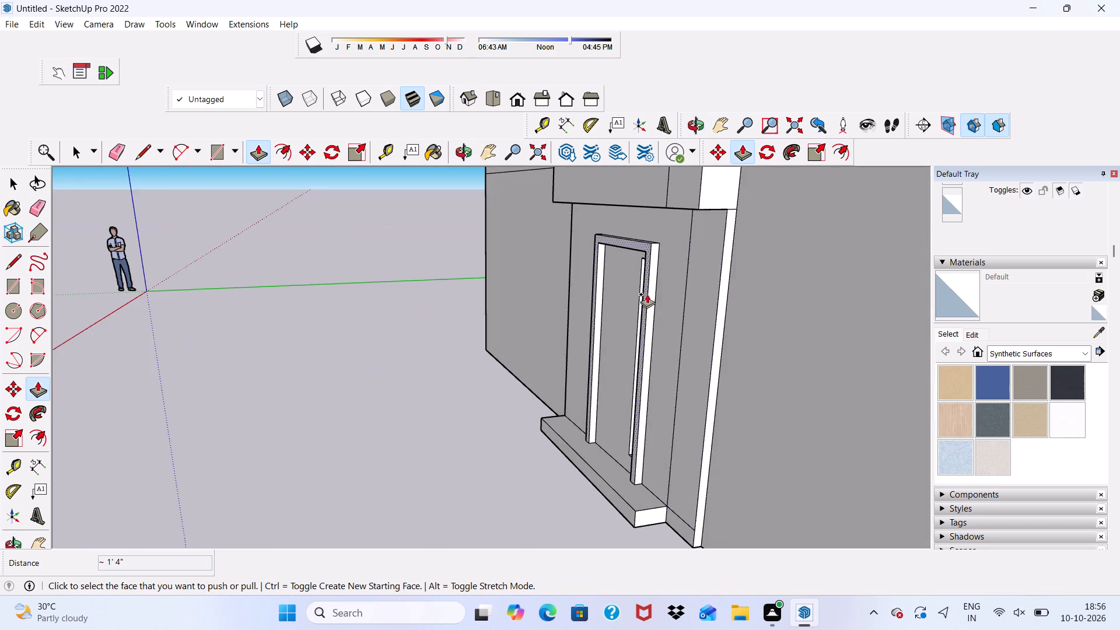
{"action": "scroll", "coordinate": [657, 293], "scroll_direction": "down", "scroll_amount": 4}
{"action": "scroll", "coordinate": [665, 468], "scroll_direction": "up", "scroll_amount": 12}
{"action": "left_click", "coordinate": [660, 443]}
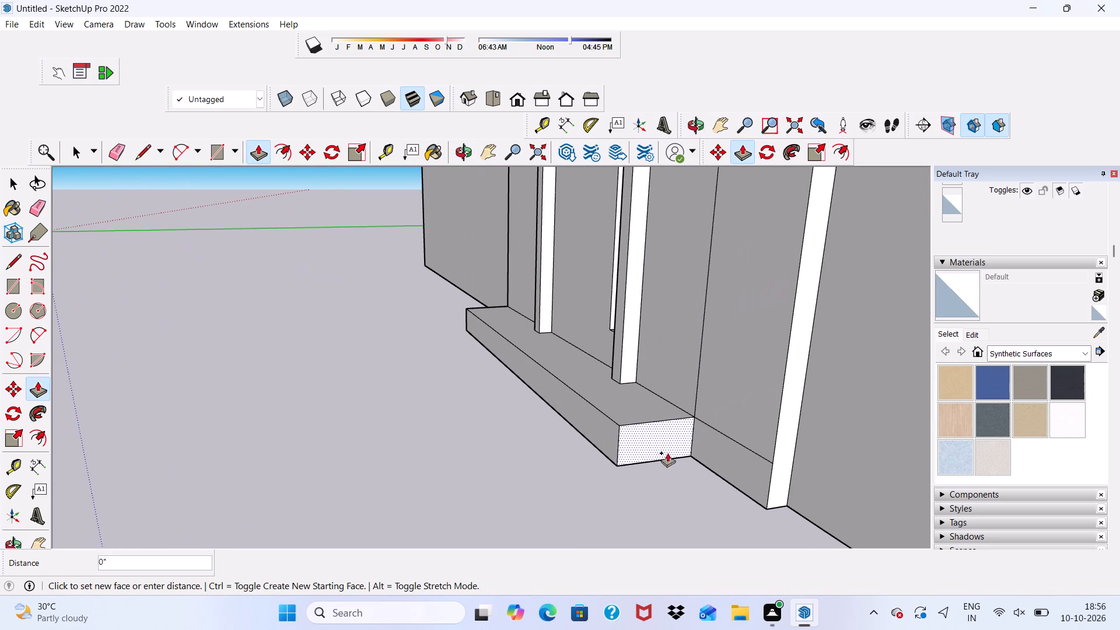
{"action": "left_click", "coordinate": [784, 428]}
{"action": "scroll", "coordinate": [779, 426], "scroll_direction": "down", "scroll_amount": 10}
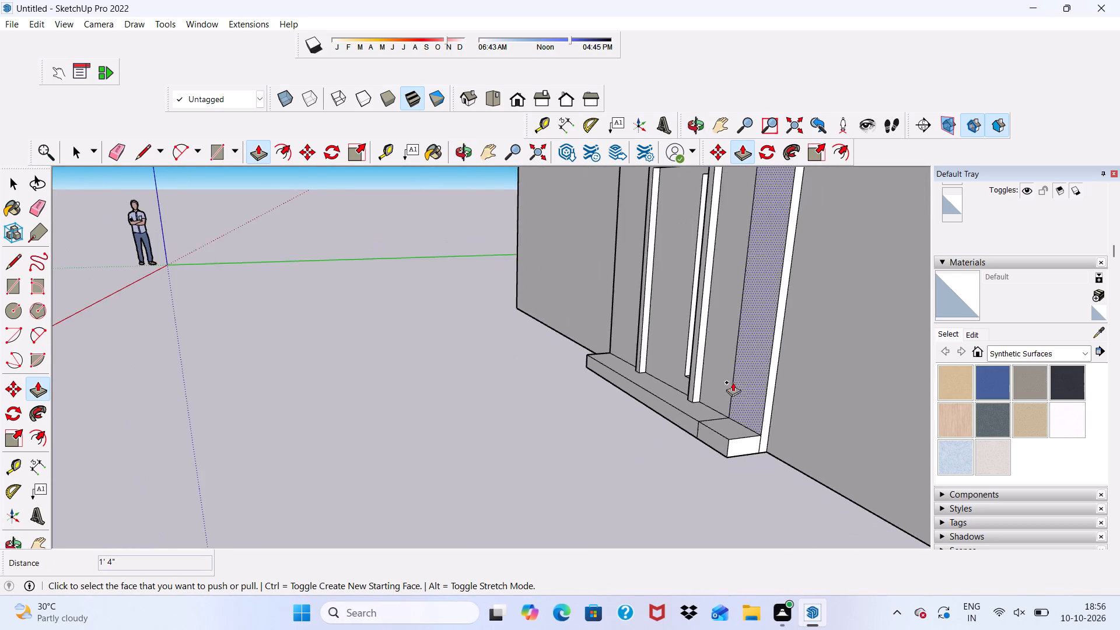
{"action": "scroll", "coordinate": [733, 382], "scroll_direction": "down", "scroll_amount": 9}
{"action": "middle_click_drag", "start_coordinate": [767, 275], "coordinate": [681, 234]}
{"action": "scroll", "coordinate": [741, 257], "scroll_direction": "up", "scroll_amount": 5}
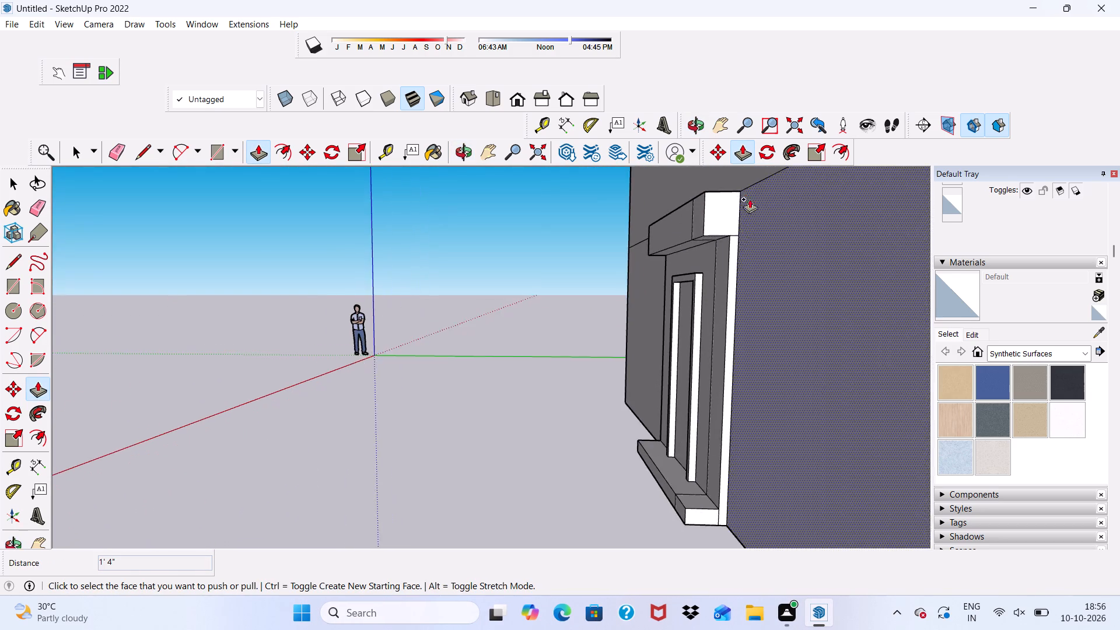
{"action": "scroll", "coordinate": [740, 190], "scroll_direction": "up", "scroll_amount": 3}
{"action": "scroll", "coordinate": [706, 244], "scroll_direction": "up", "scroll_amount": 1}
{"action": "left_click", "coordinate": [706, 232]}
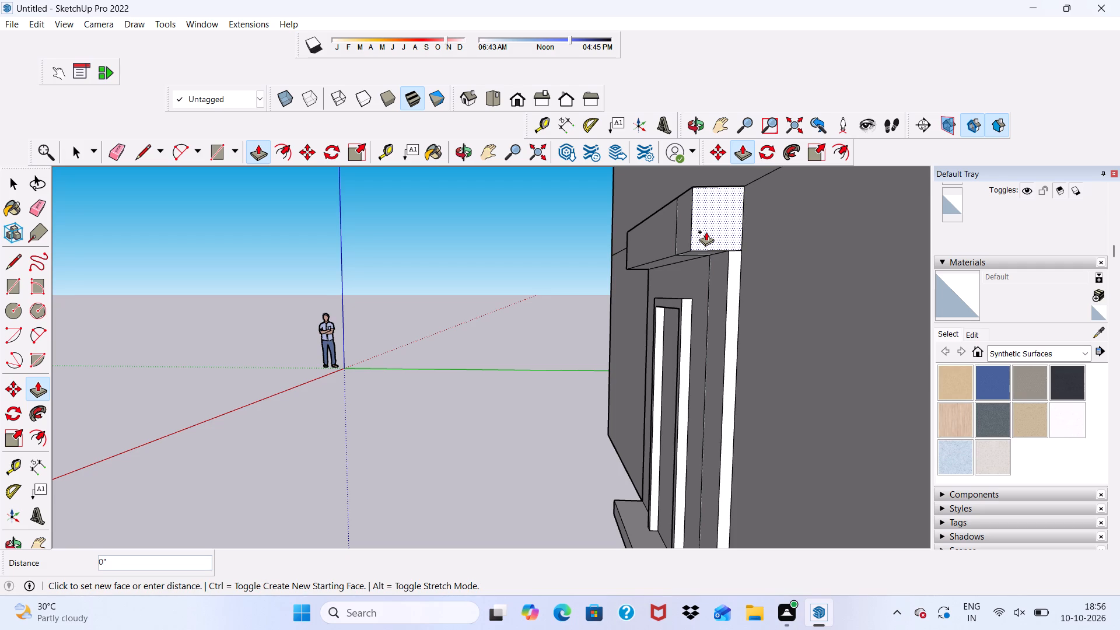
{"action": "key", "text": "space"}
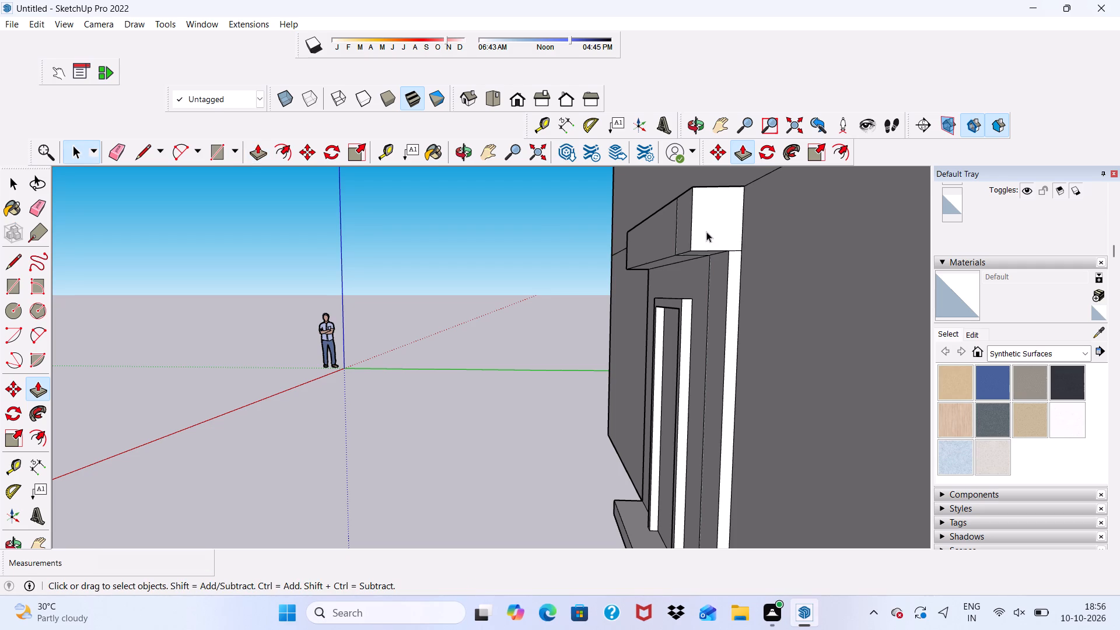
Erase the seam lines that the extension left on the front and underside of the canopy.
{"action": "scroll", "coordinate": [694, 246], "scroll_direction": "down", "scroll_amount": 5}
{"action": "middle_click_drag", "start_coordinate": [678, 288], "coordinate": [874, 305]}
{"action": "scroll", "coordinate": [532, 229], "scroll_direction": "up", "scroll_amount": 1}
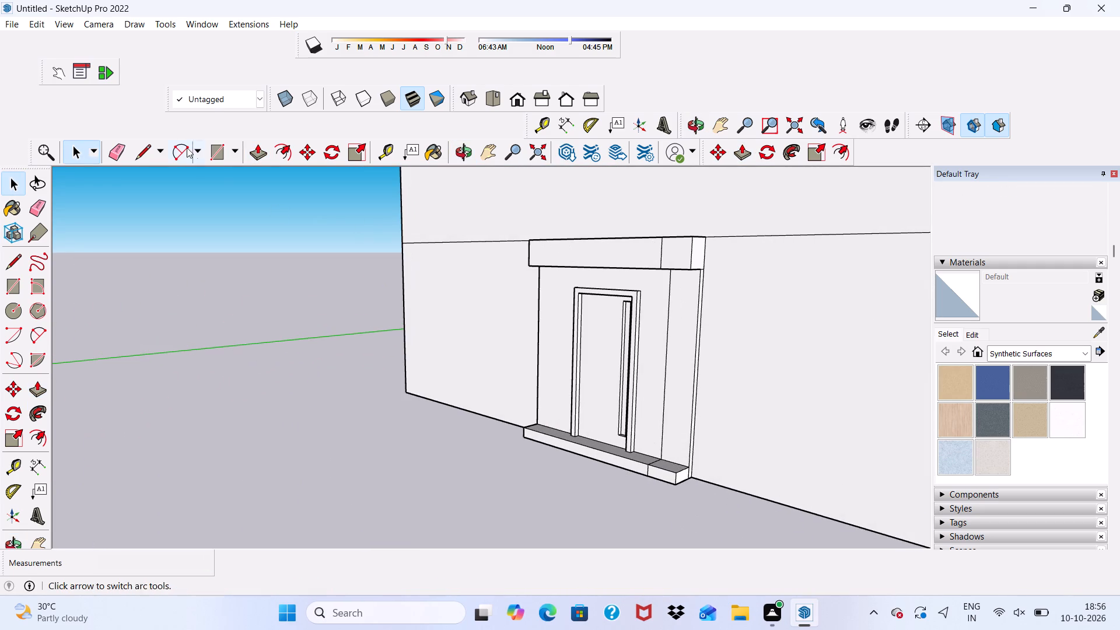
{"action": "left_click", "coordinate": [114, 143]}
{"action": "scroll", "coordinate": [653, 231], "scroll_direction": "up", "scroll_amount": 4}
{"action": "scroll", "coordinate": [633, 222], "scroll_direction": "down", "scroll_amount": 1}
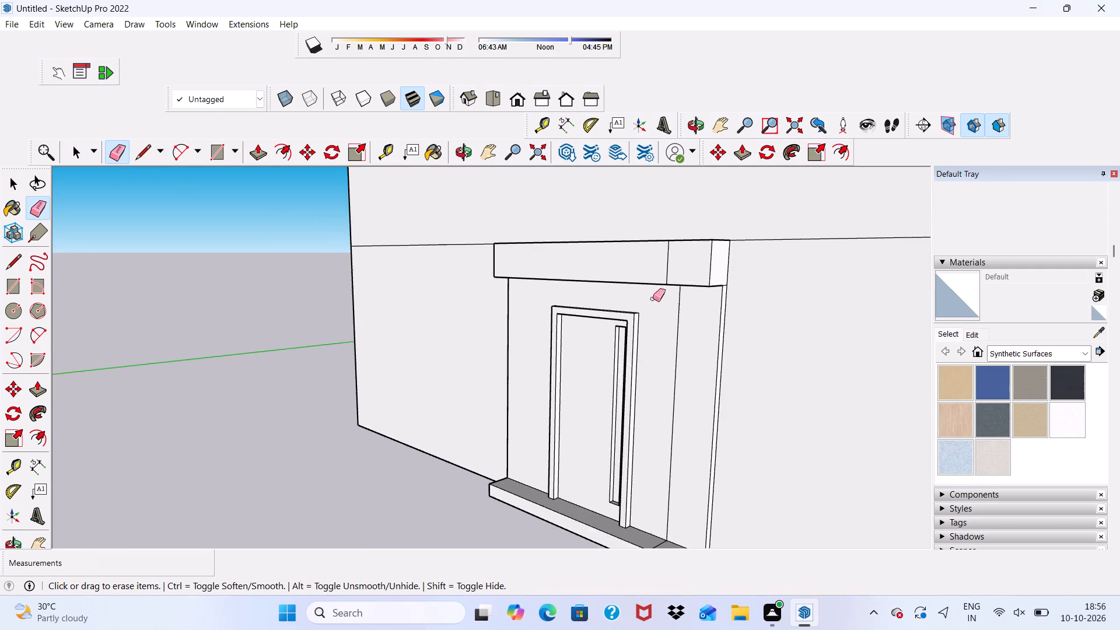
{"action": "scroll", "coordinate": [678, 309], "scroll_direction": "up", "scroll_amount": 4}
{"action": "left_click_drag", "start_coordinate": [656, 246], "coordinate": [641, 255]}
{"action": "middle_click_drag", "start_coordinate": [624, 300], "coordinate": [747, 177]}
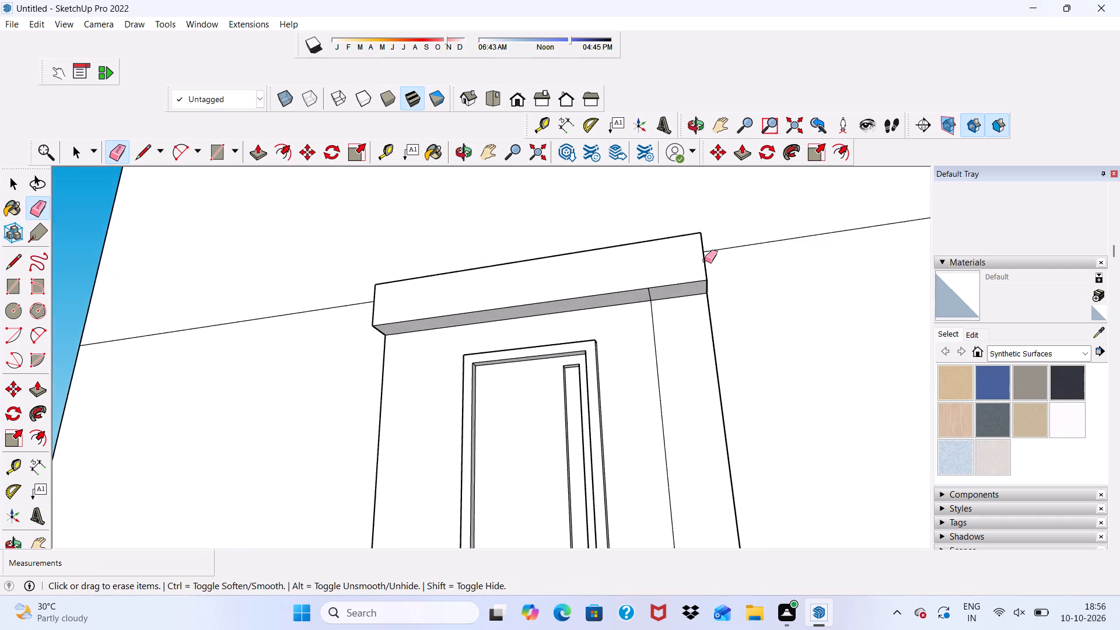
{"action": "scroll", "coordinate": [610, 332], "scroll_direction": "up", "scroll_amount": 6}
{"action": "left_click", "coordinate": [675, 269]}
{"action": "left_click_drag", "start_coordinate": [692, 277], "coordinate": [678, 277]}
{"action": "scroll", "coordinate": [695, 251], "scroll_direction": "down", "scroll_amount": 11}
{"action": "scroll", "coordinate": [747, 264], "scroll_direction": "down", "scroll_amount": 3}
Erase the seam lines that the extension left on the front and top of the step.
{"action": "middle_click_drag", "start_coordinate": [741, 309], "coordinate": [747, 363]}
{"action": "scroll", "coordinate": [737, 464], "scroll_direction": "up", "scroll_amount": 3}
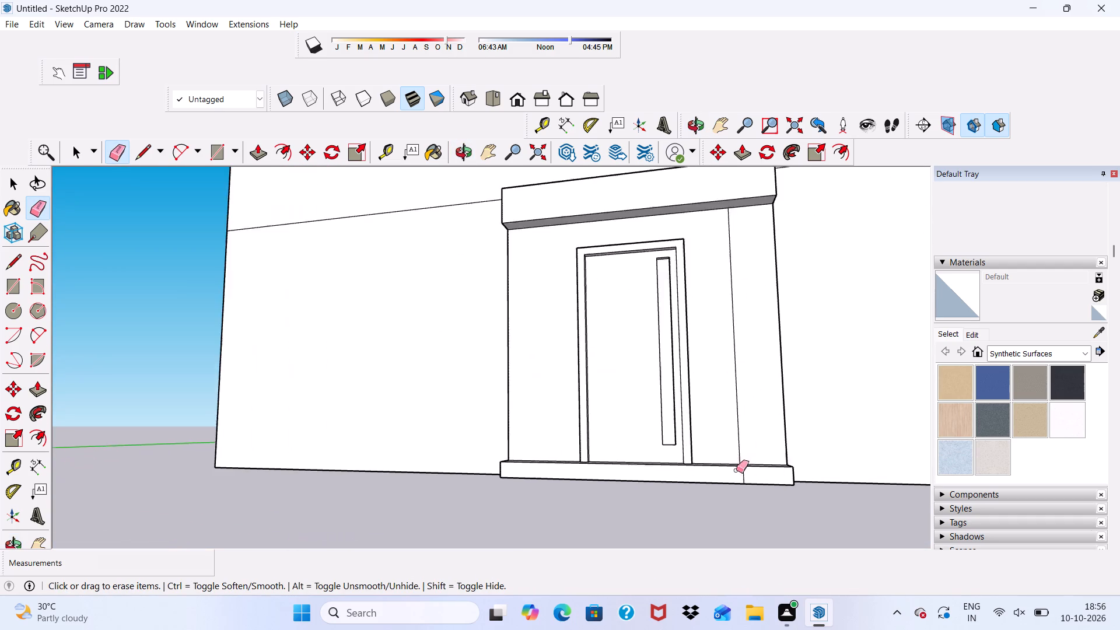
{"action": "scroll", "coordinate": [736, 470], "scroll_direction": "up", "scroll_amount": 13}
{"action": "left_click_drag", "start_coordinate": [726, 451], "coordinate": [720, 451]}
{"action": "scroll", "coordinate": [728, 418], "scroll_direction": "down", "scroll_amount": 1}
{"action": "middle_click_drag", "start_coordinate": [728, 418], "coordinate": [696, 514]}
{"action": "scroll", "coordinate": [694, 511], "scroll_direction": "up", "scroll_amount": 3}
{"action": "left_click_drag", "start_coordinate": [696, 445], "coordinate": [718, 452]}
{"action": "scroll", "coordinate": [577, 398], "scroll_direction": "down", "scroll_amount": 5}
{"action": "middle_click_drag", "start_coordinate": [676, 442], "coordinate": [694, 433]}
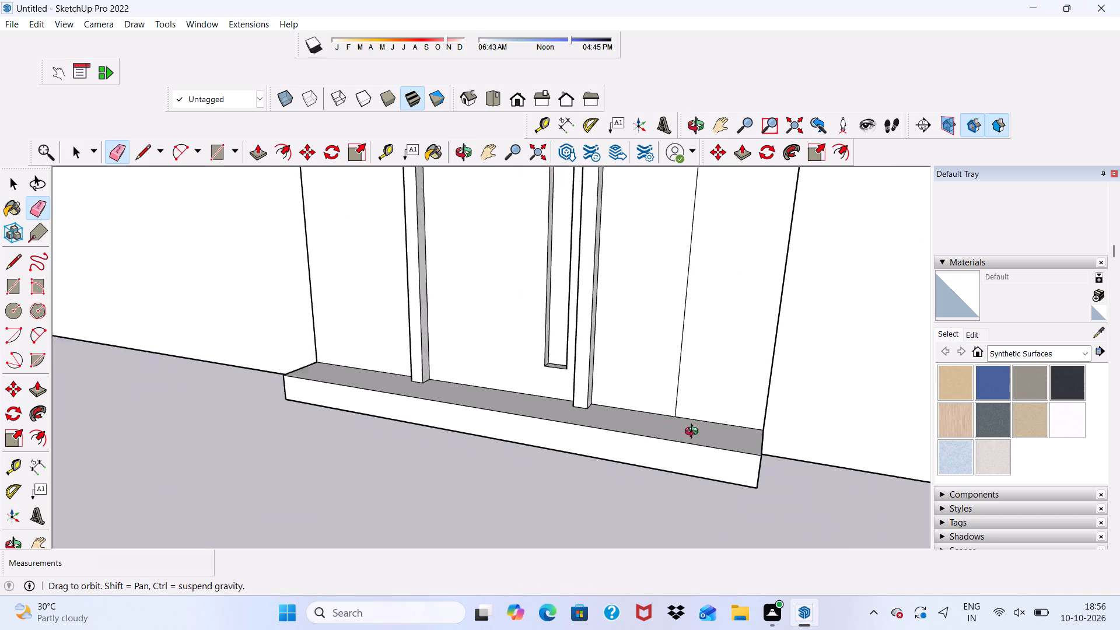
Erase the seam lines that the extension left on the underside of the step.
{"action": "middle_click_drag", "start_coordinate": [694, 433], "coordinate": [854, 256]}
{"action": "scroll", "coordinate": [584, 485], "scroll_direction": "up", "scroll_amount": 10}
{"action": "left_click_drag", "start_coordinate": [765, 357], "coordinate": [793, 365]}
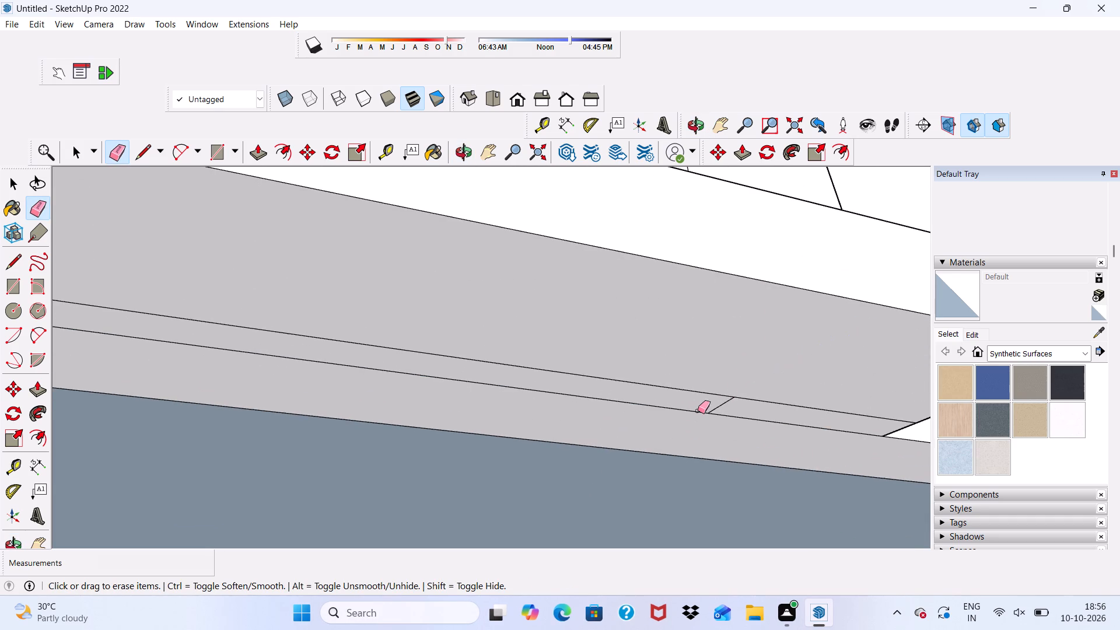
{"action": "scroll", "coordinate": [698, 411], "scroll_direction": "up", "scroll_amount": 4}
{"action": "left_click_drag", "start_coordinate": [727, 403], "coordinate": [737, 403]}
{"action": "scroll", "coordinate": [733, 388], "scroll_direction": "down", "scroll_amount": 6}
{"action": "key", "text": "space"}
Erase the vertical seam line on the entrance panel's front face, between the door frame and the widened edge.
{"action": "scroll", "coordinate": [730, 379], "scroll_direction": "down", "scroll_amount": 3}
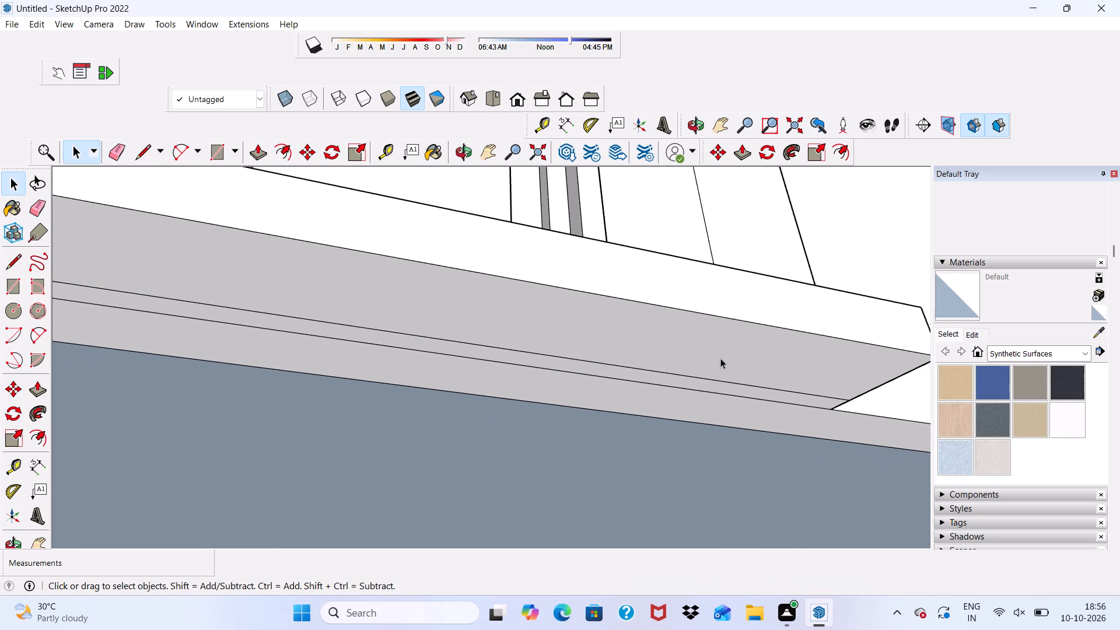
{"action": "scroll", "coordinate": [720, 358], "scroll_direction": "down", "scroll_amount": 11}
{"action": "middle_click_drag", "start_coordinate": [717, 336], "coordinate": [670, 405]}
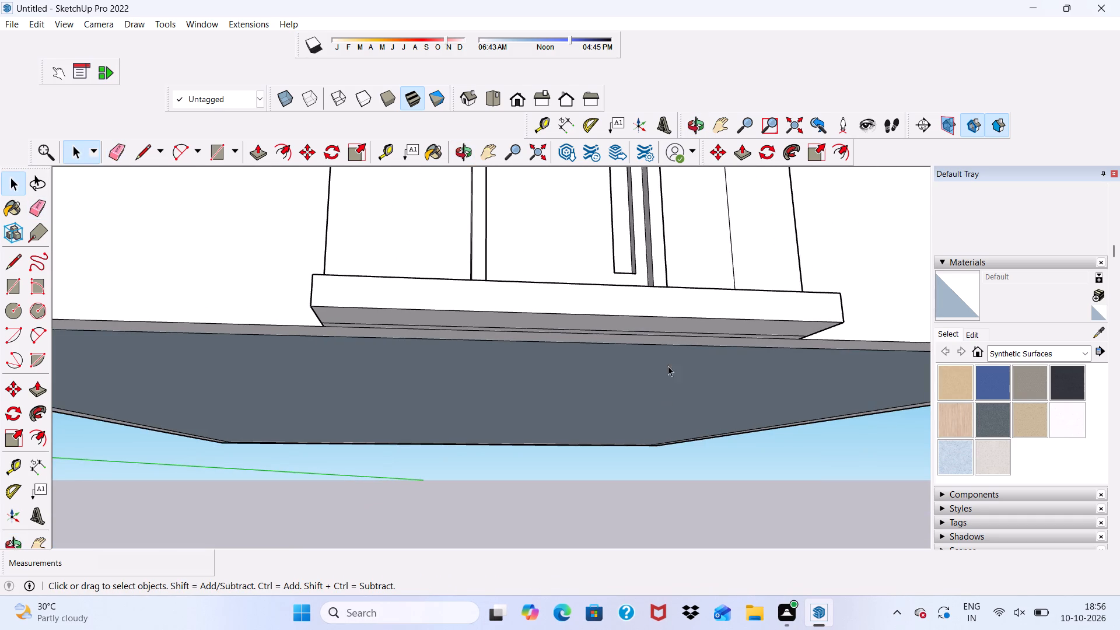
{"action": "scroll", "coordinate": [689, 327], "scroll_direction": "up", "scroll_amount": 4}
{"action": "scroll", "coordinate": [689, 327], "scroll_direction": "down", "scroll_amount": 3}
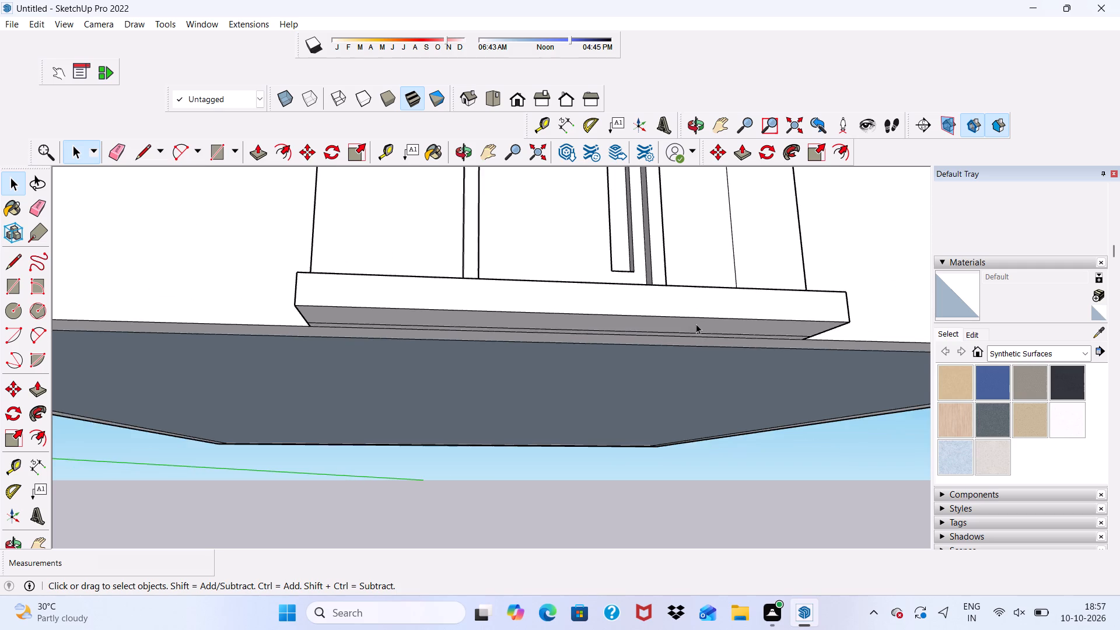
{"action": "scroll", "coordinate": [696, 324], "scroll_direction": "down", "scroll_amount": 9}
{"action": "middle_click_drag", "start_coordinate": [738, 260], "coordinate": [516, 440]}
{"action": "scroll", "coordinate": [589, 379], "scroll_direction": "up", "scroll_amount": 1}
{"action": "scroll", "coordinate": [649, 355], "scroll_direction": "down", "scroll_amount": 4}
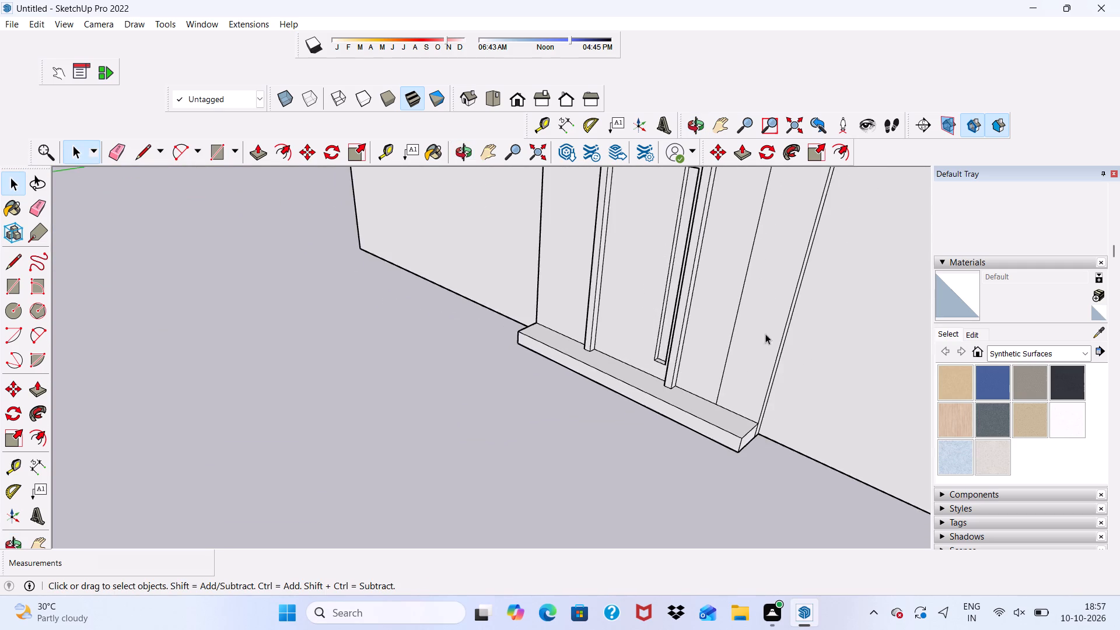
{"action": "scroll", "coordinate": [739, 297], "scroll_direction": "down", "scroll_amount": 6}
{"action": "middle_click_drag", "start_coordinate": [752, 237], "coordinate": [815, 163]}
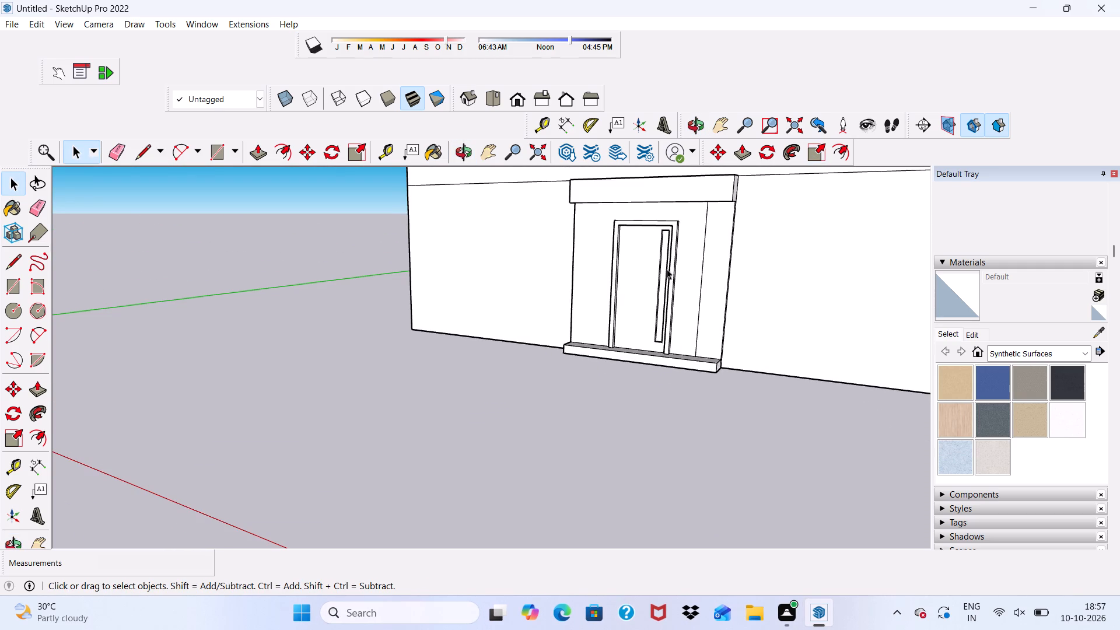
{"action": "scroll", "coordinate": [492, 247], "scroll_direction": "up", "scroll_amount": 1}
{"action": "left_click", "coordinate": [116, 150]}
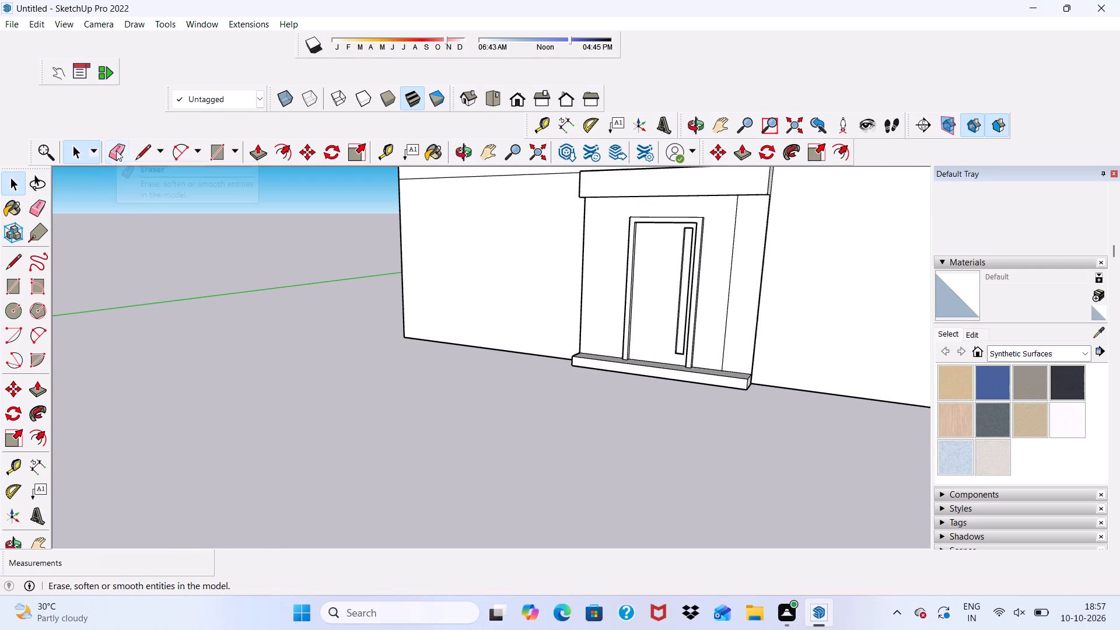
{"action": "scroll", "coordinate": [702, 254], "scroll_direction": "up", "scroll_amount": 4}
{"action": "left_click", "coordinate": [749, 250]}
{"action": "scroll", "coordinate": [714, 300], "scroll_direction": "down", "scroll_amount": 4}
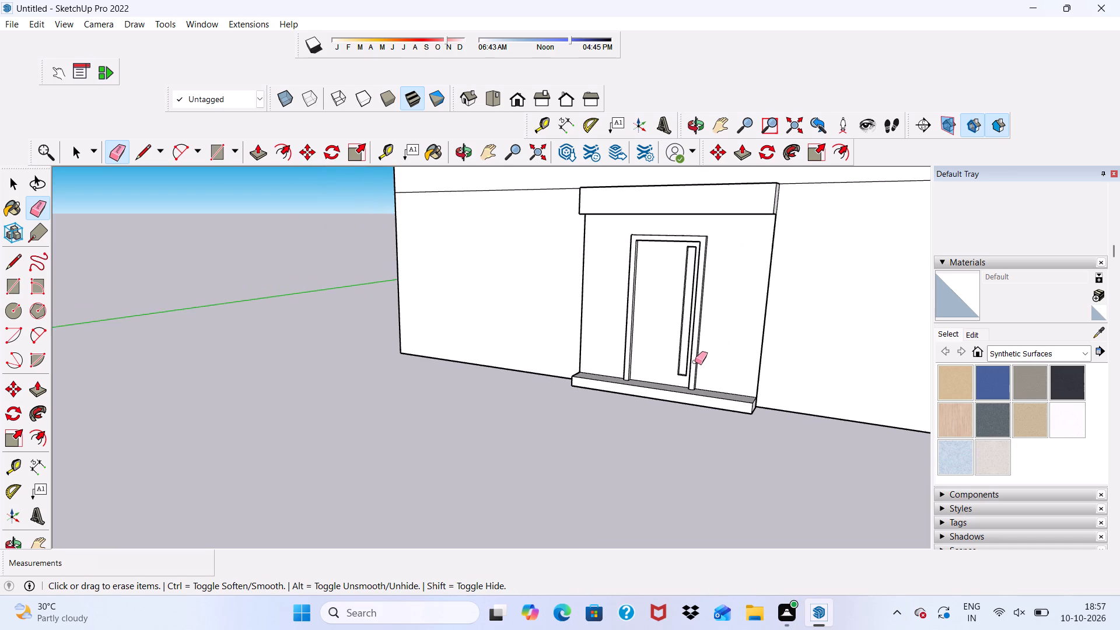
{"action": "scroll", "coordinate": [701, 358], "scroll_direction": "down", "scroll_amount": 2}
{"action": "key", "text": "space"}
Start a rectangle on the entrance panel from the step's top edge, beside the door frame on the widened side.
{"action": "middle_click_drag", "start_coordinate": [701, 356], "coordinate": [748, 227]}
{"action": "scroll", "coordinate": [756, 297], "scroll_direction": "up", "scroll_amount": 1}
{"action": "middle_click_drag", "start_coordinate": [762, 316], "coordinate": [812, 445]}
{"action": "scroll", "coordinate": [812, 445], "scroll_direction": "down", "scroll_amount": 1}
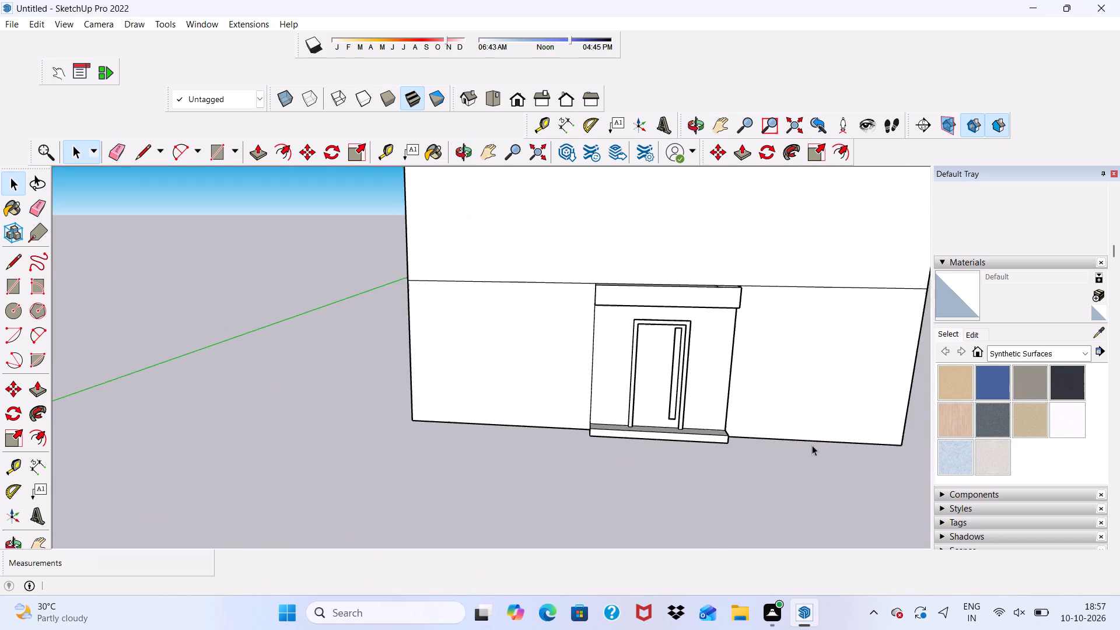
{"action": "scroll", "coordinate": [755, 405], "scroll_direction": "up", "scroll_amount": 1}
{"action": "left_click", "coordinate": [209, 160]}
{"action": "scroll", "coordinate": [715, 432], "scroll_direction": "up", "scroll_amount": 5}
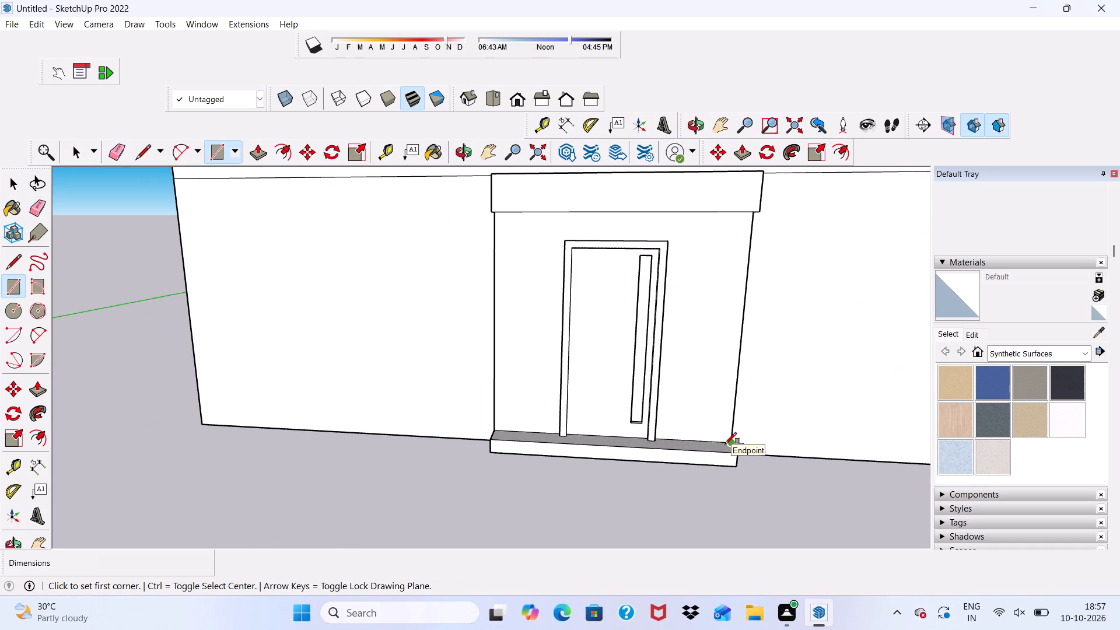
{"action": "left_click", "coordinate": [676, 439]}
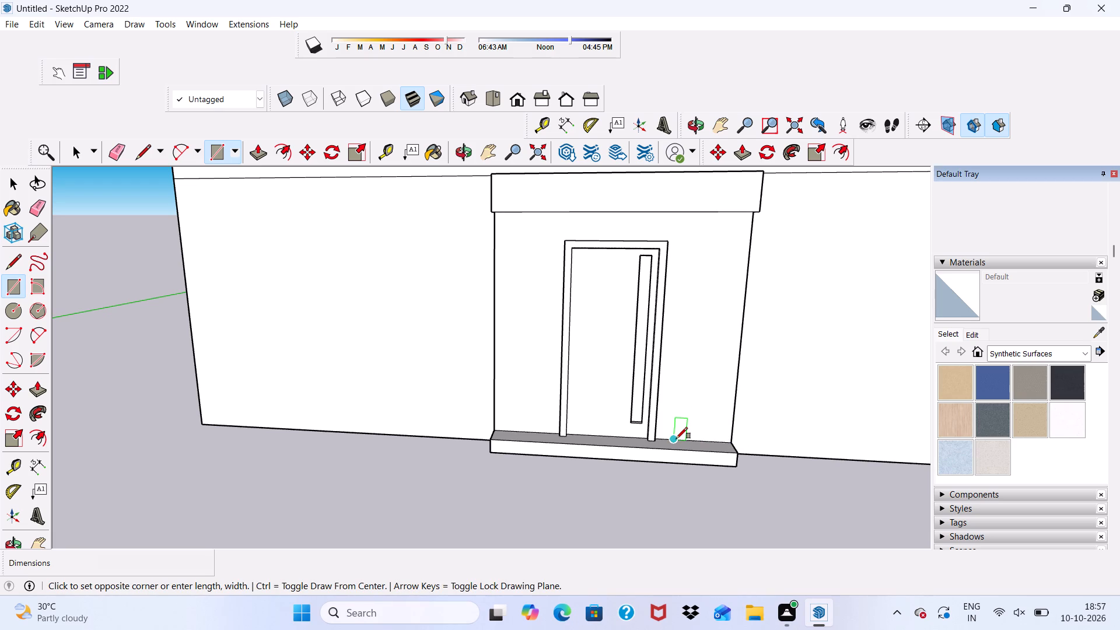
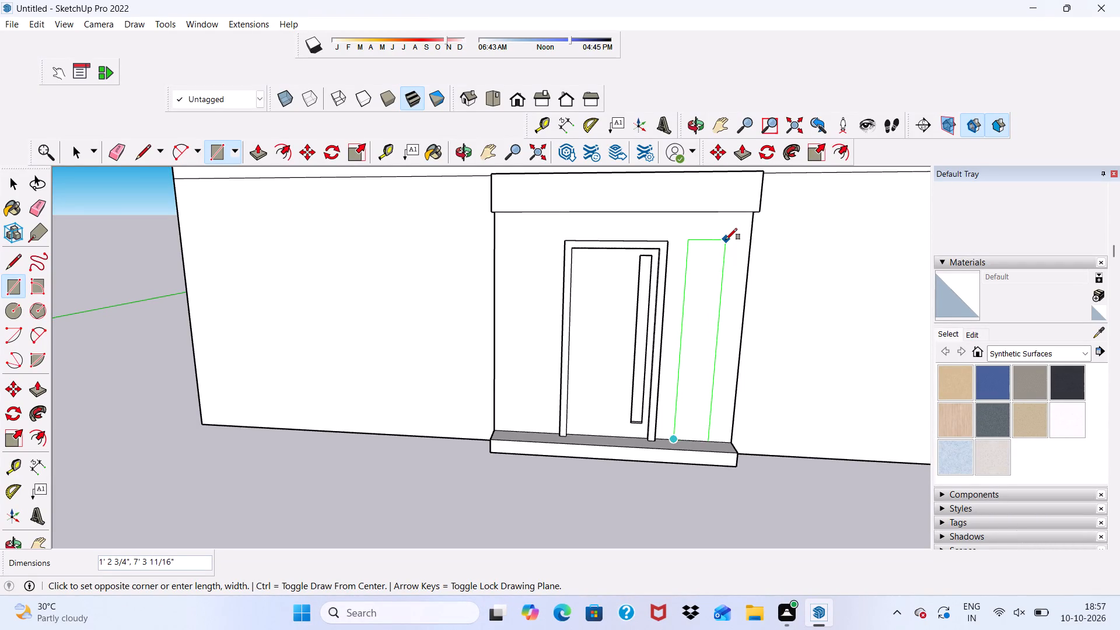
Finish the rectangle beside the door frame on the entrance panel at about 1' 2 3/4" by 7' 3 11/16".
{"action": "left_click", "coordinate": [726, 240]}
{"action": "key", "text": "space"}
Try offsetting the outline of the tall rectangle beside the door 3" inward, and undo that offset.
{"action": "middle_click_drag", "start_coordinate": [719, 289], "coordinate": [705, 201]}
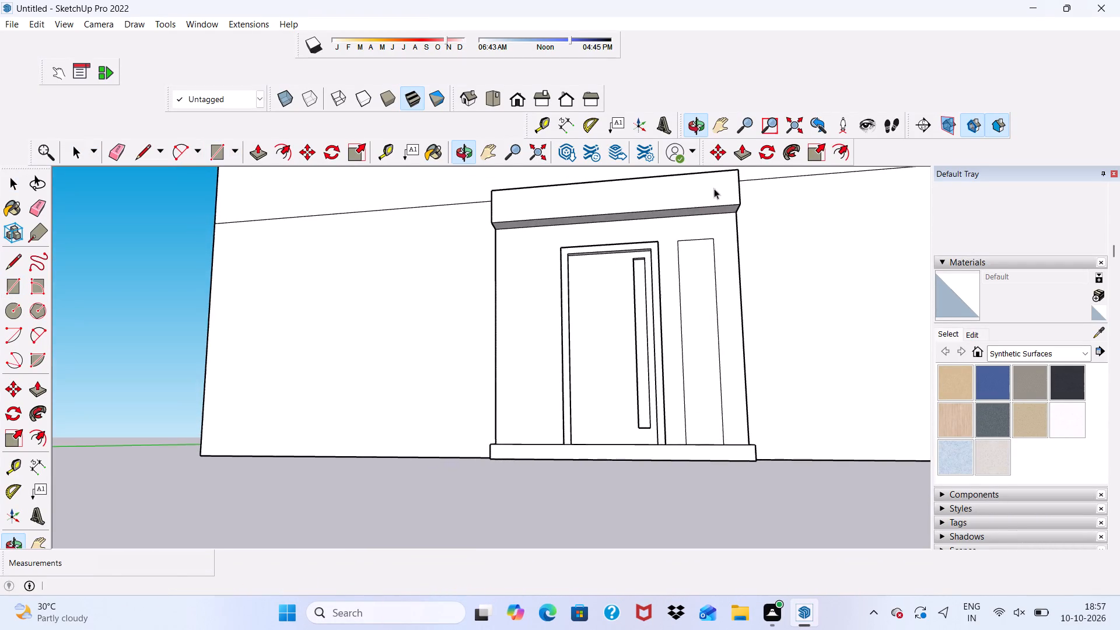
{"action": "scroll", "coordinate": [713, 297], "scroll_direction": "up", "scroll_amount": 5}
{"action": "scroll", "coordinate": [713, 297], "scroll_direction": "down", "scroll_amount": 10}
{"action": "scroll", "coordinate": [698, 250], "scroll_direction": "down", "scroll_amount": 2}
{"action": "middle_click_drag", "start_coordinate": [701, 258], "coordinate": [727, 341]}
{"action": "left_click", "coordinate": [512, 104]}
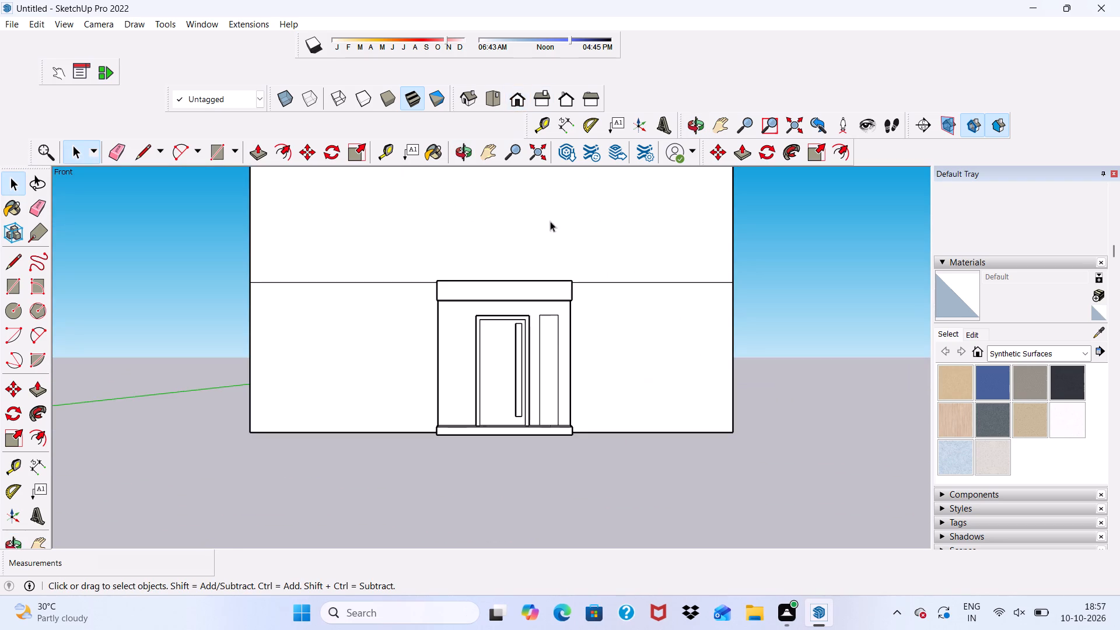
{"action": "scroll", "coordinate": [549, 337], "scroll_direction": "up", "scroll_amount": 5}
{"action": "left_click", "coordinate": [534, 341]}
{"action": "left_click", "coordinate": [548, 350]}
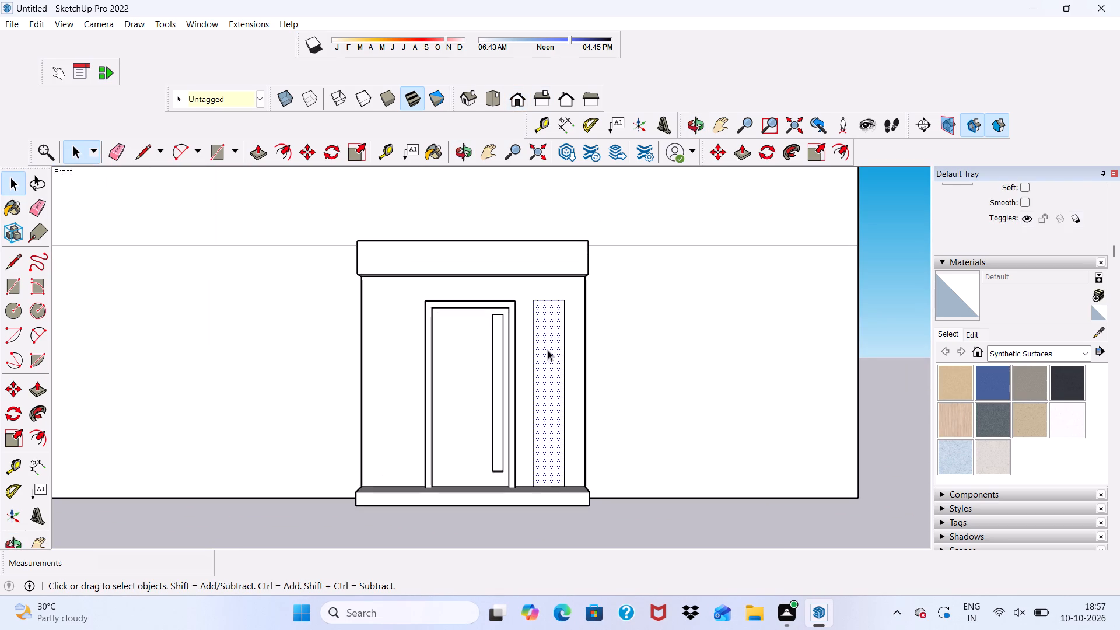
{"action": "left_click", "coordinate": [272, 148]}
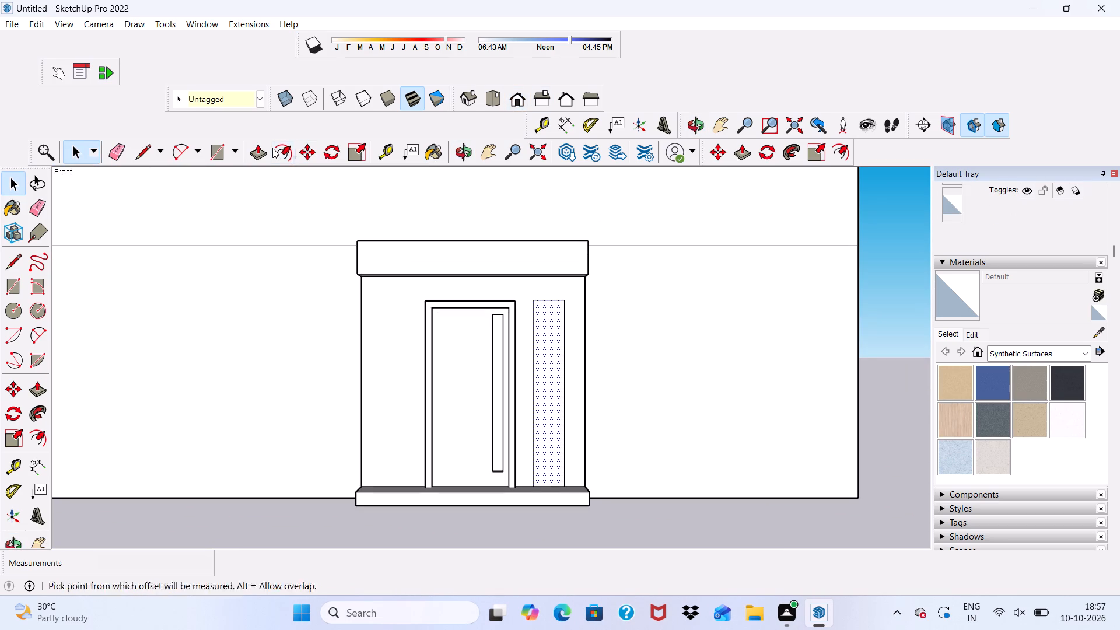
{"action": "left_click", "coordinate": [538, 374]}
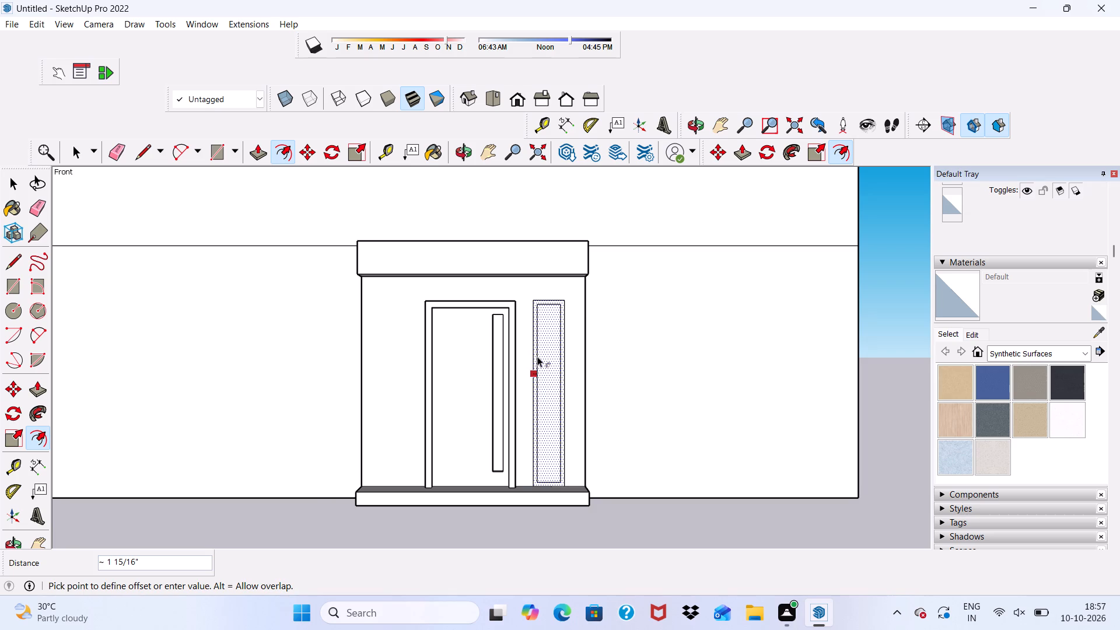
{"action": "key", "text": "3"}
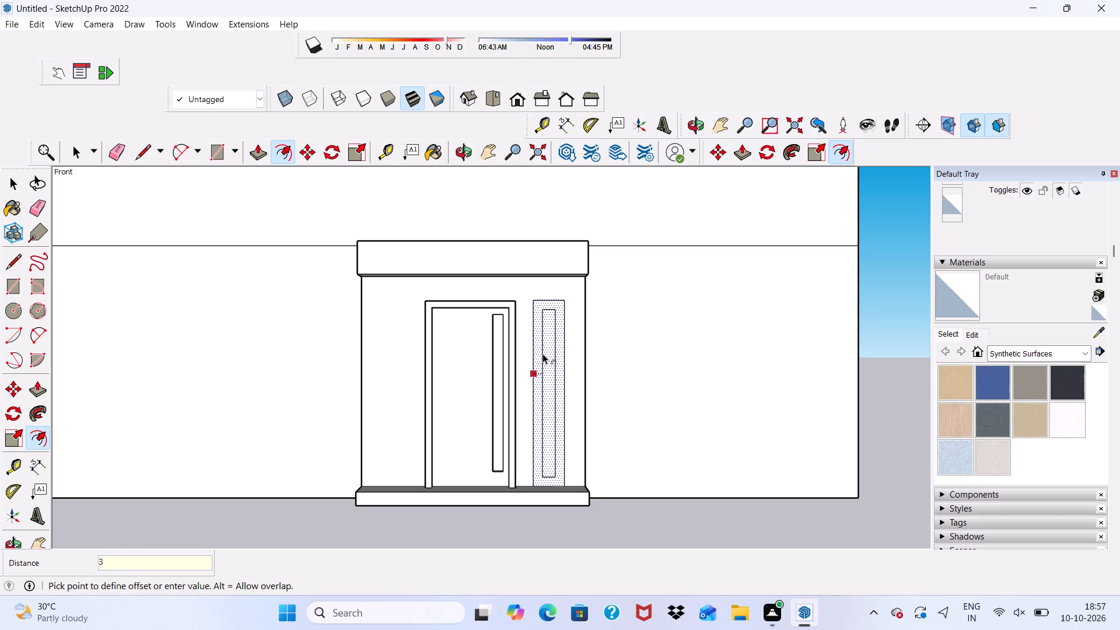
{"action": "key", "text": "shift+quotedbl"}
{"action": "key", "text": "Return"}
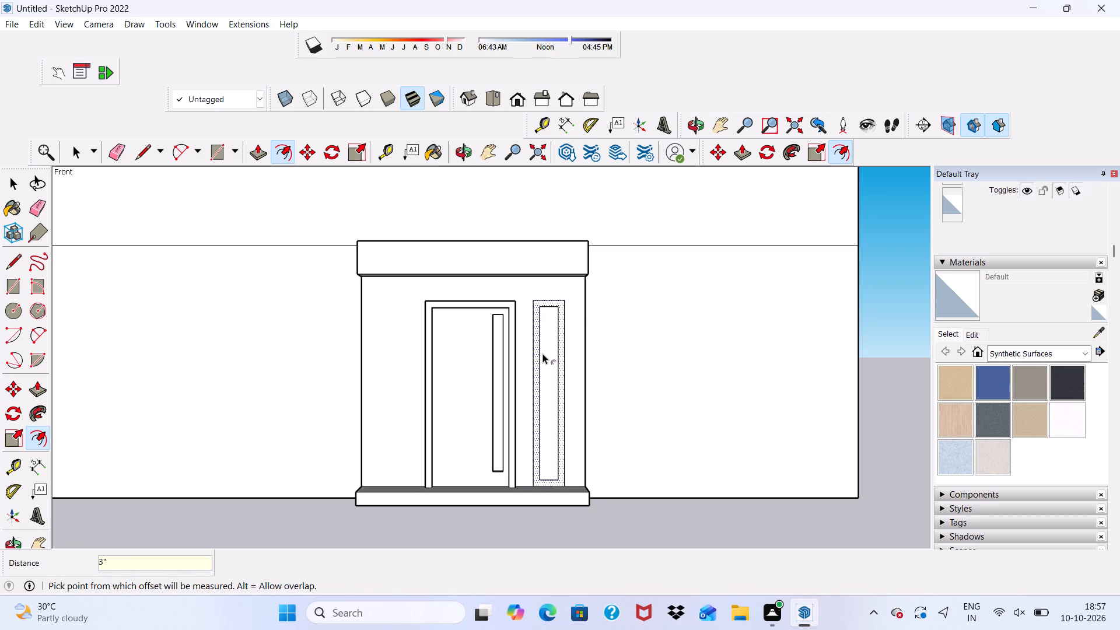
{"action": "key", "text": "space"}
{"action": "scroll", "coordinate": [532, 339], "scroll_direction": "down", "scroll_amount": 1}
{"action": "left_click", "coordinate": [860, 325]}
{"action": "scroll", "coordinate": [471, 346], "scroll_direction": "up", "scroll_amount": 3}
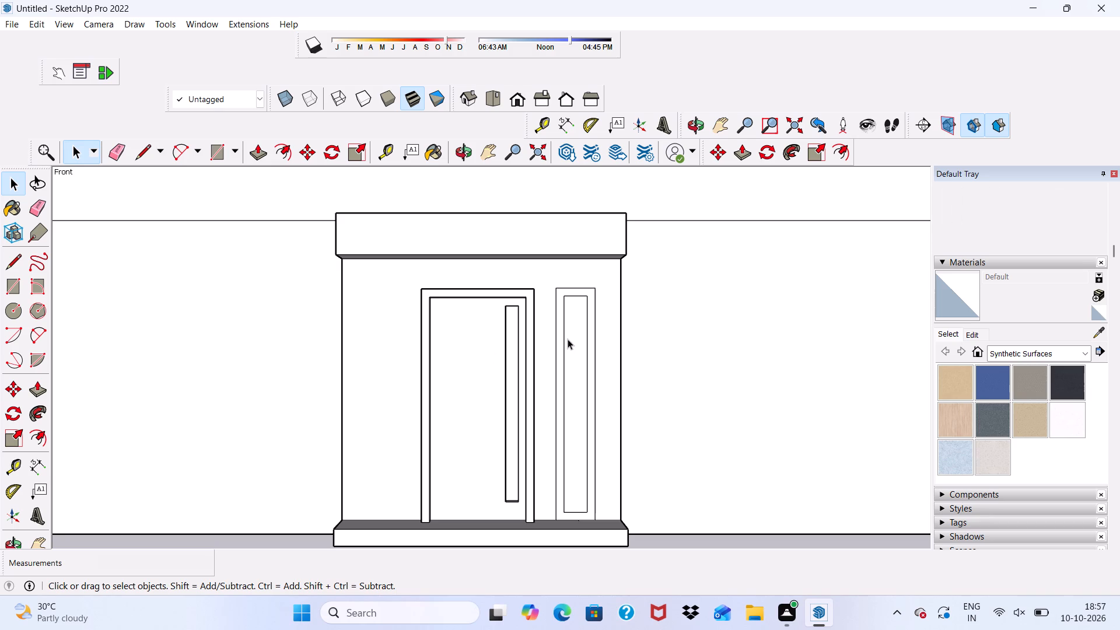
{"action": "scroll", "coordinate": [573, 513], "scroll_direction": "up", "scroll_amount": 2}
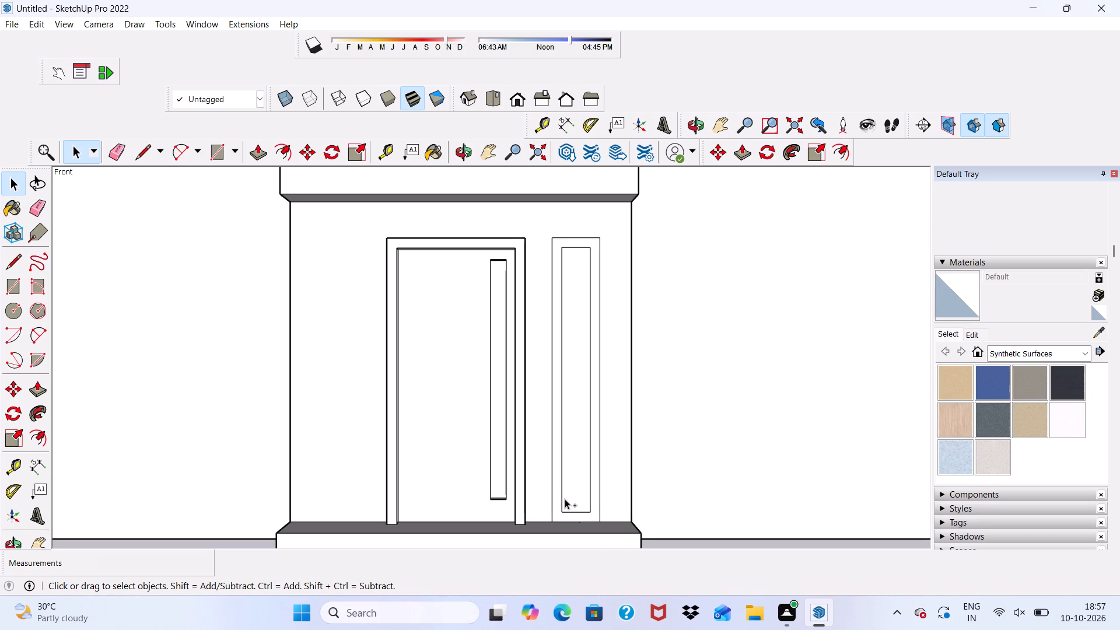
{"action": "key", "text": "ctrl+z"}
Offset the outline of the tall rectangle beside the door inward by about 1 7/8" to form a narrow frame border.
{"action": "left_click", "coordinate": [564, 407]}
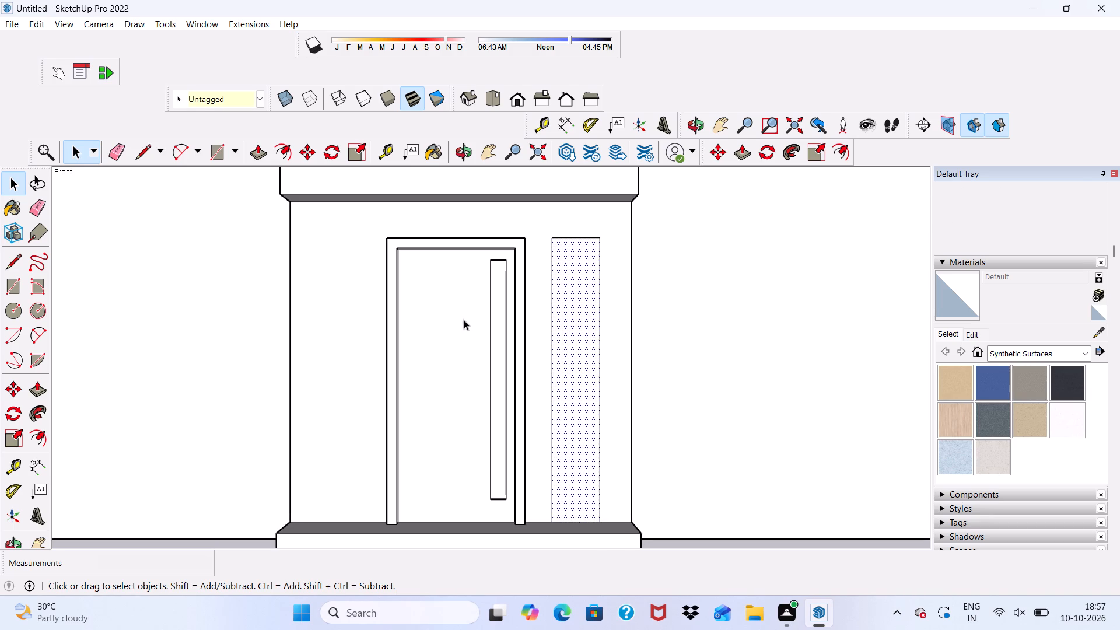
{"action": "left_click", "coordinate": [289, 148]}
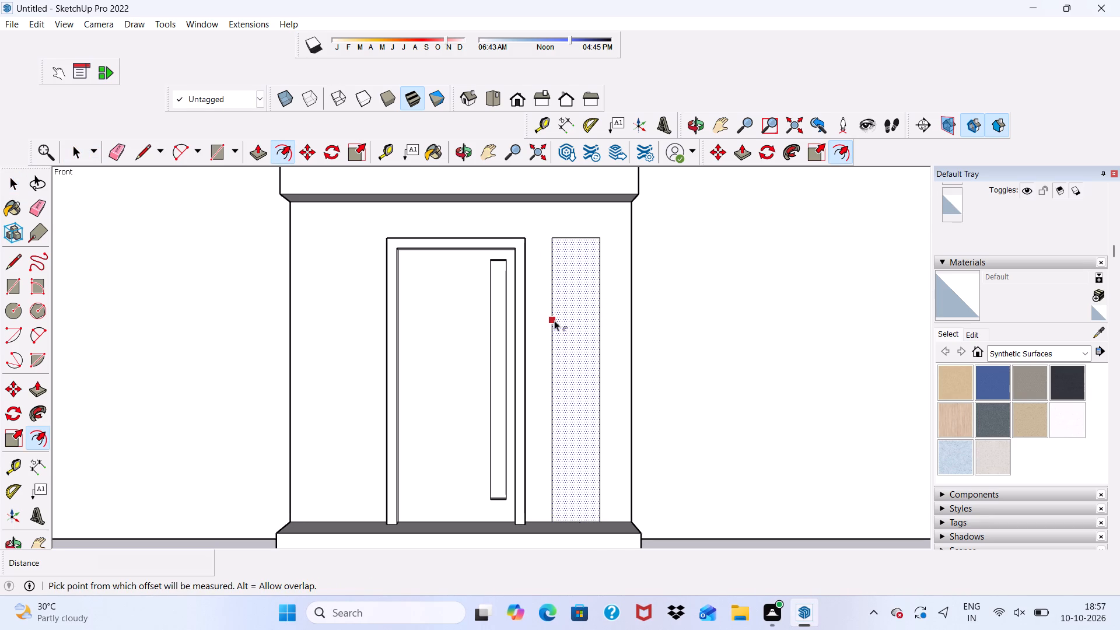
{"action": "left_click", "coordinate": [554, 320]}
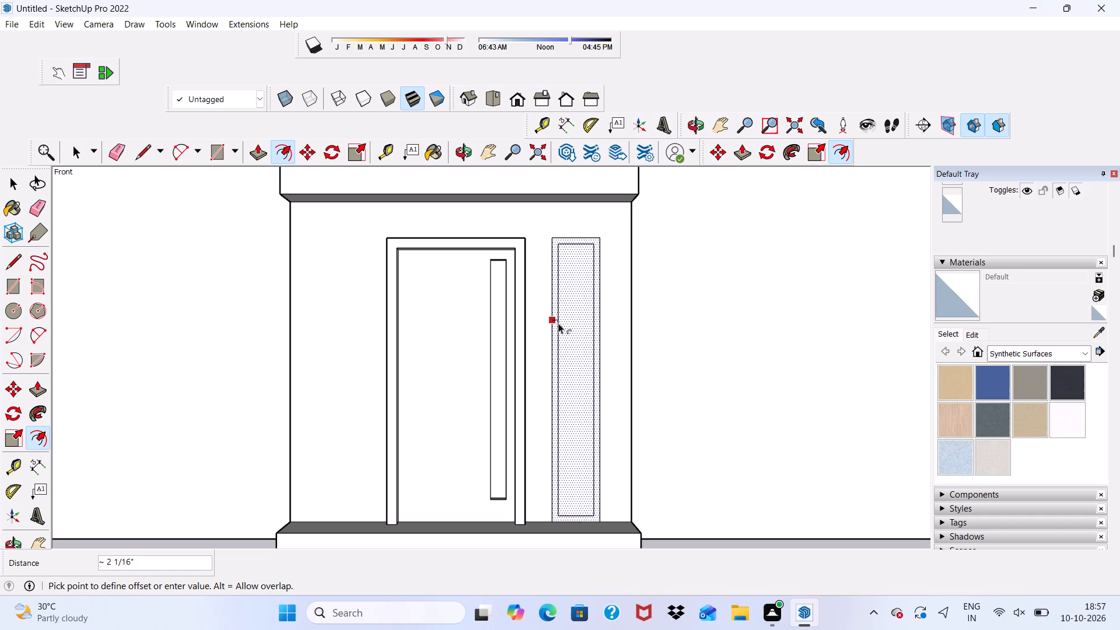
{"action": "left_click", "coordinate": [558, 323]}
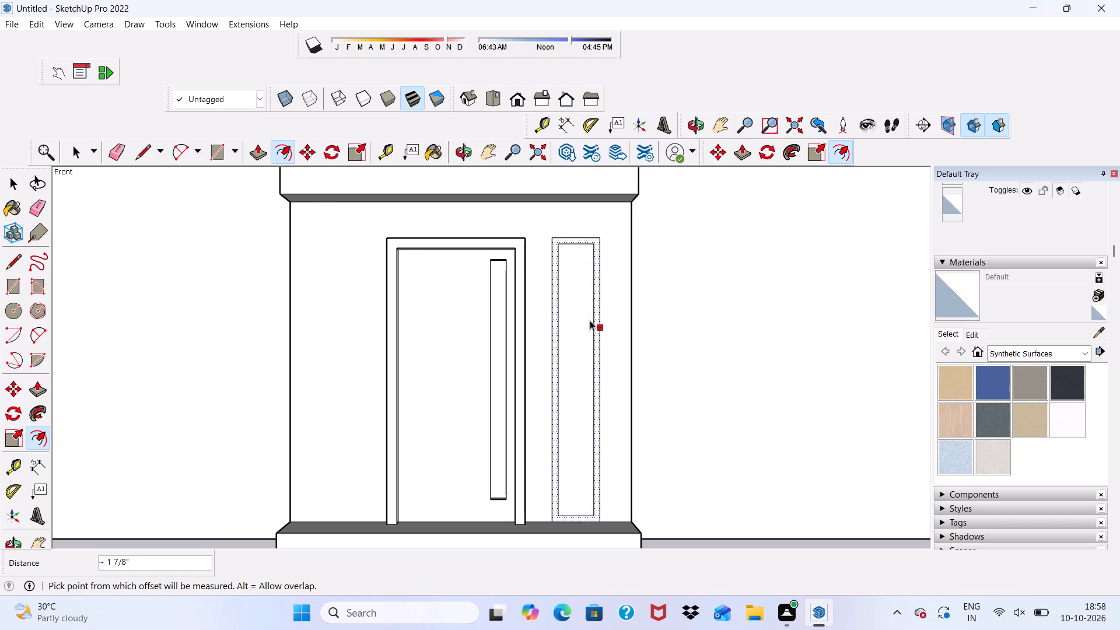
{"action": "scroll", "coordinate": [590, 315], "scroll_direction": "down", "scroll_amount": 2}
{"action": "key", "text": "space"}
{"action": "scroll", "coordinate": [572, 293], "scroll_direction": "down", "scroll_amount": 7}
{"action": "left_click", "coordinate": [829, 318]}
Push/Pull the narrow border face around the tall side rectangle outward 3" as a raised frame.
{"action": "scroll", "coordinate": [525, 315], "scroll_direction": "up", "scroll_amount": 3}
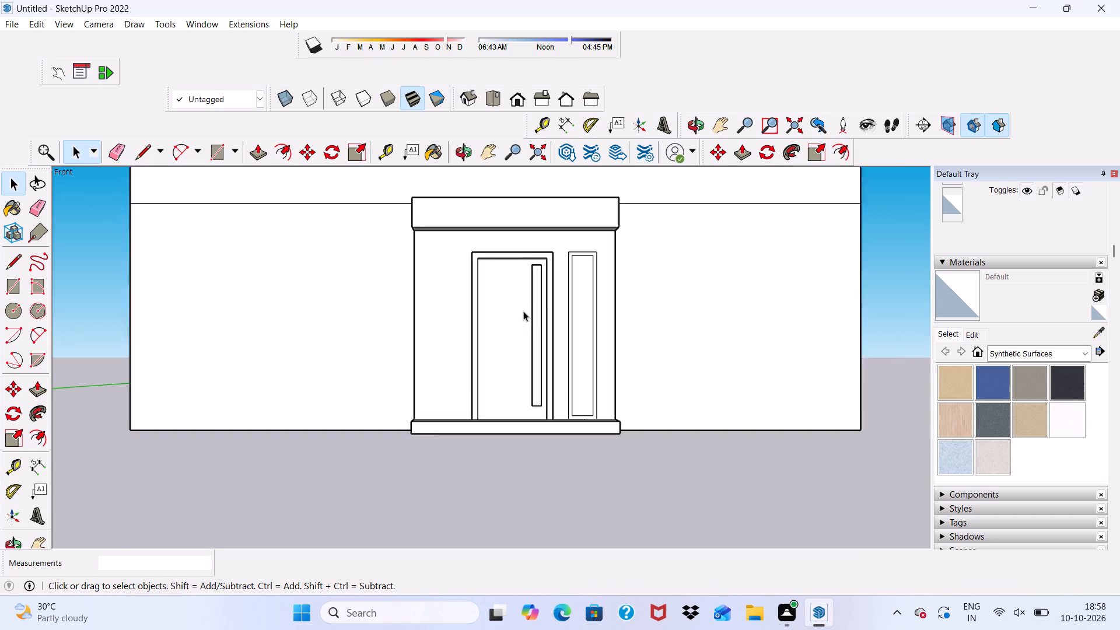
{"action": "scroll", "coordinate": [523, 311], "scroll_direction": "up", "scroll_amount": 2}
{"action": "scroll", "coordinate": [487, 305], "scroll_direction": "down", "scroll_amount": 4}
{"action": "middle_click_drag", "start_coordinate": [546, 314], "coordinate": [511, 358]}
{"action": "scroll", "coordinate": [474, 348], "scroll_direction": "up", "scroll_amount": 5}
{"action": "scroll", "coordinate": [458, 270], "scroll_direction": "up", "scroll_amount": 2}
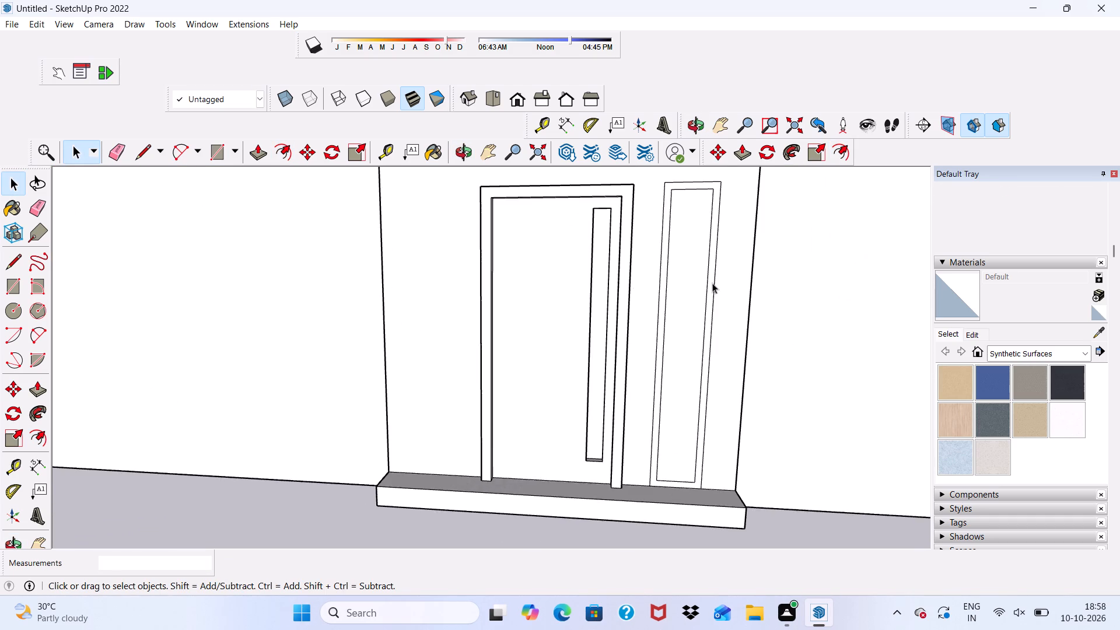
{"action": "scroll", "coordinate": [712, 283], "scroll_direction": "up", "scroll_amount": 9}
{"action": "left_click", "coordinate": [644, 254]}
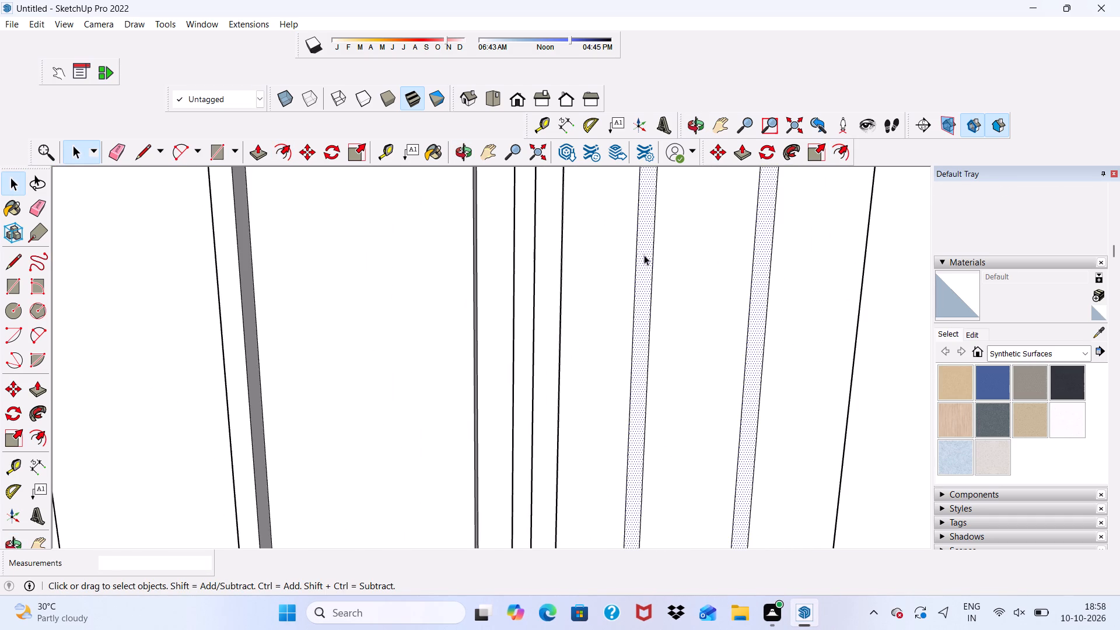
{"action": "left_click", "coordinate": [258, 155]}
{"action": "scroll", "coordinate": [661, 277], "scroll_direction": "up", "scroll_amount": 4}
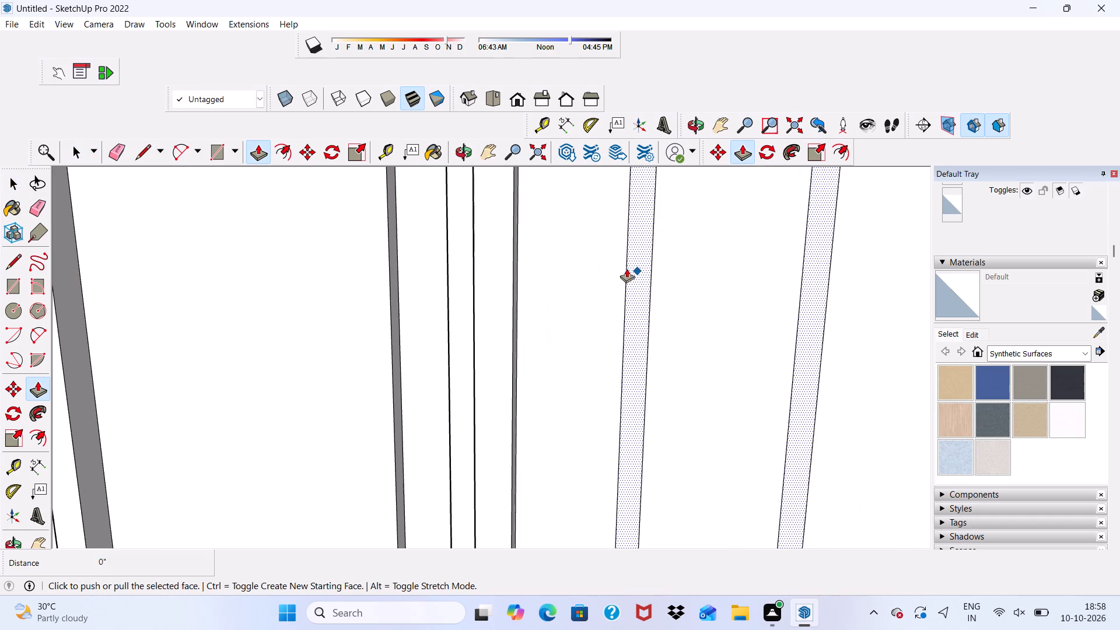
{"action": "left_click", "coordinate": [633, 270]}
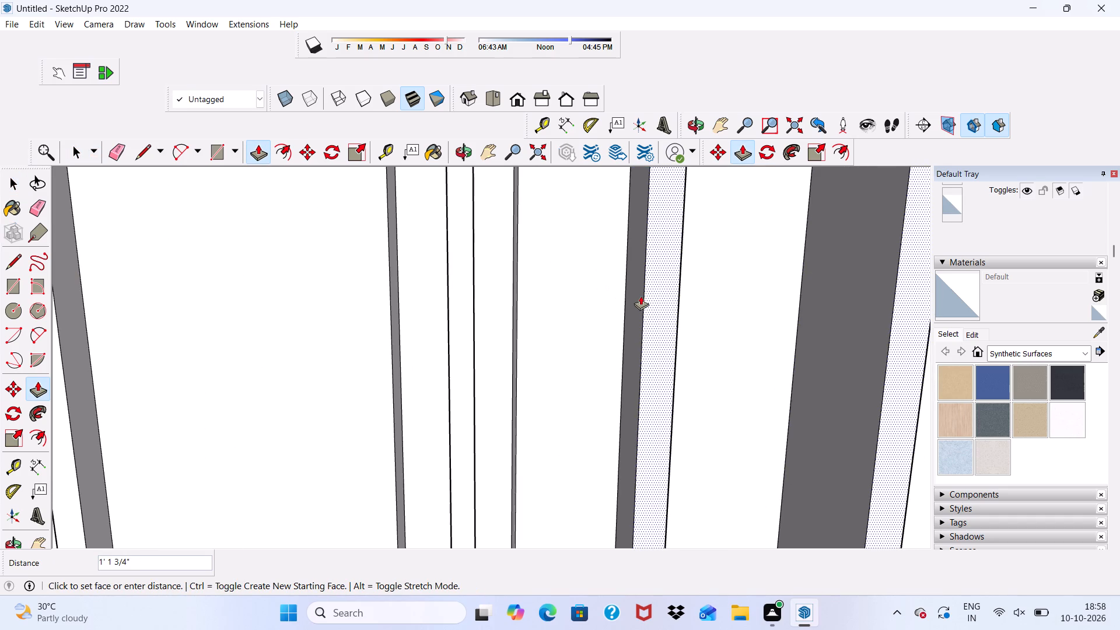
{"action": "key", "text": "3"}
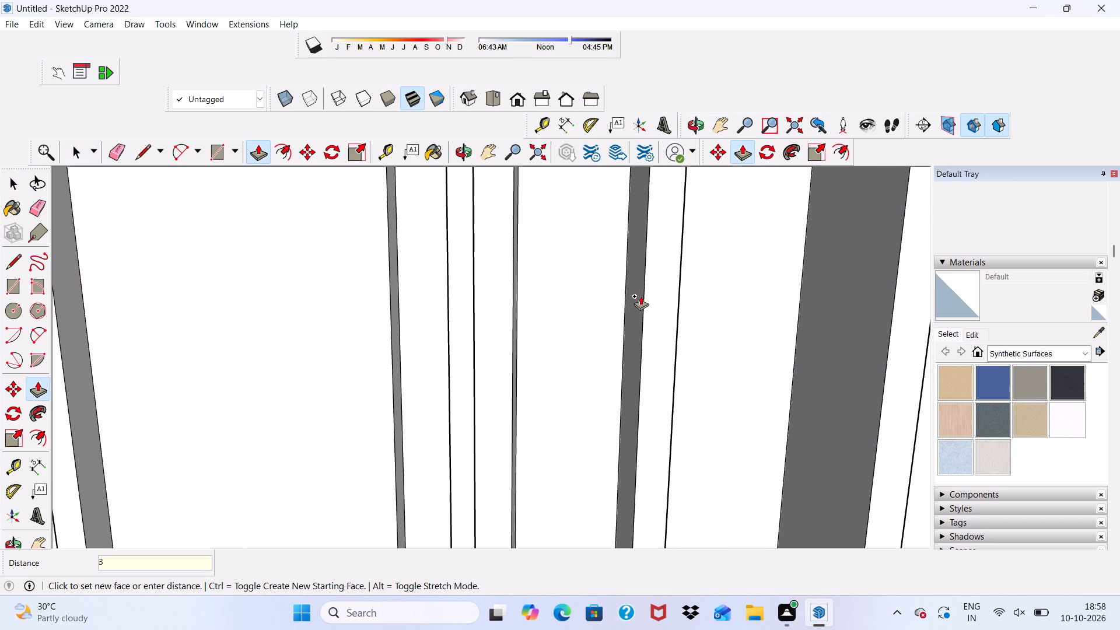
{"action": "key", "text": "shift+quotedbl"}
{"action": "key", "text": "Return"}
{"action": "key", "text": "space"}
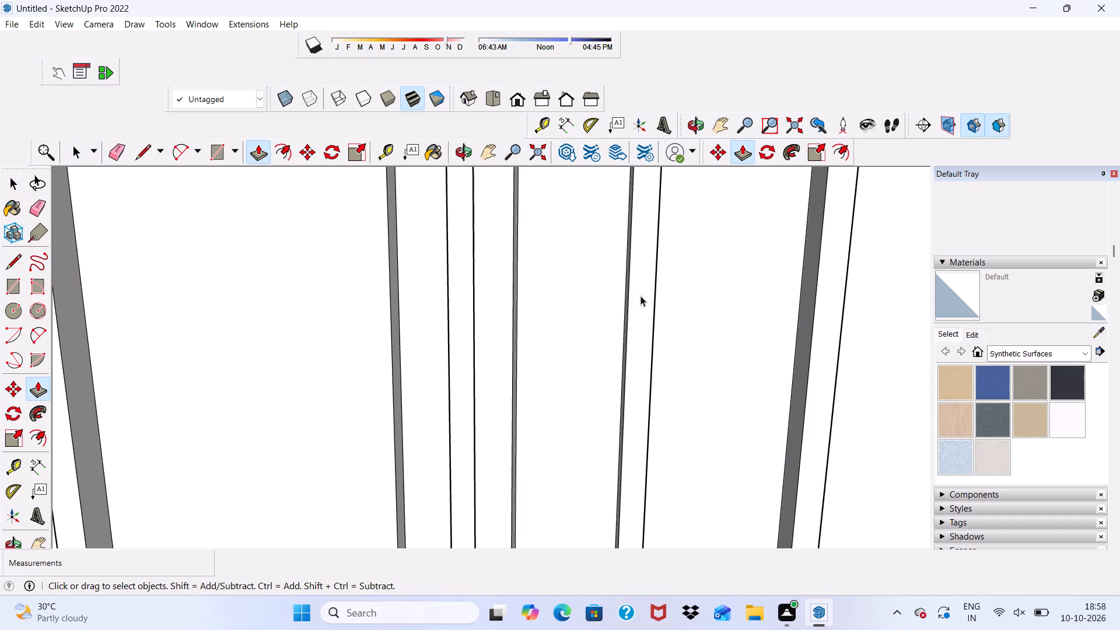
Examine the raised side frame and the whole entrance from lower and higher angles.
{"action": "scroll", "coordinate": [639, 303], "scroll_direction": "down", "scroll_amount": 11}
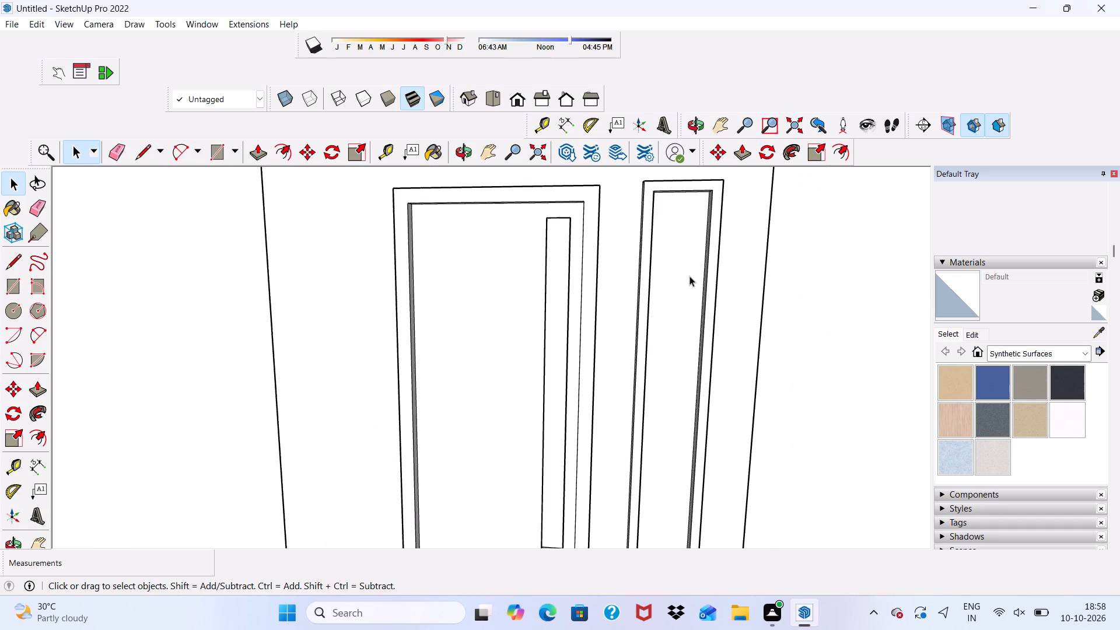
{"action": "scroll", "coordinate": [691, 277], "scroll_direction": "down", "scroll_amount": 9}
{"action": "middle_click_drag", "start_coordinate": [692, 279], "coordinate": [749, 198]}
{"action": "scroll", "coordinate": [711, 240], "scroll_direction": "up", "scroll_amount": 4}
{"action": "scroll", "coordinate": [447, 240], "scroll_direction": "down", "scroll_amount": 2}
{"action": "scroll", "coordinate": [517, 268], "scroll_direction": "down", "scroll_amount": 2}
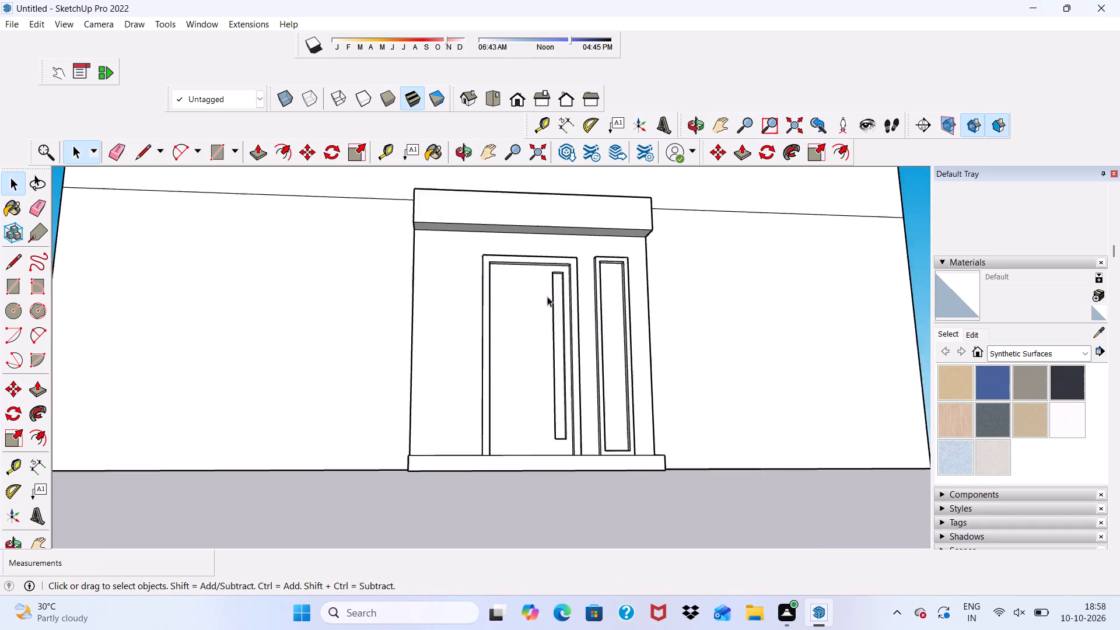
{"action": "scroll", "coordinate": [547, 296], "scroll_direction": "down", "scroll_amount": 3}
{"action": "middle_click_drag", "start_coordinate": [556, 321], "coordinate": [566, 409]}
{"action": "scroll", "coordinate": [561, 369], "scroll_direction": "up", "scroll_amount": 5}
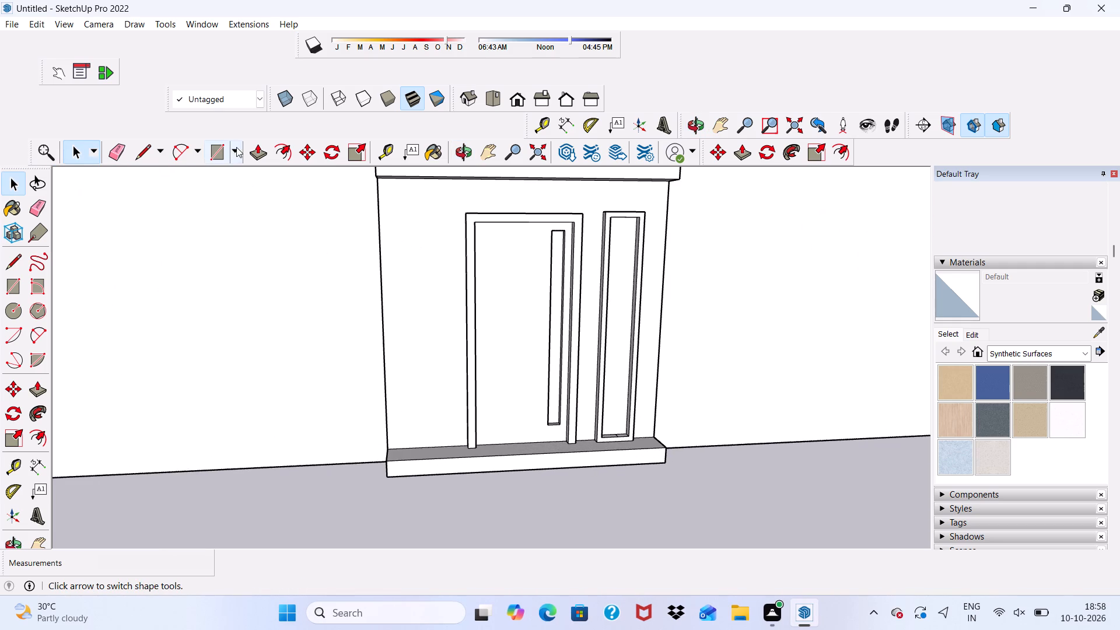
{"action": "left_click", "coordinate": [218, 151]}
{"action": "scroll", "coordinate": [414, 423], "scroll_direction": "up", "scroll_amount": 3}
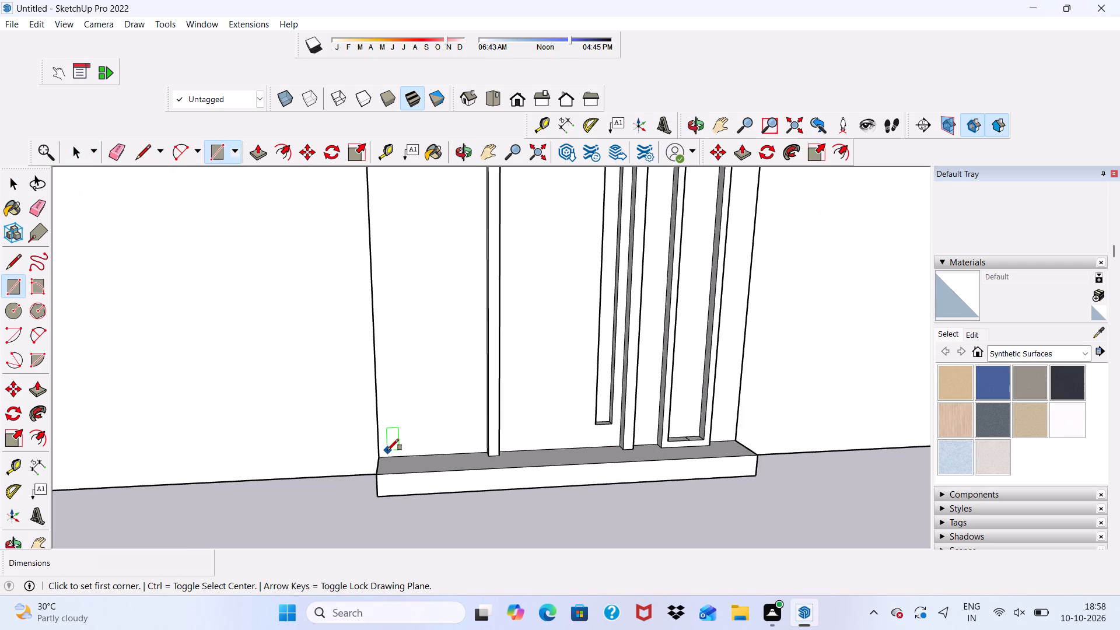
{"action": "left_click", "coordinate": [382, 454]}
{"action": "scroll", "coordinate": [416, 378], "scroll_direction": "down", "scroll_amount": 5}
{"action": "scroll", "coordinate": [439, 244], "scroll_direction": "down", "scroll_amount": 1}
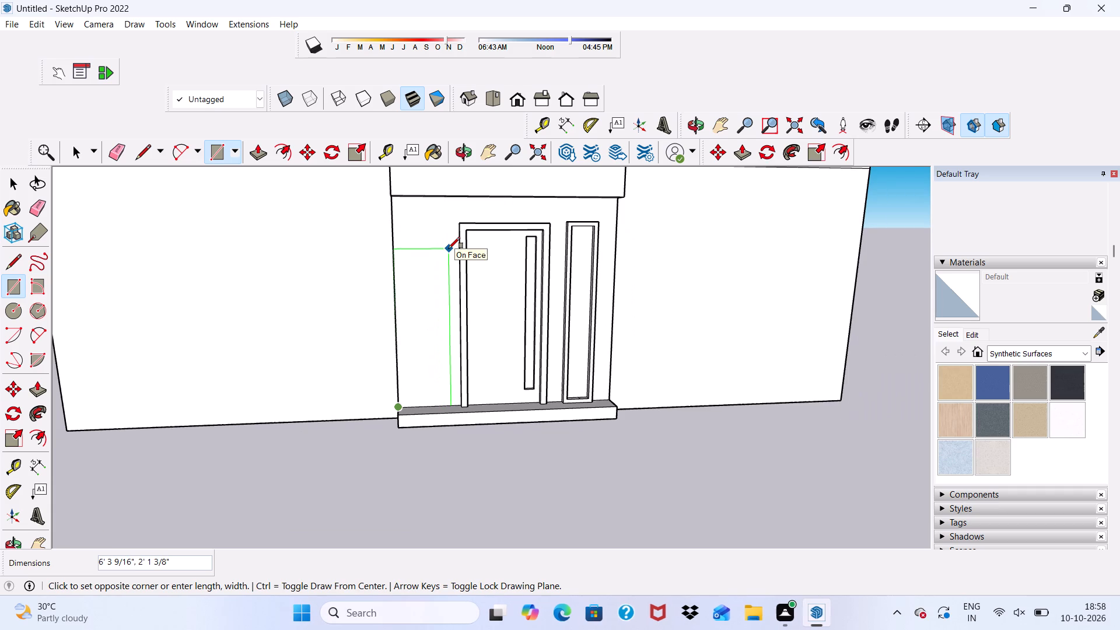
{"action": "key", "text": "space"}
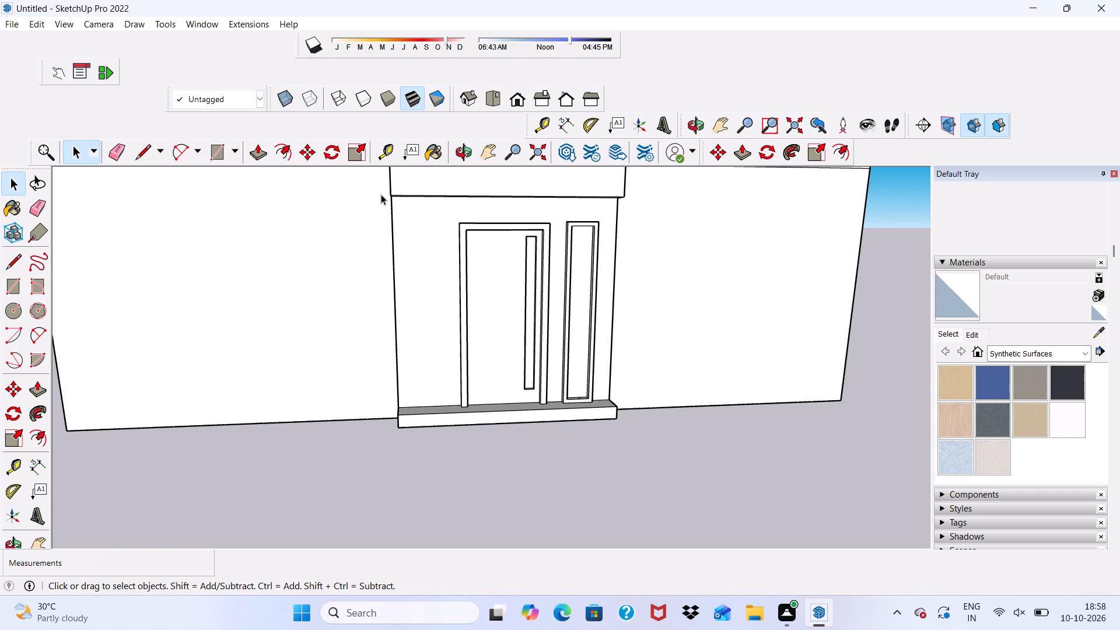
Draw a rectangle about 1' 6 3/8" by 7' 4 7/16" on the entrance panel's other side of the door, starting from the step's top edge.
{"action": "left_click", "coordinate": [217, 149]}
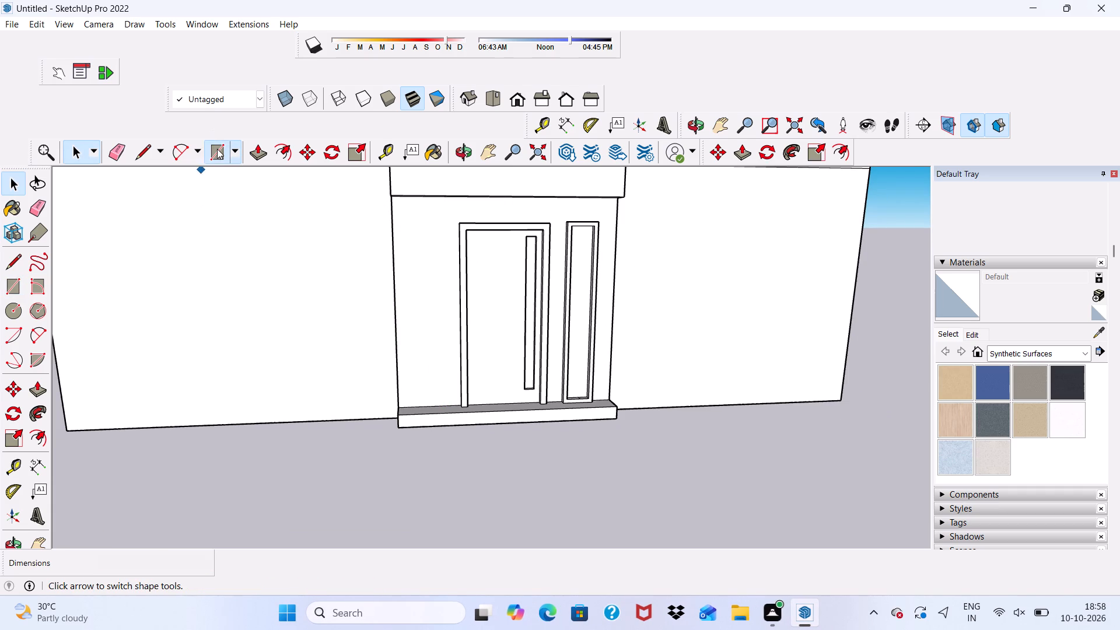
{"action": "scroll", "coordinate": [429, 394], "scroll_direction": "up", "scroll_amount": 4}
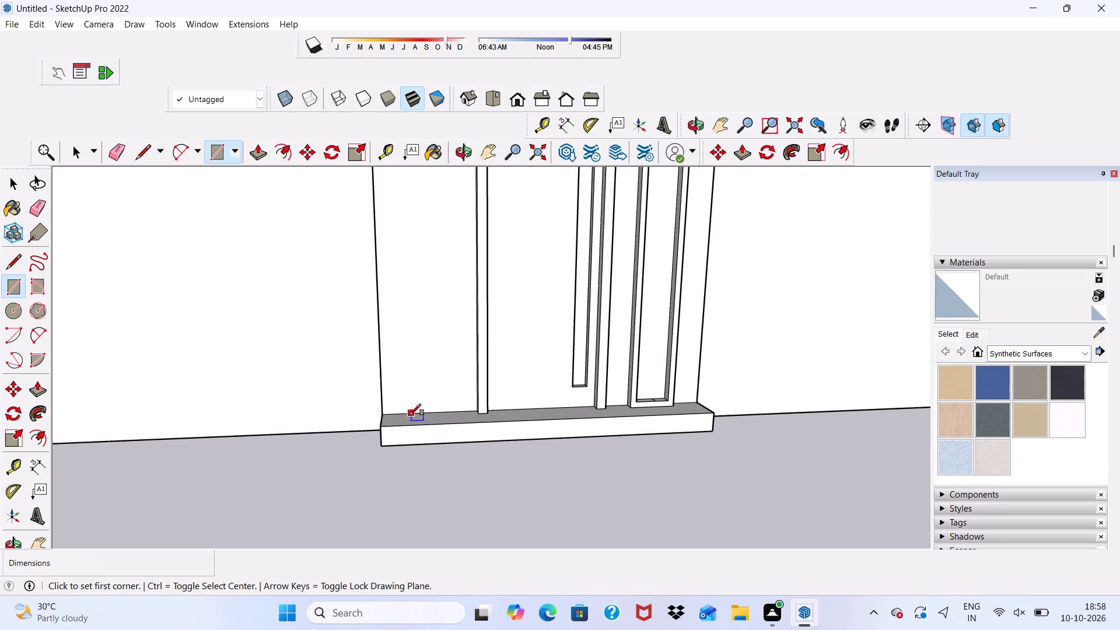
{"action": "left_click", "coordinate": [404, 414]}
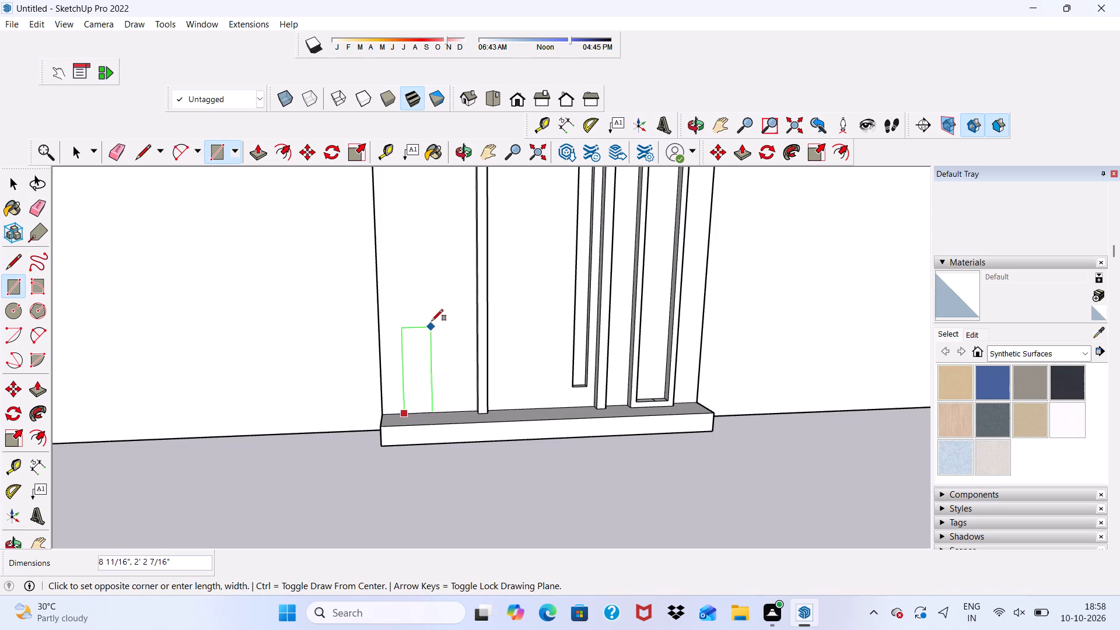
{"action": "scroll", "coordinate": [433, 312], "scroll_direction": "down", "scroll_amount": 3}
{"action": "scroll", "coordinate": [457, 226], "scroll_direction": "down", "scroll_amount": 1}
{"action": "scroll", "coordinate": [464, 136], "scroll_direction": "down", "scroll_amount": 4}
{"action": "scroll", "coordinate": [470, 191], "scroll_direction": "down", "scroll_amount": 1}
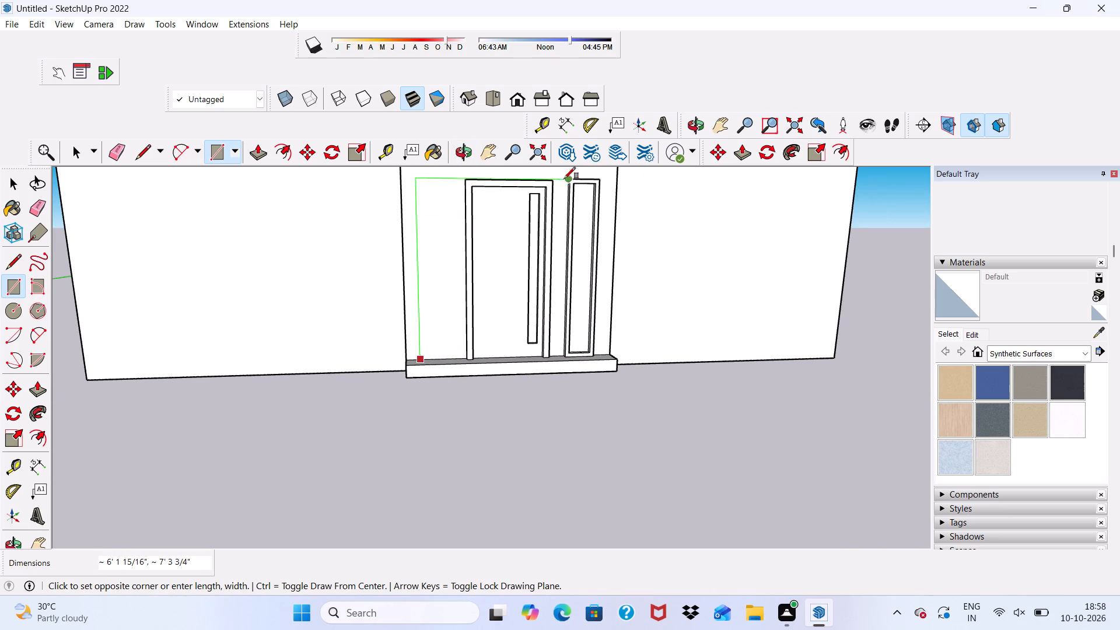
{"action": "left_click", "coordinate": [455, 176]}
{"action": "key", "text": "space"}
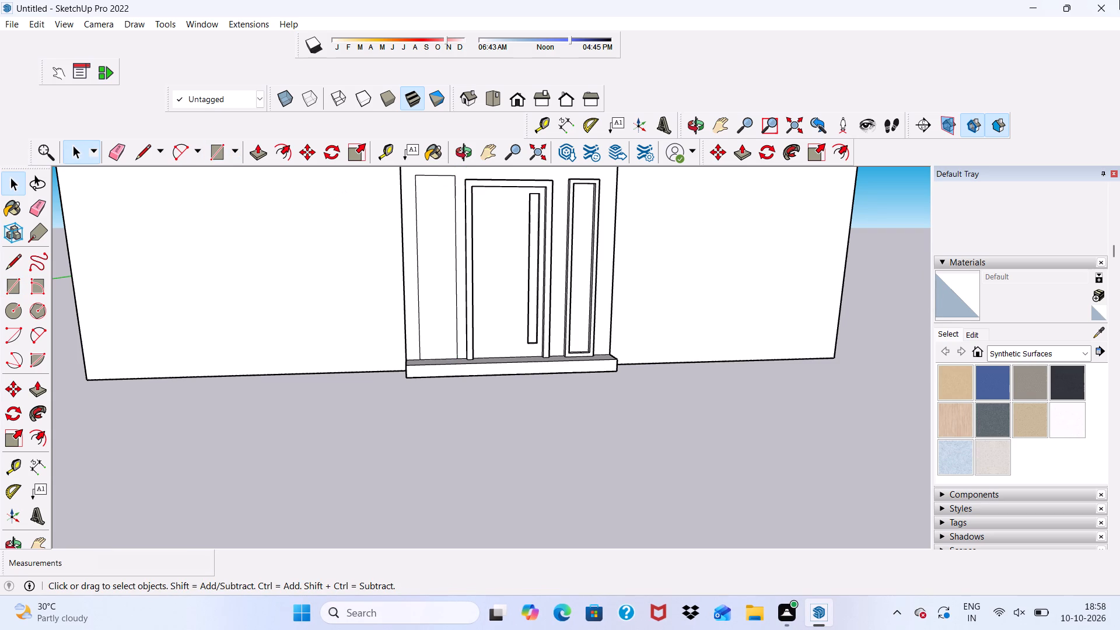
Offset the outline of the new rectangle on the door's plain side 3" inward.
{"action": "left_click", "coordinate": [278, 147]}
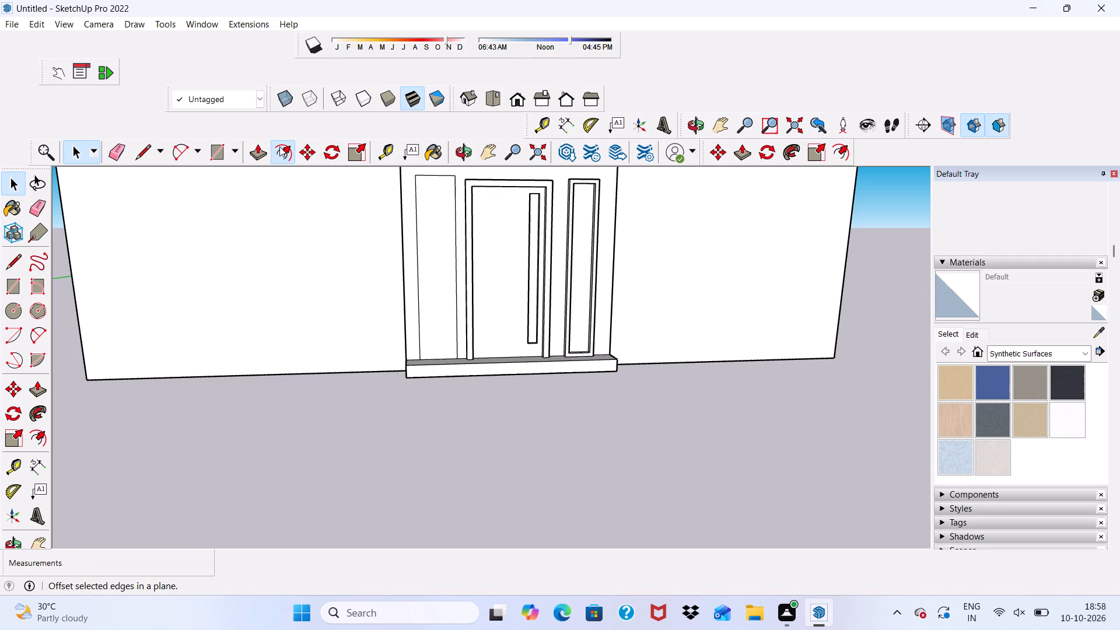
{"action": "left_click", "coordinate": [425, 265]}
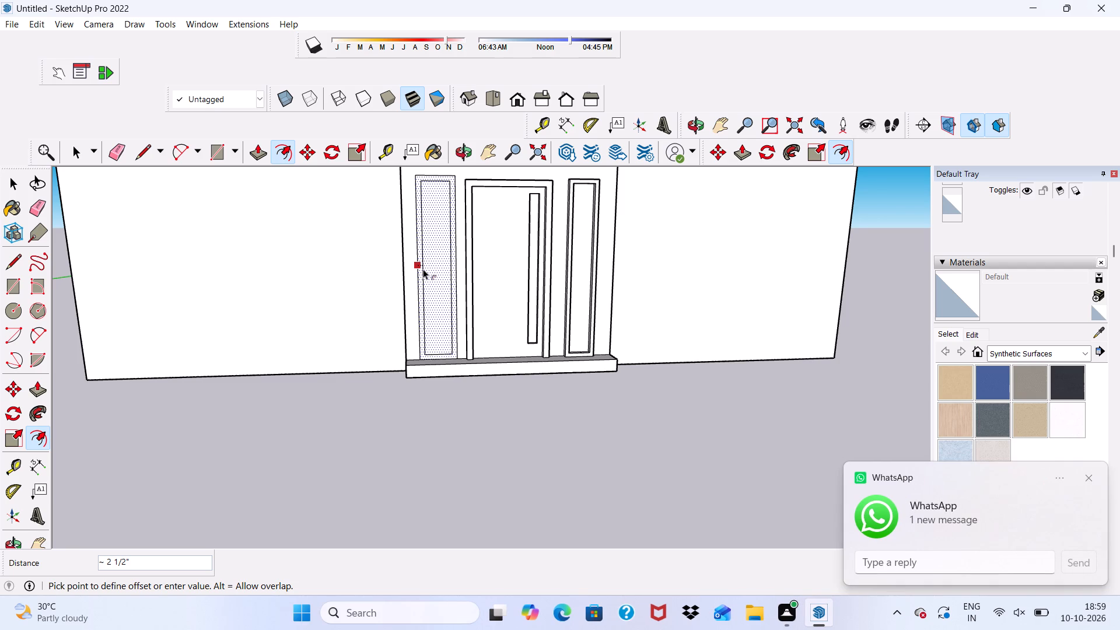
{"action": "key", "text": "3"}
{"action": "key", "text": "shift+quotedbl"}
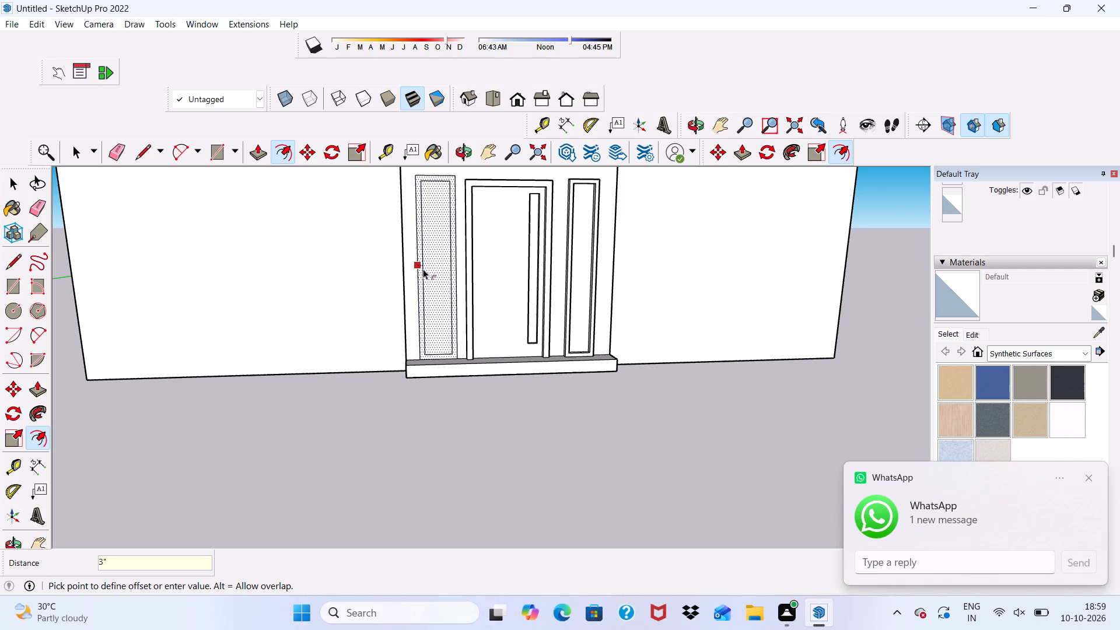
{"action": "key", "text": "Return"}
{"action": "key", "text": "space"}
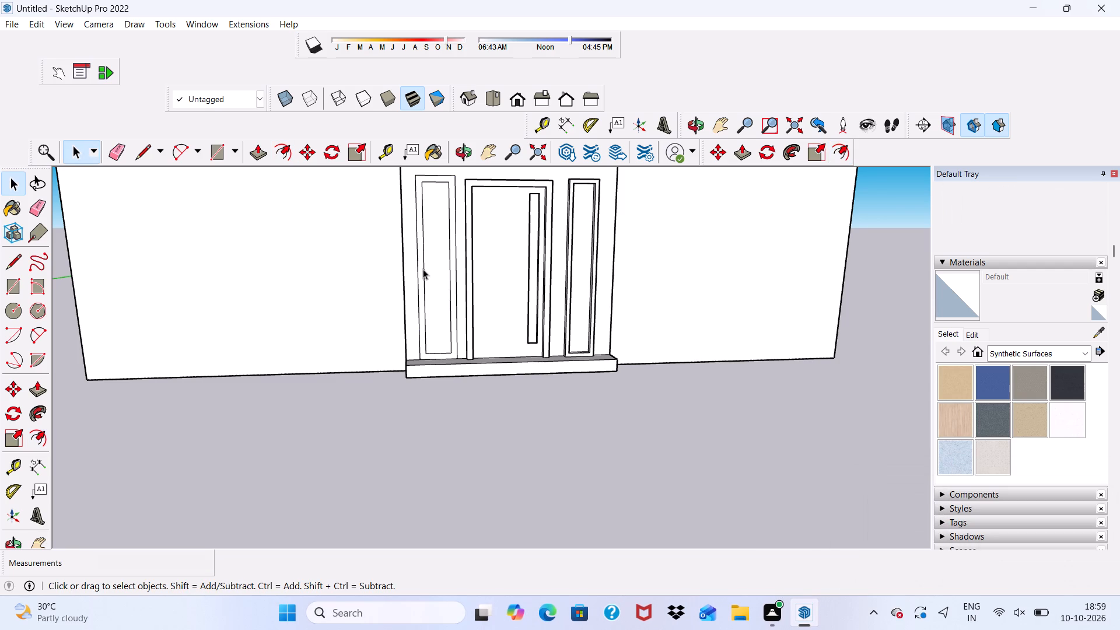
Push/Pull the border face around the side rectangle on the door's plain side outward 3" as a raised frame.
{"action": "scroll", "coordinate": [400, 250], "scroll_direction": "down", "scroll_amount": 5}
{"action": "middle_click_drag", "start_coordinate": [456, 280], "coordinate": [445, 338]}
{"action": "scroll", "coordinate": [446, 338], "scroll_direction": "up", "scroll_amount": 11}
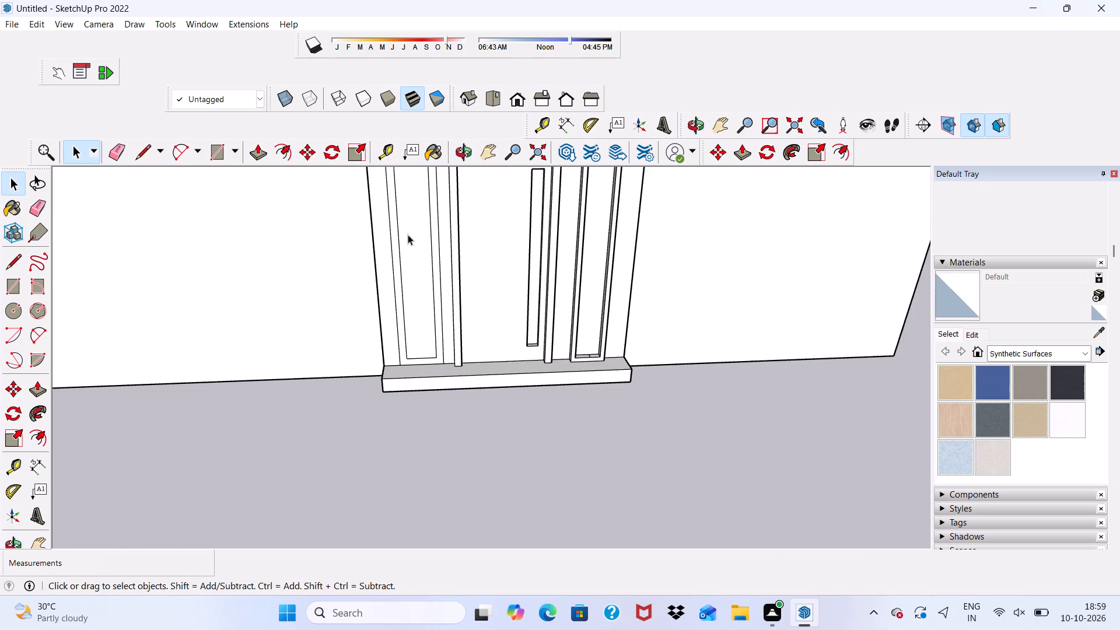
{"action": "scroll", "coordinate": [395, 385], "scroll_direction": "up", "scroll_amount": 5}
{"action": "scroll", "coordinate": [422, 346], "scroll_direction": "up", "scroll_amount": 5}
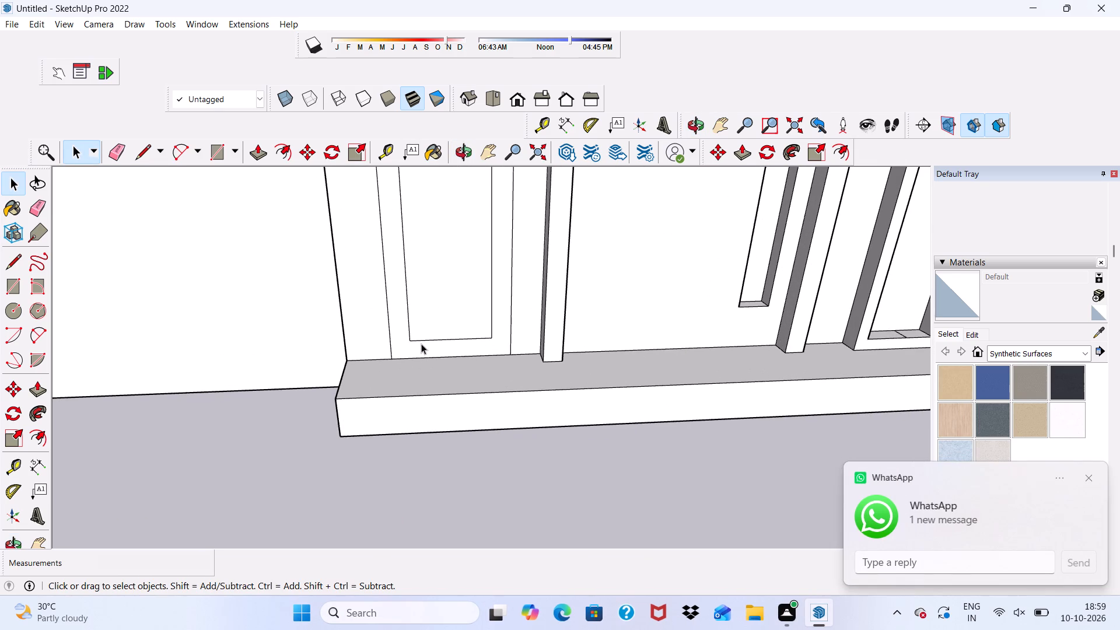
{"action": "left_click", "coordinate": [256, 151]}
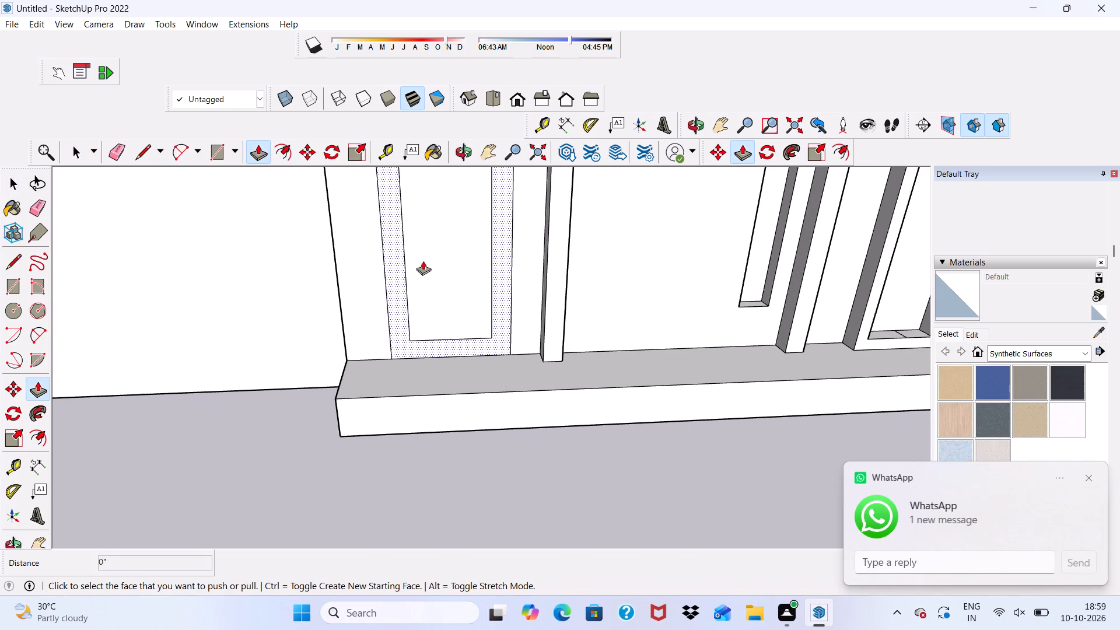
{"action": "left_click", "coordinate": [390, 291]}
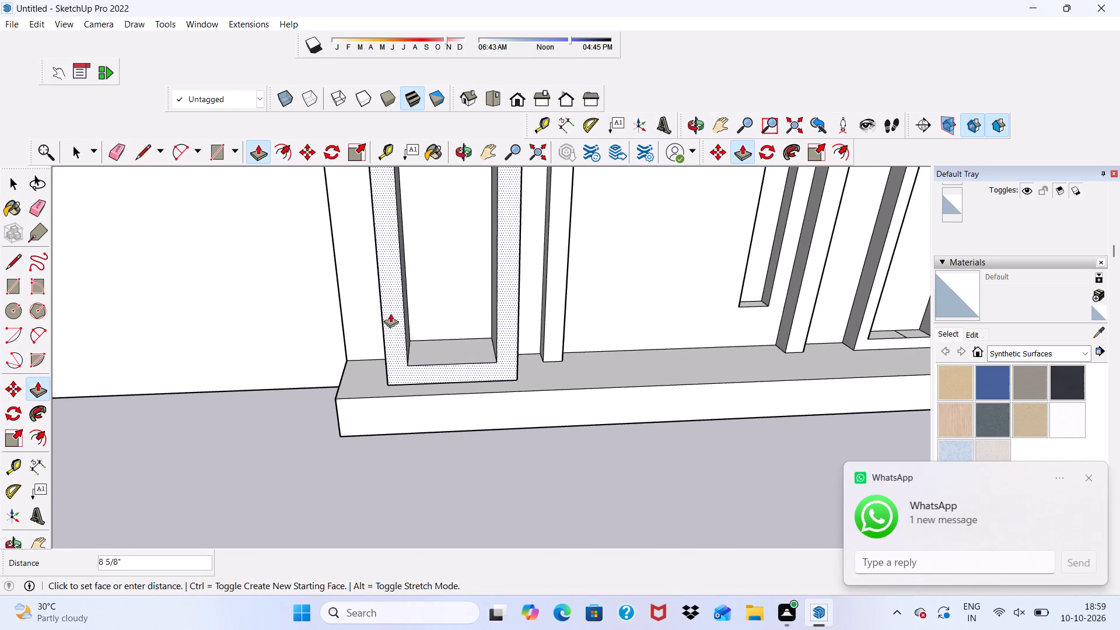
{"action": "key", "text": "3"}
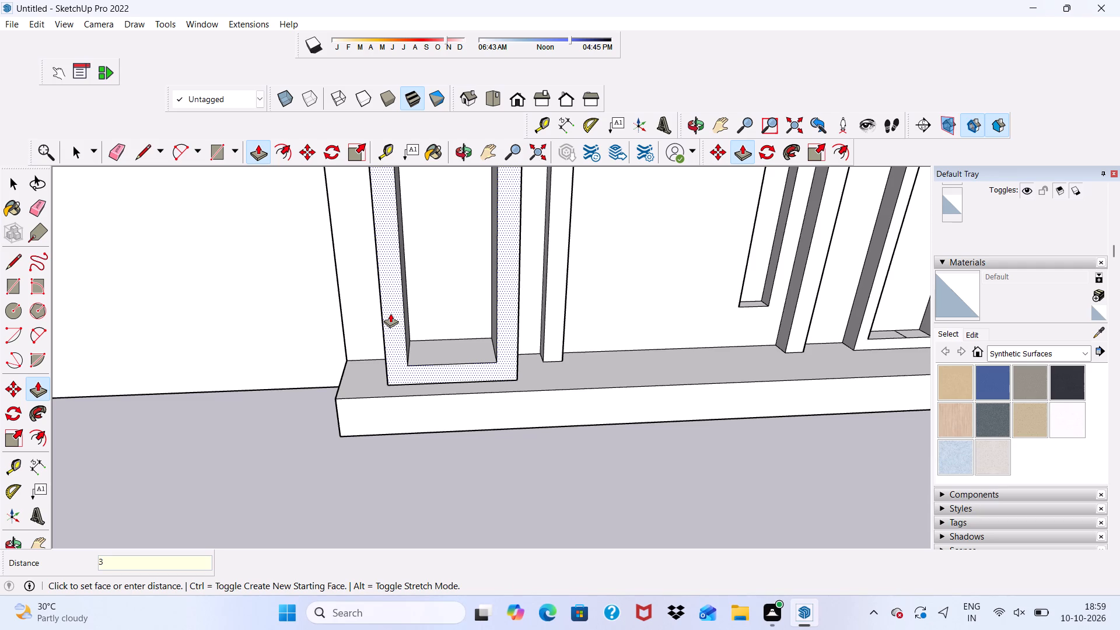
{"action": "key", "text": "shift+quotedbl"}
{"action": "key", "text": "Return"}
{"action": "key", "text": "space"}
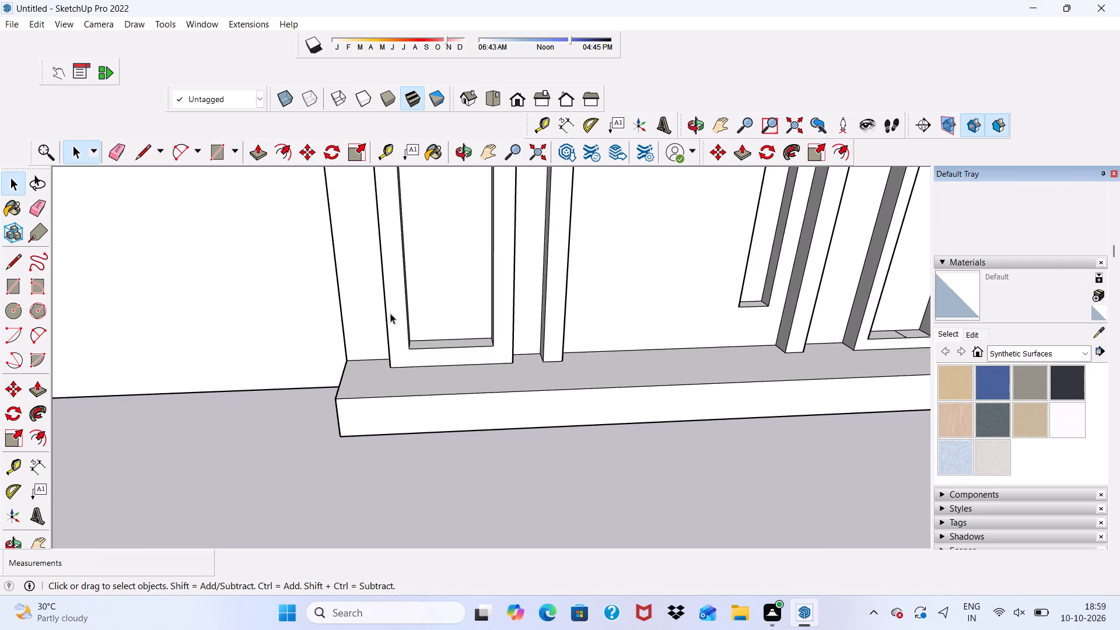
Examine the entrance with both raised side frames from low, frontal and oblique angles.
{"action": "scroll", "coordinate": [390, 313], "scroll_direction": "down", "scroll_amount": 16}
{"action": "middle_click_drag", "start_coordinate": [405, 333], "coordinate": [334, 225]}
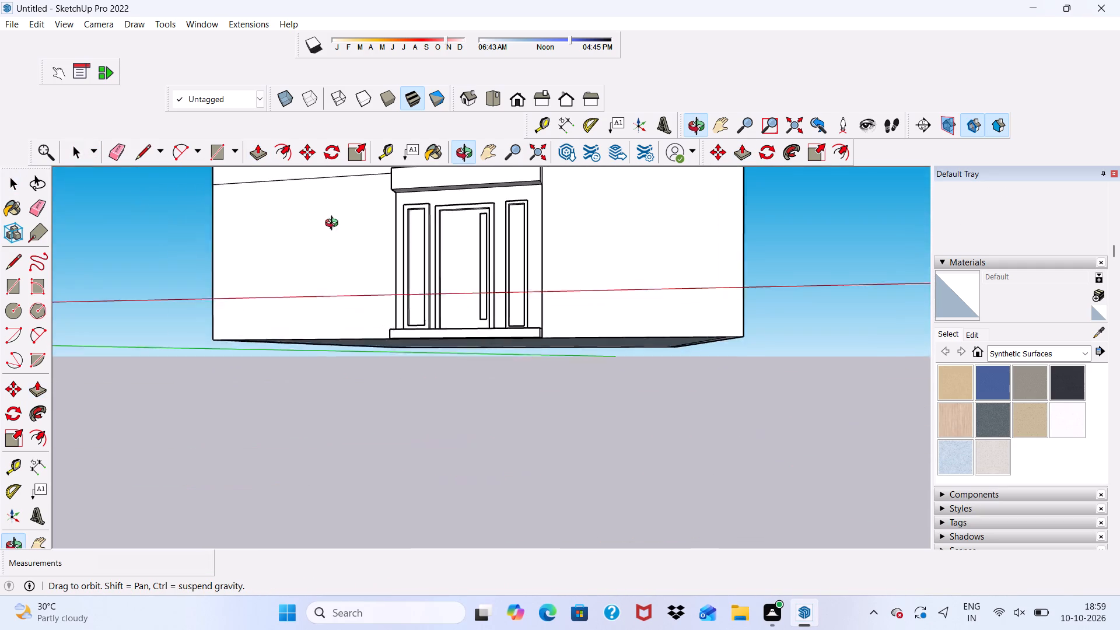
{"action": "middle_click_drag", "start_coordinate": [334, 225], "coordinate": [320, 247]}
{"action": "scroll", "coordinate": [496, 296], "scroll_direction": "up", "scroll_amount": 8}
{"action": "scroll", "coordinate": [493, 302], "scroll_direction": "down", "scroll_amount": 7}
{"action": "middle_click_drag", "start_coordinate": [422, 311], "coordinate": [423, 312]}
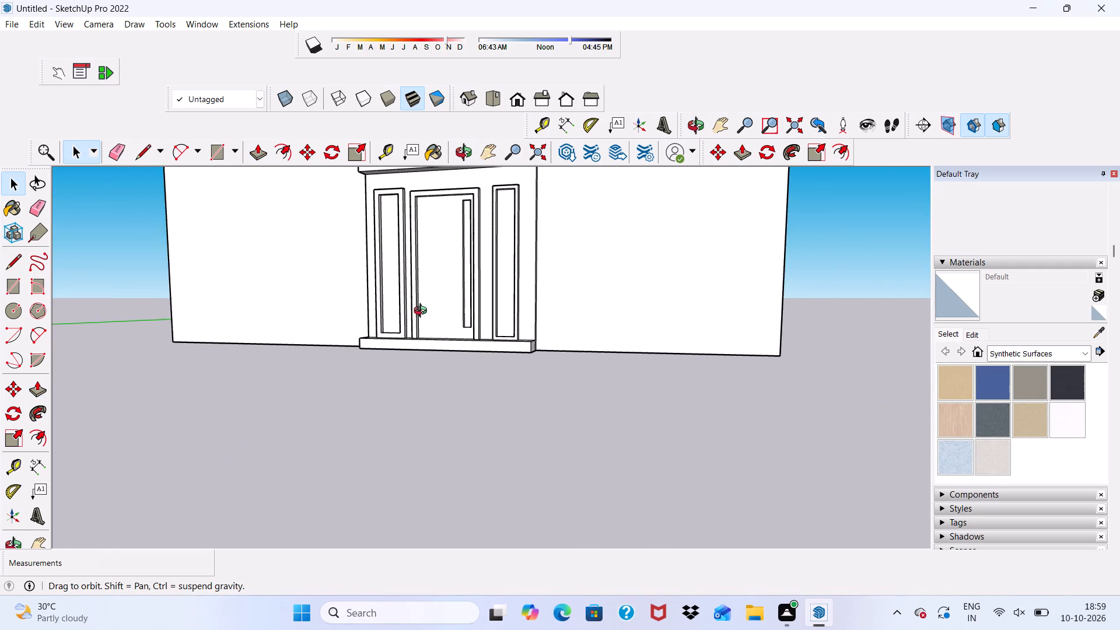
{"action": "middle_click_drag", "start_coordinate": [423, 312], "coordinate": [488, 334]}
{"action": "scroll", "coordinate": [479, 317], "scroll_direction": "up", "scroll_amount": 5}
{"action": "scroll", "coordinate": [475, 226], "scroll_direction": "up", "scroll_amount": 5}
{"action": "middle_click_drag", "start_coordinate": [467, 277], "coordinate": [443, 288]}
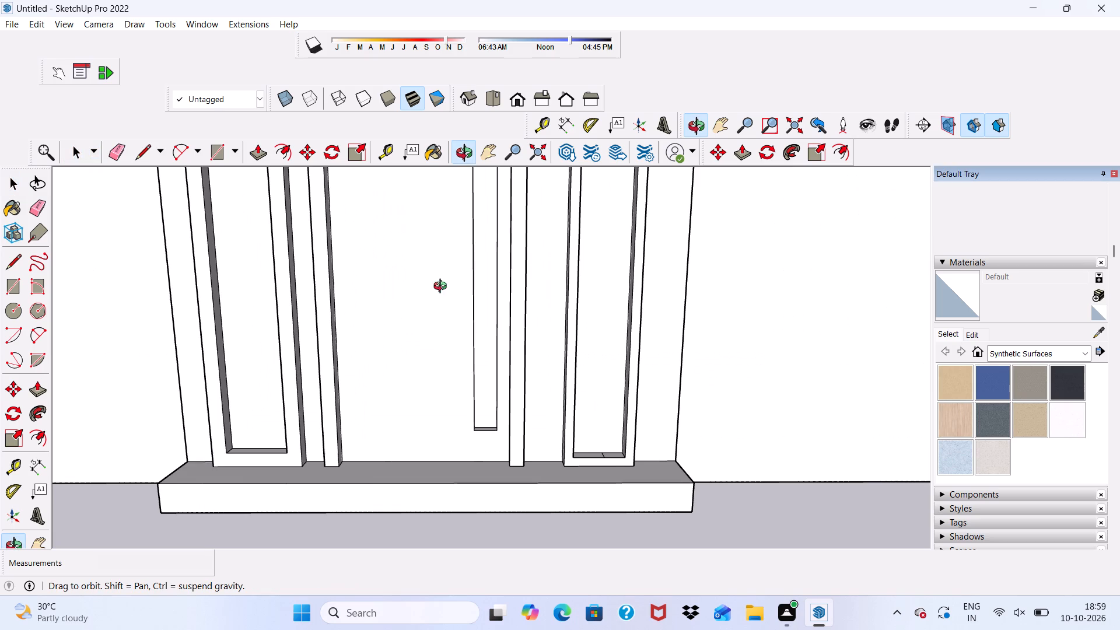
{"action": "middle_click_drag", "start_coordinate": [443, 288], "coordinate": [379, 230]}
{"action": "scroll", "coordinate": [359, 244], "scroll_direction": "up", "scroll_amount": 2}
{"action": "scroll", "coordinate": [356, 246], "scroll_direction": "down", "scroll_amount": 14}
{"action": "middle_click_drag", "start_coordinate": [454, 293], "coordinate": [454, 292]}
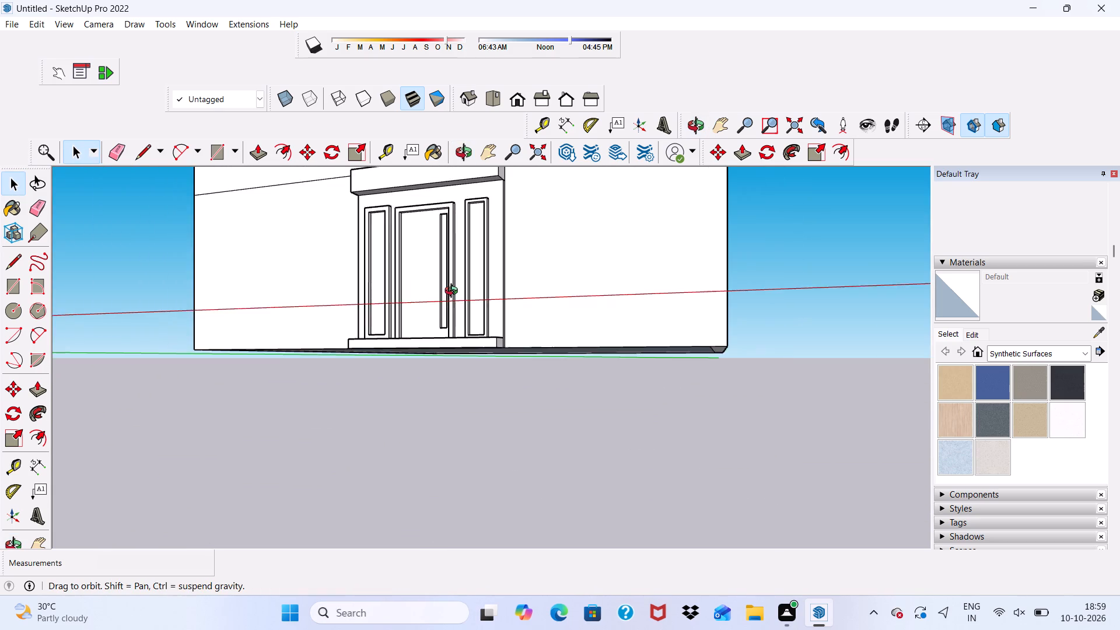
{"action": "middle_click_drag", "start_coordinate": [454, 292], "coordinate": [286, 340]}
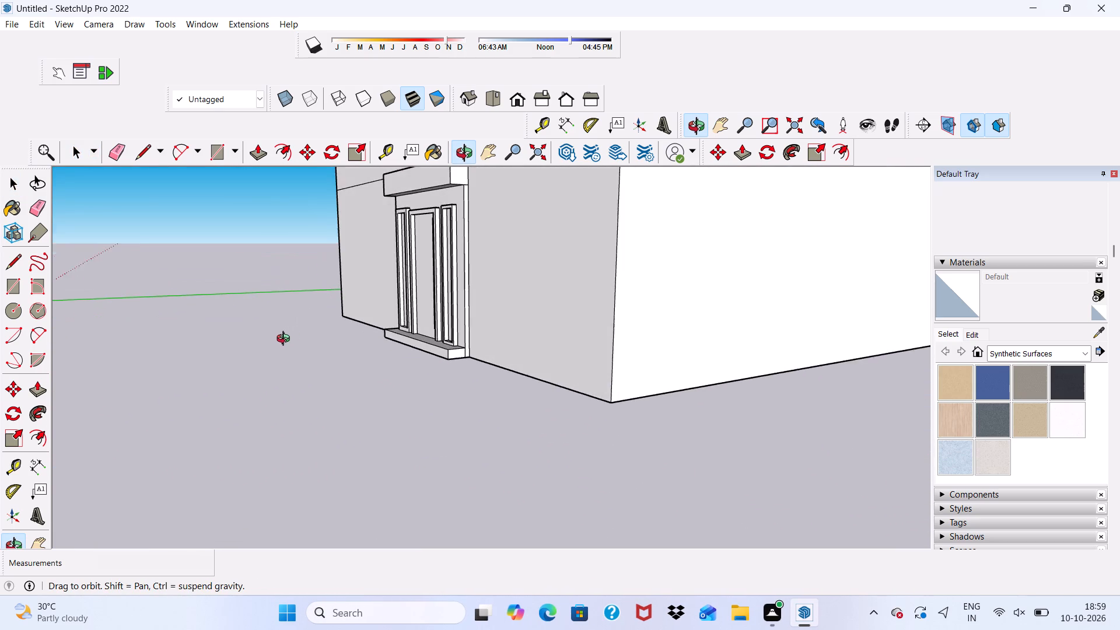
{"action": "middle_click_drag", "start_coordinate": [286, 340], "coordinate": [284, 340]}
Erase the seam edges where the step's end and canopy's end meet the entrance panel on the door's slotted side.
{"action": "scroll", "coordinate": [411, 348], "scroll_direction": "up", "scroll_amount": 3}
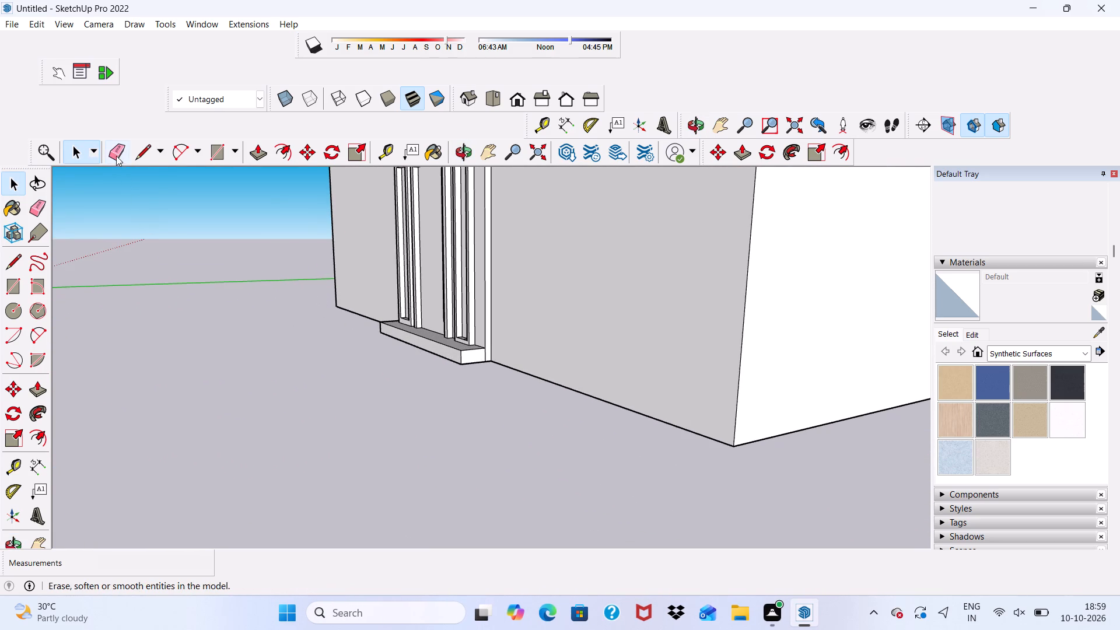
{"action": "left_click", "coordinate": [116, 152]}
{"action": "scroll", "coordinate": [457, 376], "scroll_direction": "up", "scroll_amount": 9}
{"action": "left_click_drag", "start_coordinate": [487, 339], "coordinate": [495, 334]}
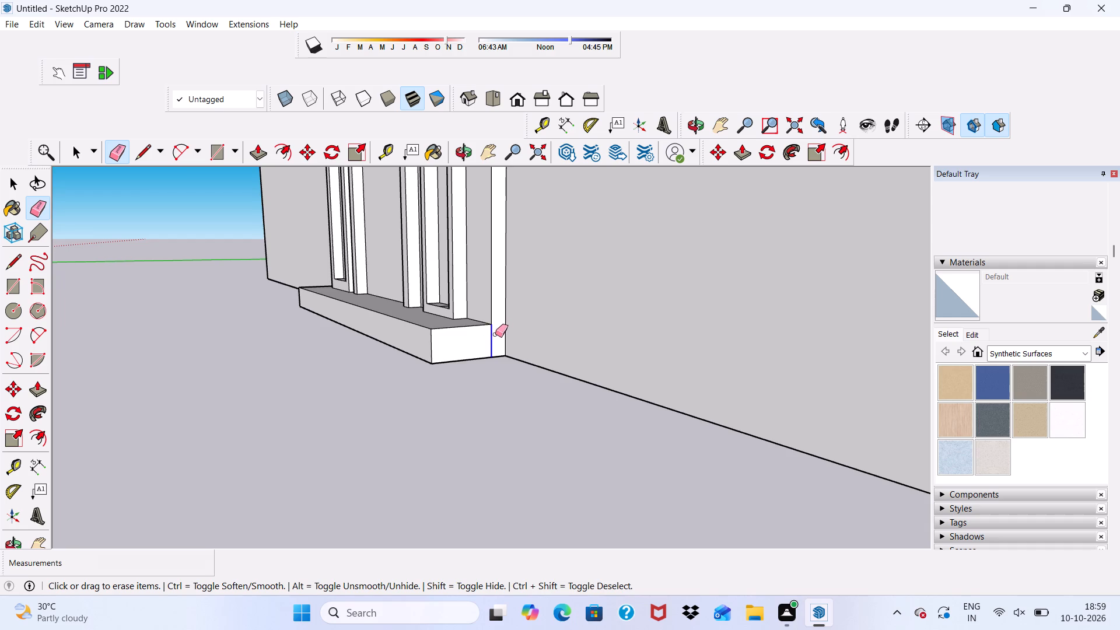
{"action": "left_click_drag", "start_coordinate": [495, 334], "coordinate": [496, 334]}
{"action": "scroll", "coordinate": [456, 343], "scroll_direction": "down", "scroll_amount": 17}
{"action": "scroll", "coordinate": [466, 212], "scroll_direction": "up", "scroll_amount": 10}
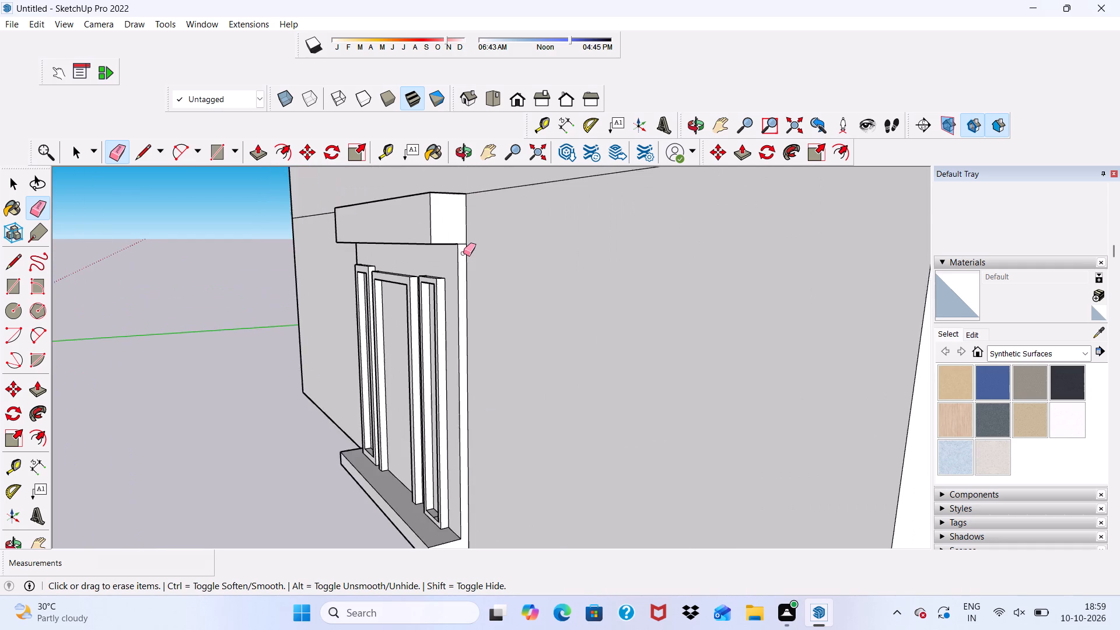
{"action": "scroll", "coordinate": [463, 253], "scroll_direction": "up", "scroll_amount": 5}
{"action": "left_click", "coordinate": [460, 243]}
Erase the seam edges joining the step's end and canopy's end to the entrance panel on the door's plain side.
{"action": "scroll", "coordinate": [454, 246], "scroll_direction": "down", "scroll_amount": 10}
{"action": "middle_click_drag", "start_coordinate": [391, 347], "coordinate": [454, 341]}
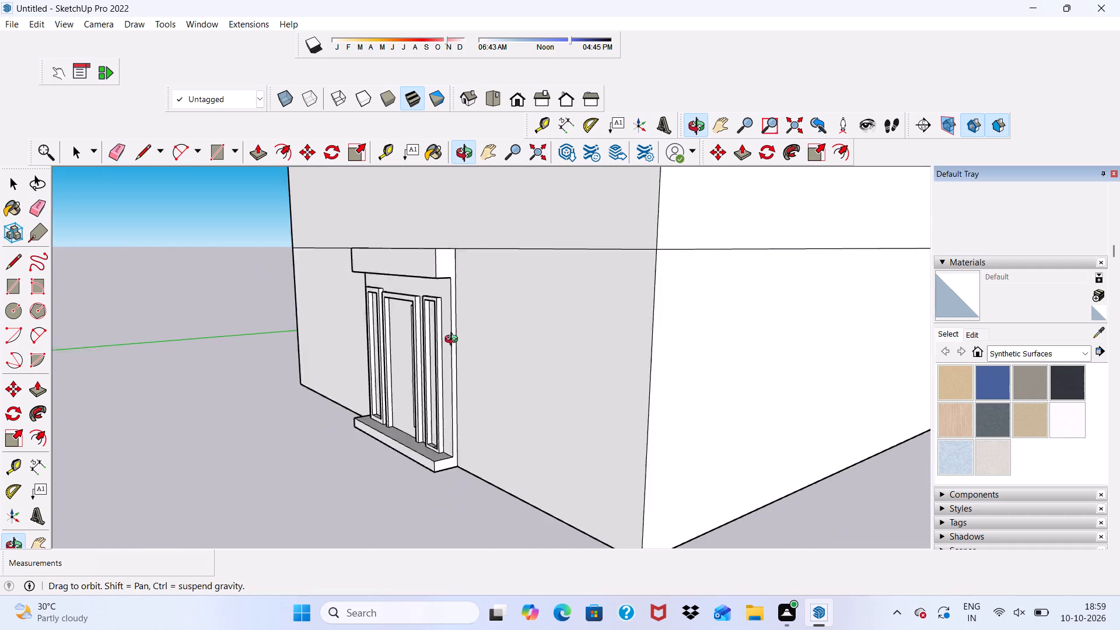
{"action": "middle_click_drag", "start_coordinate": [454, 341], "coordinate": [834, 321]}
{"action": "scroll", "coordinate": [172, 470], "scroll_direction": "up", "scroll_amount": 2}
{"action": "scroll", "coordinate": [541, 482], "scroll_direction": "up", "scroll_amount": 4}
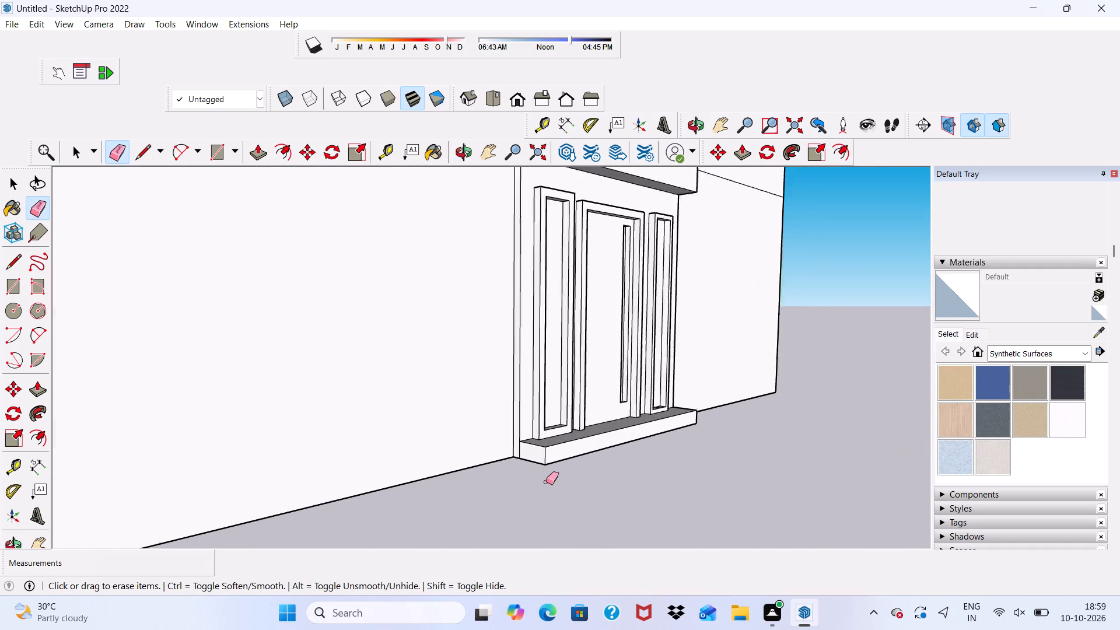
{"action": "scroll", "coordinate": [546, 482], "scroll_direction": "up", "scroll_amount": 11}
{"action": "left_click_drag", "start_coordinate": [502, 439], "coordinate": [495, 441]}
{"action": "left_click", "coordinate": [495, 441]}
{"action": "scroll", "coordinate": [495, 441], "scroll_direction": "down", "scroll_amount": 18}
{"action": "scroll", "coordinate": [461, 251], "scroll_direction": "up", "scroll_amount": 6}
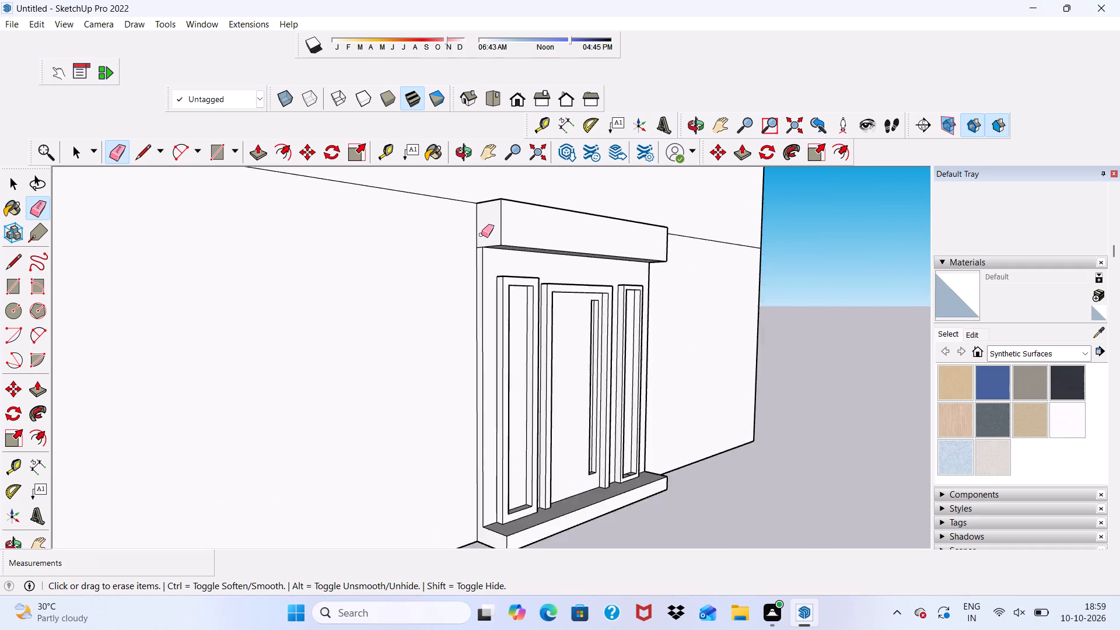
{"action": "scroll", "coordinate": [481, 235], "scroll_direction": "up", "scroll_amount": 11}
{"action": "left_click", "coordinate": [474, 282]}
{"action": "scroll", "coordinate": [467, 264], "scroll_direction": "down", "scroll_amount": 5}
{"action": "key", "text": "space"}
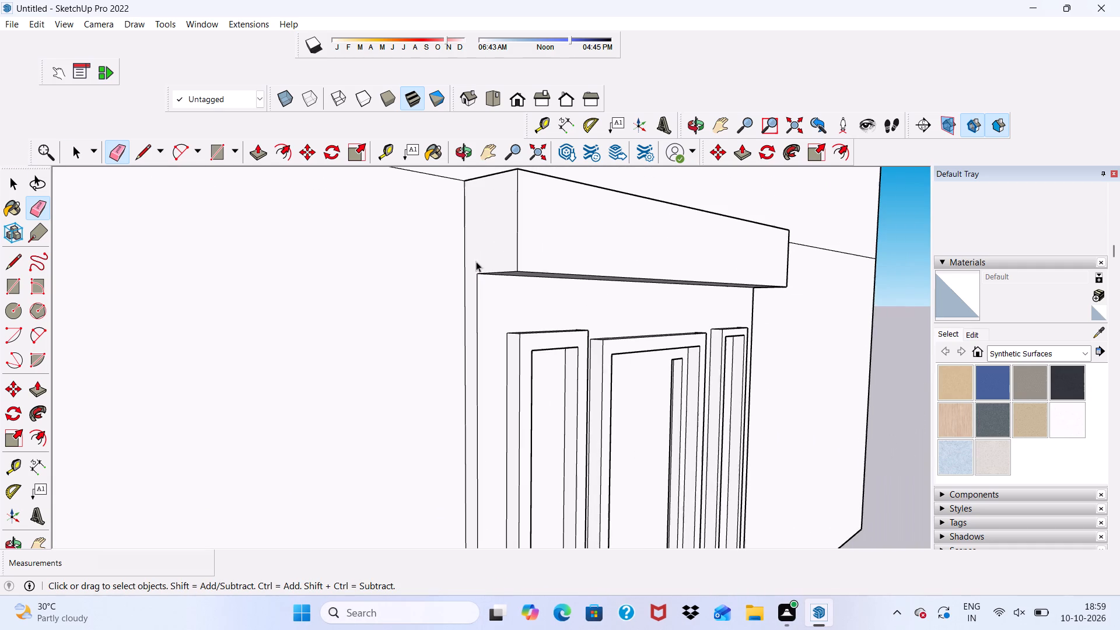
Draw a narrow rectangle about 8' 2 3/4" tall along the entrance panel's plain-side edge, from the canopy's underside to the step.
{"action": "left_click", "coordinate": [221, 157]}
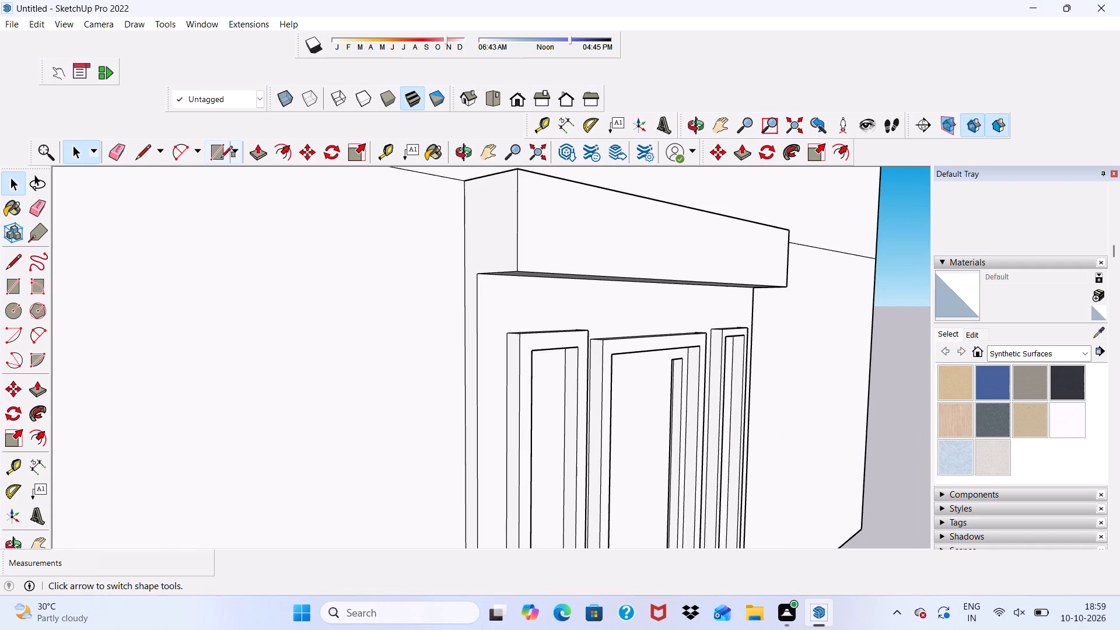
{"action": "scroll", "coordinate": [526, 317], "scroll_direction": "up", "scroll_amount": 1}
{"action": "scroll", "coordinate": [526, 317], "scroll_direction": "down", "scroll_amount": 1}
{"action": "middle_click_drag", "start_coordinate": [489, 285], "coordinate": [376, 271]}
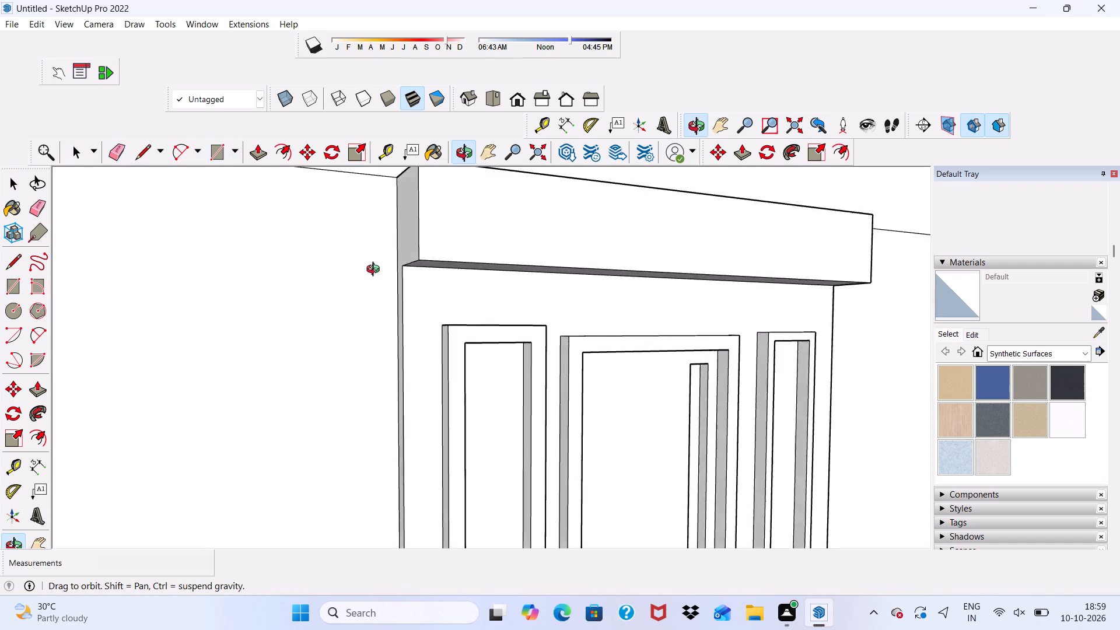
{"action": "middle_click_drag", "start_coordinate": [376, 271], "coordinate": [374, 271]}
{"action": "scroll", "coordinate": [383, 278], "scroll_direction": "down", "scroll_amount": 1}
{"action": "left_click", "coordinate": [379, 269]}
{"action": "scroll", "coordinate": [442, 264], "scroll_direction": "down", "scroll_amount": 8}
{"action": "scroll", "coordinate": [402, 237], "scroll_direction": "down", "scroll_amount": 3}
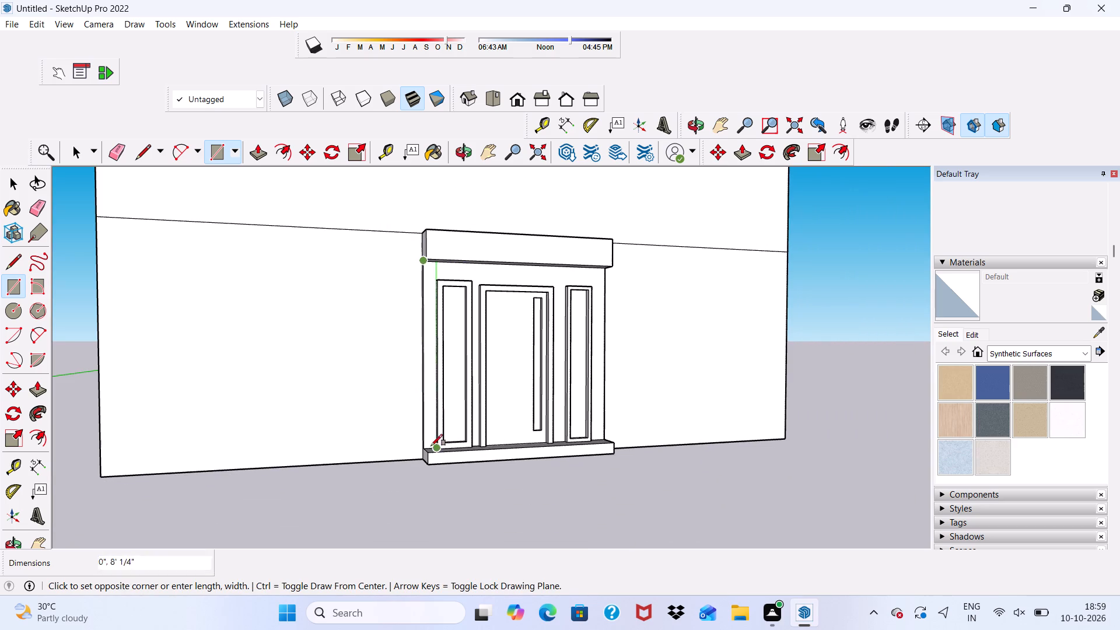
{"action": "scroll", "coordinate": [432, 446], "scroll_direction": "up", "scroll_amount": 9}
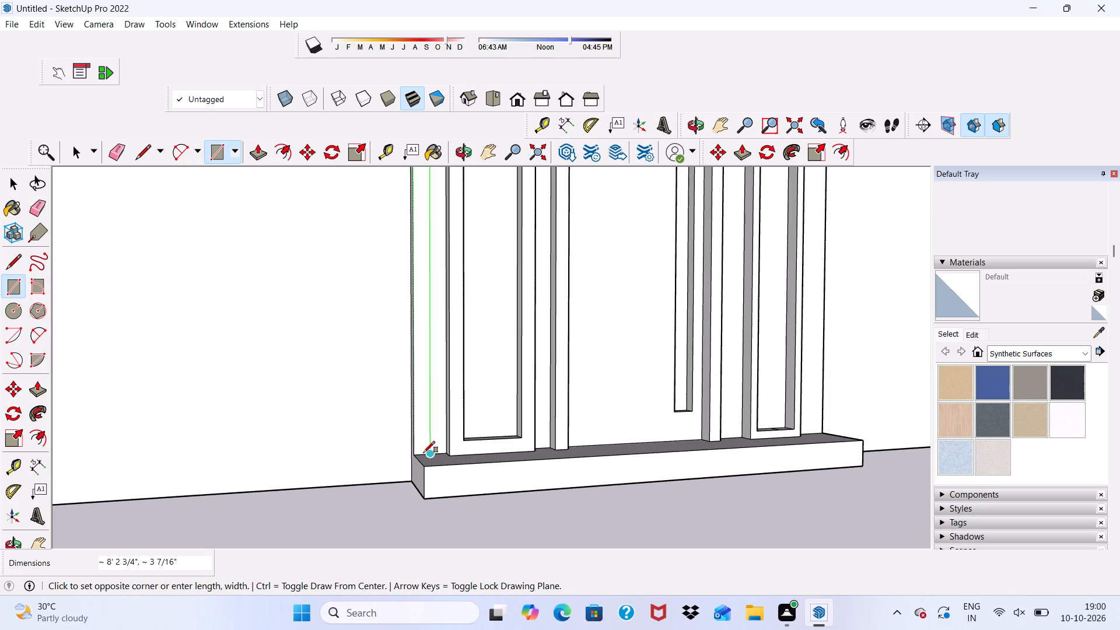
{"action": "scroll", "coordinate": [421, 455], "scroll_direction": "down", "scroll_amount": 1}
{"action": "scroll", "coordinate": [424, 452], "scroll_direction": "up", "scroll_amount": 4}
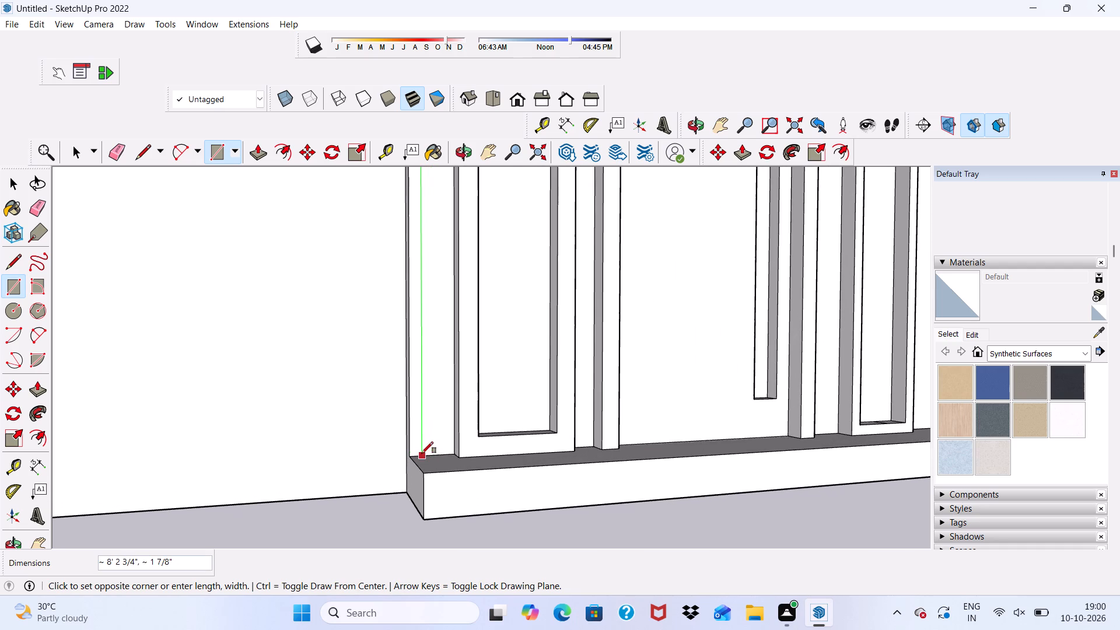
{"action": "left_click", "coordinate": [426, 454]}
{"action": "scroll", "coordinate": [369, 442], "scroll_direction": "down", "scroll_amount": 4}
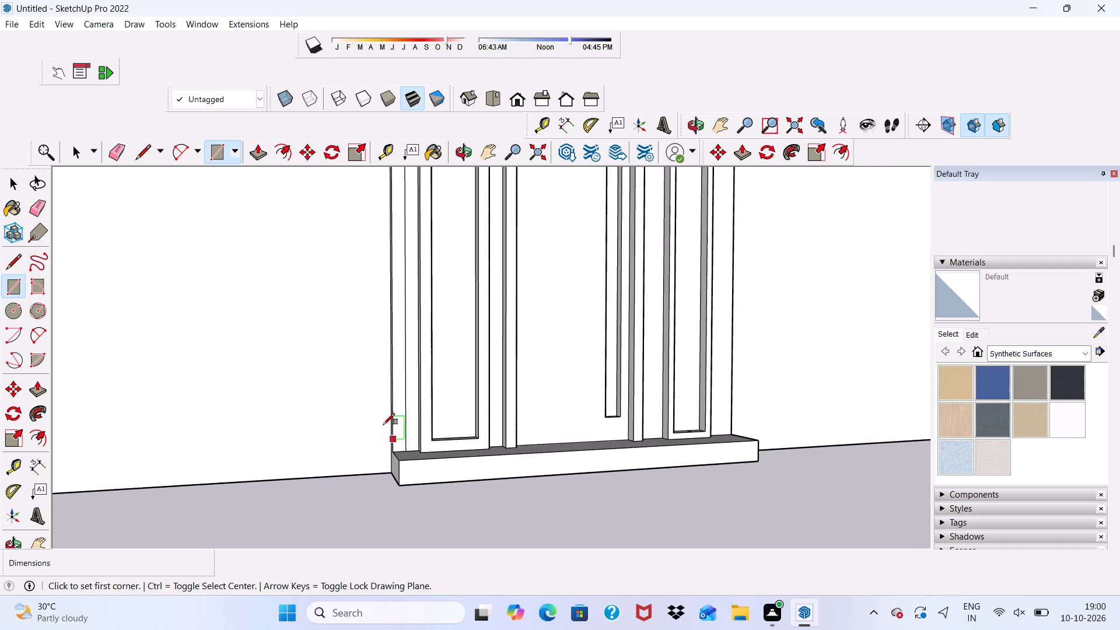
Draw a strip about 4 7/8" by 8' 2 3/4" along the entrance panel's slotted-side edge, from the canopy's underside to the step.
{"action": "scroll", "coordinate": [383, 425], "scroll_direction": "down", "scroll_amount": 14}
{"action": "scroll", "coordinate": [506, 360], "scroll_direction": "up", "scroll_amount": 4}
{"action": "middle_click_drag", "start_coordinate": [501, 318], "coordinate": [442, 283]}
{"action": "scroll", "coordinate": [492, 353], "scroll_direction": "up", "scroll_amount": 12}
{"action": "left_click", "coordinate": [514, 234]}
{"action": "scroll", "coordinate": [412, 285], "scroll_direction": "down", "scroll_amount": 10}
{"action": "scroll", "coordinate": [461, 472], "scroll_direction": "up", "scroll_amount": 6}
{"action": "scroll", "coordinate": [461, 435], "scroll_direction": "down", "scroll_amount": 5}
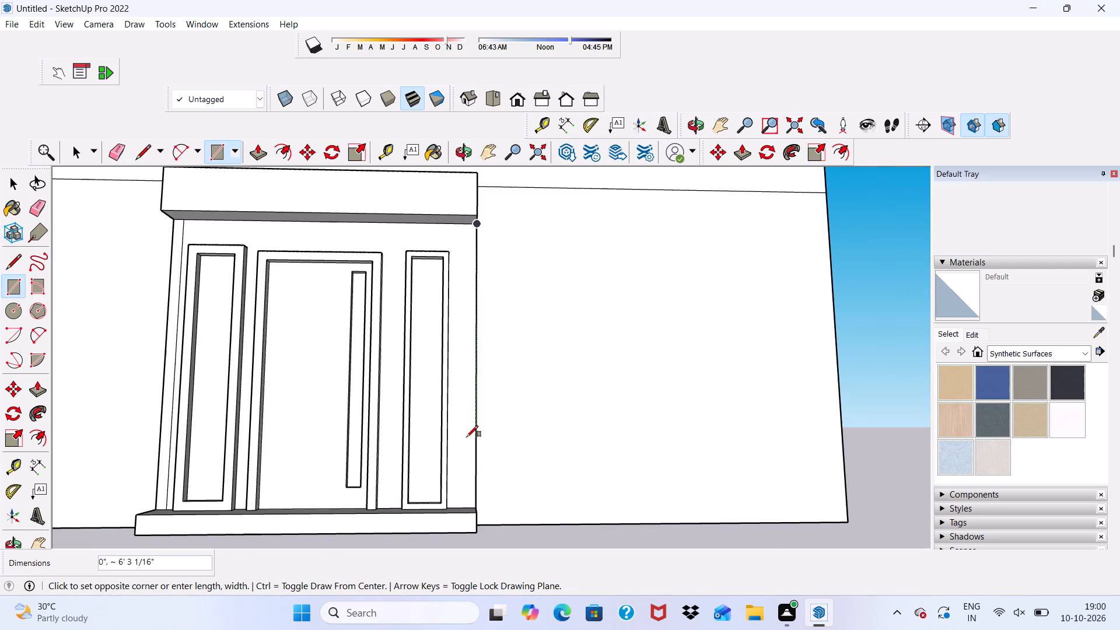
{"action": "middle_click_drag", "start_coordinate": [460, 530], "coordinate": [439, 594]}
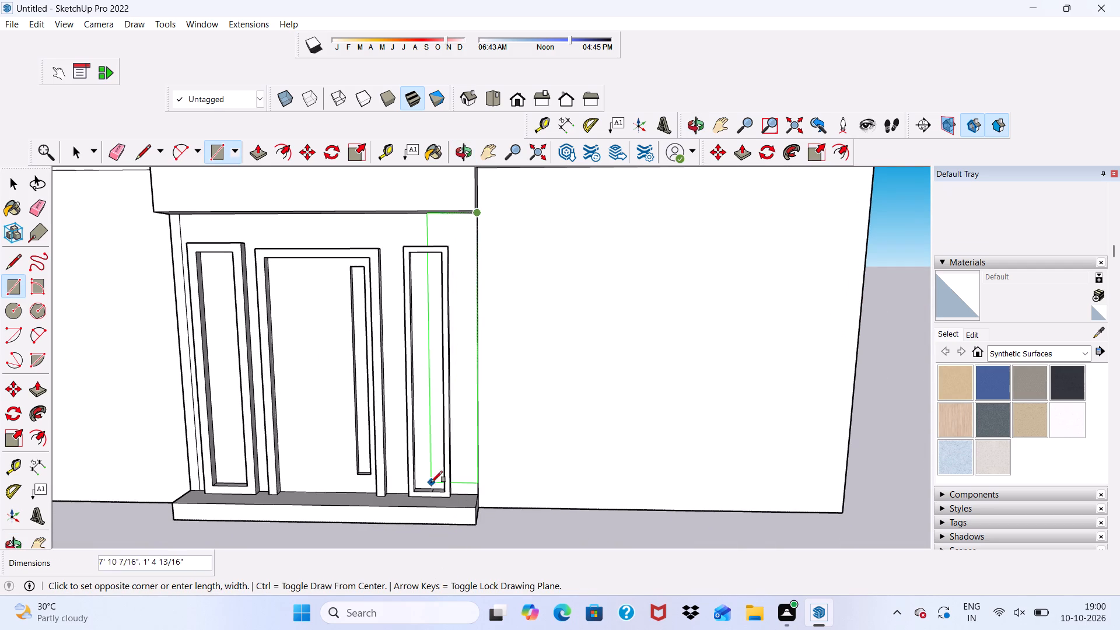
{"action": "left_click", "coordinate": [466, 492]}
{"action": "key", "text": "space"}
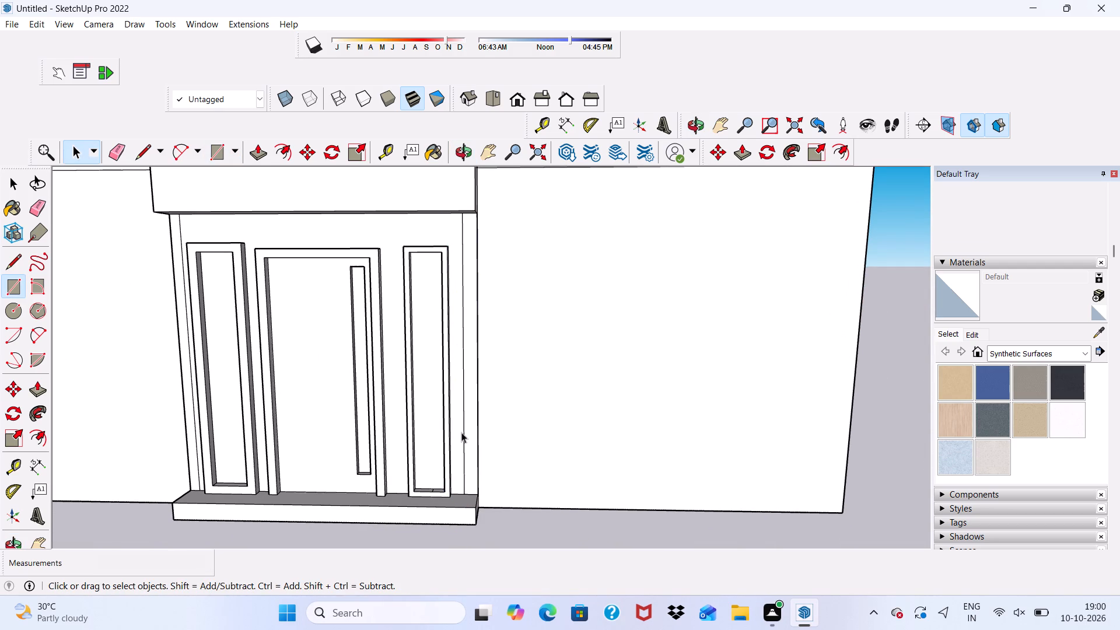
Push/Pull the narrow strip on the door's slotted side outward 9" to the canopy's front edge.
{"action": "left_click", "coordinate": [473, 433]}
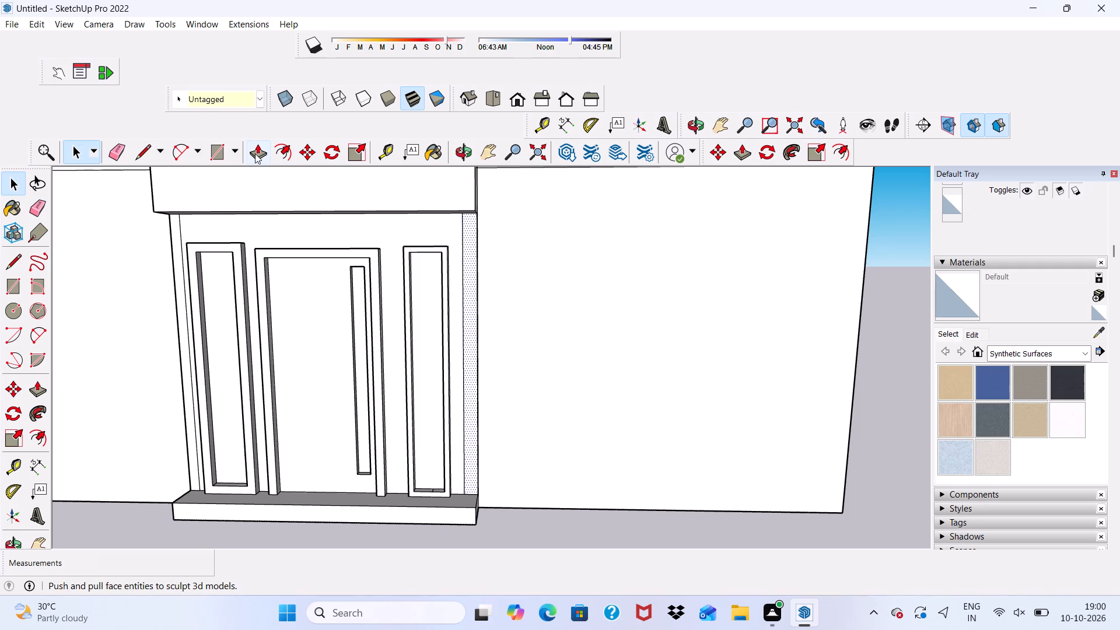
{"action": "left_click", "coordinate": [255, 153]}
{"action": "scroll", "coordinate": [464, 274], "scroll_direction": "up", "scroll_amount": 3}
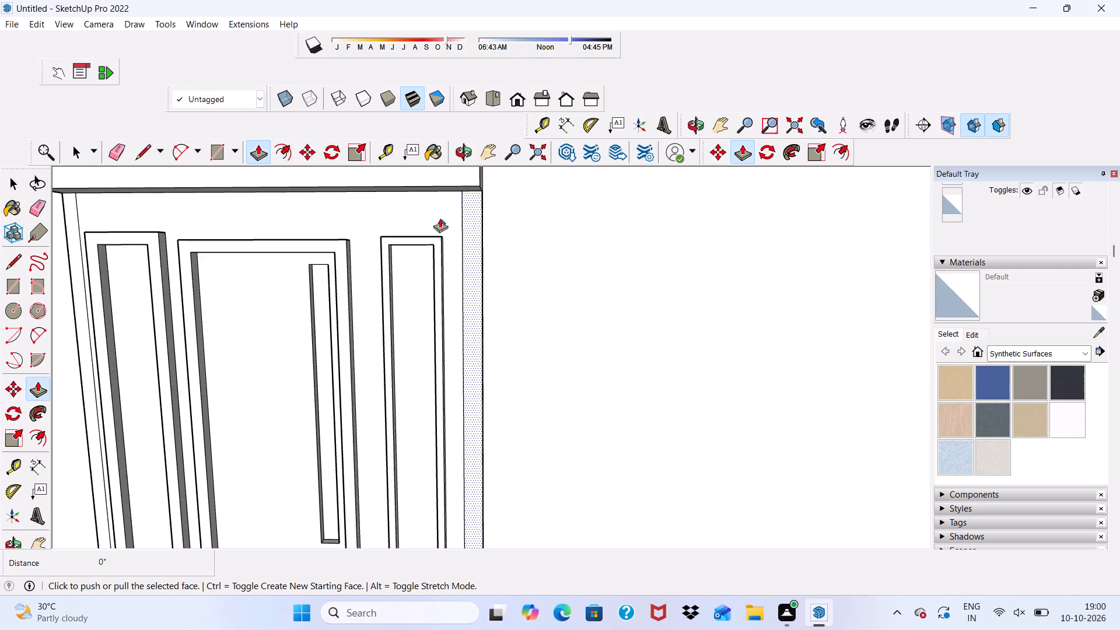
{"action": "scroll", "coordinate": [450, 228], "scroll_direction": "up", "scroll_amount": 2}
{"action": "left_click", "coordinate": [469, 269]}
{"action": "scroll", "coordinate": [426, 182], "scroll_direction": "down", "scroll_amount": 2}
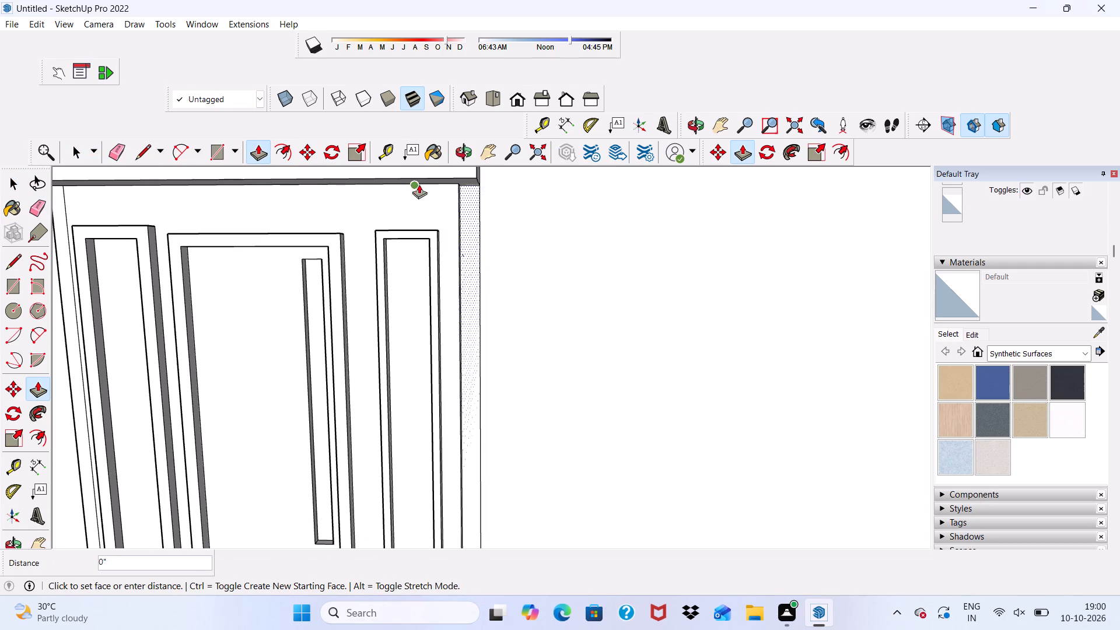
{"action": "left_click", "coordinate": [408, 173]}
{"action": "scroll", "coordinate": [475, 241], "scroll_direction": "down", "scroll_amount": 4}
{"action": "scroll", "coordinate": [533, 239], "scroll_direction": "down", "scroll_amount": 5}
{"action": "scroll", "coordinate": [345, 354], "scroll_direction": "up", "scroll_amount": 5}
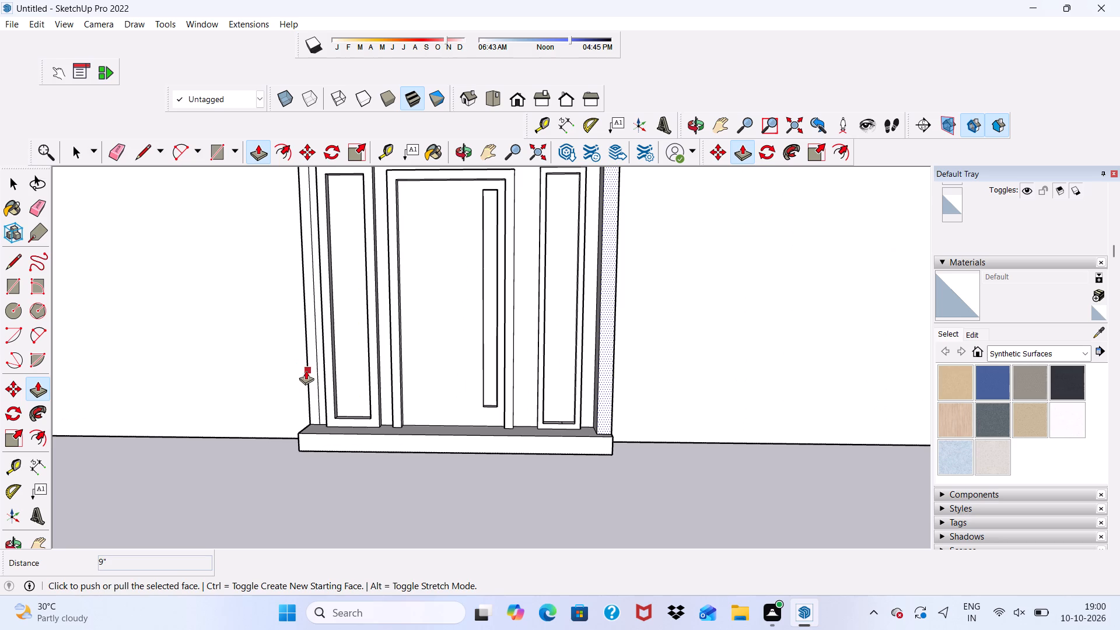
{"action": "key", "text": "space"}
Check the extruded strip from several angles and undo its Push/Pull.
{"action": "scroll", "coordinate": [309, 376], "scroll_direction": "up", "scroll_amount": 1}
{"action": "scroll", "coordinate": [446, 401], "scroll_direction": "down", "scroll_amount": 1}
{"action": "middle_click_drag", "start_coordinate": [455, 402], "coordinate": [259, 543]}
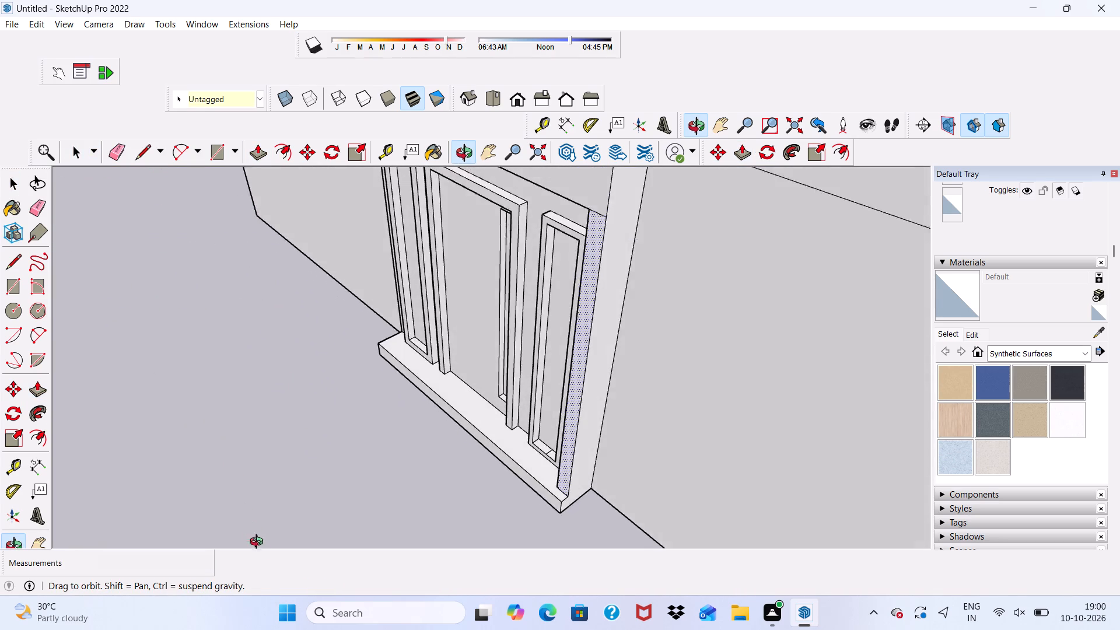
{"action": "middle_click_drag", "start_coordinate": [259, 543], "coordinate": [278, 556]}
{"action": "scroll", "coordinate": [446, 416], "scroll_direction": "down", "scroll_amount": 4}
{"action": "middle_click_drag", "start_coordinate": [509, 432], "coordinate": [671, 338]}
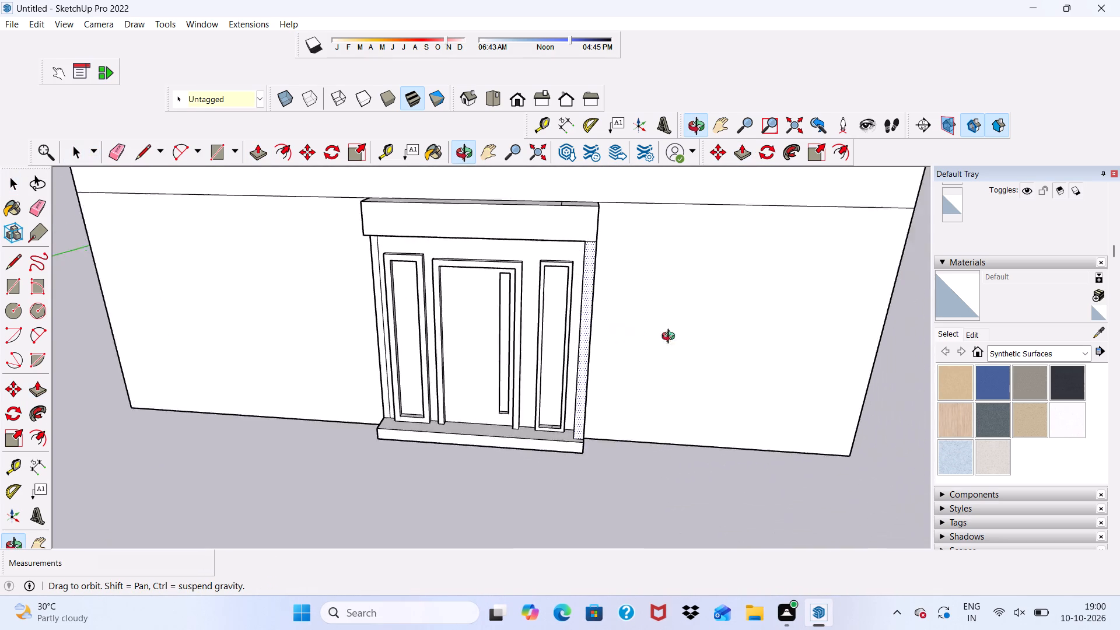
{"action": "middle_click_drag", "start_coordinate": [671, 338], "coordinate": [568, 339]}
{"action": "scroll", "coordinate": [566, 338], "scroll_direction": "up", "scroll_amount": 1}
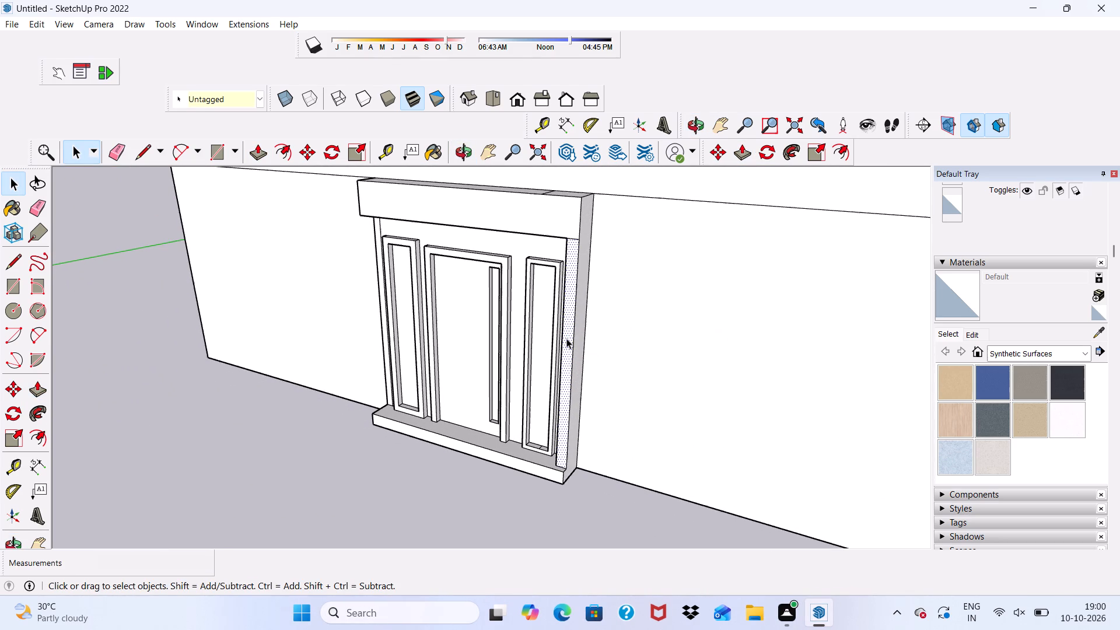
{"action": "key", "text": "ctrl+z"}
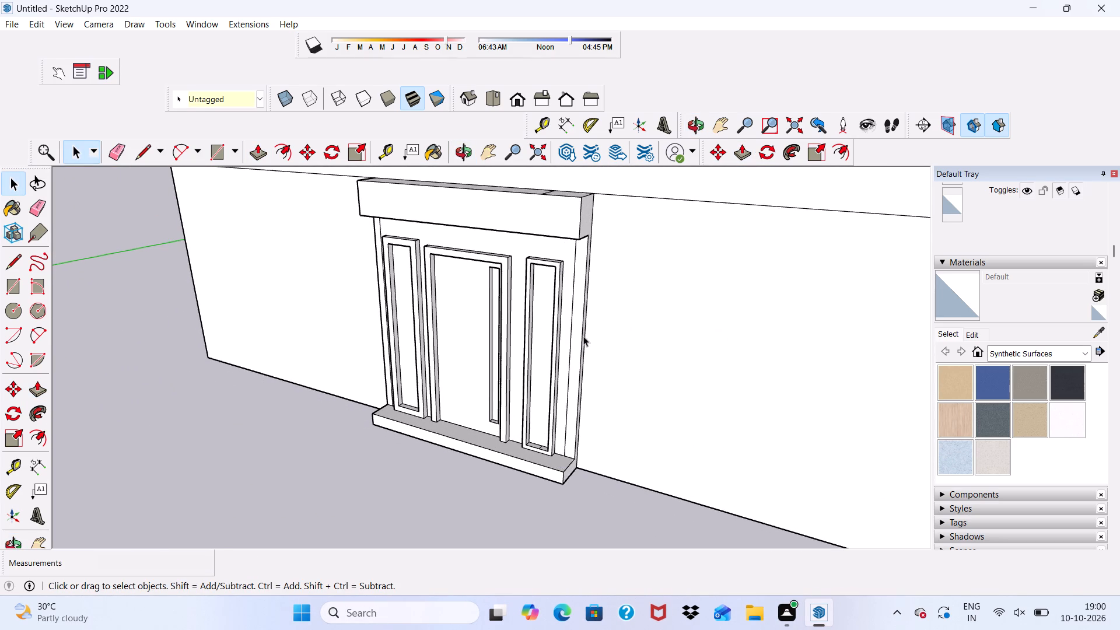
Push/Pull the narrow strip on the door's slotted side outward 6".
{"action": "scroll", "coordinate": [583, 327], "scroll_direction": "up", "scroll_amount": 4}
{"action": "left_click", "coordinate": [574, 297]}
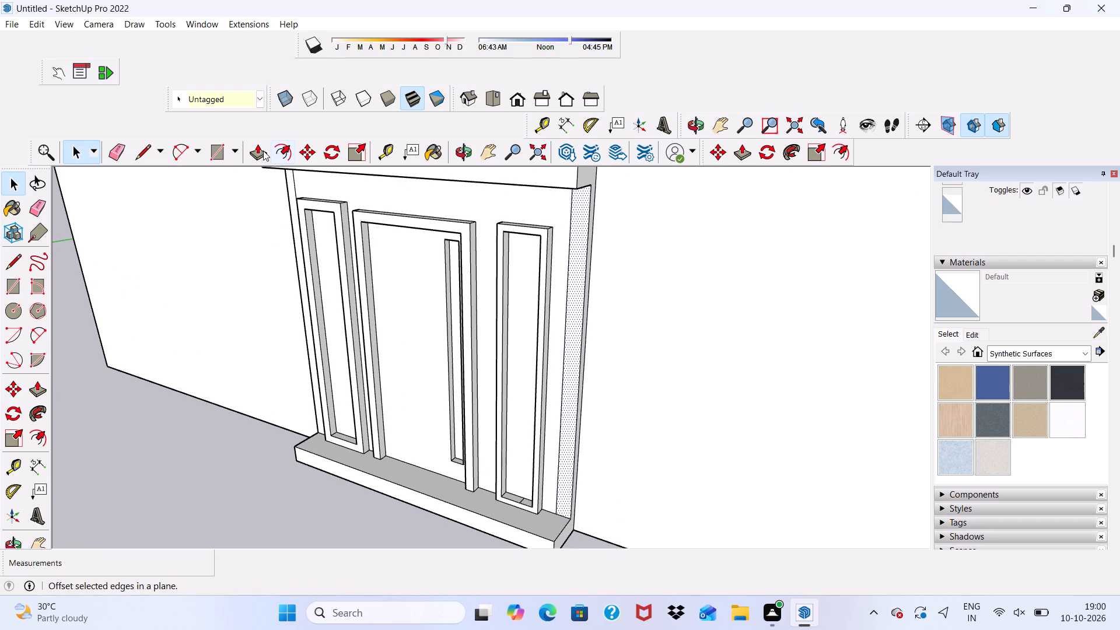
{"action": "left_click", "coordinate": [263, 150]}
{"action": "left_click", "coordinate": [570, 331]}
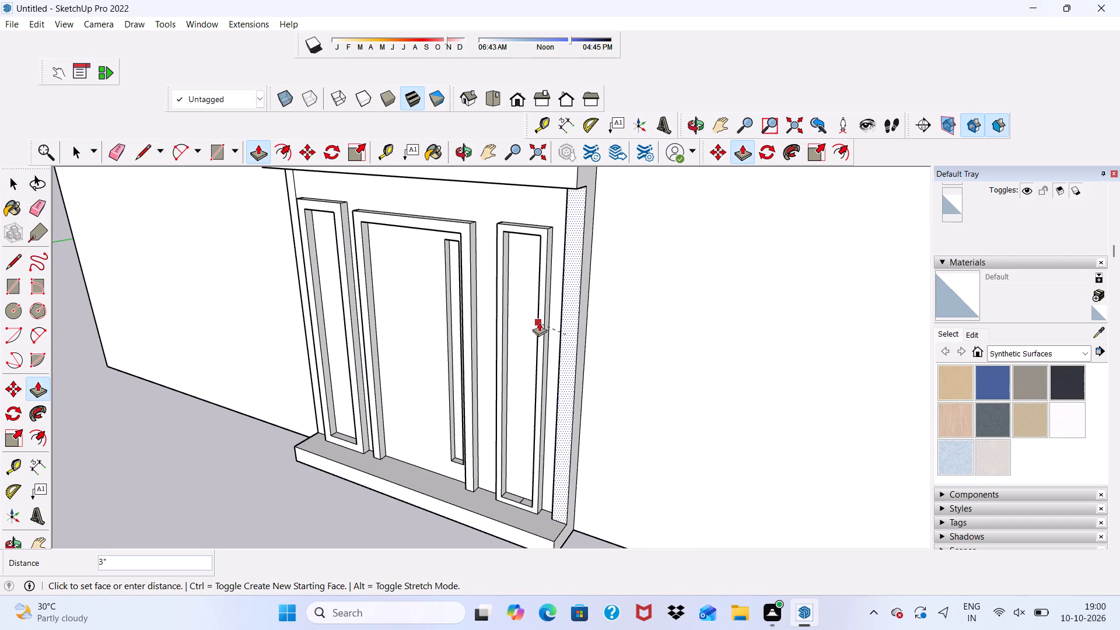
{"action": "key", "text": "6"}
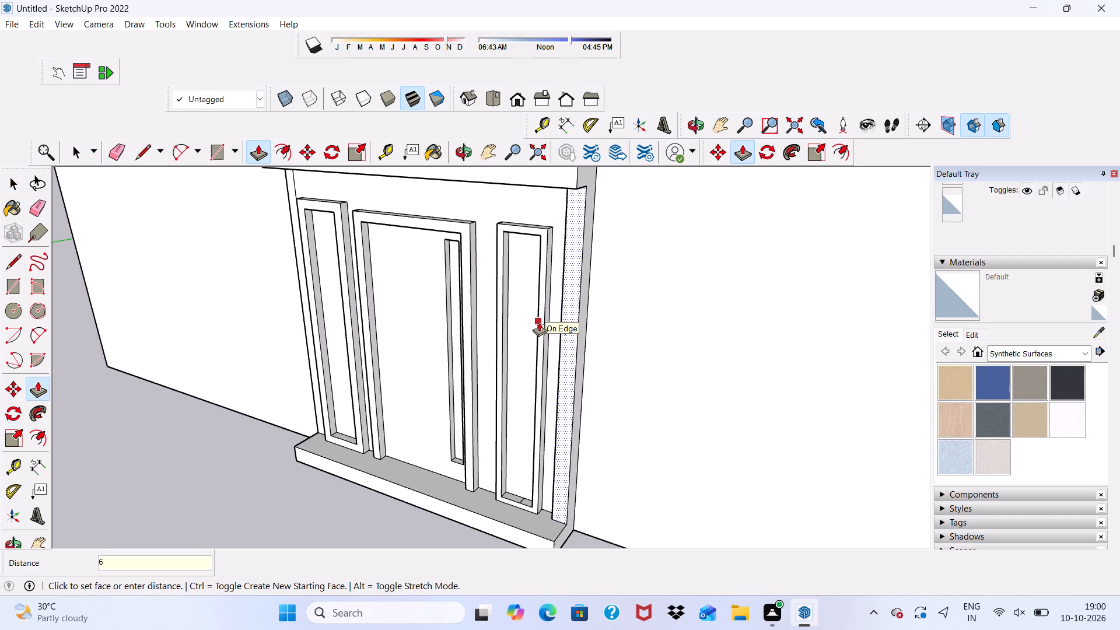
{"action": "key", "text": "shift+quotedbl"}
{"action": "key", "text": "Return"}
Push/Pull the matching narrow strip on the entrance panel's plain side outward 6".
{"action": "scroll", "coordinate": [504, 281], "scroll_direction": "down", "scroll_amount": 3}
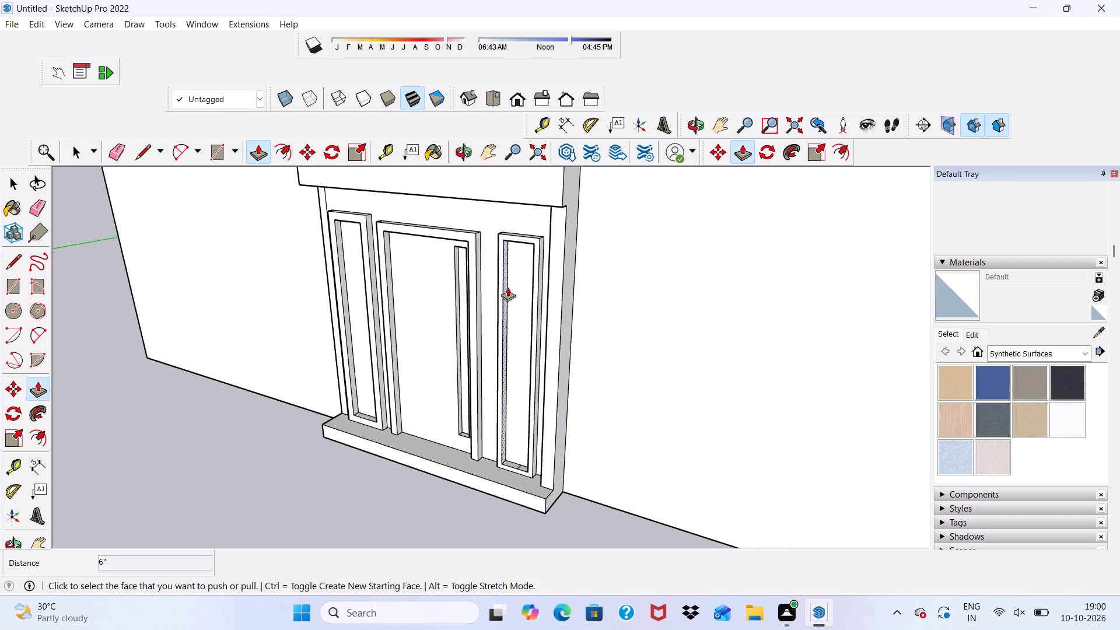
{"action": "scroll", "coordinate": [508, 287], "scroll_direction": "down", "scroll_amount": 1}
{"action": "scroll", "coordinate": [509, 298], "scroll_direction": "up", "scroll_amount": 1}
{"action": "middle_click_drag", "start_coordinate": [509, 298], "coordinate": [618, 149]}
{"action": "scroll", "coordinate": [314, 250], "scroll_direction": "up", "scroll_amount": 4}
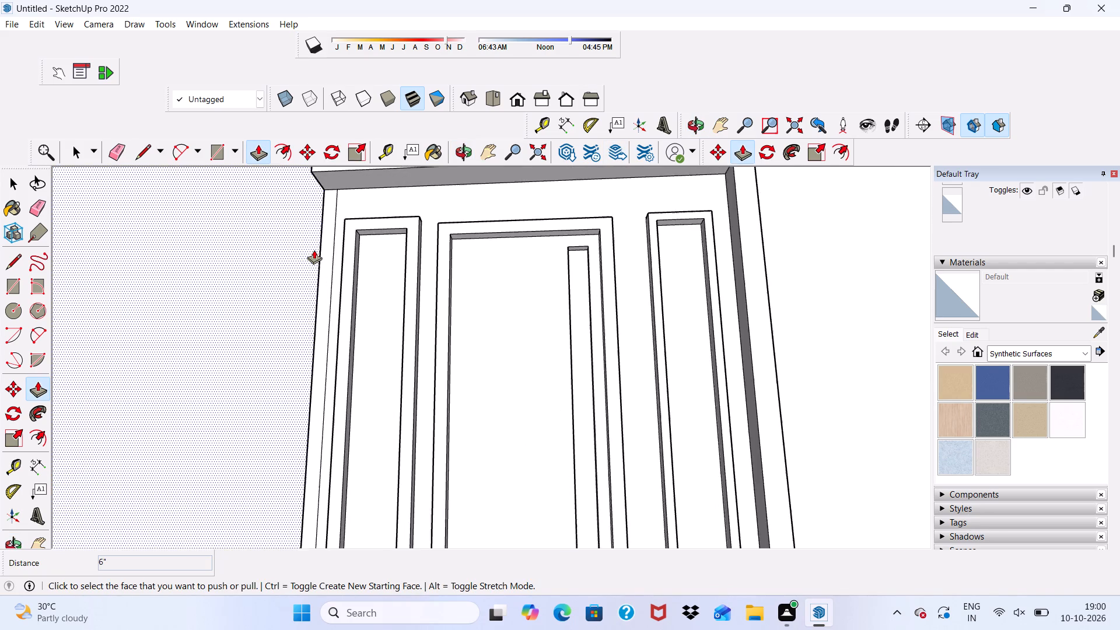
{"action": "scroll", "coordinate": [314, 250], "scroll_direction": "up", "scroll_amount": 2}
{"action": "scroll", "coordinate": [314, 250], "scroll_direction": "down", "scroll_amount": 4}
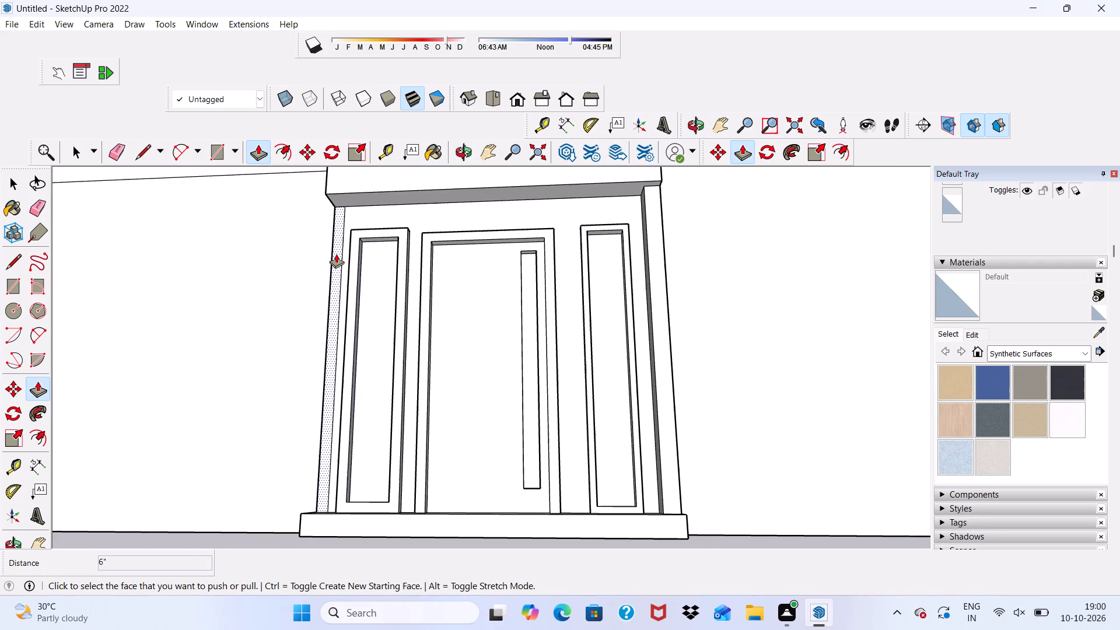
{"action": "left_click", "coordinate": [336, 254]}
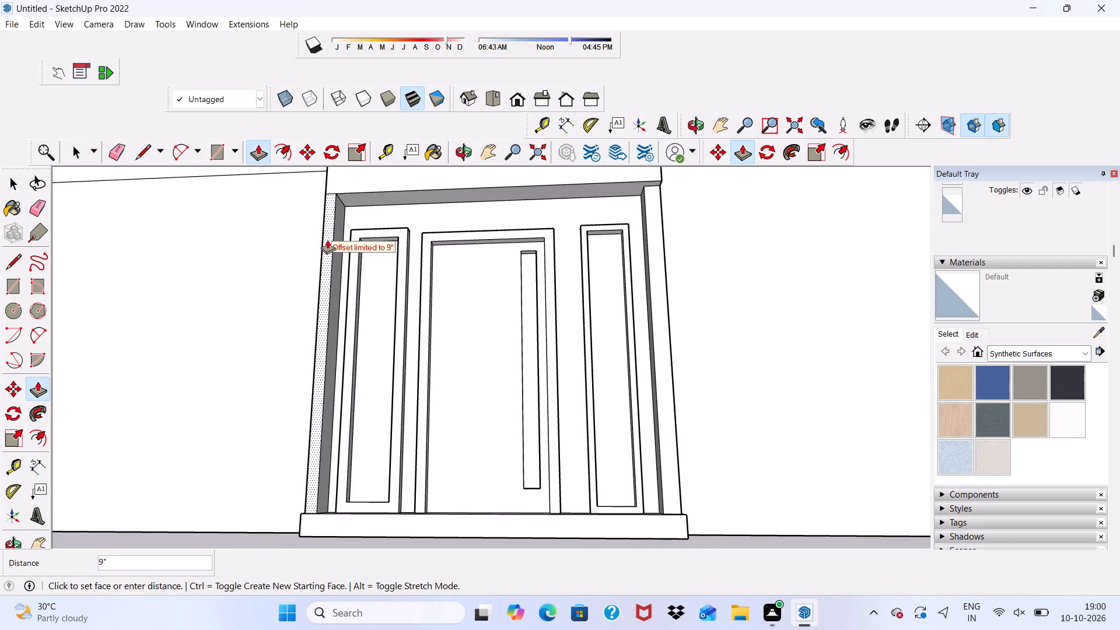
{"action": "key", "text": "6"}
{"action": "key", "text": "shift+quotedbl"}
{"action": "key", "text": "Return"}
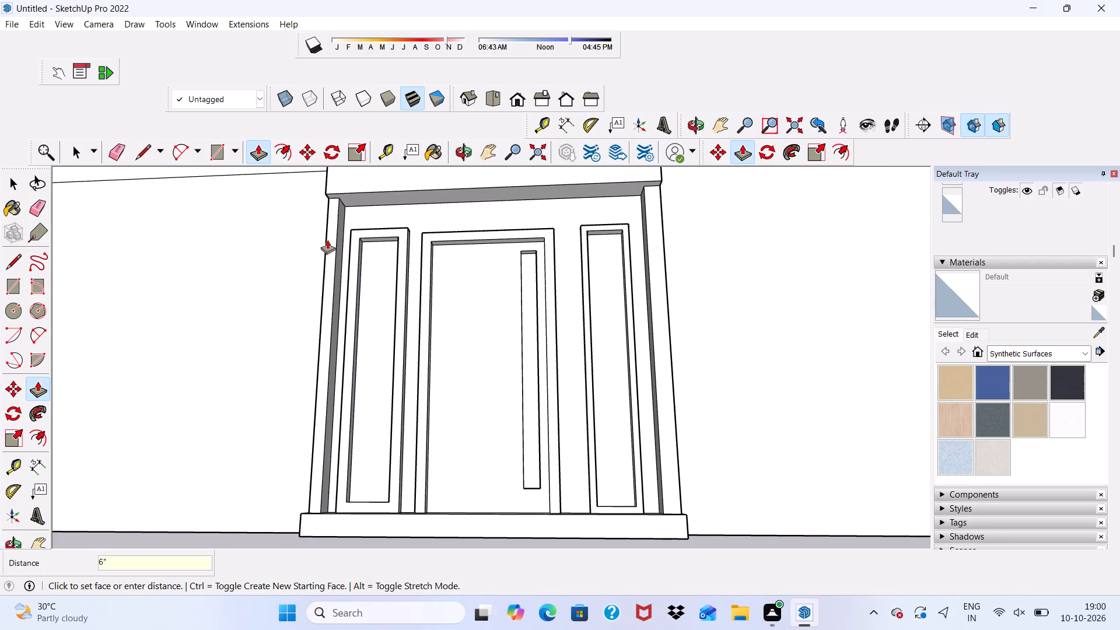
{"action": "key", "text": "space"}
Erase the stray edge on the entrance canopy's top face.
{"action": "scroll", "coordinate": [328, 248], "scroll_direction": "down", "scroll_amount": 6}
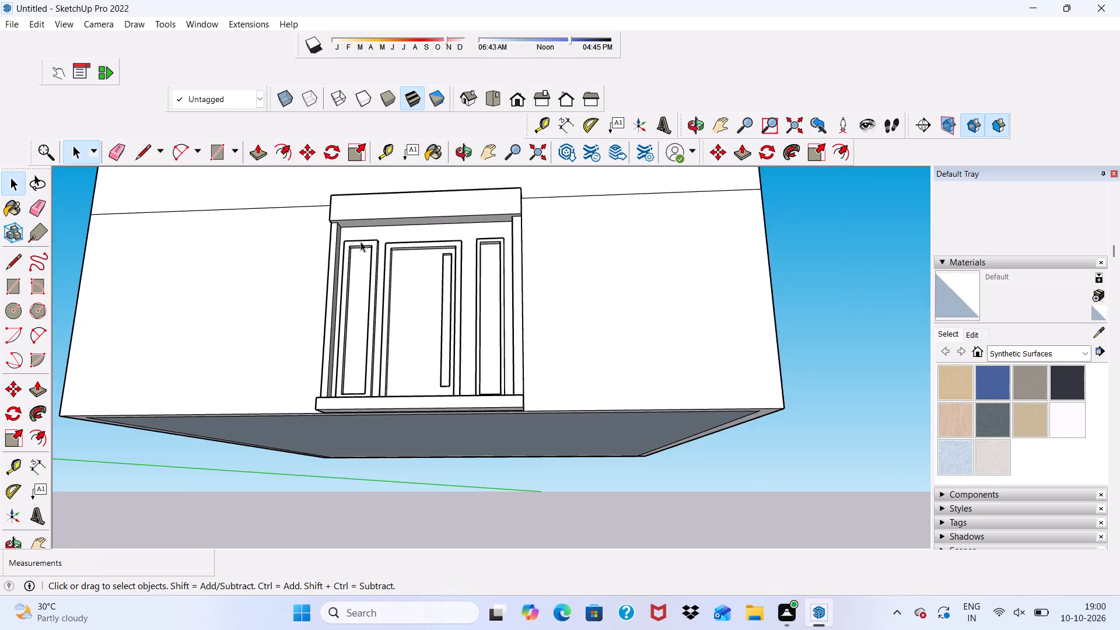
{"action": "scroll", "coordinate": [343, 222], "scroll_direction": "down", "scroll_amount": 6}
{"action": "middle_click_drag", "start_coordinate": [390, 234], "coordinate": [365, 350]}
{"action": "scroll", "coordinate": [345, 370], "scroll_direction": "up", "scroll_amount": 5}
{"action": "scroll", "coordinate": [410, 311], "scroll_direction": "up", "scroll_amount": 5}
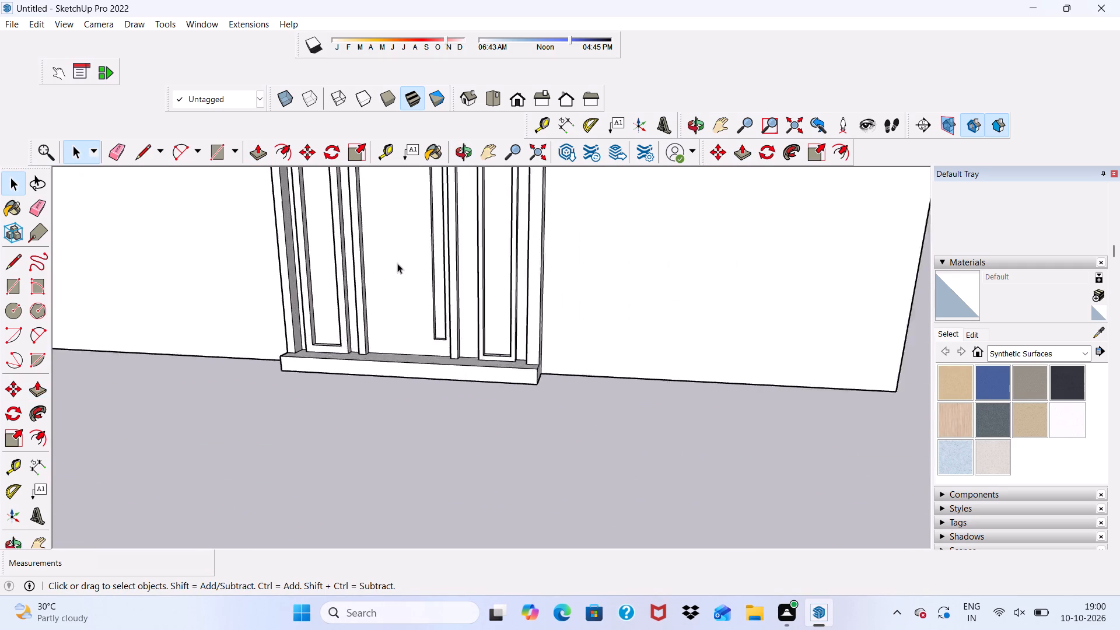
{"action": "scroll", "coordinate": [397, 263], "scroll_direction": "up", "scroll_amount": 1}
{"action": "scroll", "coordinate": [307, 266], "scroll_direction": "down", "scroll_amount": 7}
{"action": "middle_click_drag", "start_coordinate": [353, 351], "coordinate": [485, 227]}
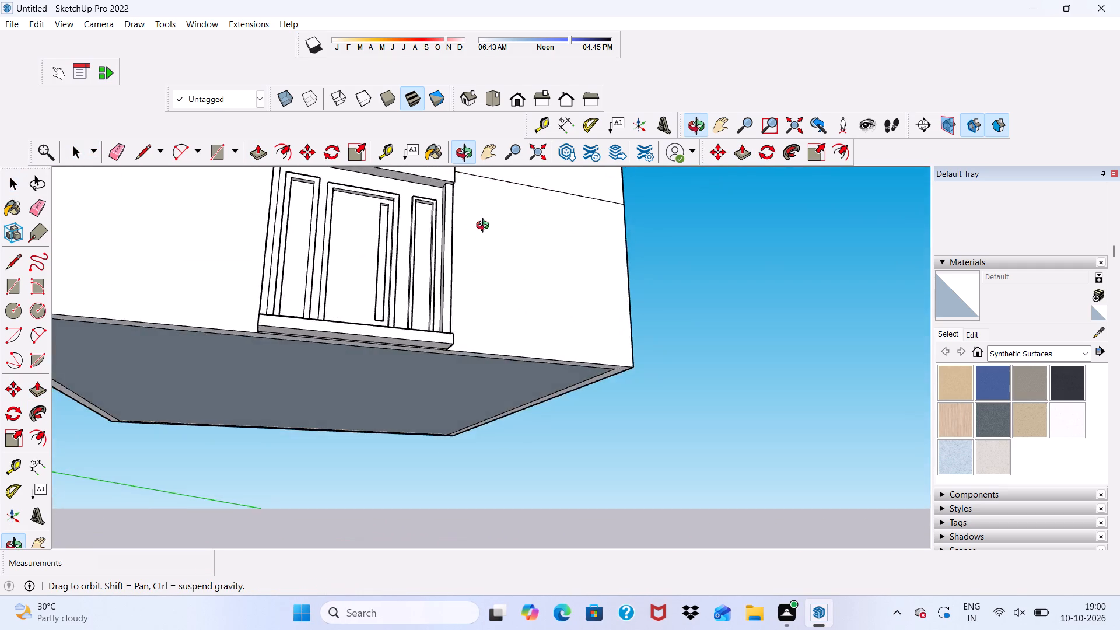
{"action": "middle_click_drag", "start_coordinate": [485, 227], "coordinate": [426, 392]}
{"action": "scroll", "coordinate": [389, 314], "scroll_direction": "down", "scroll_amount": 4}
{"action": "middle_click_drag", "start_coordinate": [376, 344], "coordinate": [255, 416]}
{"action": "left_click", "coordinate": [116, 154]}
{"action": "scroll", "coordinate": [402, 196], "scroll_direction": "up", "scroll_amount": 16}
{"action": "left_click_drag", "start_coordinate": [407, 222], "coordinate": [430, 222]}
Examine the entrance, the underside of its step and the whole front facade from several angles.
{"action": "scroll", "coordinate": [409, 298], "scroll_direction": "down", "scroll_amount": 8}
{"action": "middle_click_drag", "start_coordinate": [304, 323], "coordinate": [468, 208]}
{"action": "scroll", "coordinate": [464, 207], "scroll_direction": "up", "scroll_amount": 1}
{"action": "scroll", "coordinate": [372, 265], "scroll_direction": "down", "scroll_amount": 8}
{"action": "middle_click_drag", "start_coordinate": [429, 427], "coordinate": [404, 218]}
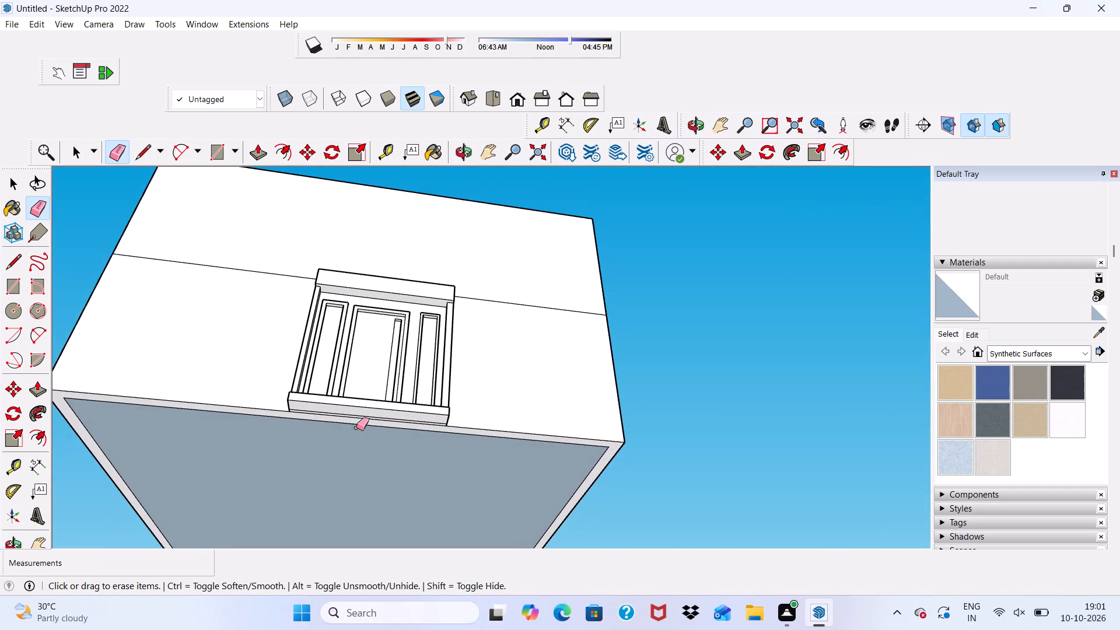
{"action": "scroll", "coordinate": [355, 437], "scroll_direction": "up", "scroll_amount": 10}
{"action": "scroll", "coordinate": [345, 388], "scroll_direction": "up", "scroll_amount": 2}
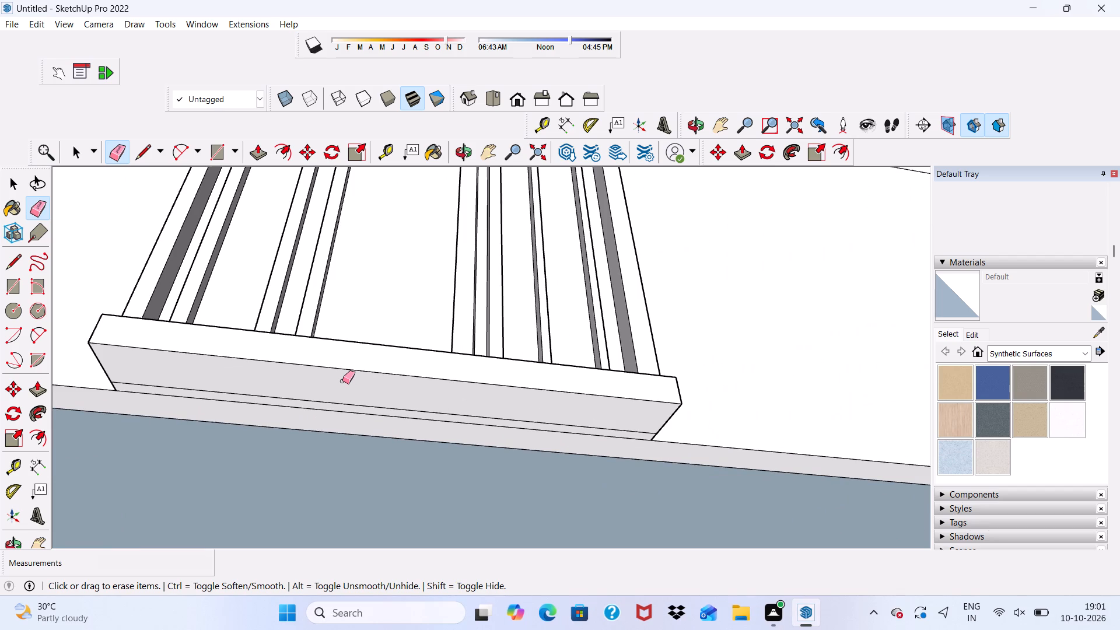
{"action": "scroll", "coordinate": [337, 358], "scroll_direction": "down", "scroll_amount": 10}
{"action": "key", "text": "space"}
{"action": "scroll", "coordinate": [359, 314], "scroll_direction": "down", "scroll_amount": 6}
{"action": "scroll", "coordinate": [379, 318], "scroll_direction": "up", "scroll_amount": 1}
{"action": "scroll", "coordinate": [379, 318], "scroll_direction": "down", "scroll_amount": 2}
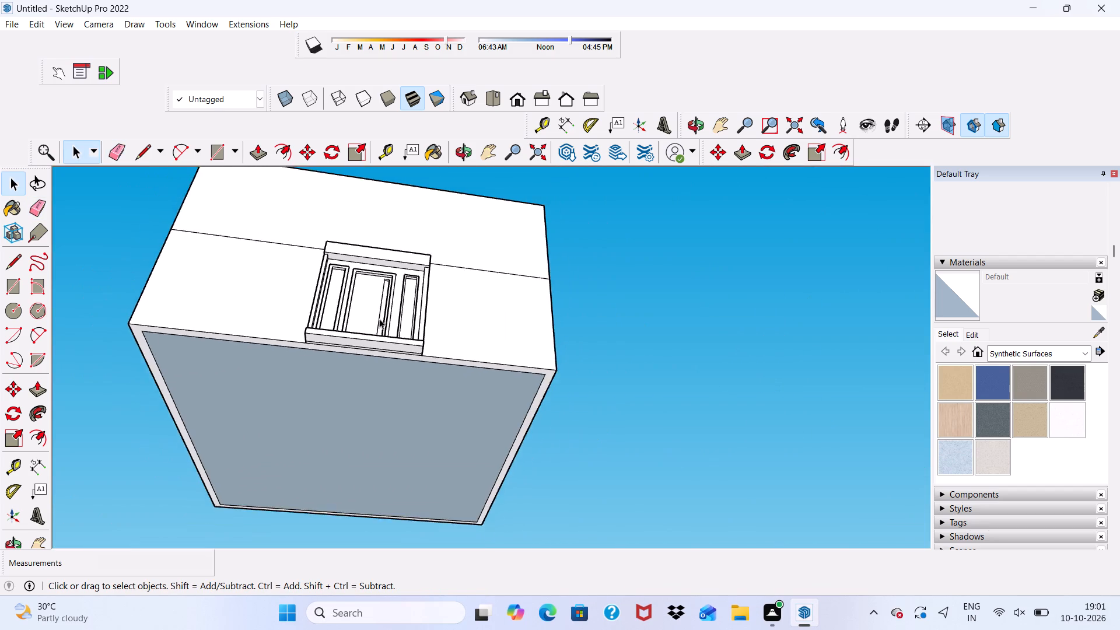
{"action": "middle_click_drag", "start_coordinate": [379, 319], "coordinate": [323, 516]}
{"action": "scroll", "coordinate": [337, 336], "scroll_direction": "up", "scroll_amount": 2}
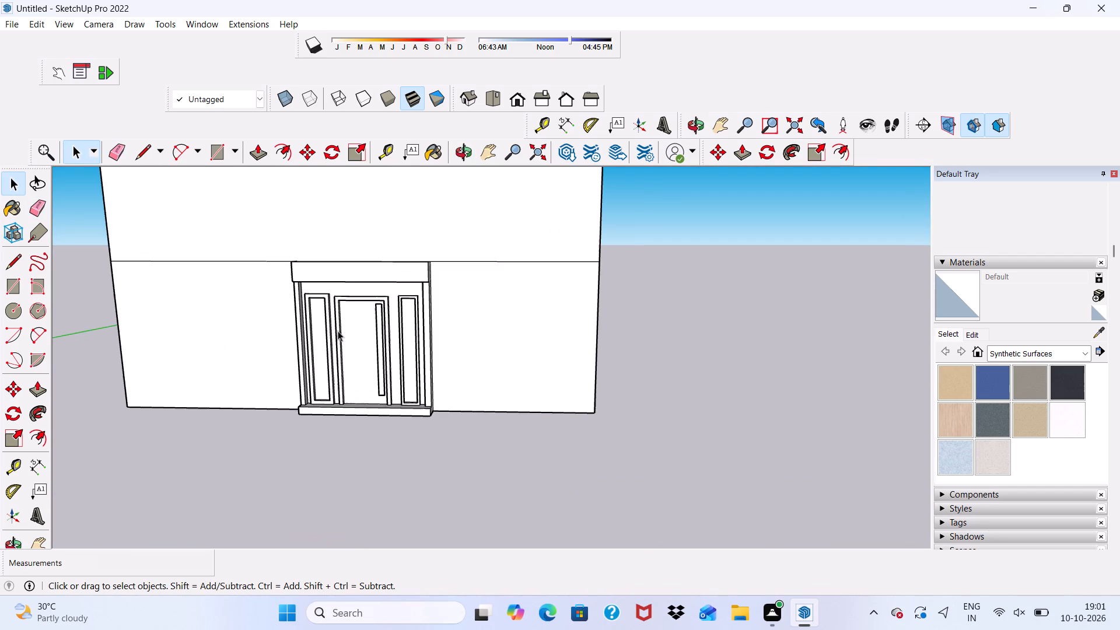
{"action": "scroll", "coordinate": [338, 331], "scroll_direction": "up", "scroll_amount": 1}
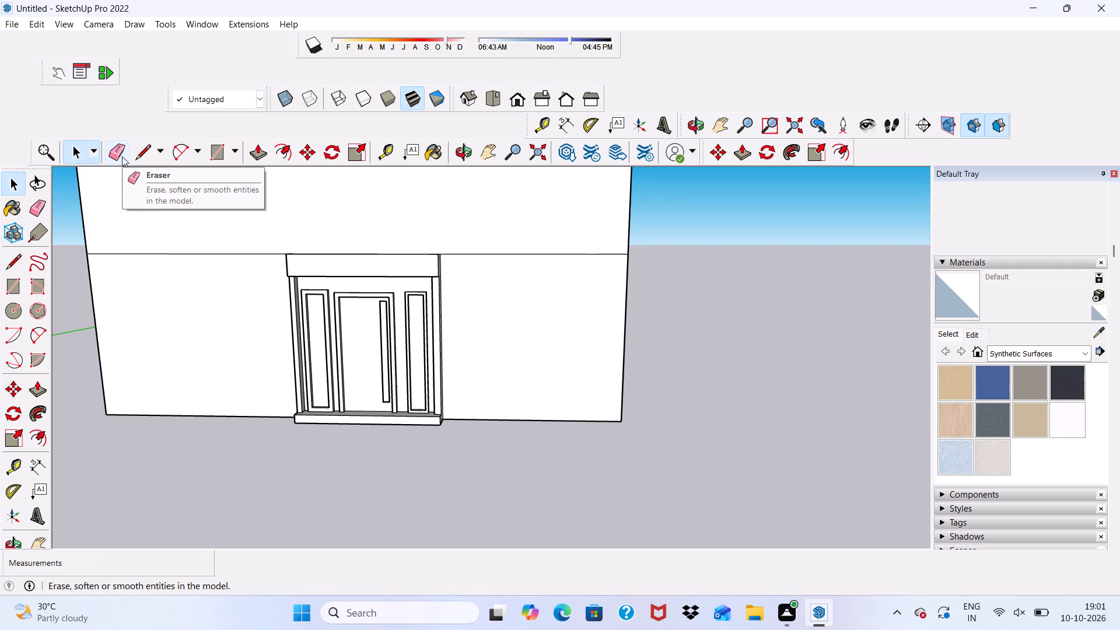
{"action": "scroll", "coordinate": [174, 201], "scroll_direction": "down", "scroll_amount": 4}
{"action": "scroll", "coordinate": [236, 269], "scroll_direction": "down", "scroll_amount": 8}
{"action": "middle_click_drag", "start_coordinate": [296, 276], "coordinate": [313, 232]}
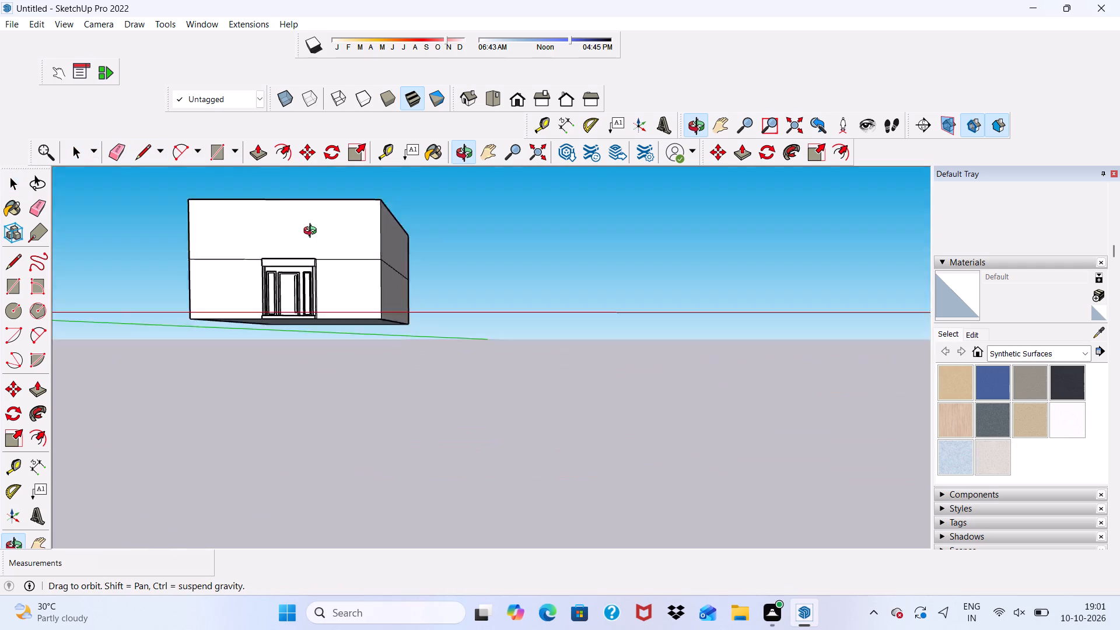
{"action": "middle_click_drag", "start_coordinate": [313, 232], "coordinate": [374, 300]}
{"action": "scroll", "coordinate": [367, 280], "scroll_direction": "up", "scroll_amount": 2}
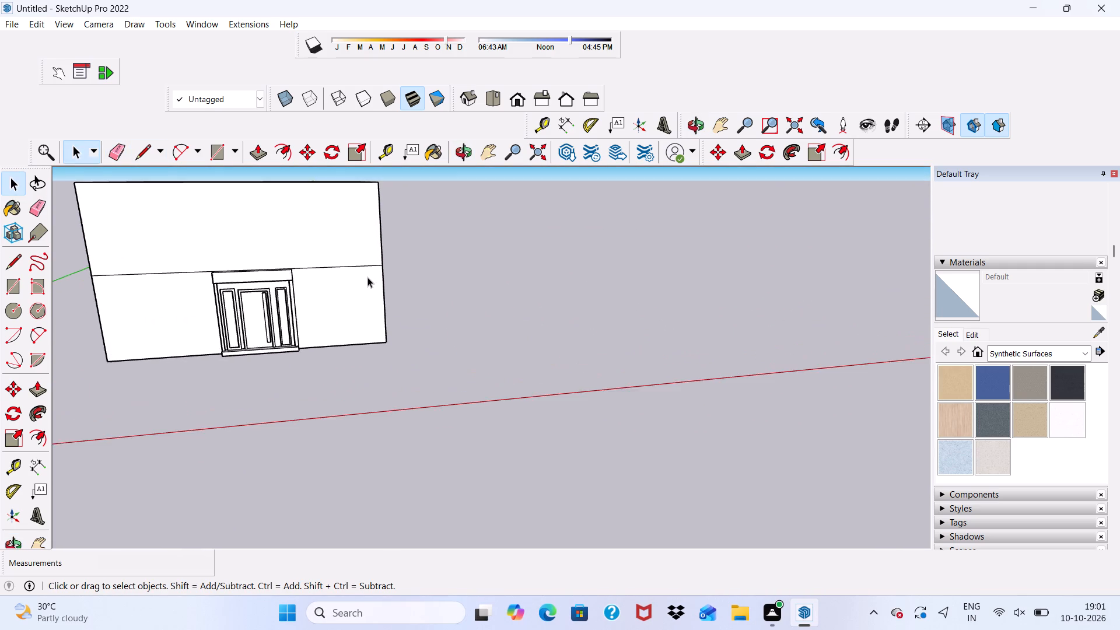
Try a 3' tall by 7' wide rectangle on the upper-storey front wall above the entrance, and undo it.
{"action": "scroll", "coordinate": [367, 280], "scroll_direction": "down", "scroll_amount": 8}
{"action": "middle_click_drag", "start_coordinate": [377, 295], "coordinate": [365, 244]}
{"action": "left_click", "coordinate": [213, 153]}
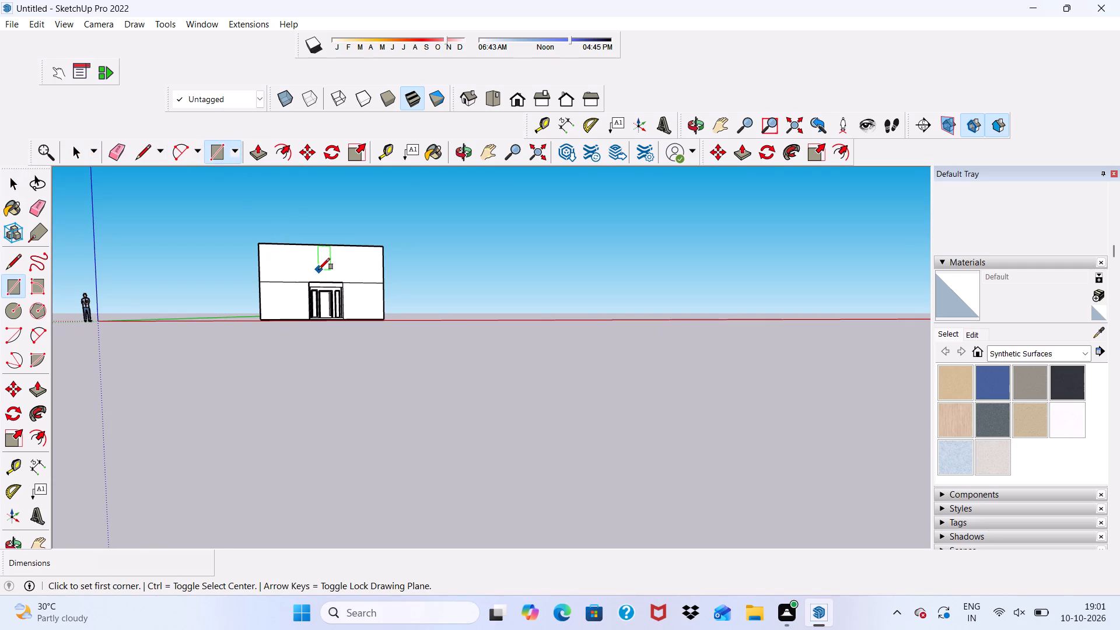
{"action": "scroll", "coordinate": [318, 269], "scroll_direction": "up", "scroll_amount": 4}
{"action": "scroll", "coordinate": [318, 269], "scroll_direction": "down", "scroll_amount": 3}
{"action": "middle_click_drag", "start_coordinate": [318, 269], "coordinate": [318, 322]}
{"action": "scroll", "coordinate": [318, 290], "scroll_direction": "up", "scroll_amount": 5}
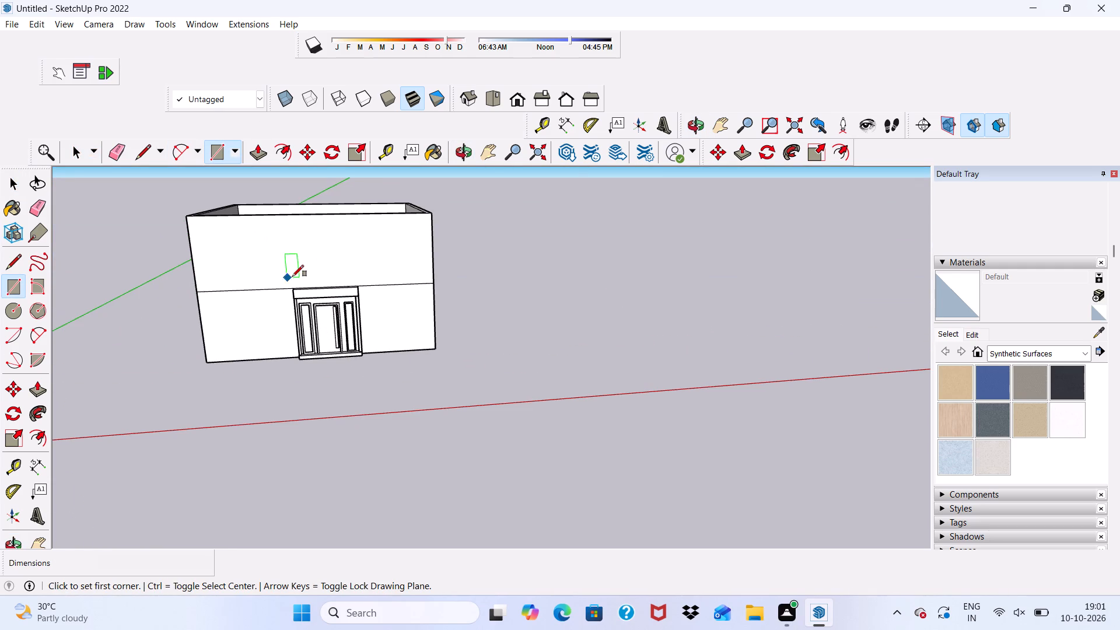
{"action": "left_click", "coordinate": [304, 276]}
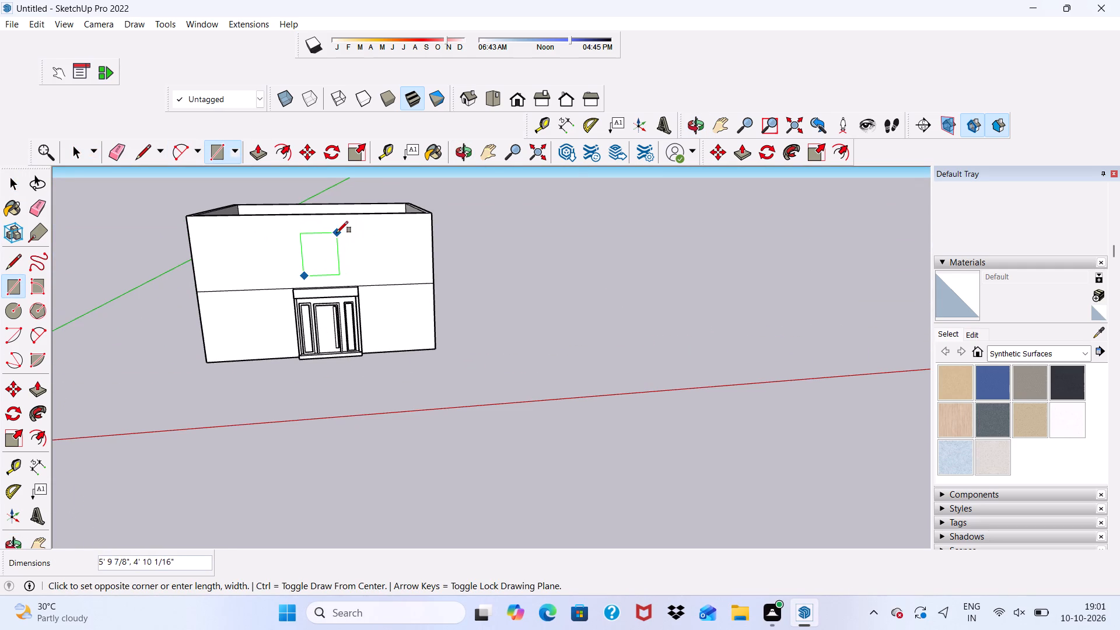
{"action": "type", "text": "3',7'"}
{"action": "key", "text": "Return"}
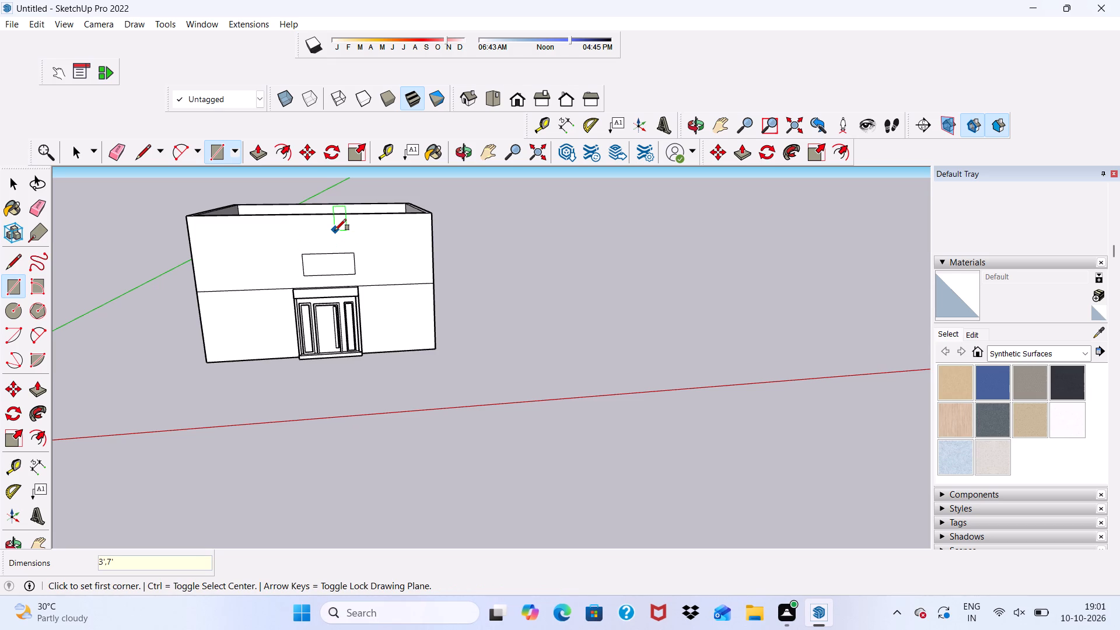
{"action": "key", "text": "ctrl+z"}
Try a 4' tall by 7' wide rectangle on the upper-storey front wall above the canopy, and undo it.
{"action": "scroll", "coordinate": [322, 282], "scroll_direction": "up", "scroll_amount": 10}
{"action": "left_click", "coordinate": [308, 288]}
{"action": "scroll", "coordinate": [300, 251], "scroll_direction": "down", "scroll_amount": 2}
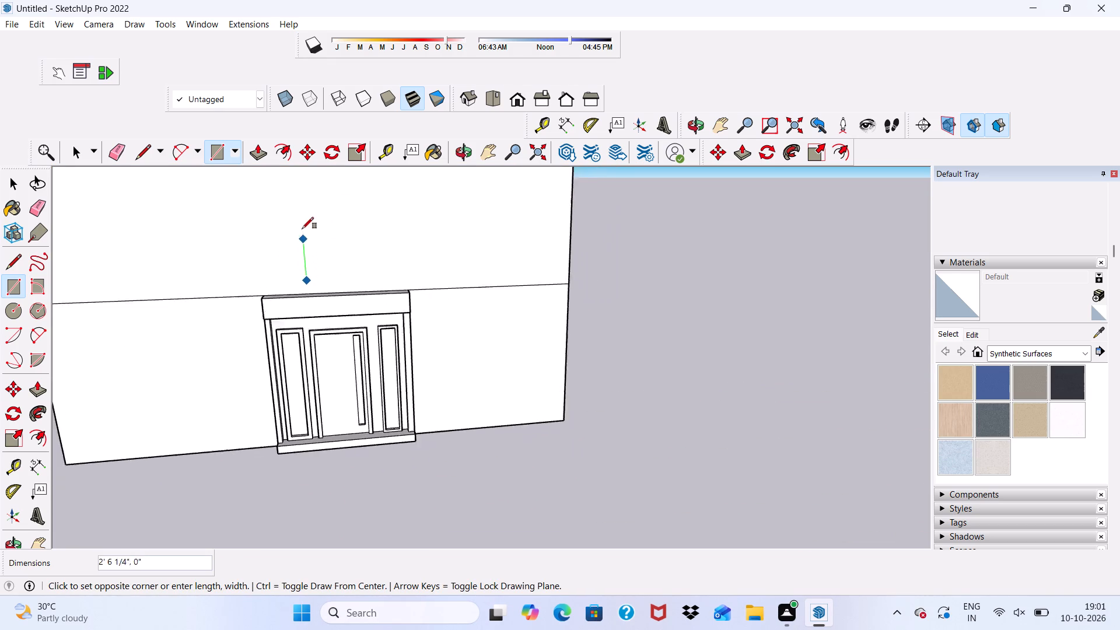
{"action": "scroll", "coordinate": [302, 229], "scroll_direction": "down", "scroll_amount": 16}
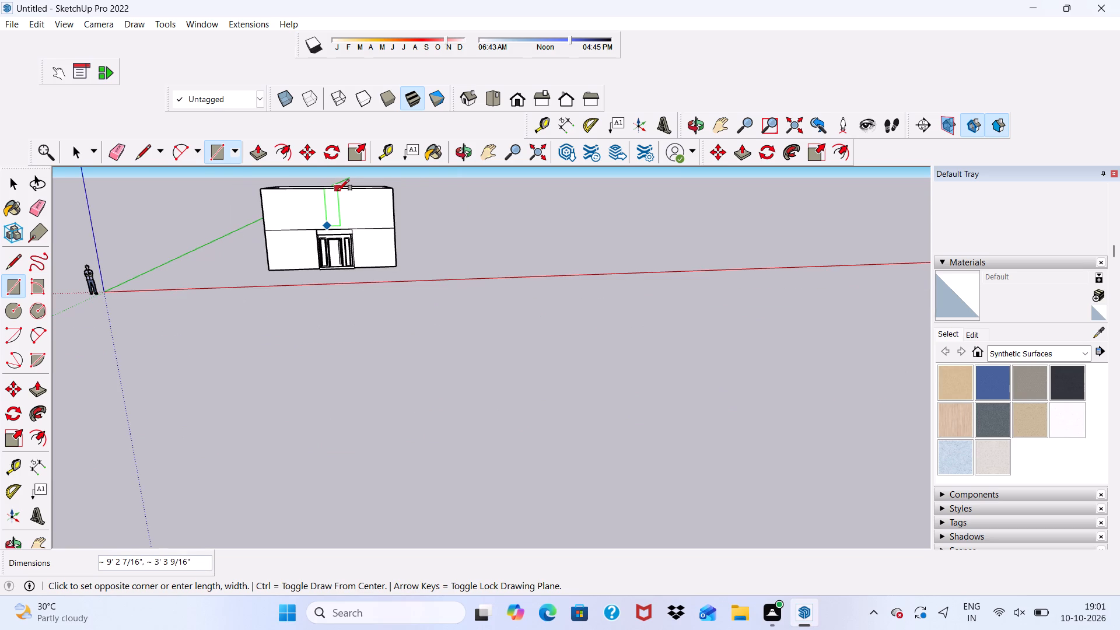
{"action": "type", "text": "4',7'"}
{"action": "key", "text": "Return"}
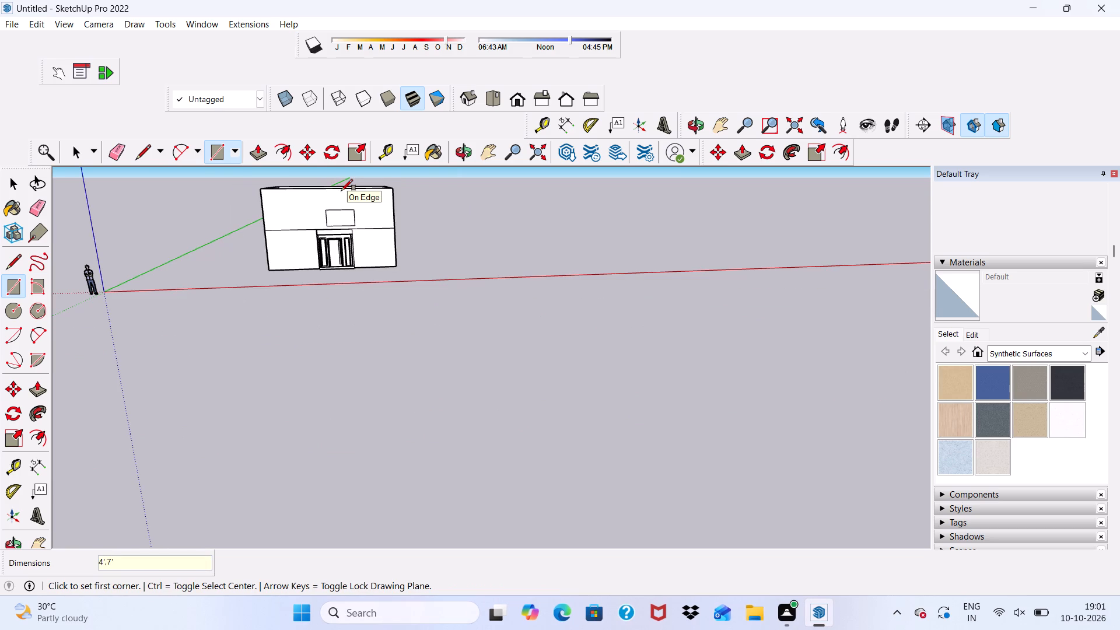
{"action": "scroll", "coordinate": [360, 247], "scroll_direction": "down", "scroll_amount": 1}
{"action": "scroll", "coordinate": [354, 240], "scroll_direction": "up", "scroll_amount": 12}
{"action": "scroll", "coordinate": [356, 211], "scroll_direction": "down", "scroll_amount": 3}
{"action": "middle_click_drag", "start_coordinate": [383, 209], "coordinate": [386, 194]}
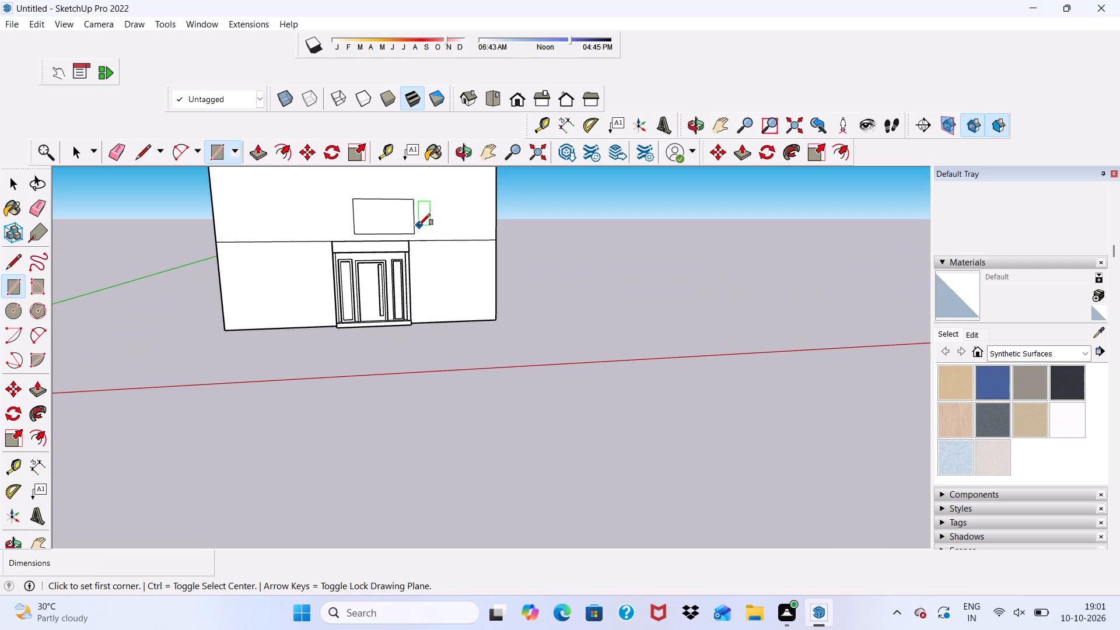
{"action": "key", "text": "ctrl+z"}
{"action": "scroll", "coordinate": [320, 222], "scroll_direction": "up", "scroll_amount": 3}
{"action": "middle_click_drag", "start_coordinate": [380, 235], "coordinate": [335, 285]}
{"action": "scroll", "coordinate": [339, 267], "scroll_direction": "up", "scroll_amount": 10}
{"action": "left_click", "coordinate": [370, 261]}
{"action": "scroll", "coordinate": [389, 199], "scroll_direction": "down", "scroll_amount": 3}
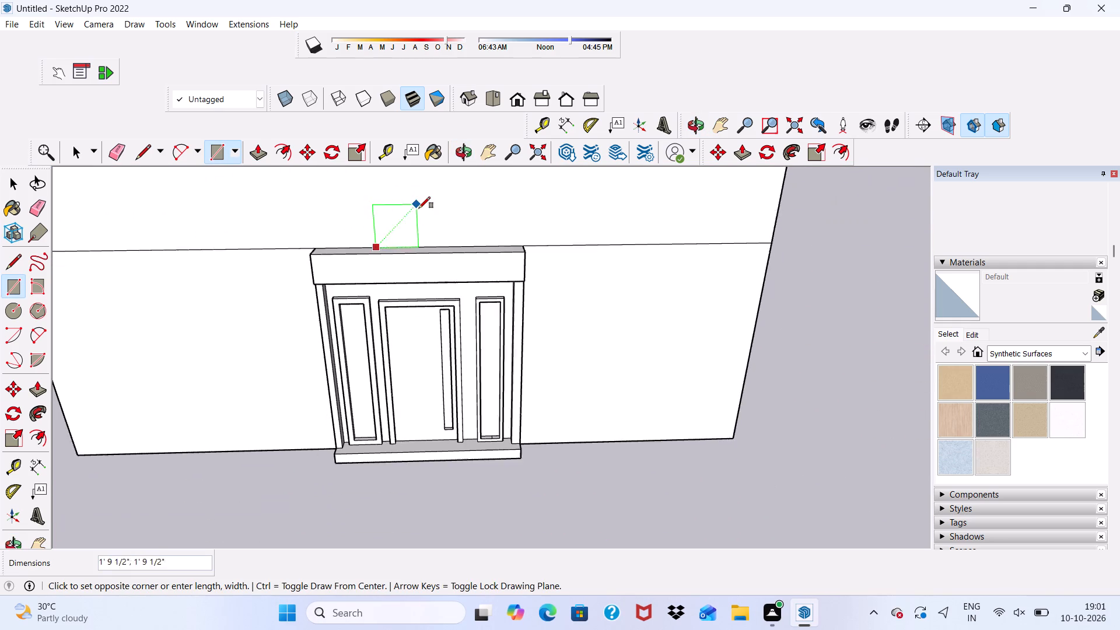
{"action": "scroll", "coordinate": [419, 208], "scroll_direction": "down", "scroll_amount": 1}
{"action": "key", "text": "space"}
In the front view, draw an upright rectangle about 6' 10 7/8" tall by 2' 11 1/2" wide on the upper-storey wall above the entrance.
{"action": "scroll", "coordinate": [307, 238], "scroll_direction": "down", "scroll_amount": 15}
{"action": "scroll", "coordinate": [394, 238], "scroll_direction": "down", "scroll_amount": 2}
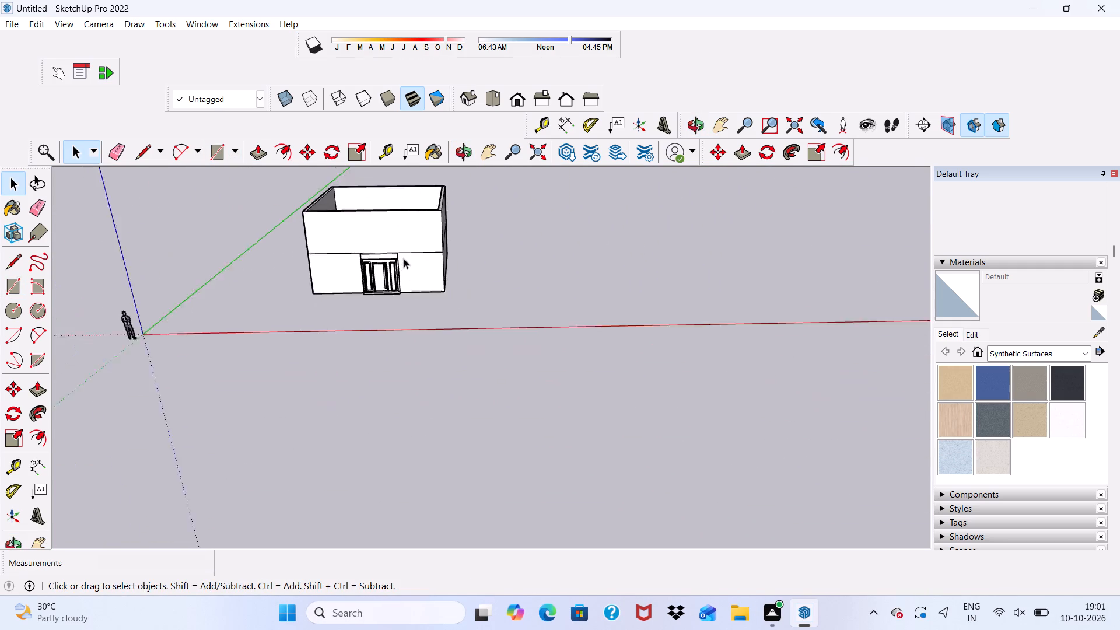
{"action": "scroll", "coordinate": [404, 258], "scroll_direction": "down", "scroll_amount": 3}
{"action": "middle_click_drag", "start_coordinate": [401, 257], "coordinate": [386, 169]}
{"action": "scroll", "coordinate": [390, 173], "scroll_direction": "up", "scroll_amount": 1}
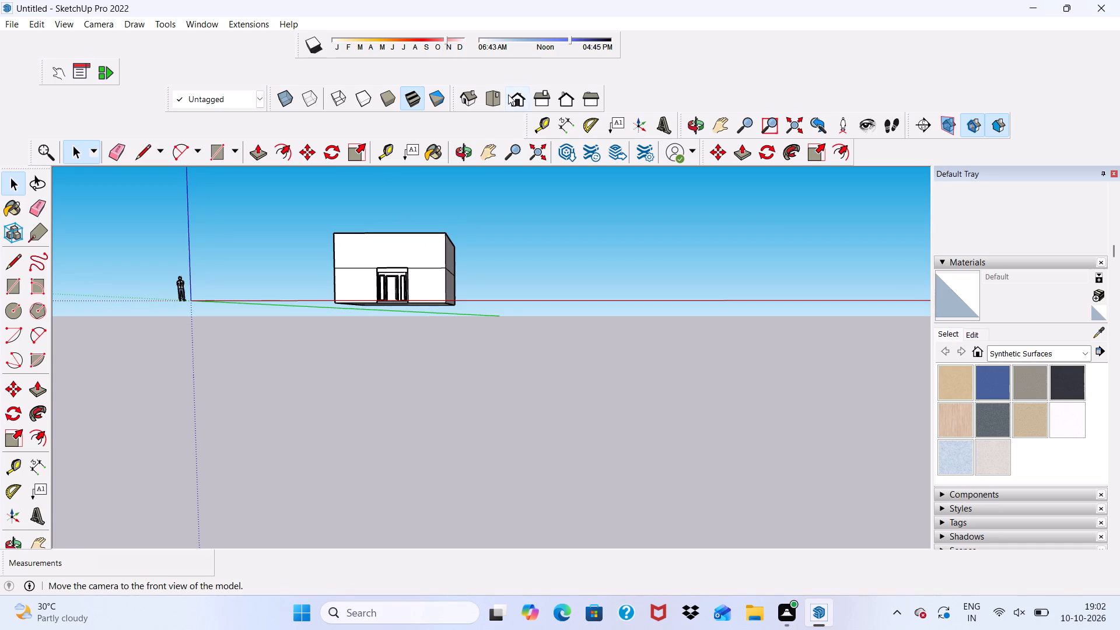
{"action": "left_click", "coordinate": [518, 94]}
{"action": "scroll", "coordinate": [535, 353], "scroll_direction": "up", "scroll_amount": 8}
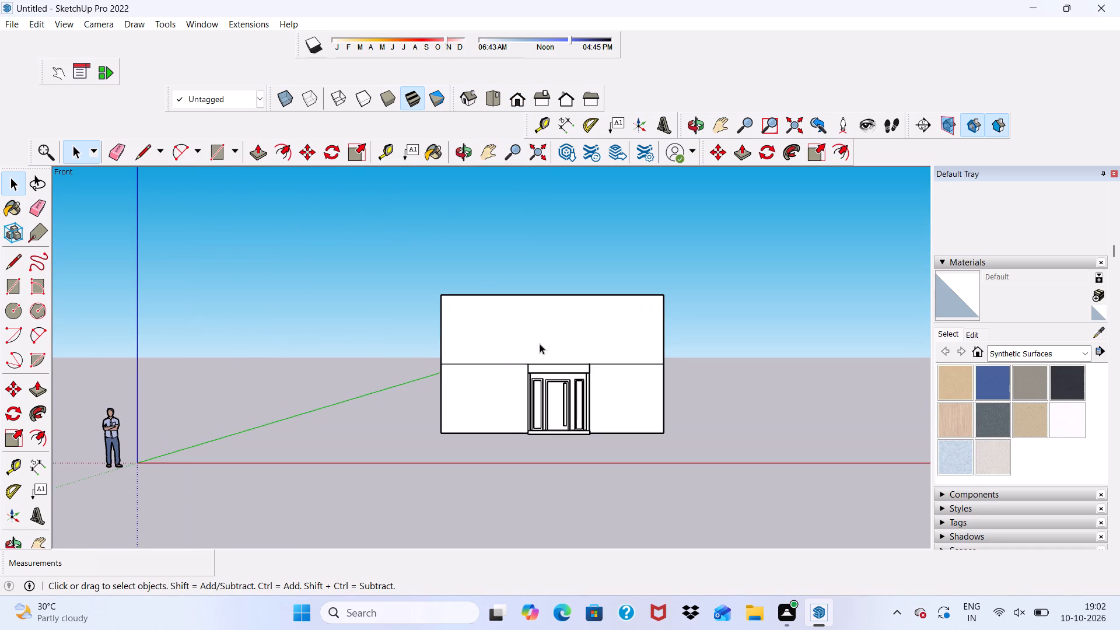
{"action": "left_click", "coordinate": [212, 152]}
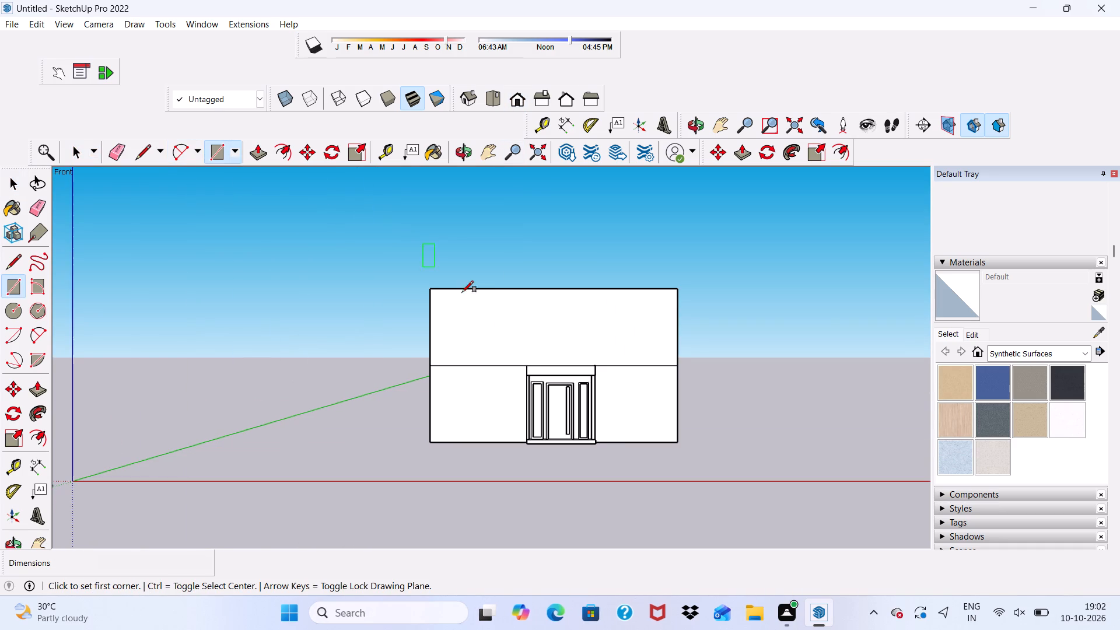
{"action": "left_click", "coordinate": [538, 353]}
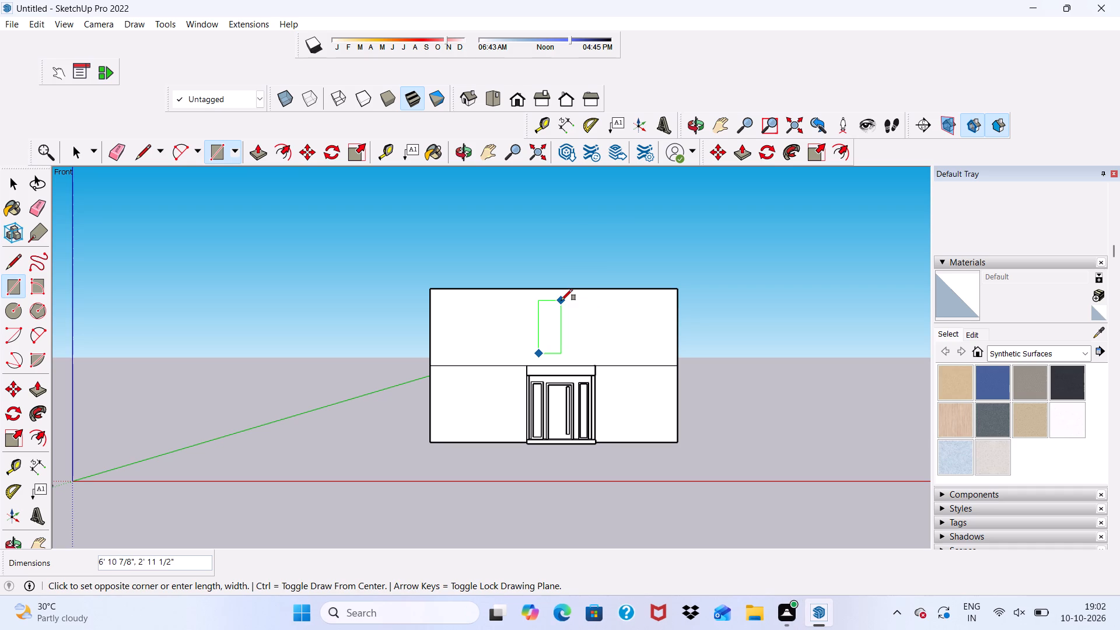
{"action": "left_click", "coordinate": [561, 300]}
{"action": "key", "text": "space"}
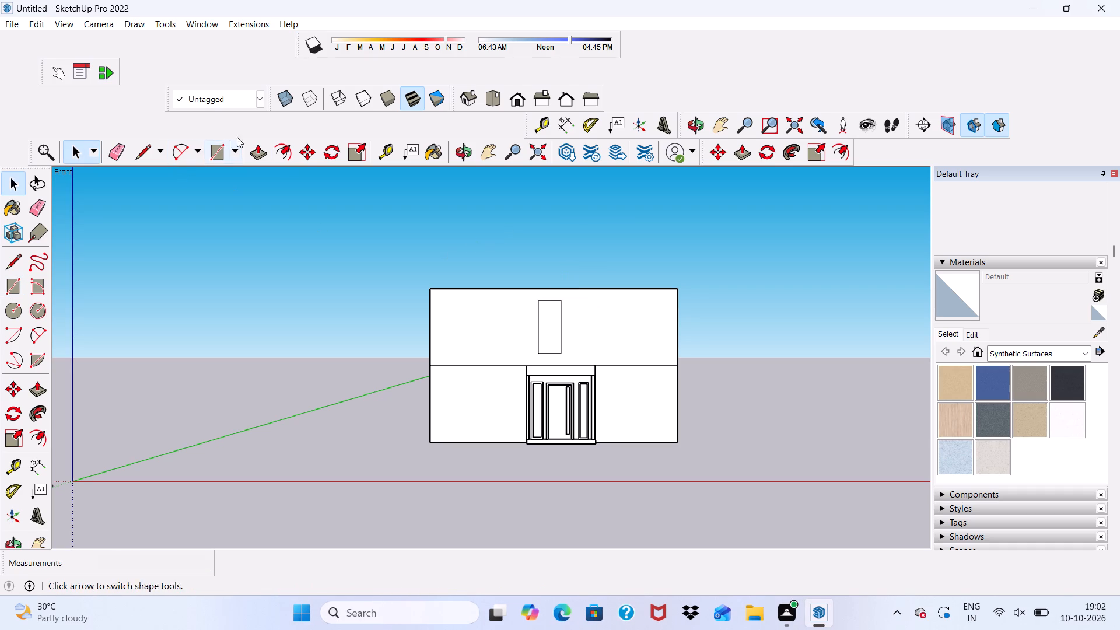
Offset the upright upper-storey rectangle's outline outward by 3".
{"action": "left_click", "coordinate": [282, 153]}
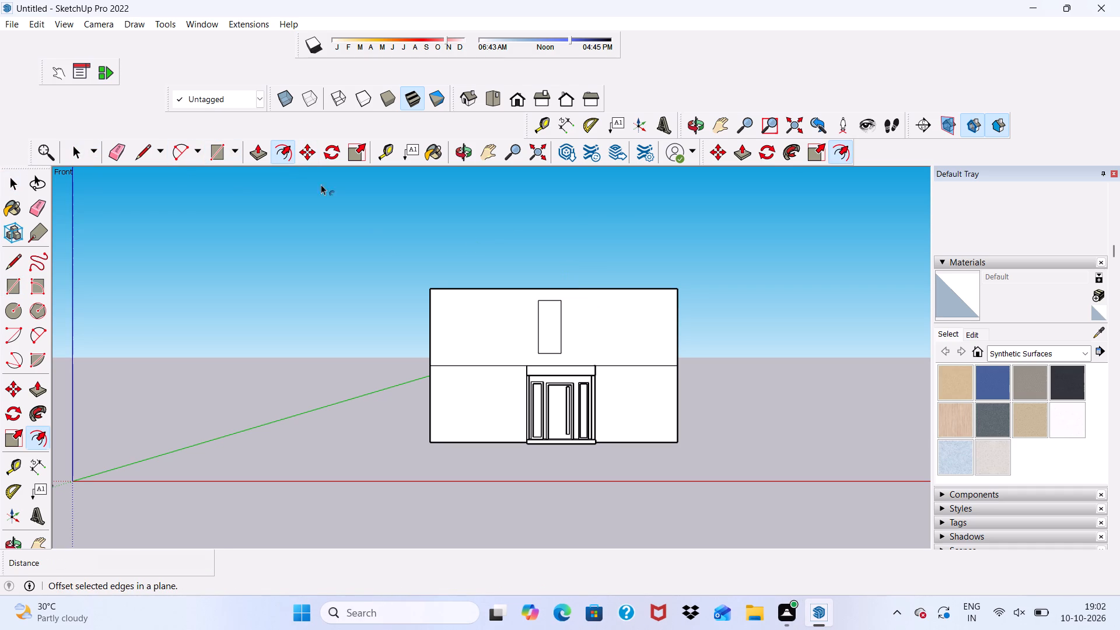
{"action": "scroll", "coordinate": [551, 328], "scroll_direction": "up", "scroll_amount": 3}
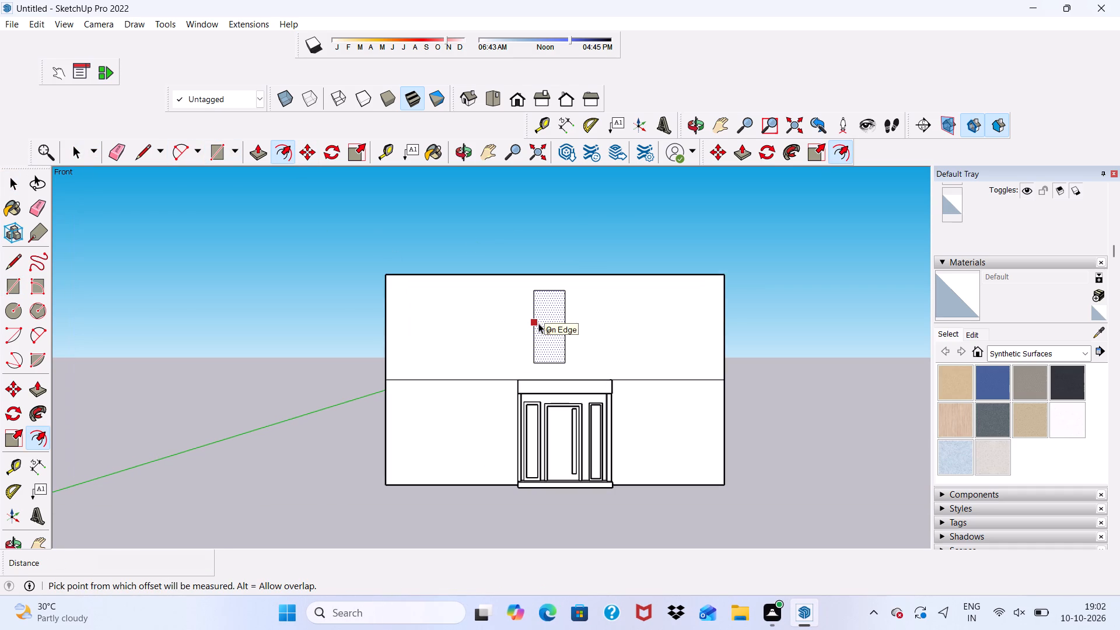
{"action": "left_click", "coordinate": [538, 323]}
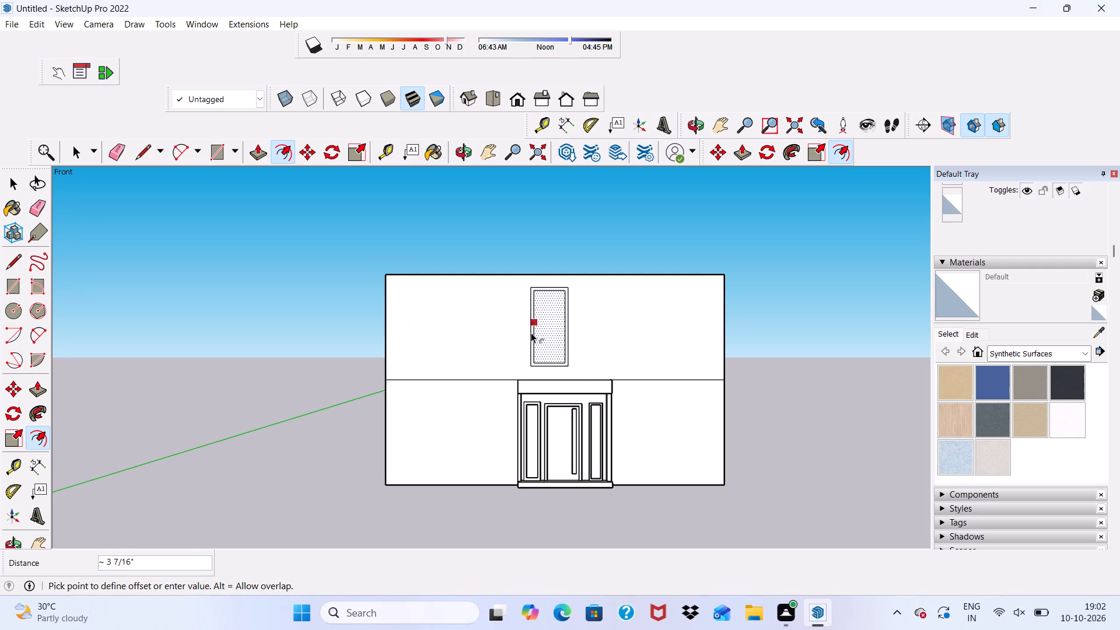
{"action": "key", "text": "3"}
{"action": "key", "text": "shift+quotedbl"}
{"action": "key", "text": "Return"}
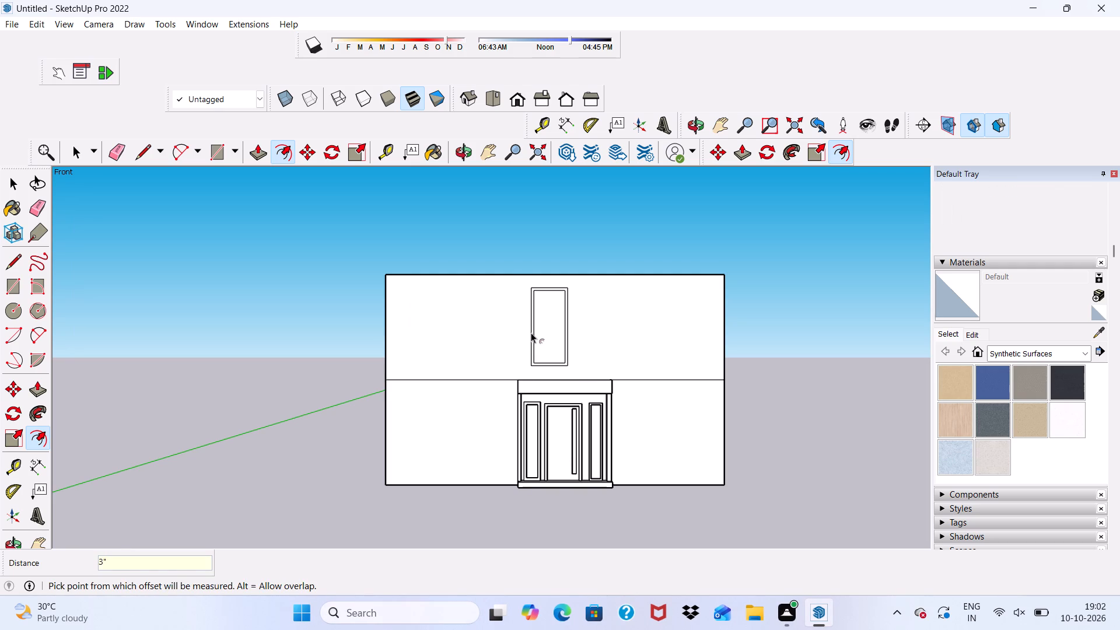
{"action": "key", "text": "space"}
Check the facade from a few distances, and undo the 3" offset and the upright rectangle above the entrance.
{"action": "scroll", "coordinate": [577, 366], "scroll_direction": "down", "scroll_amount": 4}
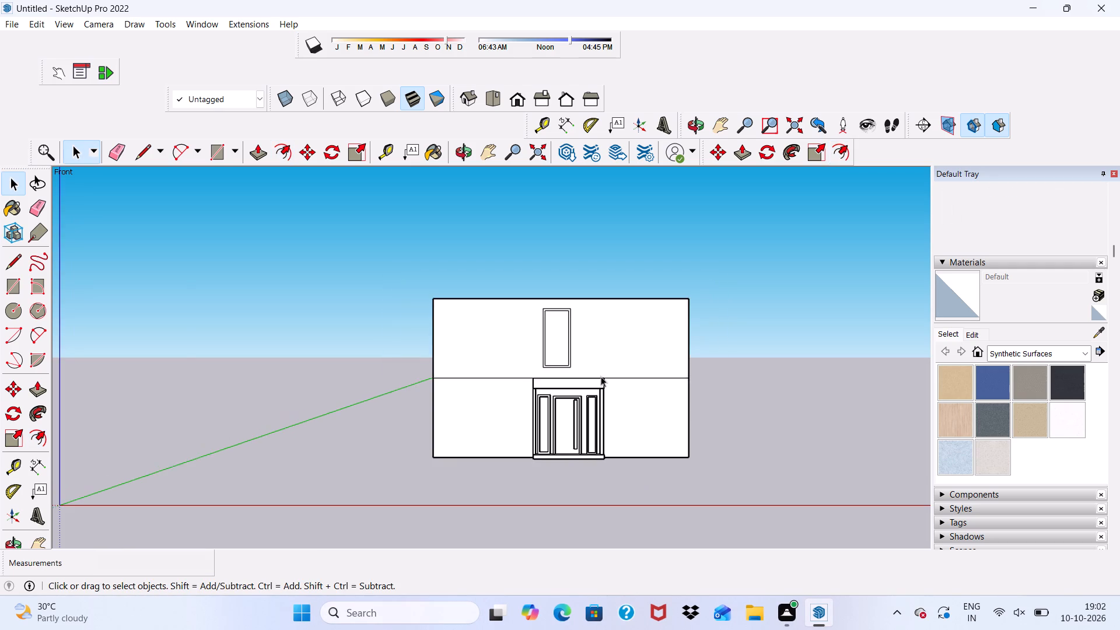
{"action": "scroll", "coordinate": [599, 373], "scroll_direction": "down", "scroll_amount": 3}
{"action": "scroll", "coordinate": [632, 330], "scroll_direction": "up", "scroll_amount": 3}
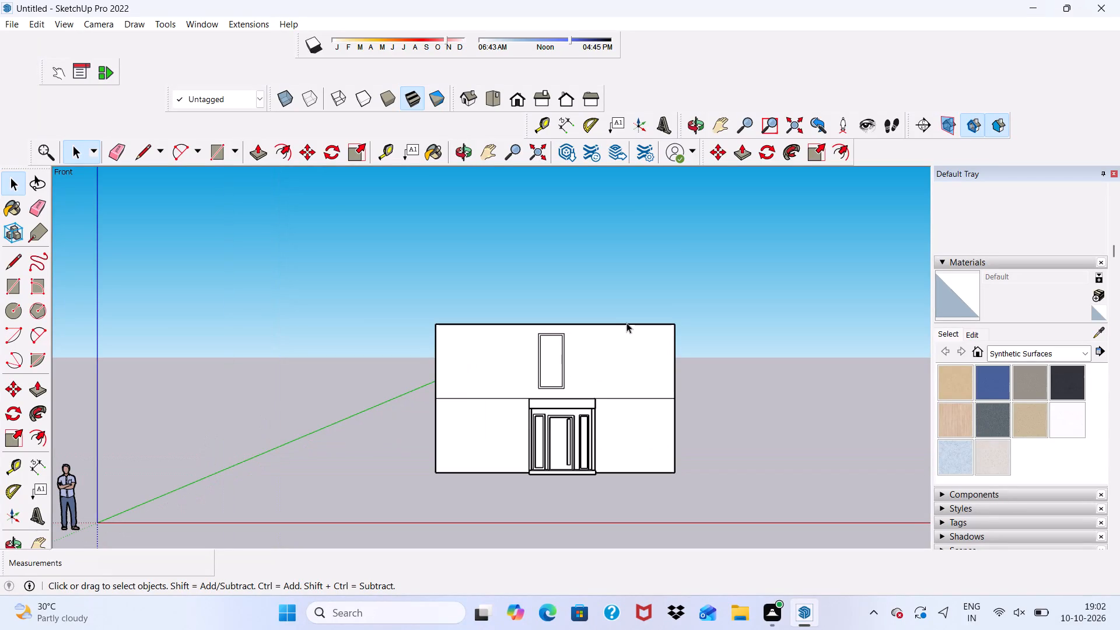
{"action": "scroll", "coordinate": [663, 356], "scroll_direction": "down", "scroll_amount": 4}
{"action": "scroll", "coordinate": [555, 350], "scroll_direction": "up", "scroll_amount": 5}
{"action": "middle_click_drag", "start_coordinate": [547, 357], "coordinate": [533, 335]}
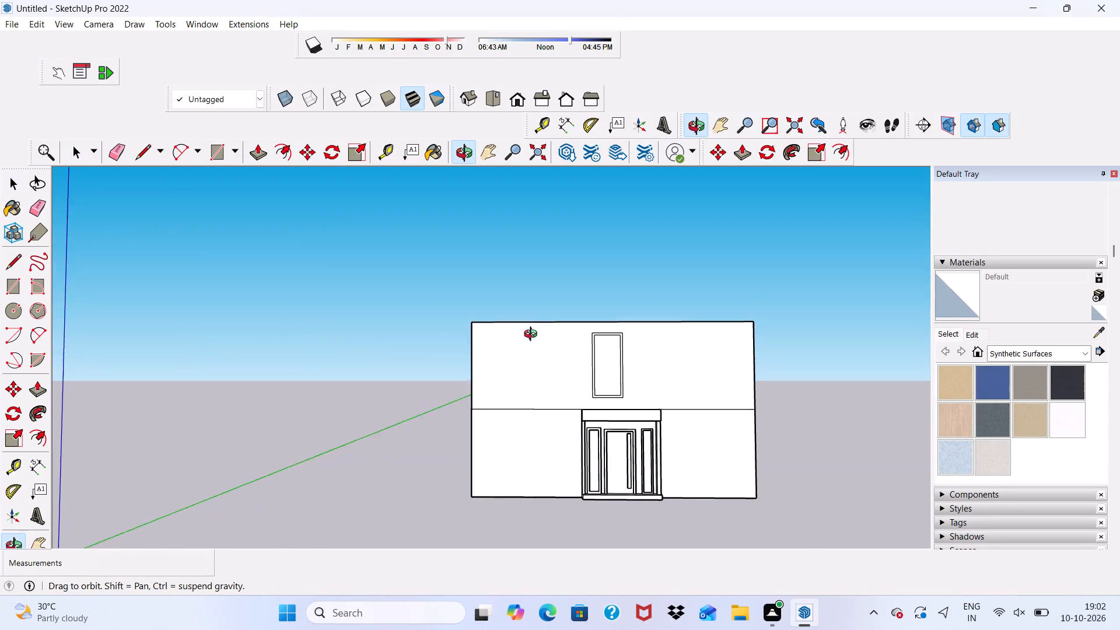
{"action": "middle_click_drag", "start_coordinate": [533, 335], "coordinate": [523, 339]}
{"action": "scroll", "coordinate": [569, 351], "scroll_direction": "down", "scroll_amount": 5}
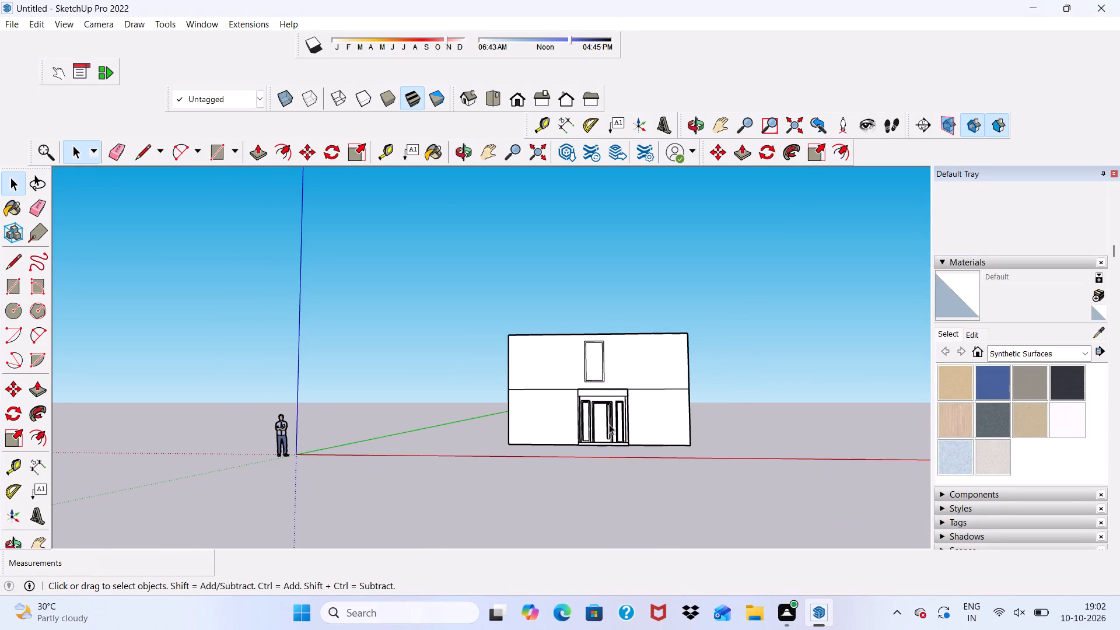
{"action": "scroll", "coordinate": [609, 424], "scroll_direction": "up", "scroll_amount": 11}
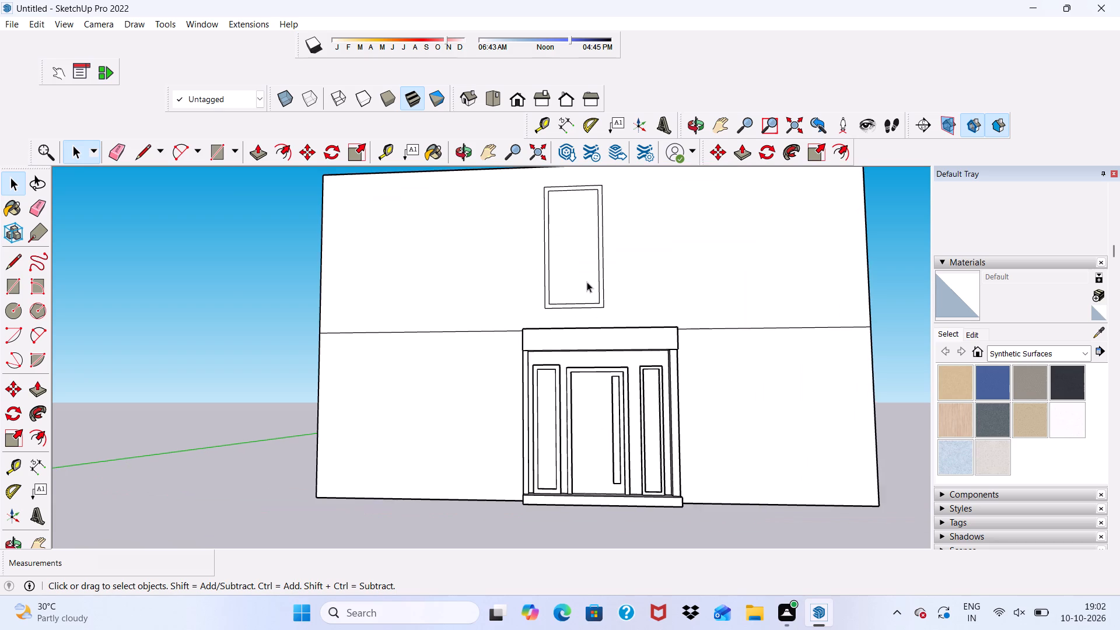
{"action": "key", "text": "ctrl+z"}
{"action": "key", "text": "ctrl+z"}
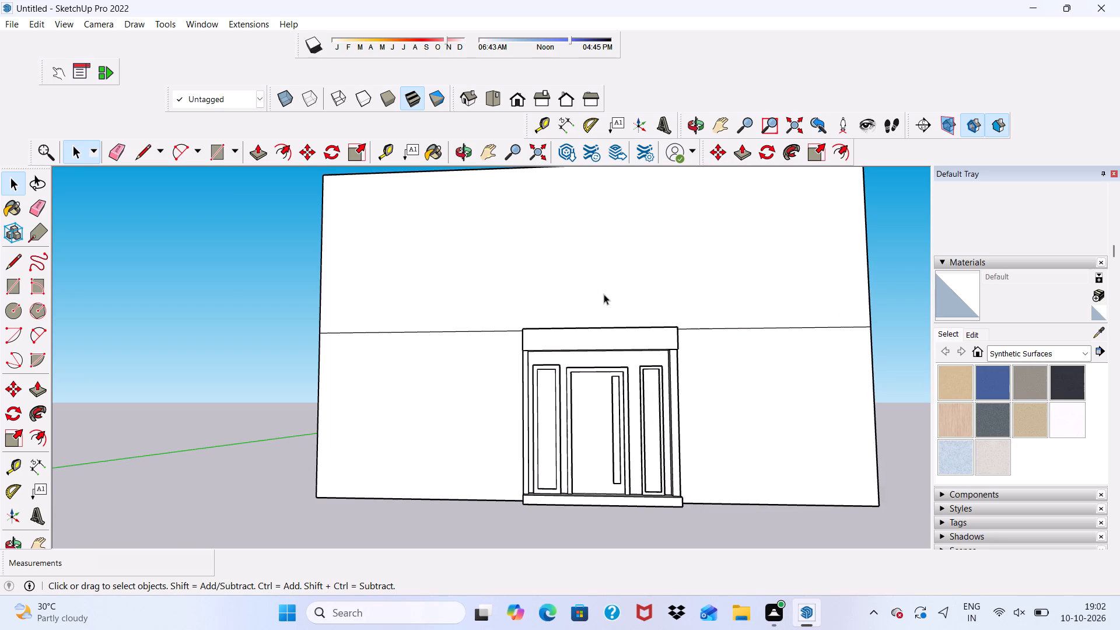
Draw an upright rectangle about 6' 10 7/8" tall by 2' 9 5/16" wide on the upper-storey wall above the entrance door.
{"action": "left_click", "coordinate": [218, 152]}
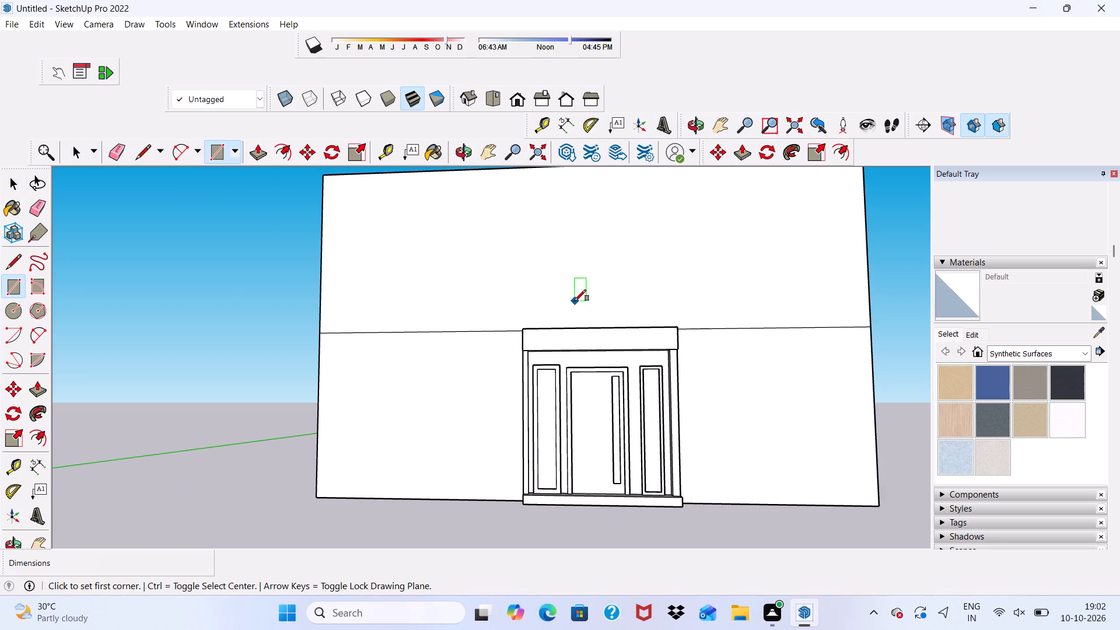
{"action": "left_click", "coordinate": [573, 301]}
{"action": "scroll", "coordinate": [606, 220], "scroll_direction": "down", "scroll_amount": 3}
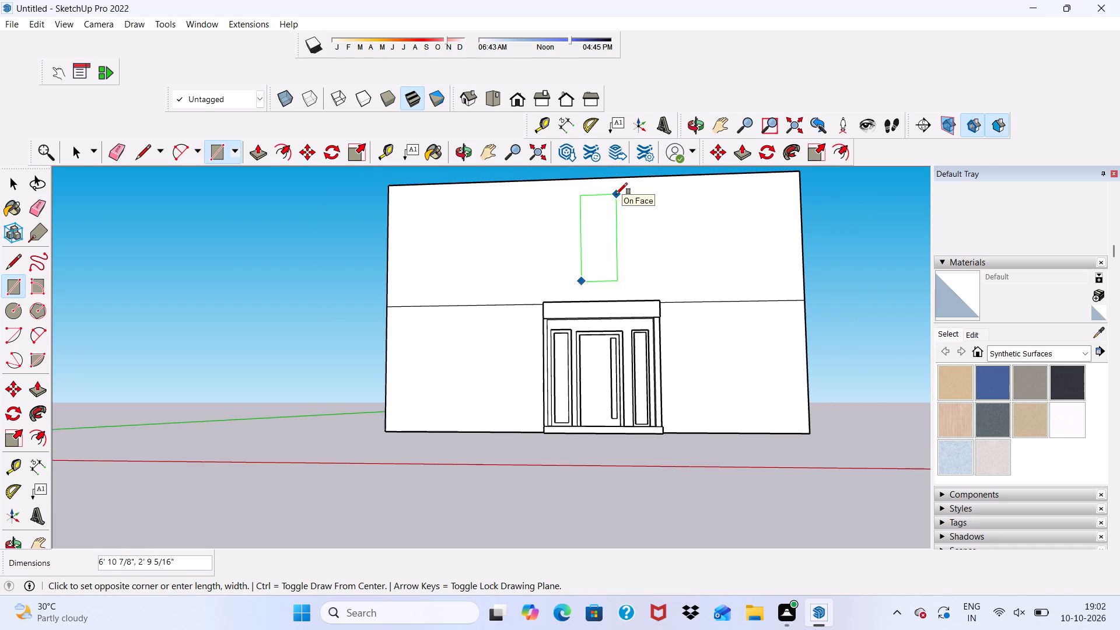
{"action": "left_click", "coordinate": [616, 194]}
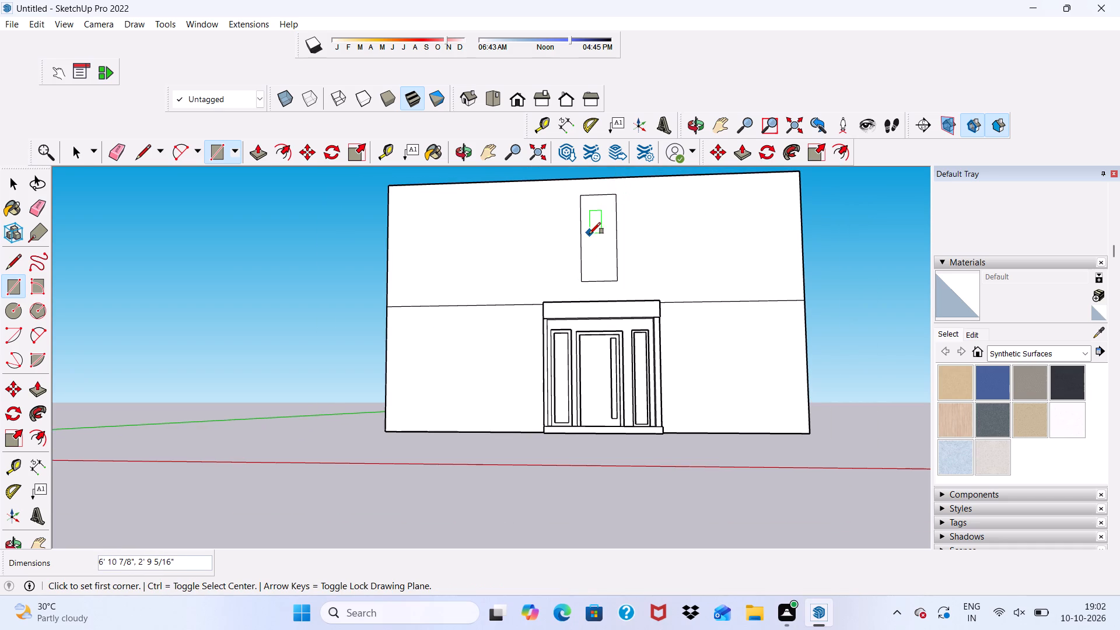
{"action": "key", "text": "space"}
Offset the new upright rectangle's outline outward by 3" to form a window frame.
{"action": "scroll", "coordinate": [298, 166], "scroll_direction": "up", "scroll_amount": 1}
{"action": "left_click", "coordinate": [286, 149]}
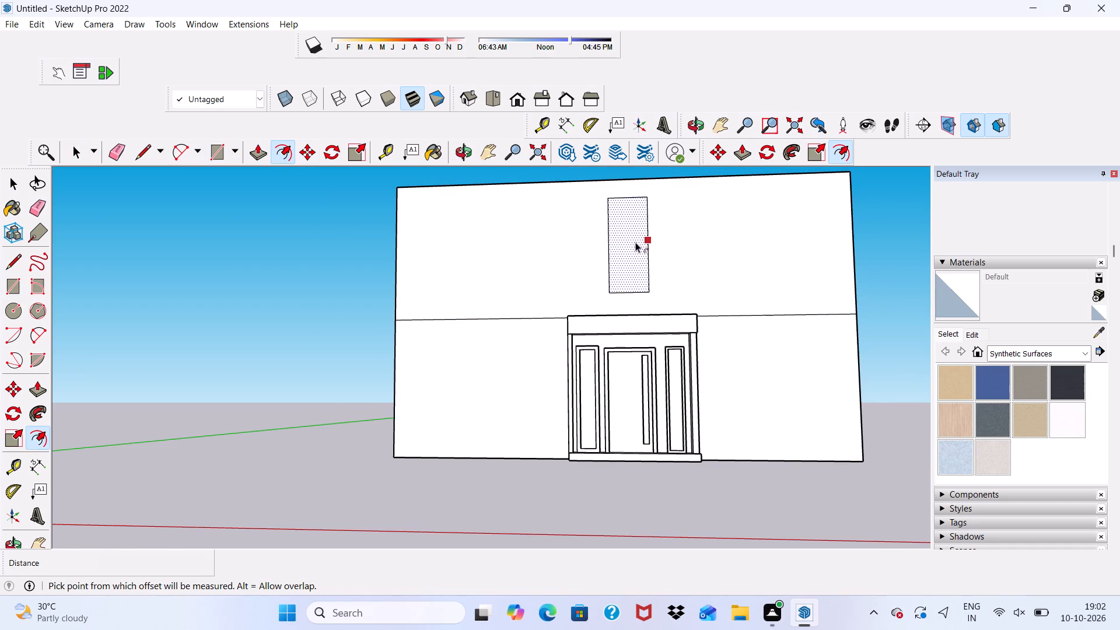
{"action": "left_click", "coordinate": [612, 253]}
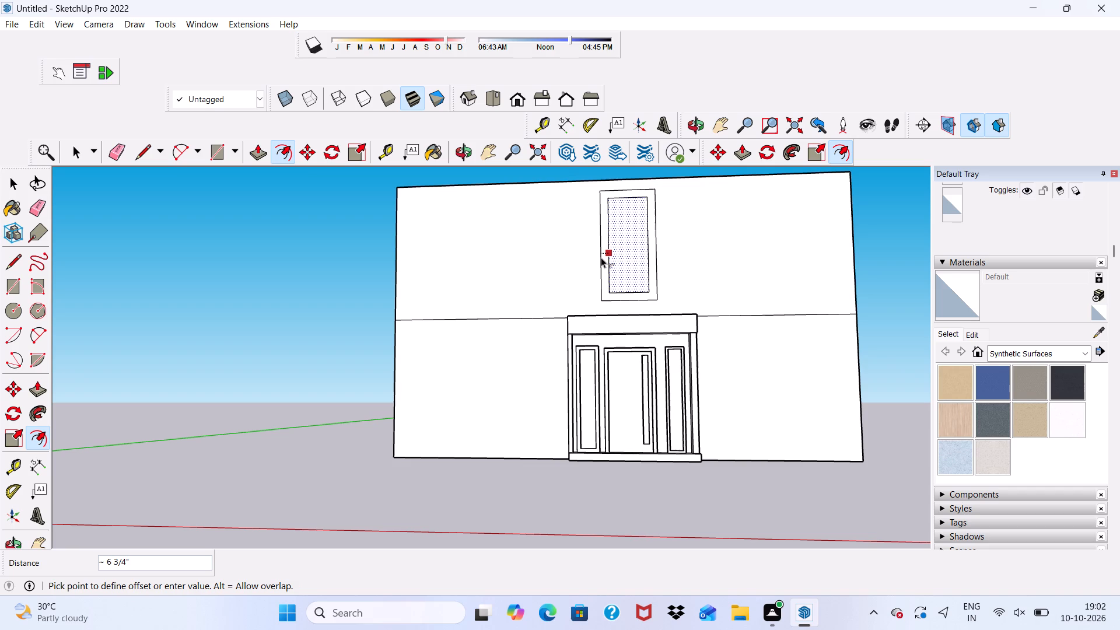
{"action": "key", "text": "3"}
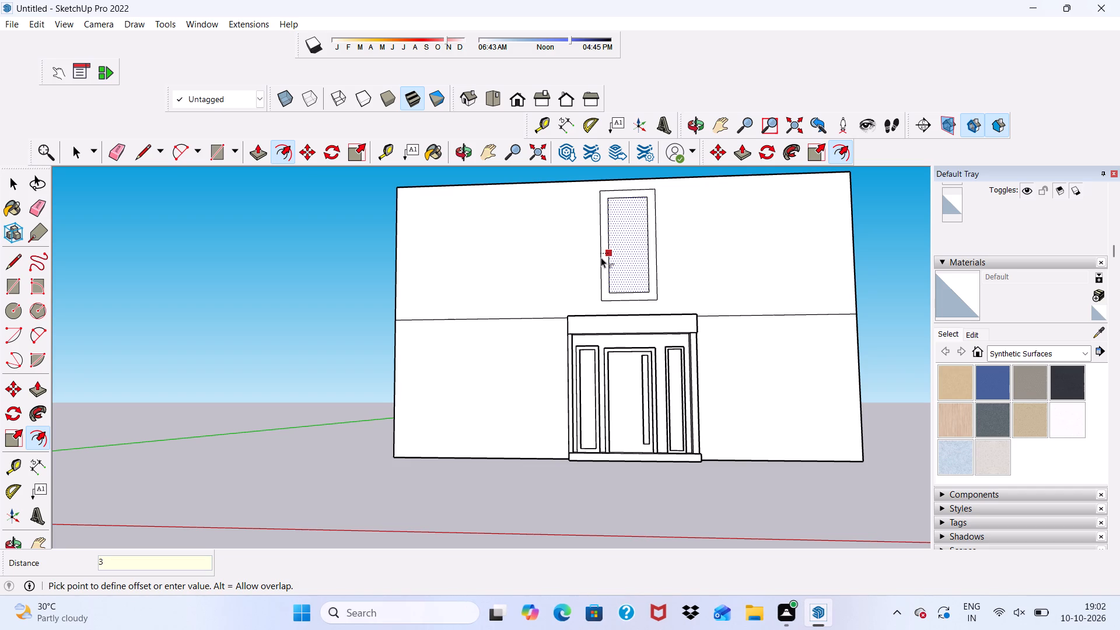
{"action": "key", "text": "shift+quotedbl"}
{"action": "key", "text": "Return"}
{"action": "key", "text": "space"}
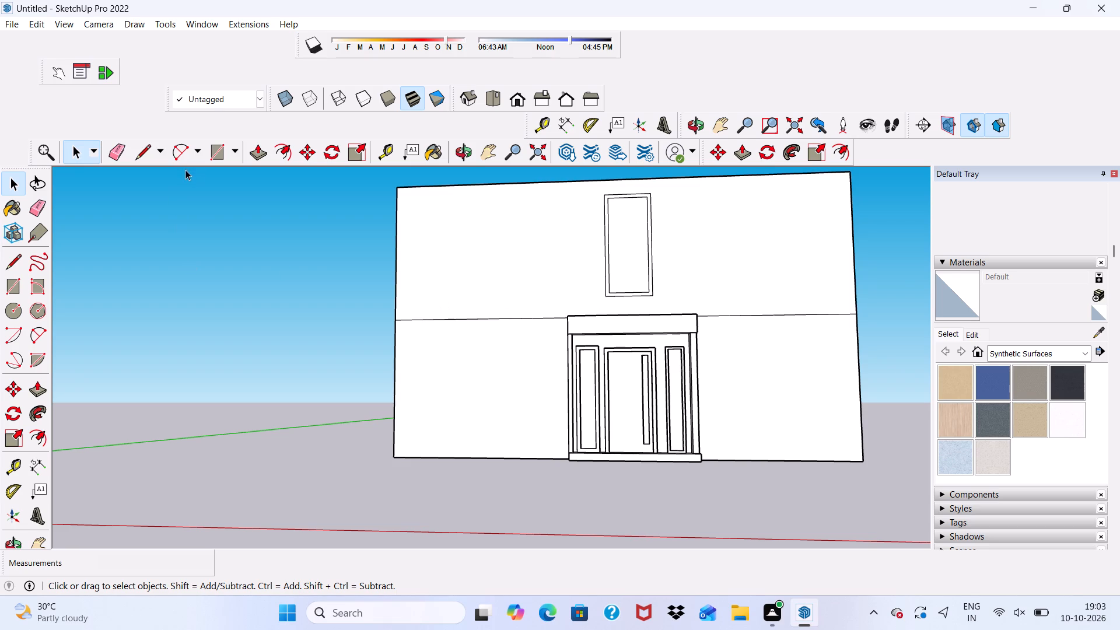
Draw a full-height strip 20' tall by about 1' 9" wide along the front wall's left edge, starting at its bottom corner.
{"action": "left_click", "coordinate": [219, 157]}
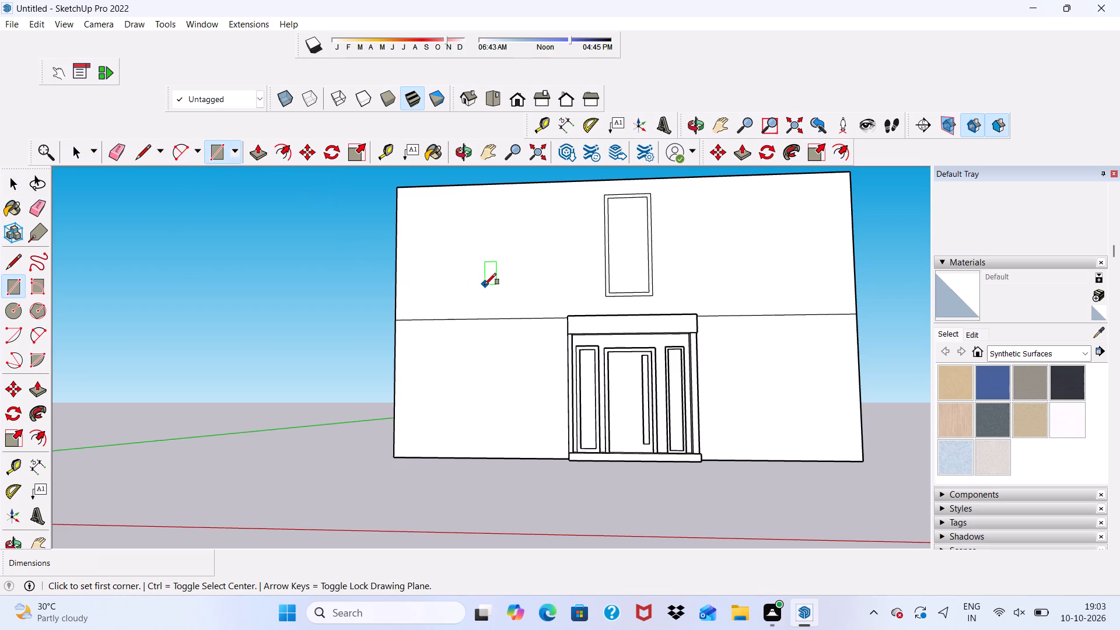
{"action": "middle_click_drag", "start_coordinate": [485, 285], "coordinate": [522, 316]}
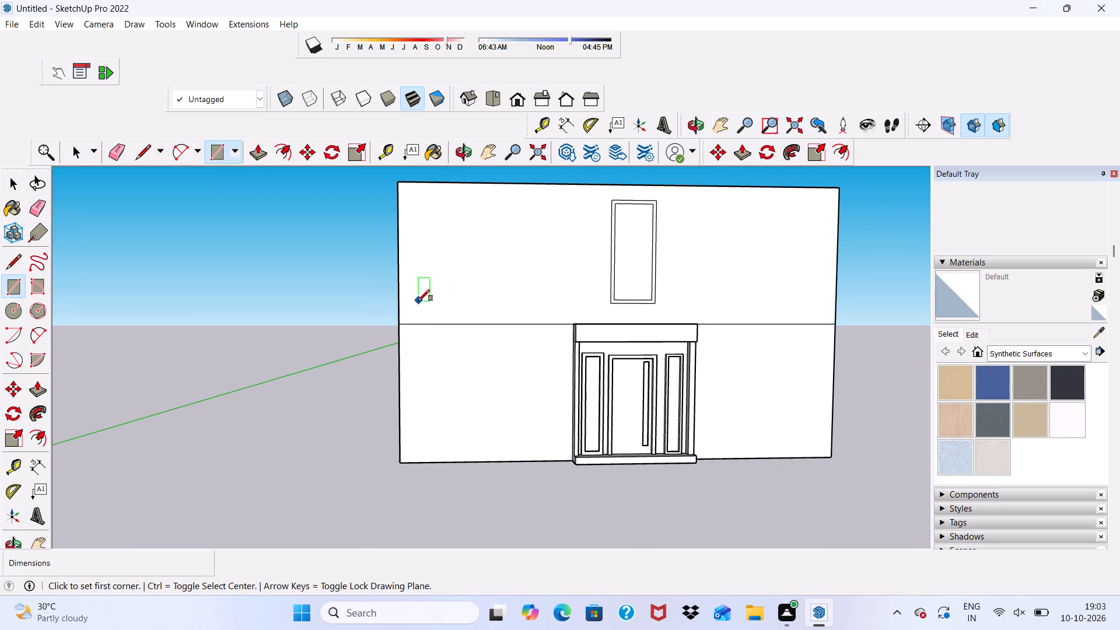
{"action": "middle_click_drag", "start_coordinate": [446, 301], "coordinate": [424, 311]}
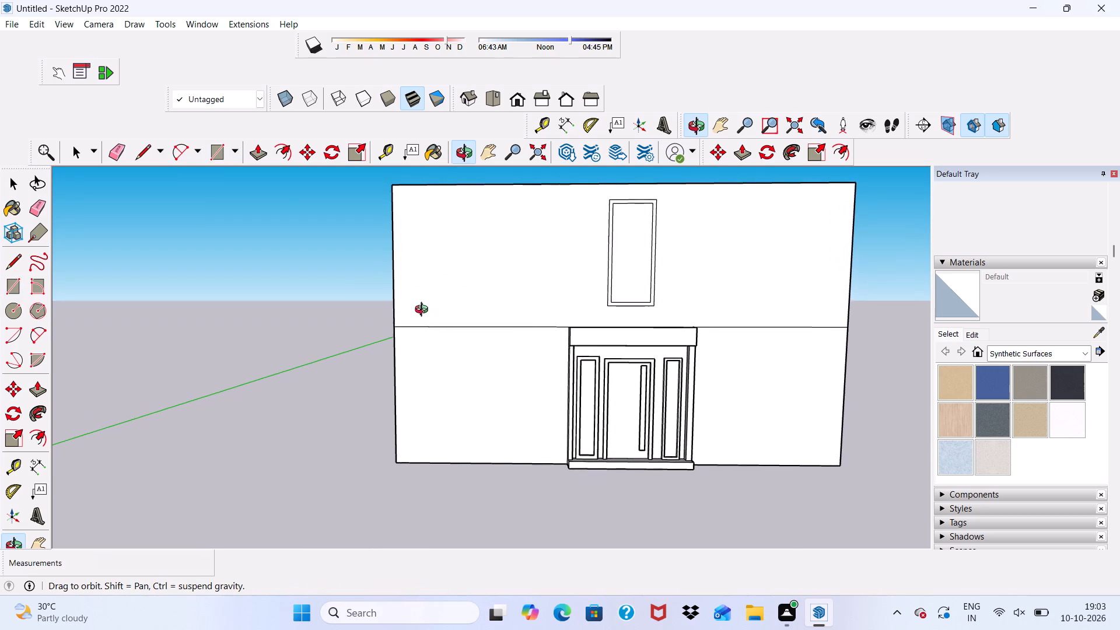
{"action": "middle_click_drag", "start_coordinate": [424, 311], "coordinate": [424, 311]}
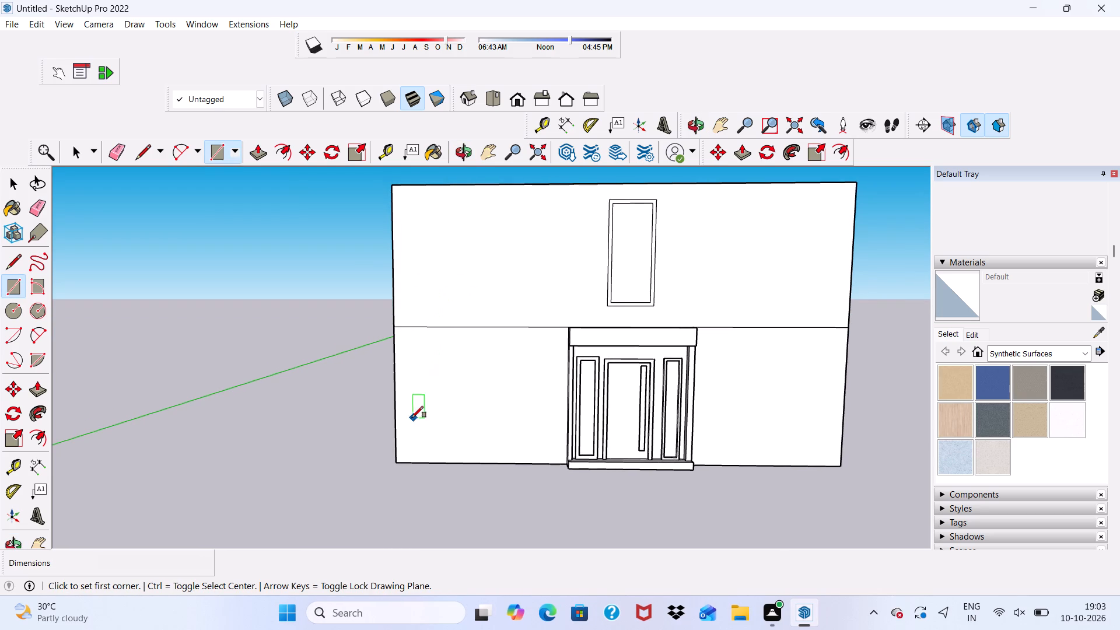
{"action": "left_click", "coordinate": [401, 461]}
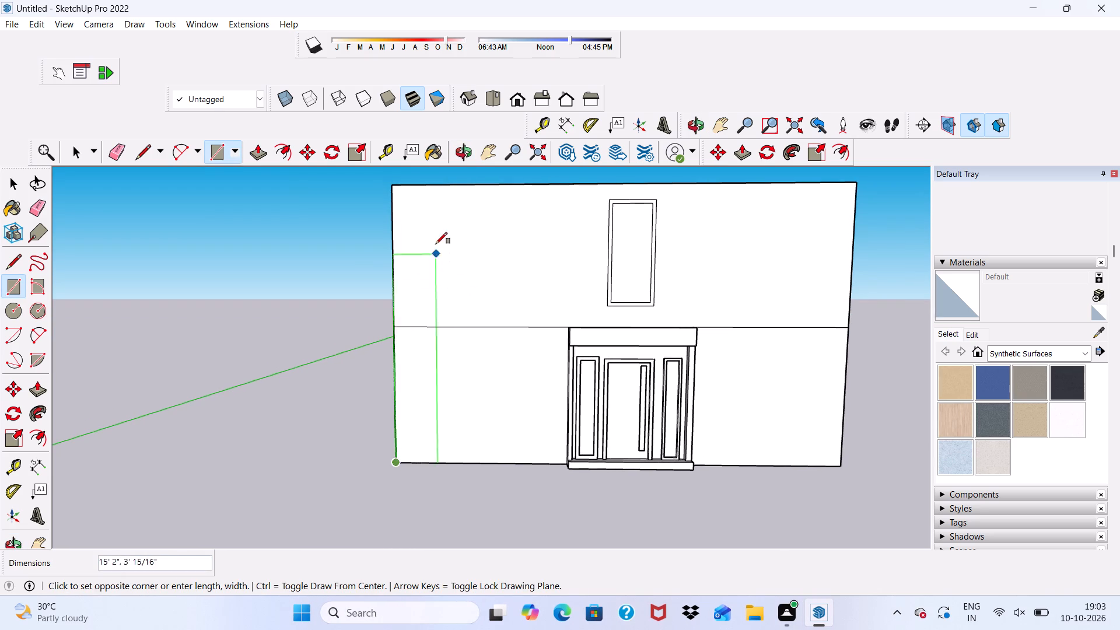
{"action": "left_click", "coordinate": [416, 188]}
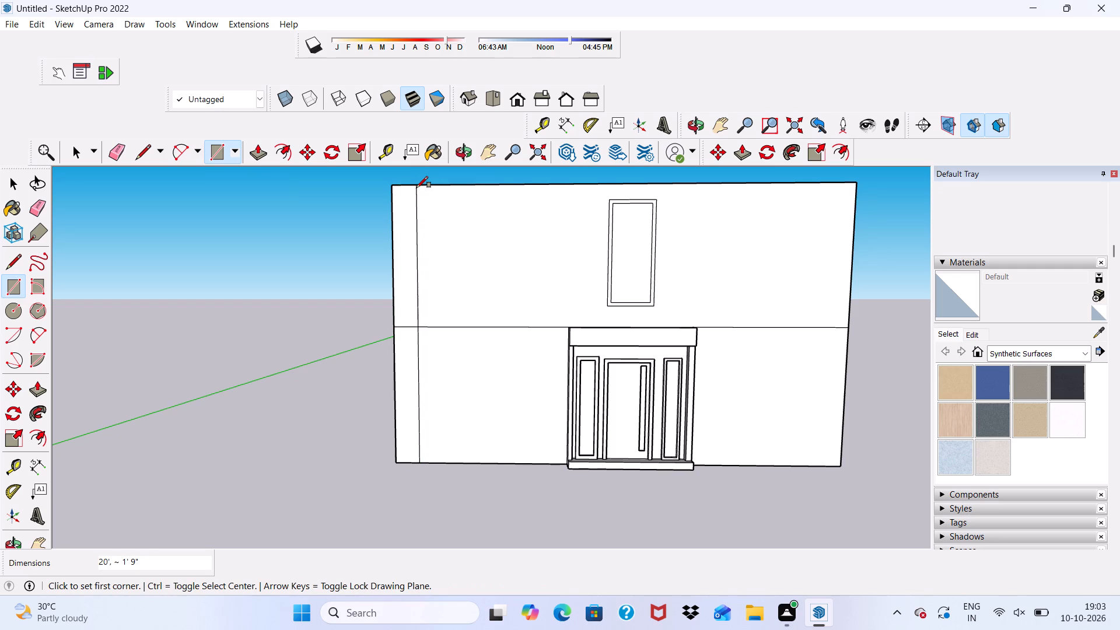
{"action": "key", "text": "space"}
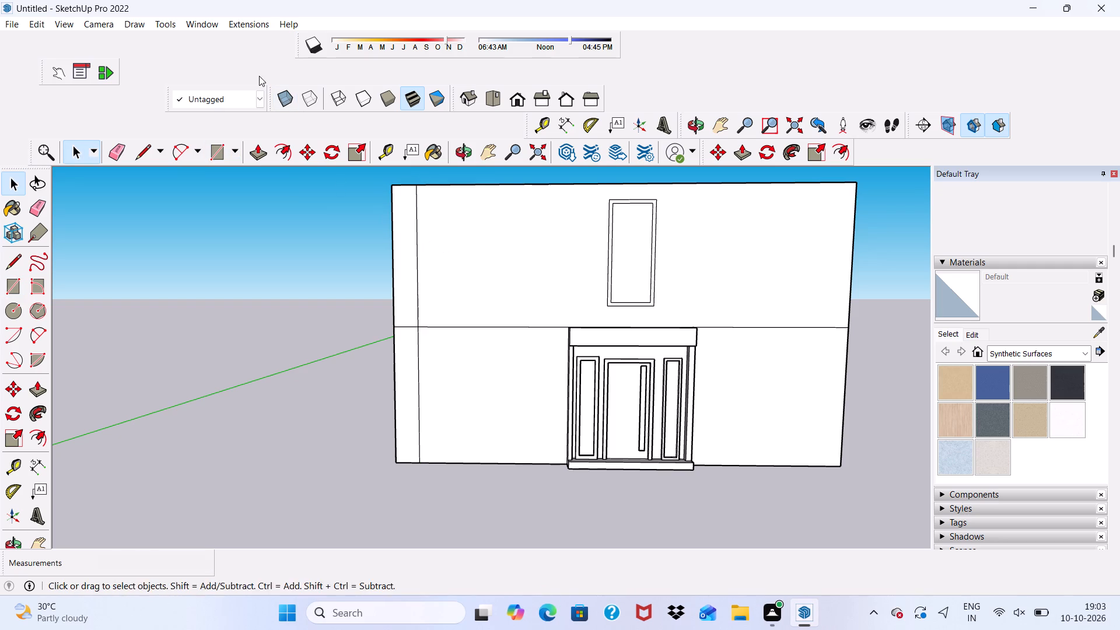
Draw a window rectangle about 7' 7 3/16" tall by 5' 8 1/8" wide on the upper-storey wall, against the strip's inner edge.
{"action": "left_click", "coordinate": [212, 149]}
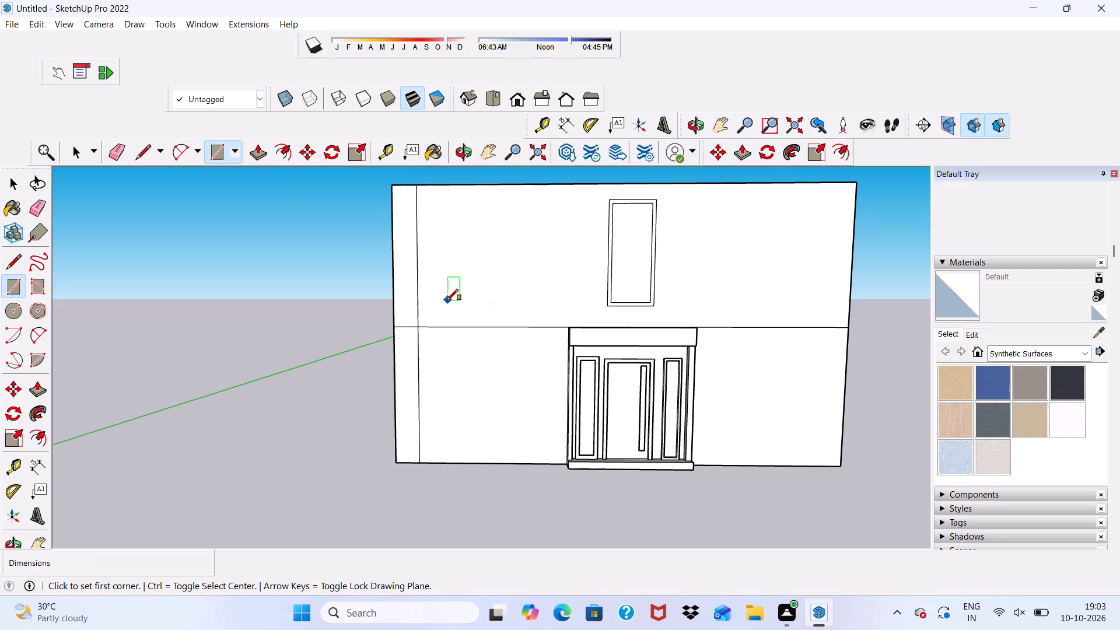
{"action": "left_click", "coordinate": [421, 305]}
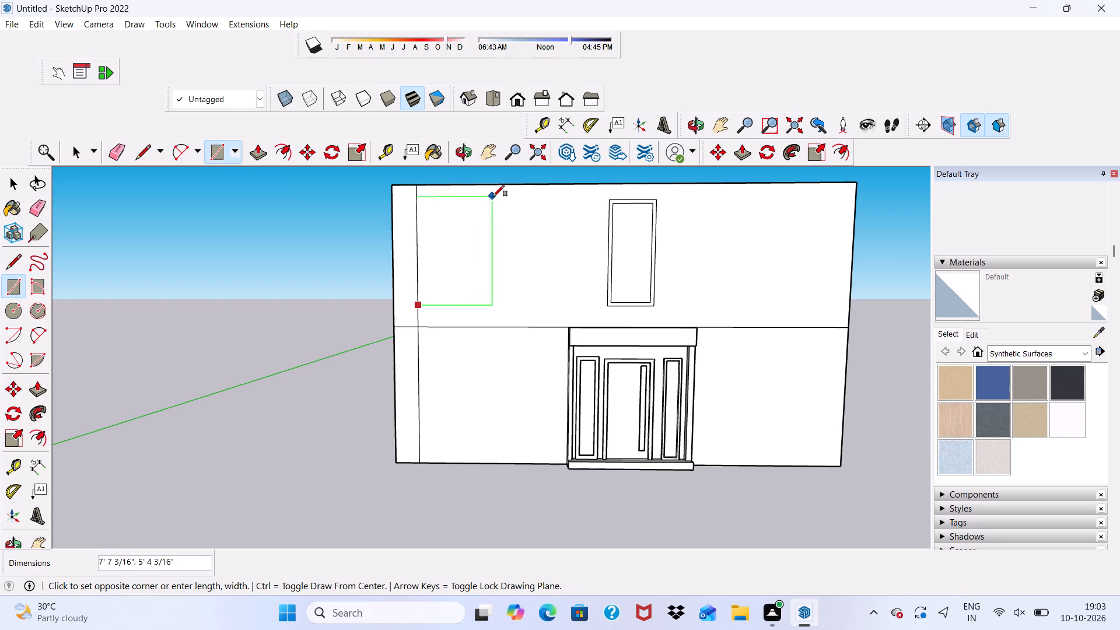
{"action": "left_click", "coordinate": [497, 197]}
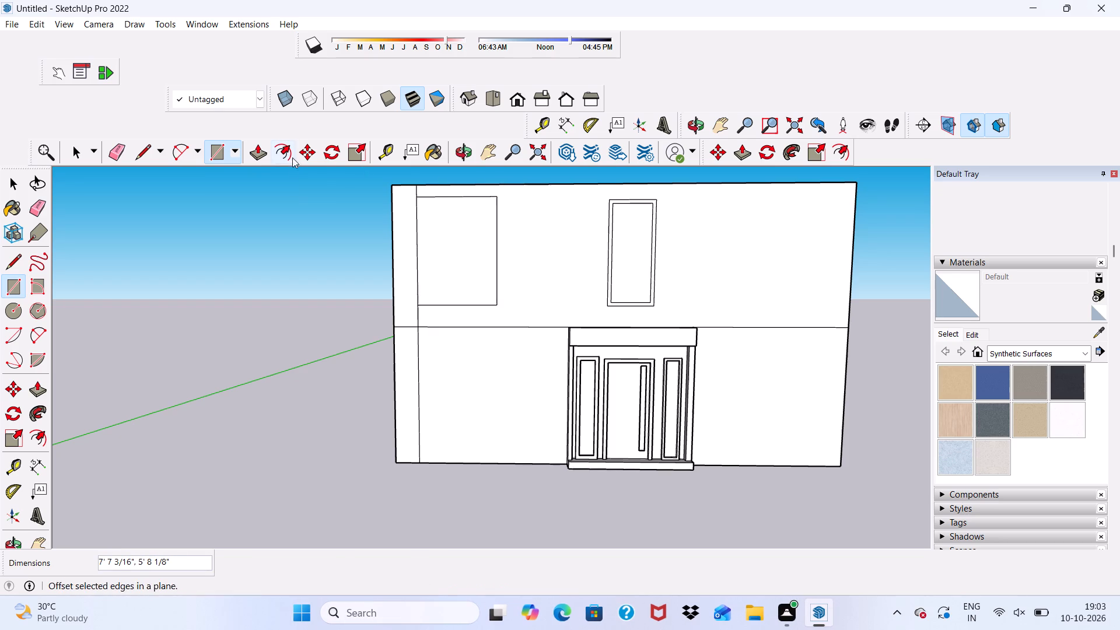
Offset the wide window rectangle's outline inward by 3" to form its frame.
{"action": "left_click", "coordinate": [288, 145]}
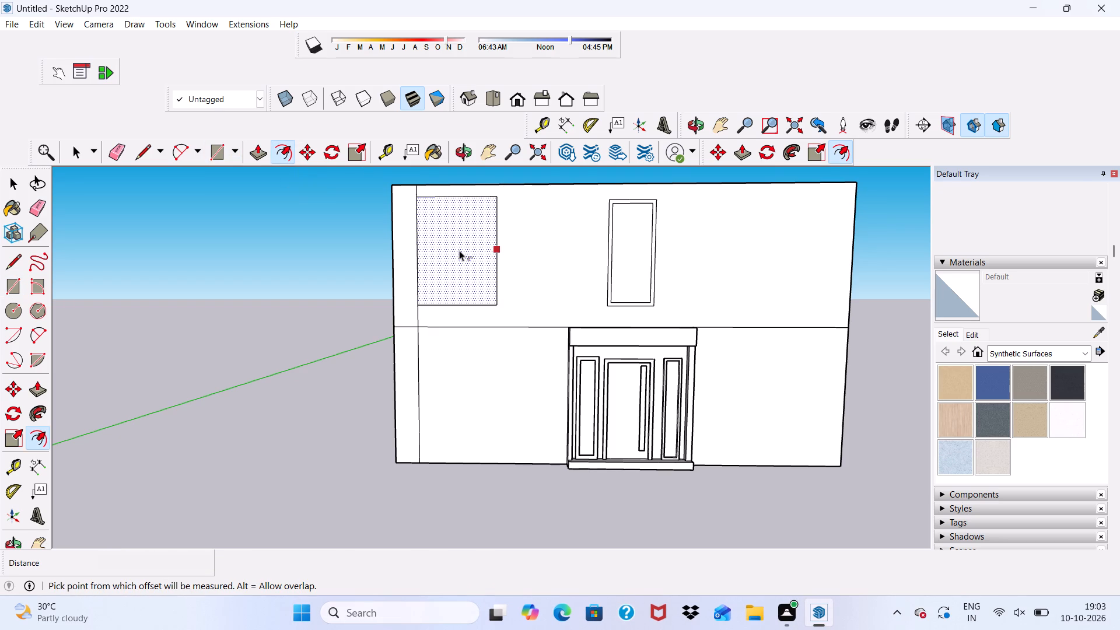
{"action": "left_click", "coordinate": [459, 250]}
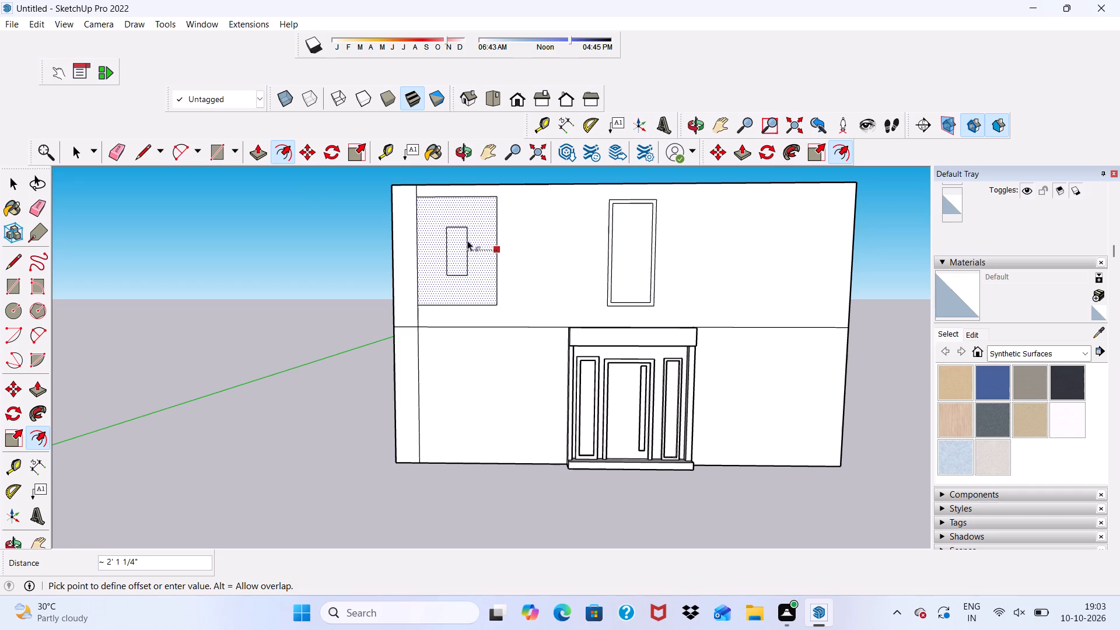
{"action": "key", "text": "3"}
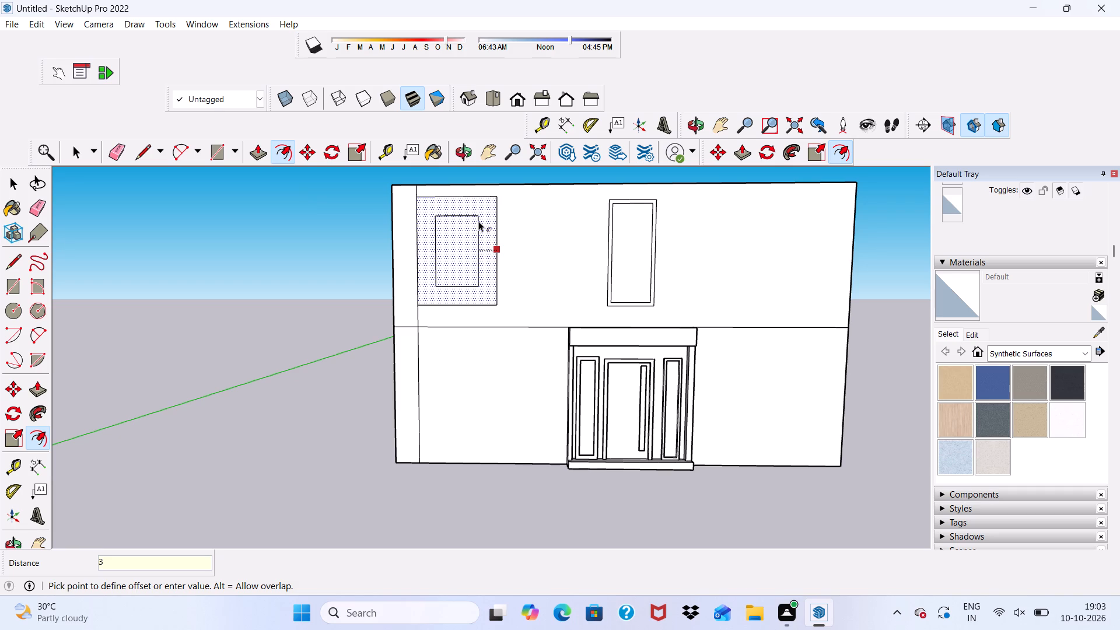
{"action": "key", "text": "shift+quotedbl"}
{"action": "key", "text": "Return"}
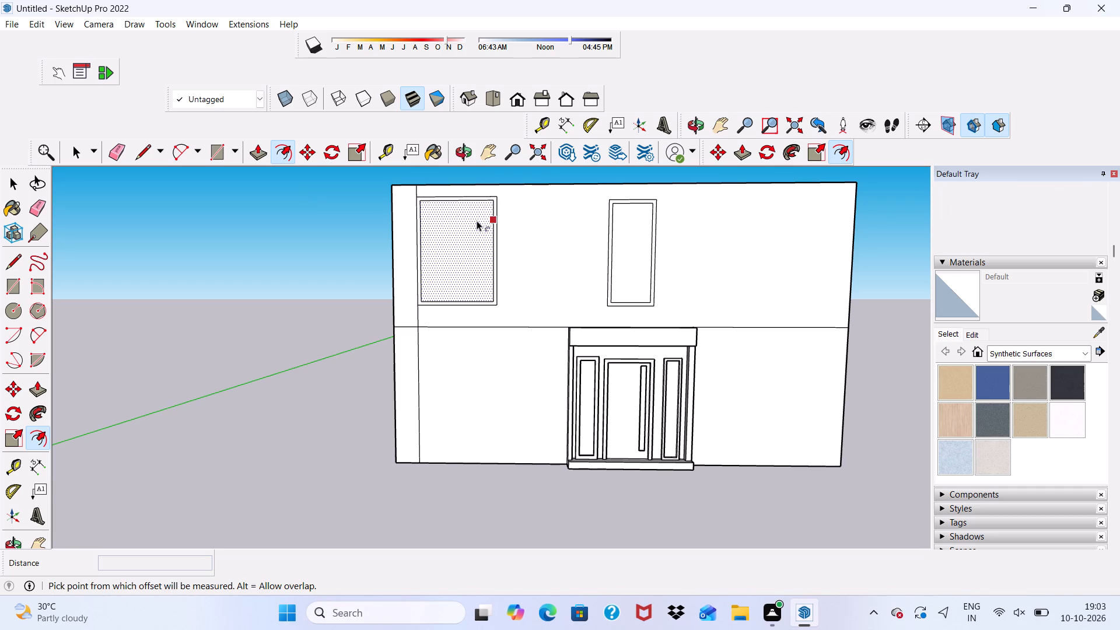
{"action": "key", "text": "space"}
{"action": "left_click", "coordinate": [369, 228]}
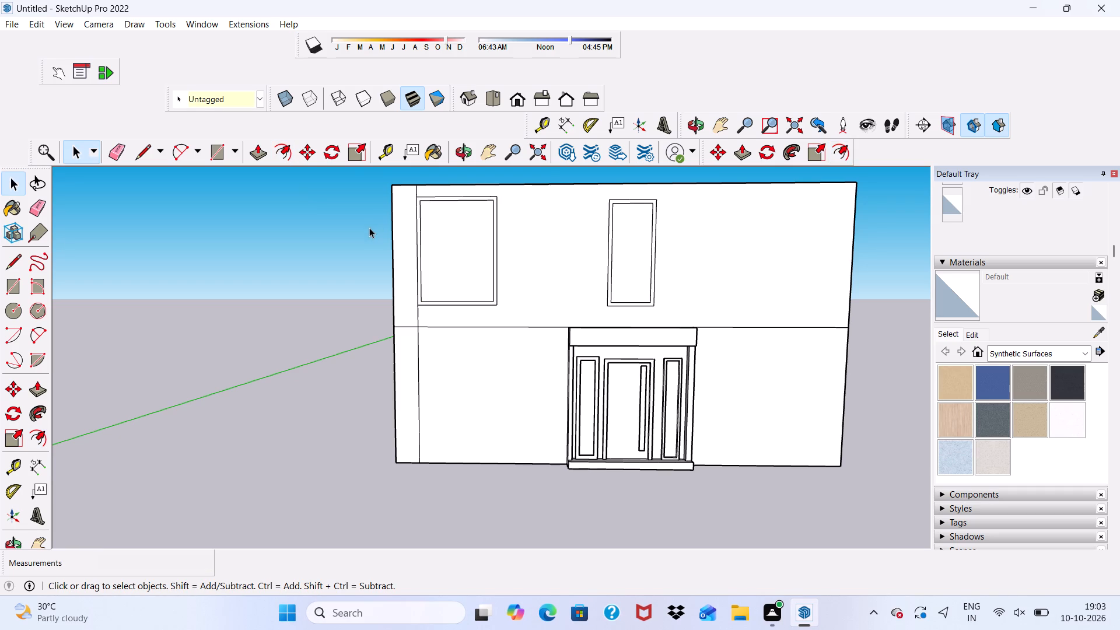
Draw a vertical divider about 4" wide by 7' 1 3/16" tall between the inner top and bottom edges of the wide window's frame.
{"action": "scroll", "coordinate": [462, 198], "scroll_direction": "up", "scroll_amount": 5}
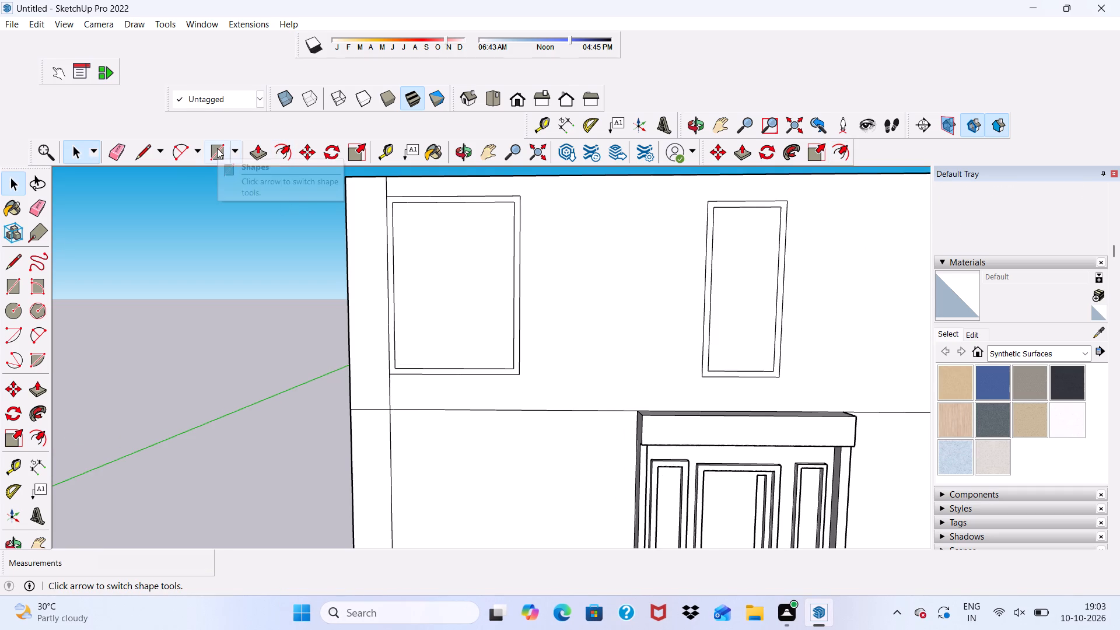
{"action": "left_click", "coordinate": [217, 148]}
{"action": "left_click", "coordinate": [453, 206]}
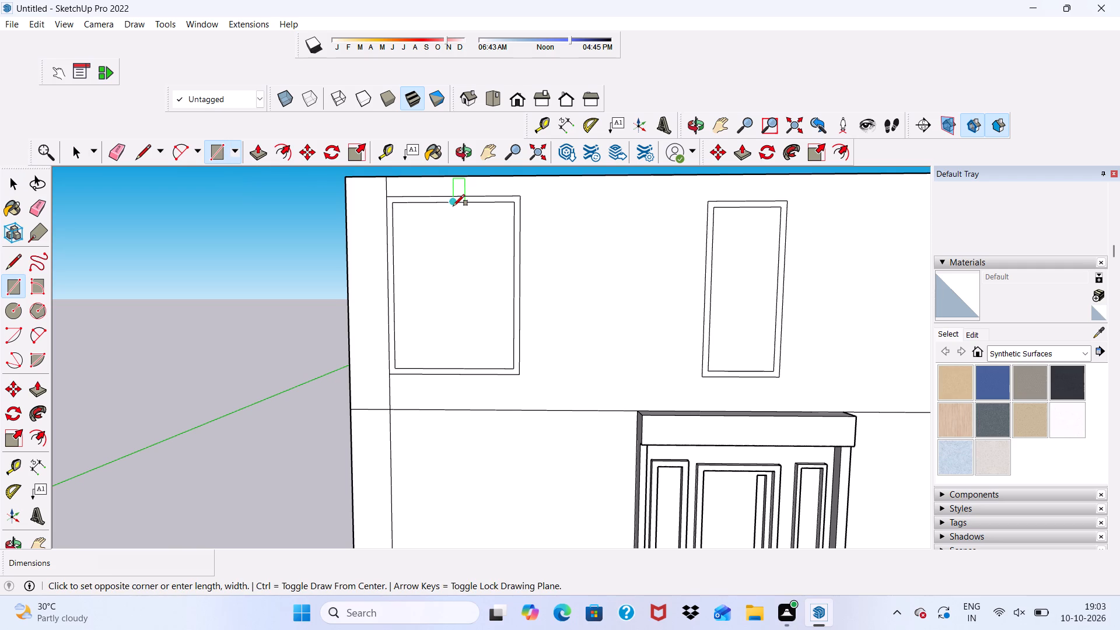
{"action": "scroll", "coordinate": [464, 243], "scroll_direction": "down", "scroll_amount": 4}
{"action": "scroll", "coordinate": [472, 323], "scroll_direction": "up", "scroll_amount": 8}
{"action": "left_click", "coordinate": [456, 340]}
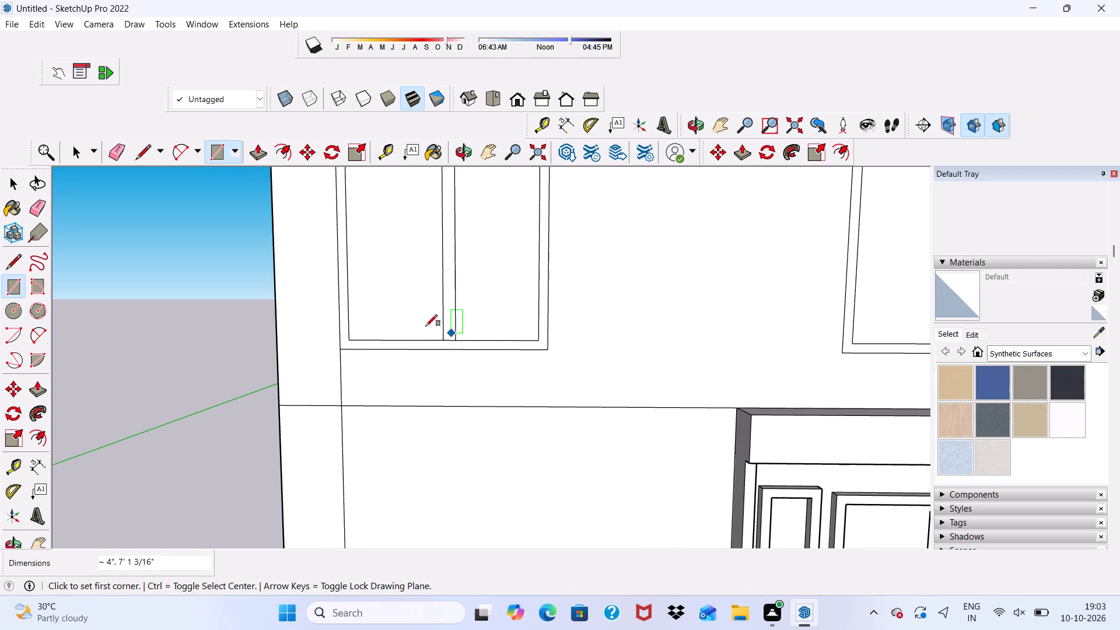
Erase the short edges at the top and bottom of the wide upper window's divider, merging it with the frame.
{"action": "key", "text": "space"}
{"action": "scroll", "coordinate": [319, 300], "scroll_direction": "down", "scroll_amount": 11}
{"action": "scroll", "coordinate": [444, 203], "scroll_direction": "up", "scroll_amount": 10}
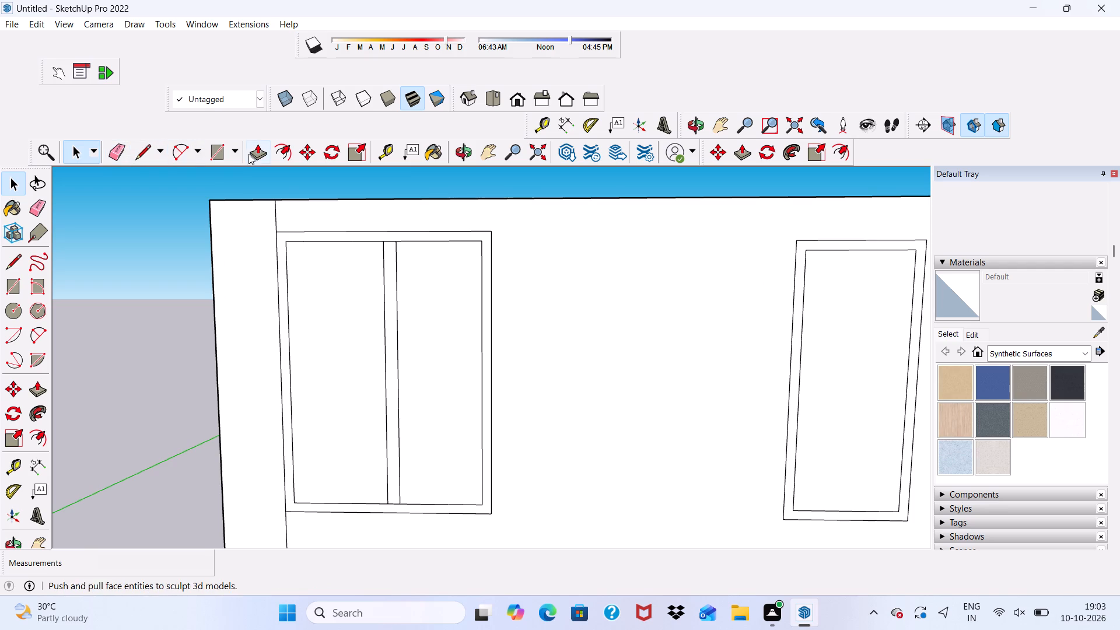
{"action": "left_click", "coordinate": [34, 207]}
{"action": "scroll", "coordinate": [394, 245], "scroll_direction": "up", "scroll_amount": 10}
{"action": "left_click_drag", "start_coordinate": [392, 240], "coordinate": [389, 253]}
{"action": "scroll", "coordinate": [394, 243], "scroll_direction": "down", "scroll_amount": 13}
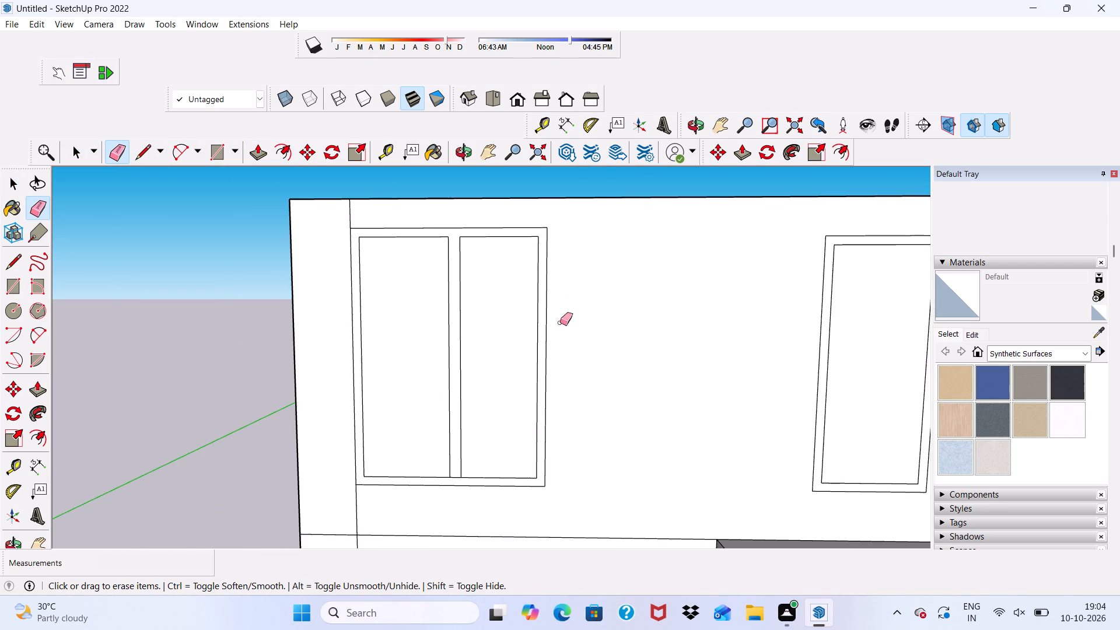
{"action": "scroll", "coordinate": [395, 486], "scroll_direction": "up", "scroll_amount": 12}
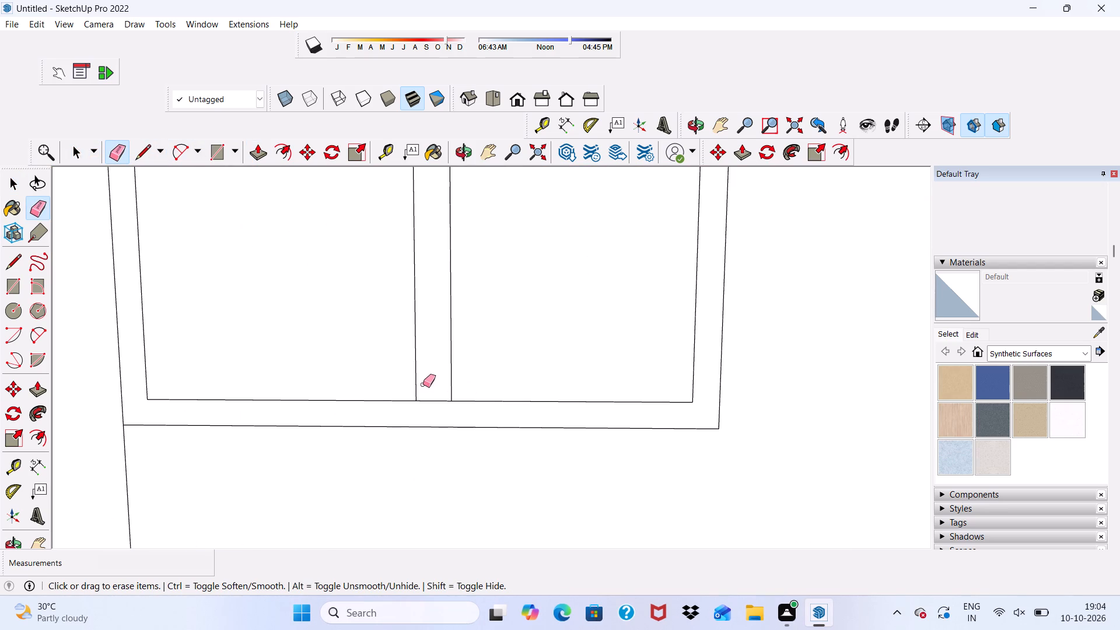
{"action": "left_click_drag", "start_coordinate": [428, 398], "coordinate": [433, 412]}
{"action": "key", "text": "space"}
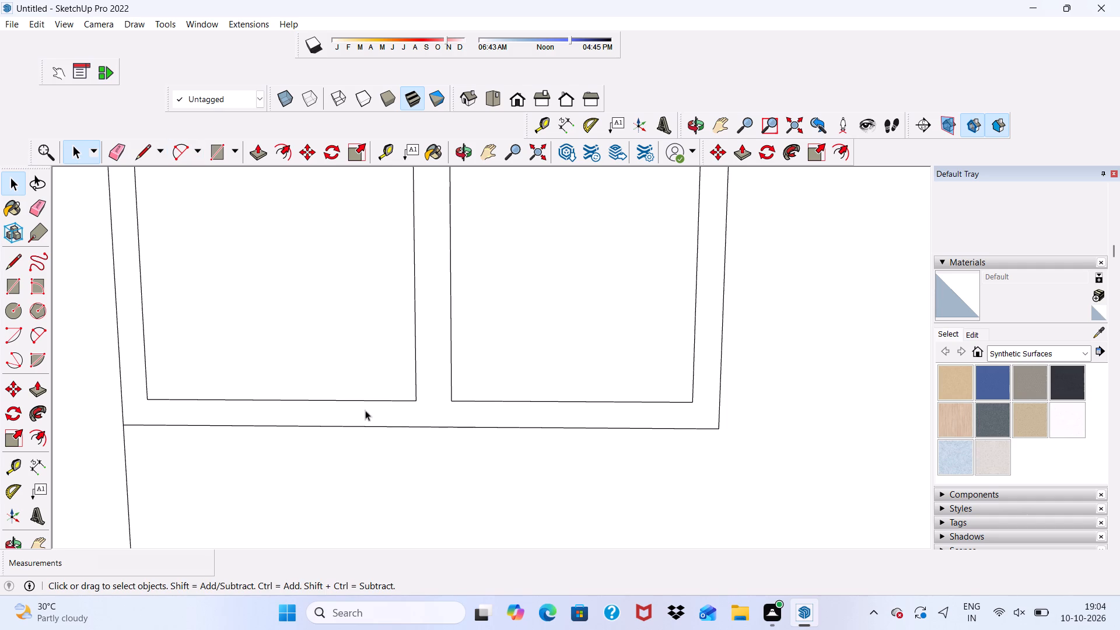
Extrude the wide upper window's frame and divider 3" out from the wall.
{"action": "left_click", "coordinate": [405, 419]}
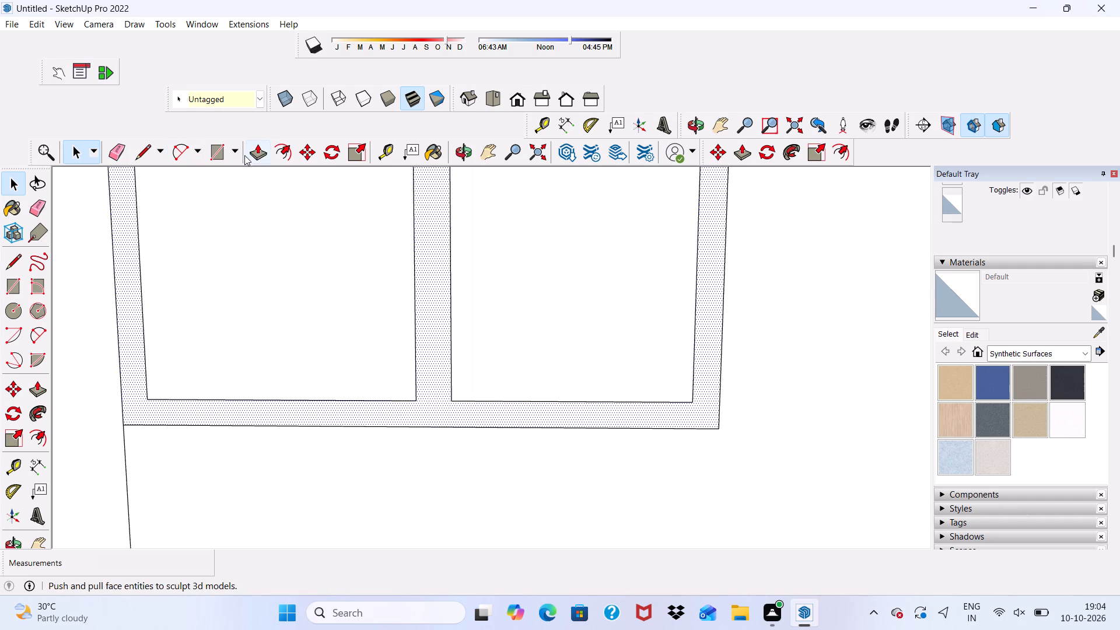
{"action": "left_click", "coordinate": [258, 152]}
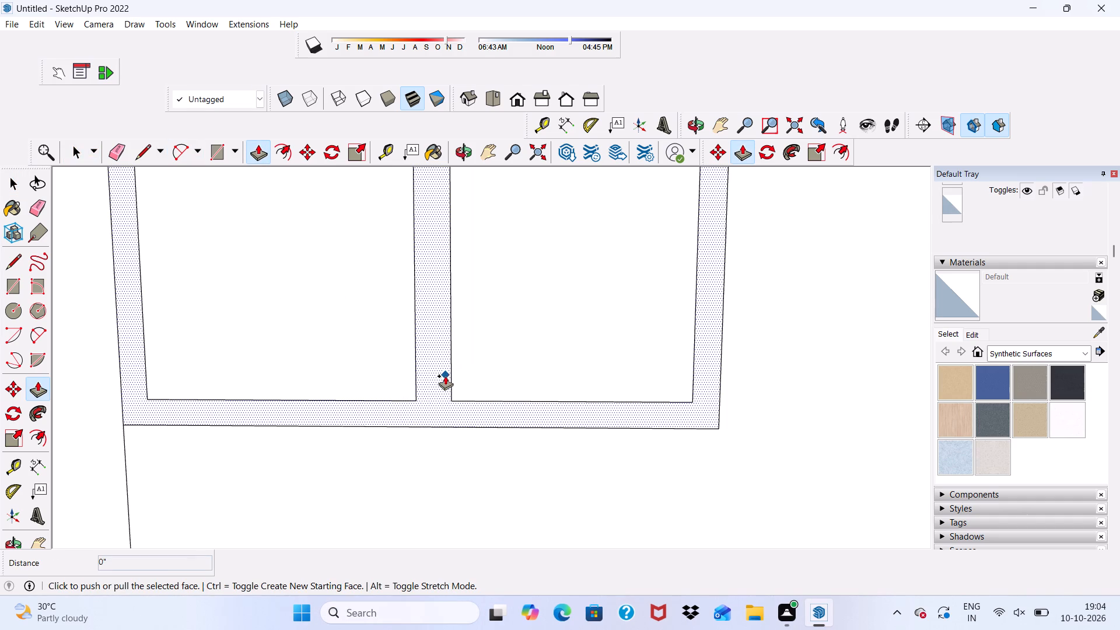
{"action": "left_click", "coordinate": [444, 376]}
{"action": "key", "text": "3"}
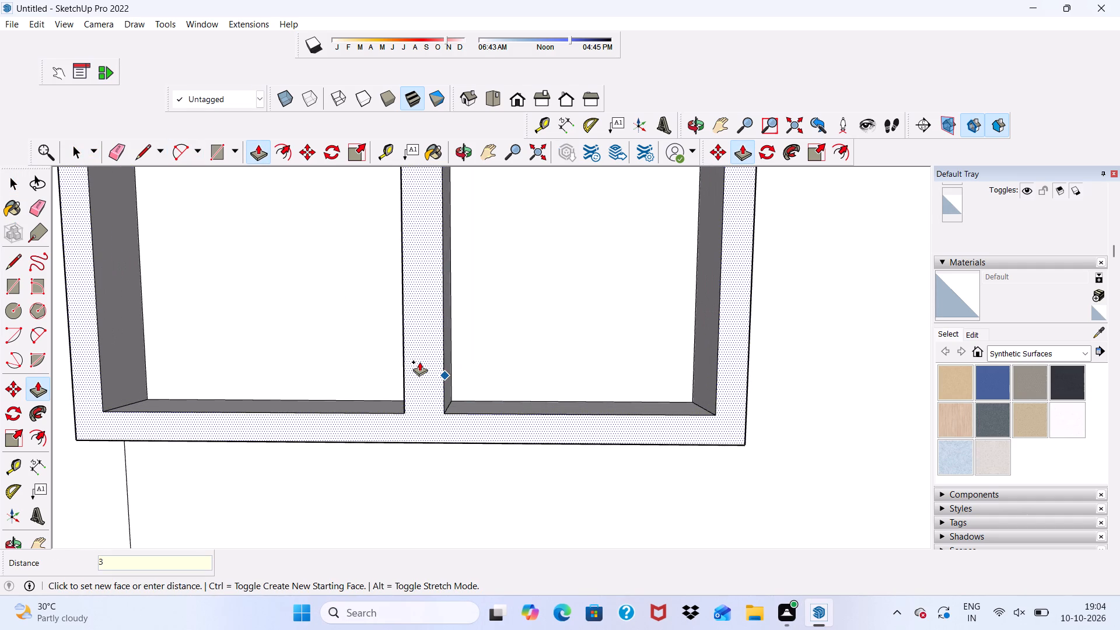
{"action": "key", "text": "shift+quotedbl"}
{"action": "key", "text": "Return"}
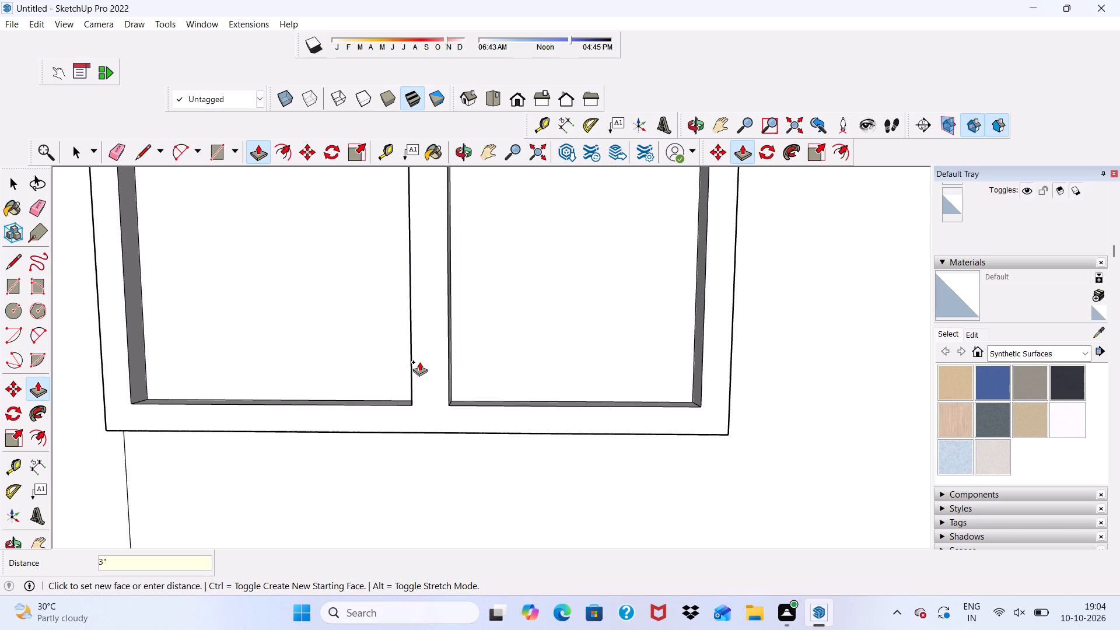
{"action": "key", "text": "space"}
Draw a ground-storey window rectangle about 8' 5/16" tall by 5' 8 1/8" wide from the strip's inner edge, aligned with the window above.
{"action": "scroll", "coordinate": [397, 348], "scroll_direction": "down", "scroll_amount": 6}
{"action": "scroll", "coordinate": [437, 386], "scroll_direction": "down", "scroll_amount": 12}
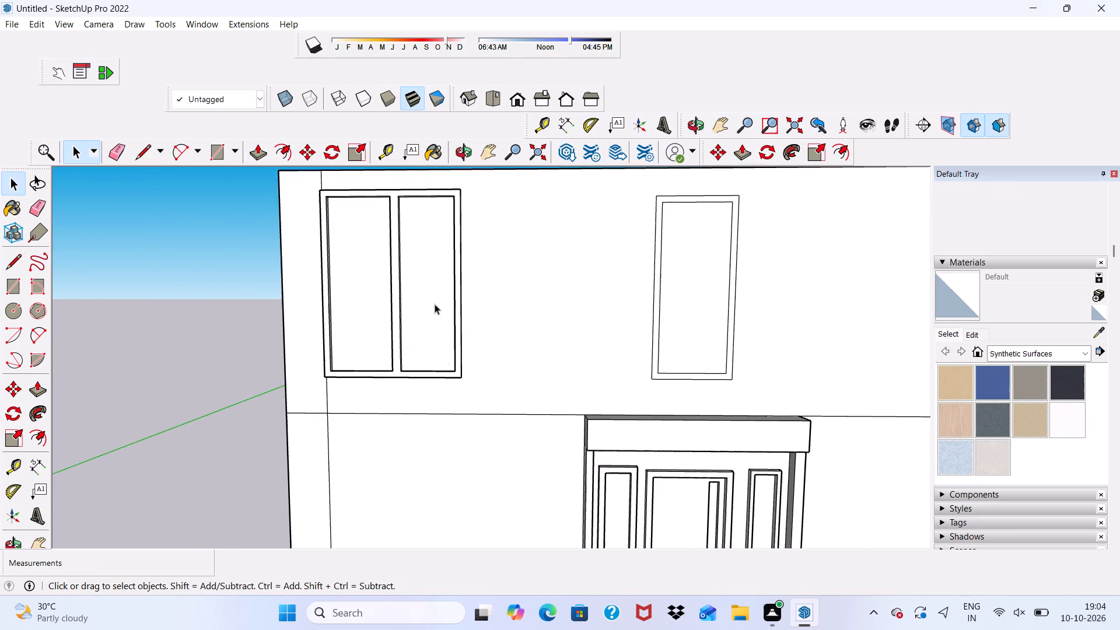
{"action": "scroll", "coordinate": [435, 304], "scroll_direction": "down", "scroll_amount": 4}
{"action": "middle_click_drag", "start_coordinate": [433, 303], "coordinate": [478, 250]}
{"action": "scroll", "coordinate": [454, 299], "scroll_direction": "up", "scroll_amount": 5}
{"action": "scroll", "coordinate": [453, 300], "scroll_direction": "down", "scroll_amount": 4}
{"action": "middle_click_drag", "start_coordinate": [441, 303], "coordinate": [394, 320]}
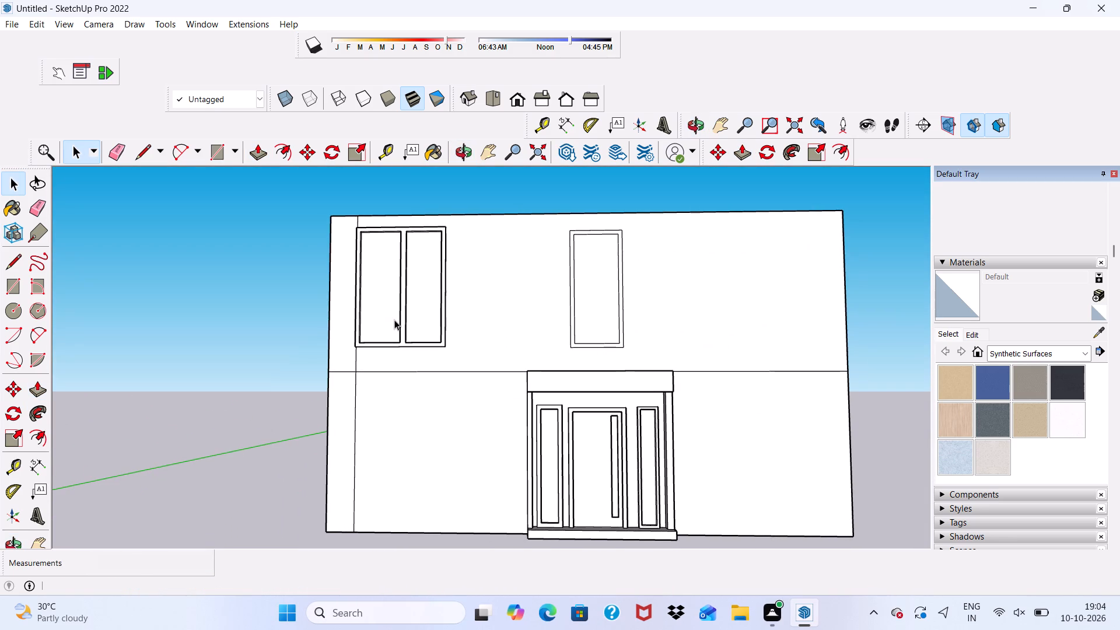
{"action": "scroll", "coordinate": [357, 393], "scroll_direction": "up", "scroll_amount": 4}
{"action": "scroll", "coordinate": [362, 389], "scroll_direction": "down", "scroll_amount": 2}
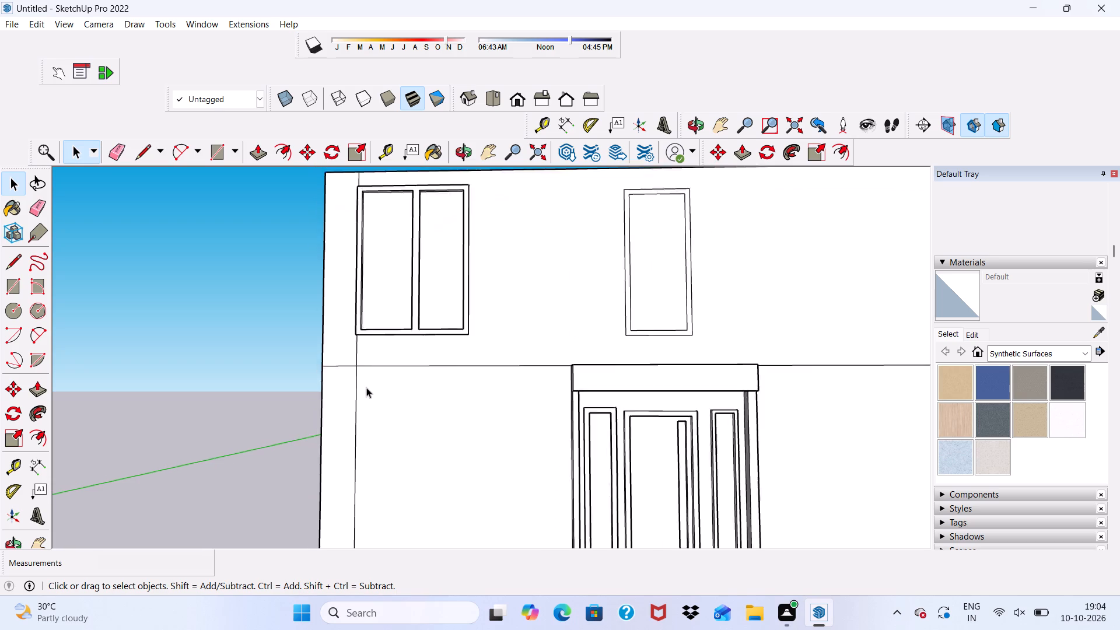
{"action": "scroll", "coordinate": [366, 387], "scroll_direction": "down", "scroll_amount": 5}
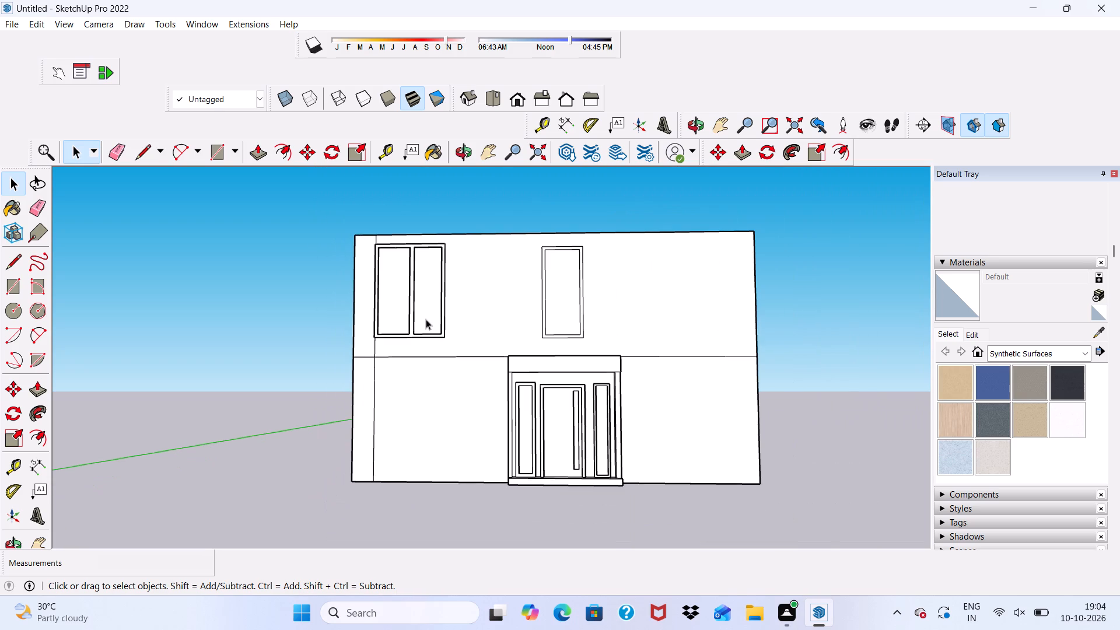
{"action": "left_click", "coordinate": [211, 156]}
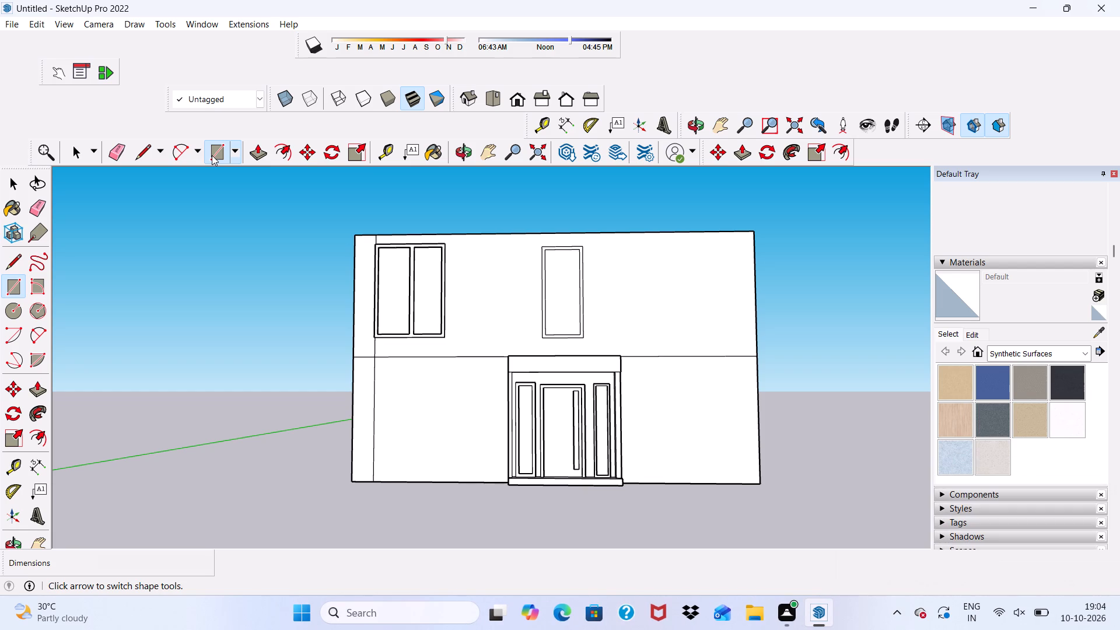
{"action": "scroll", "coordinate": [380, 446], "scroll_direction": "up", "scroll_amount": 5}
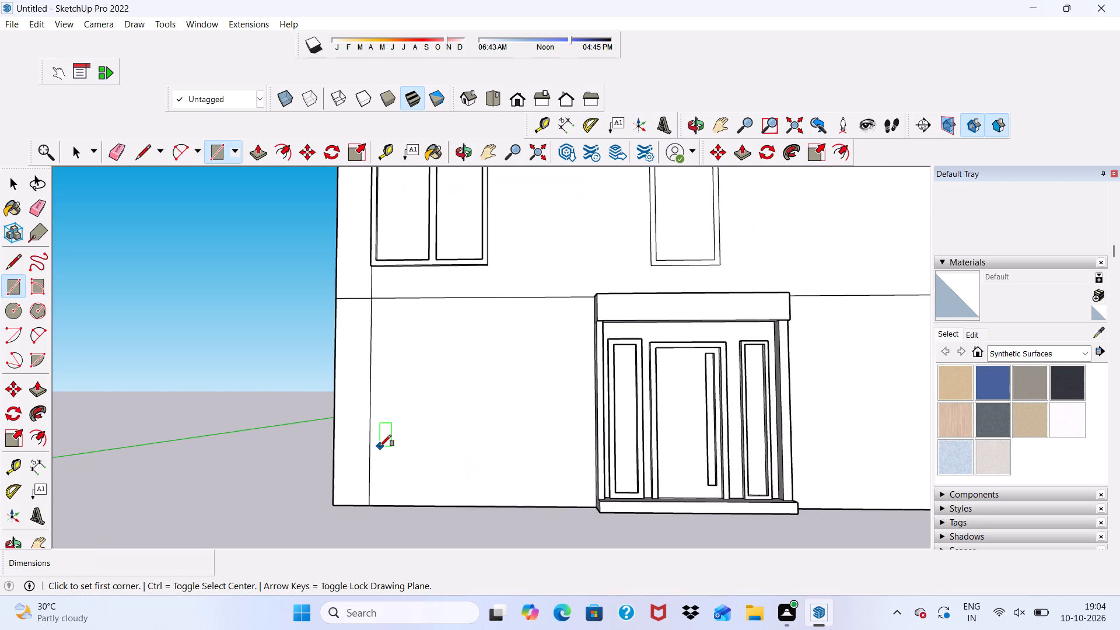
{"action": "left_click", "coordinate": [372, 477]}
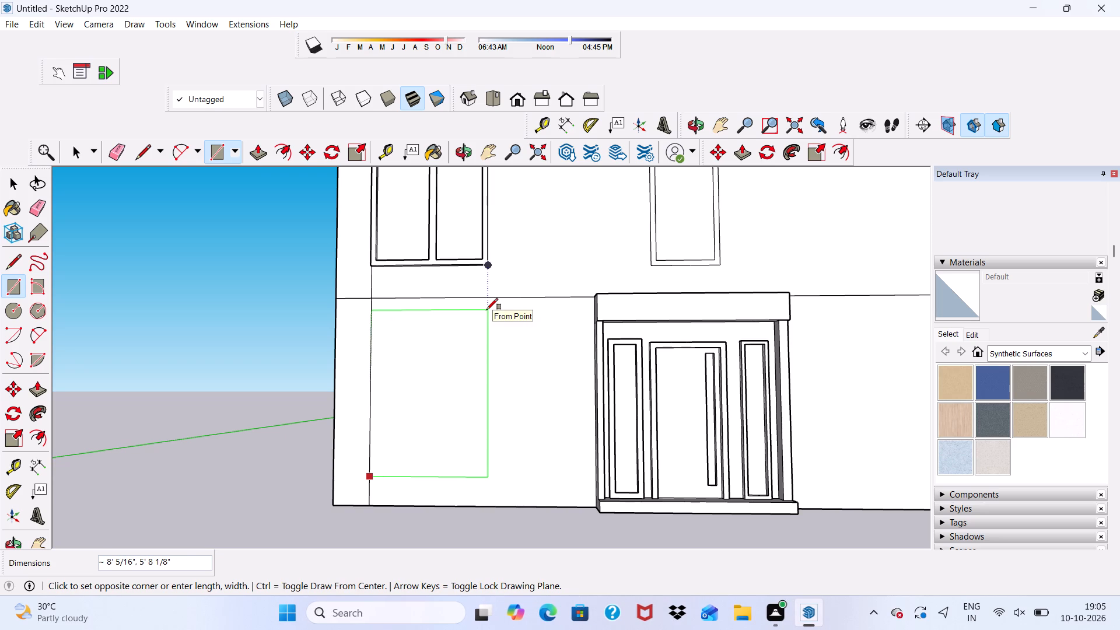
{"action": "left_click", "coordinate": [487, 310]}
Offset the ground-storey window rectangle's outline inward by 3" to form its frame.
{"action": "scroll", "coordinate": [459, 331], "scroll_direction": "down", "scroll_amount": 8}
{"action": "middle_click_drag", "start_coordinate": [447, 387], "coordinate": [433, 439]}
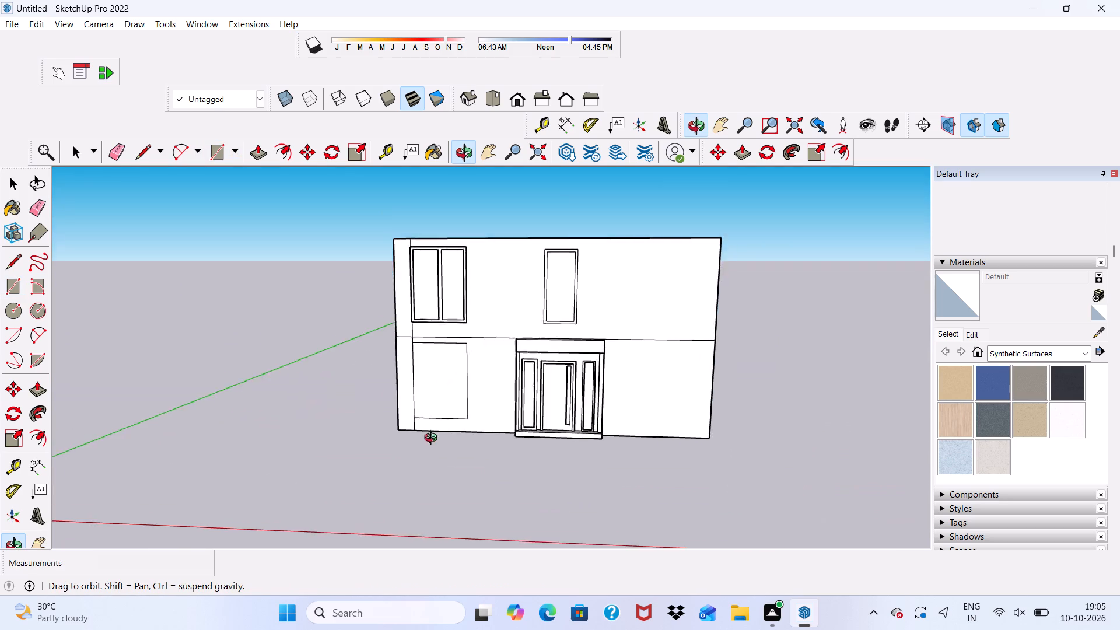
{"action": "middle_click_drag", "start_coordinate": [433, 439], "coordinate": [496, 396]}
{"action": "scroll", "coordinate": [496, 396], "scroll_direction": "up", "scroll_amount": 2}
{"action": "key", "text": "space"}
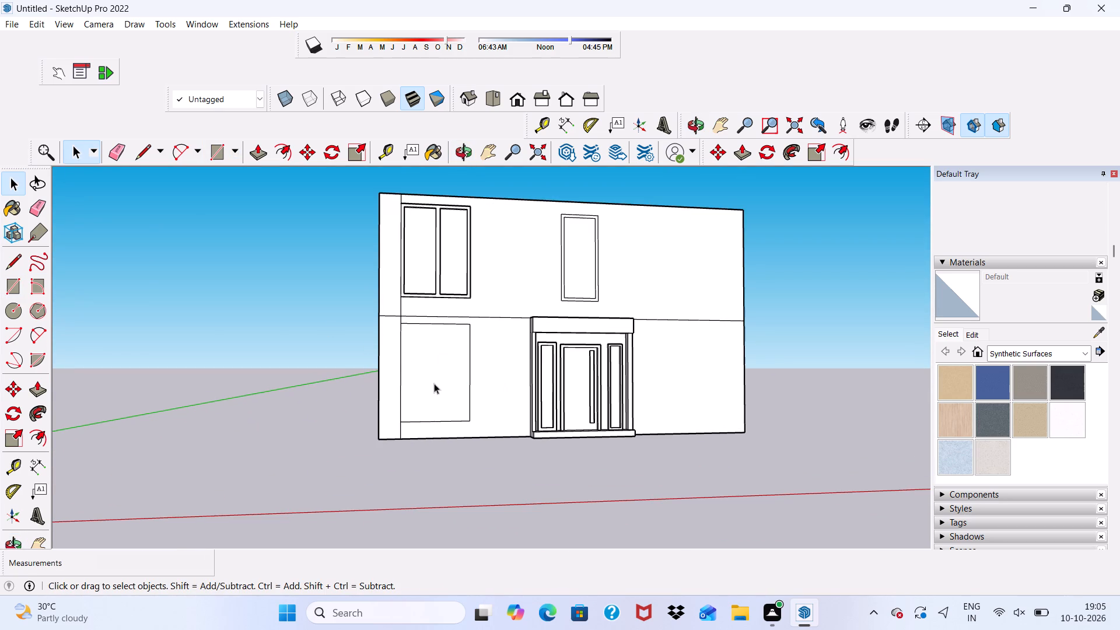
{"action": "left_click", "coordinate": [434, 383]}
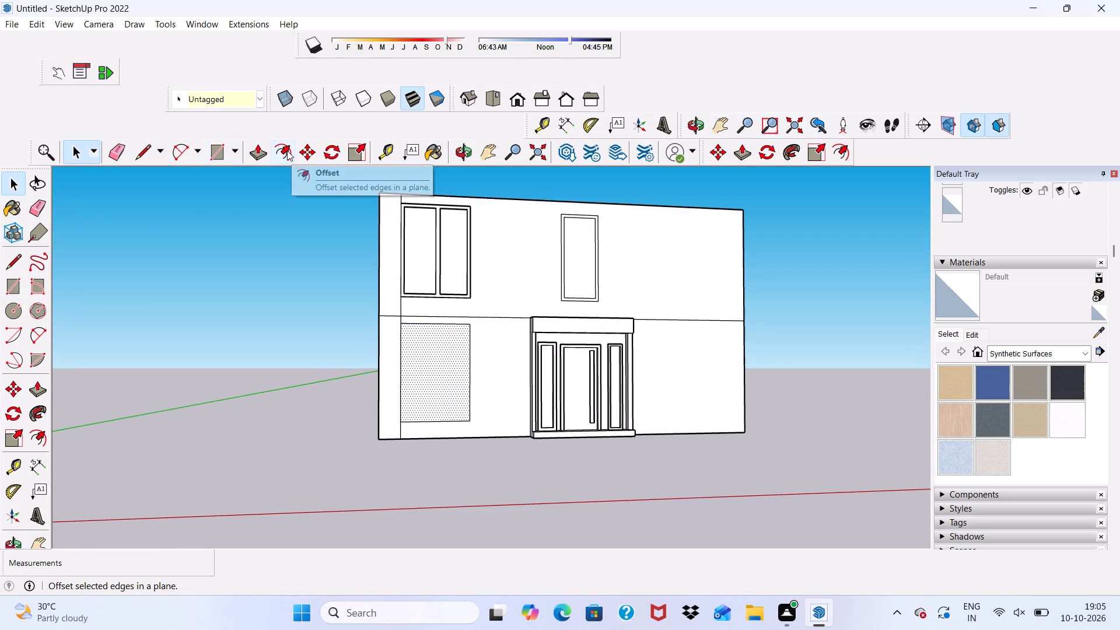
{"action": "left_click", "coordinate": [282, 145]}
{"action": "scroll", "coordinate": [406, 362], "scroll_direction": "up", "scroll_amount": 3}
{"action": "left_click", "coordinate": [406, 360]}
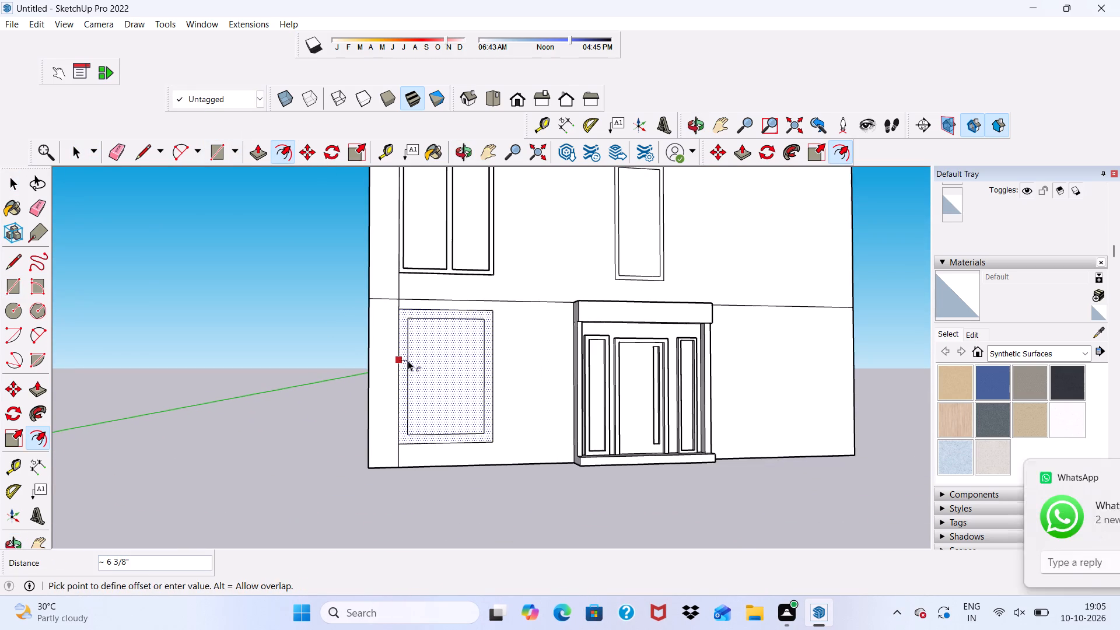
{"action": "key", "text": "ctrl+z"}
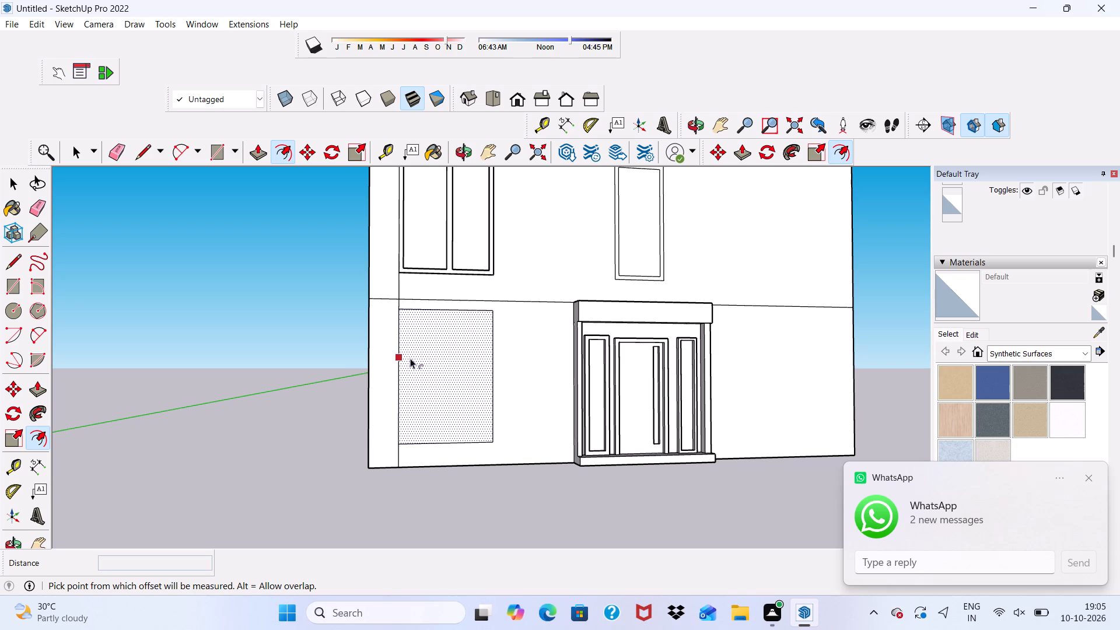
{"action": "left_click", "coordinate": [410, 358]}
{"action": "key", "text": "3"}
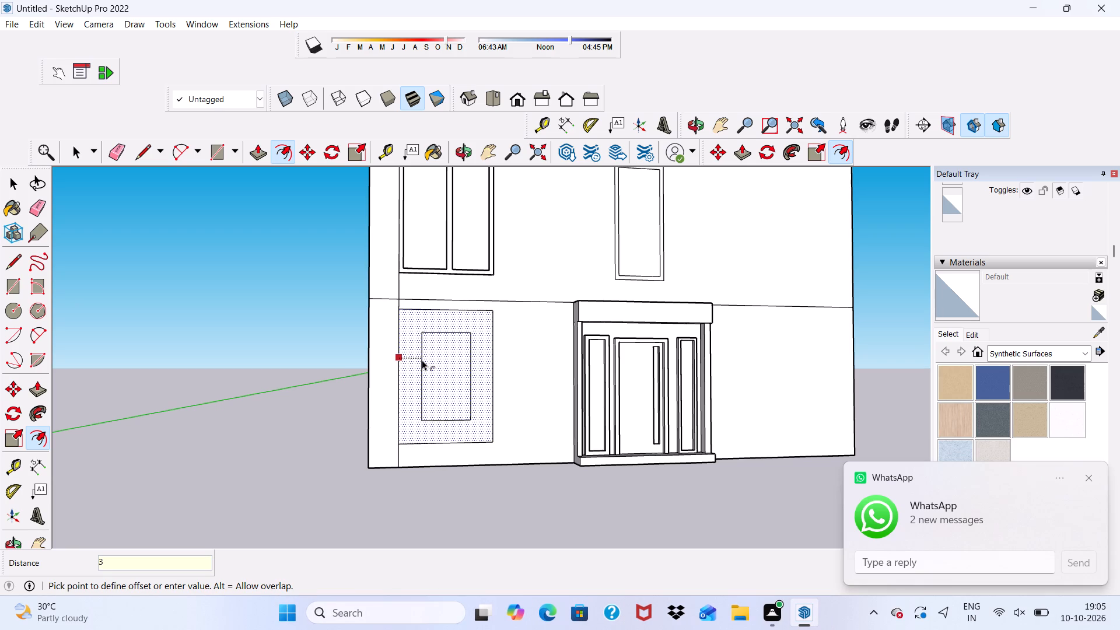
{"action": "key", "text": "shift+quotedbl"}
{"action": "key", "text": "Return"}
{"action": "key", "text": "space"}
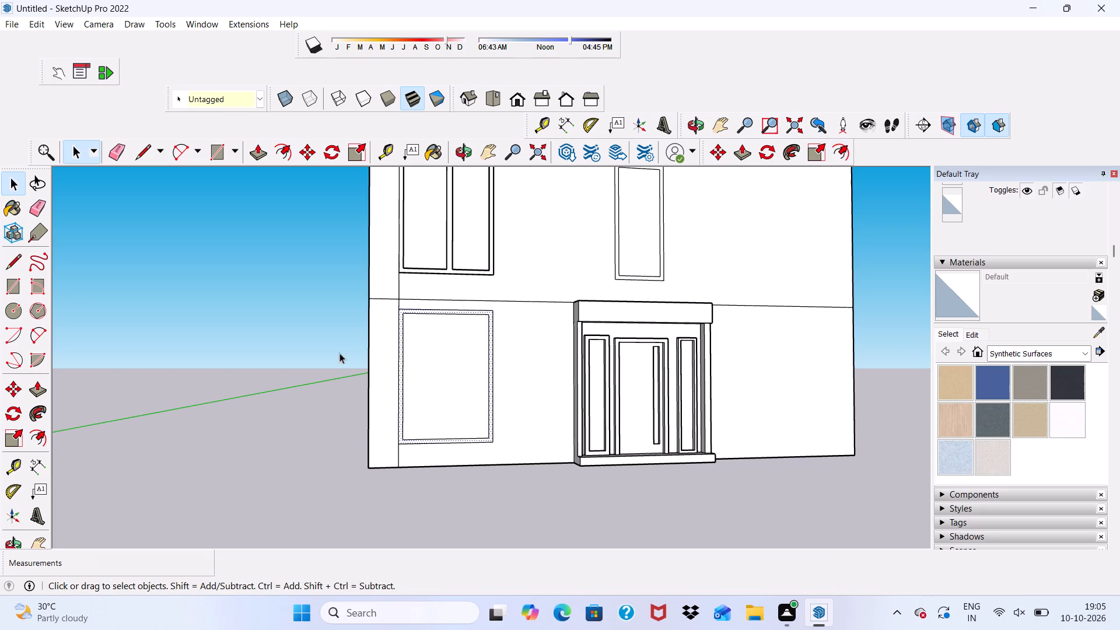
Draw a vertical divider about 4 11/16" wide by 7' 6 5/16" tall between the ground-storey window frame's inner top and bottom edges.
{"action": "left_click", "coordinate": [305, 346]}
{"action": "scroll", "coordinate": [331, 283], "scroll_direction": "up", "scroll_amount": 1}
{"action": "left_click", "coordinate": [220, 155]}
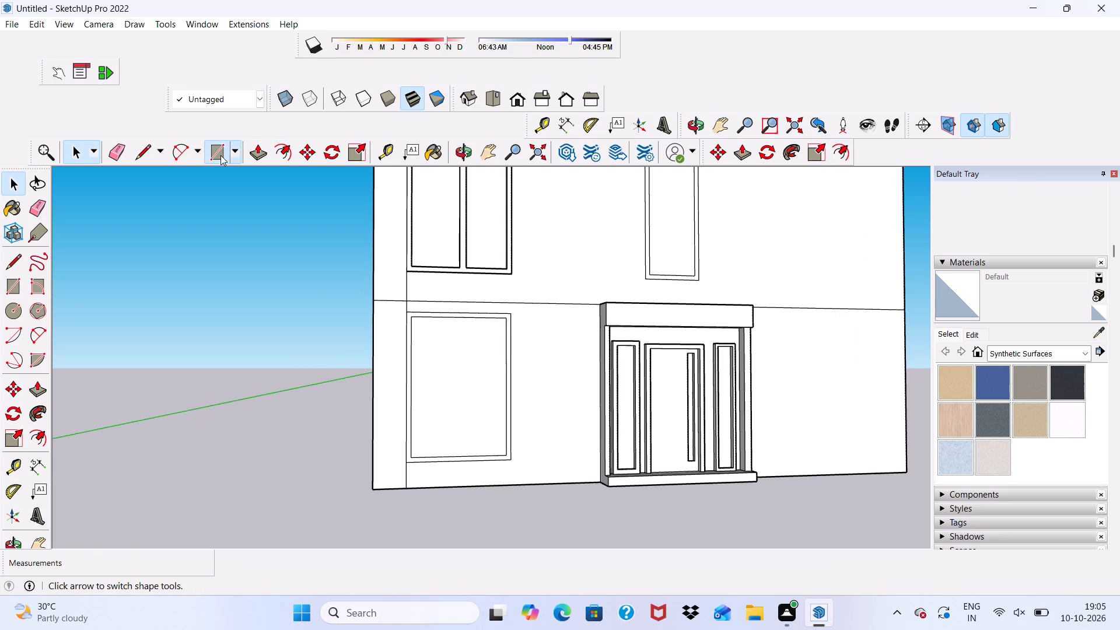
{"action": "scroll", "coordinate": [468, 355], "scroll_direction": "up", "scroll_amount": 8}
{"action": "left_click", "coordinate": [456, 289]}
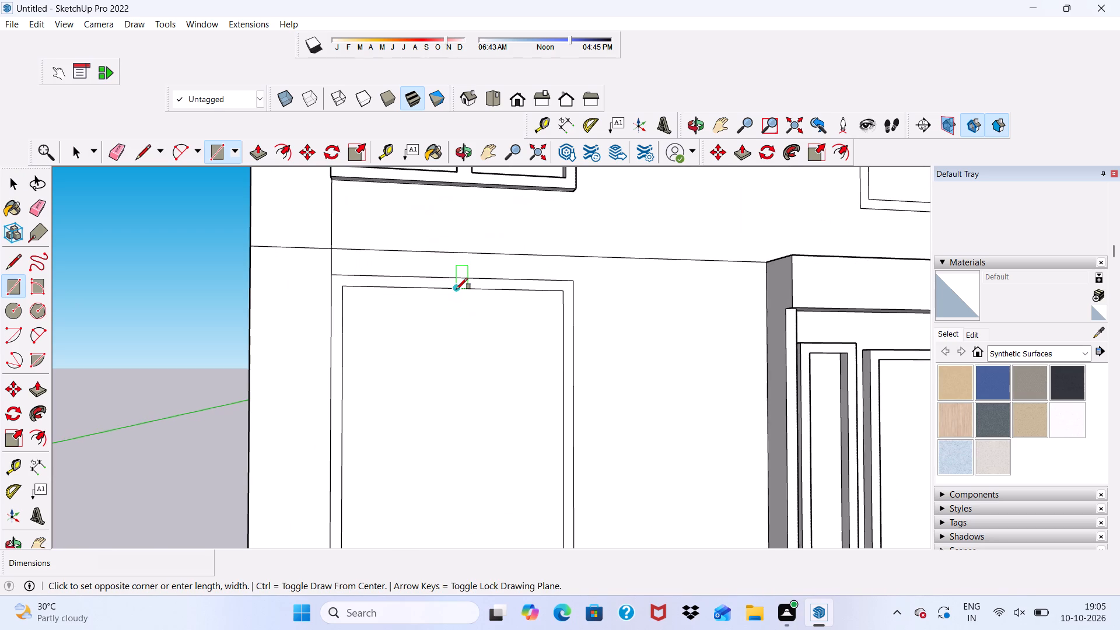
{"action": "scroll", "coordinate": [459, 291], "scroll_direction": "down", "scroll_amount": 12}
{"action": "scroll", "coordinate": [514, 415], "scroll_direction": "up", "scroll_amount": 4}
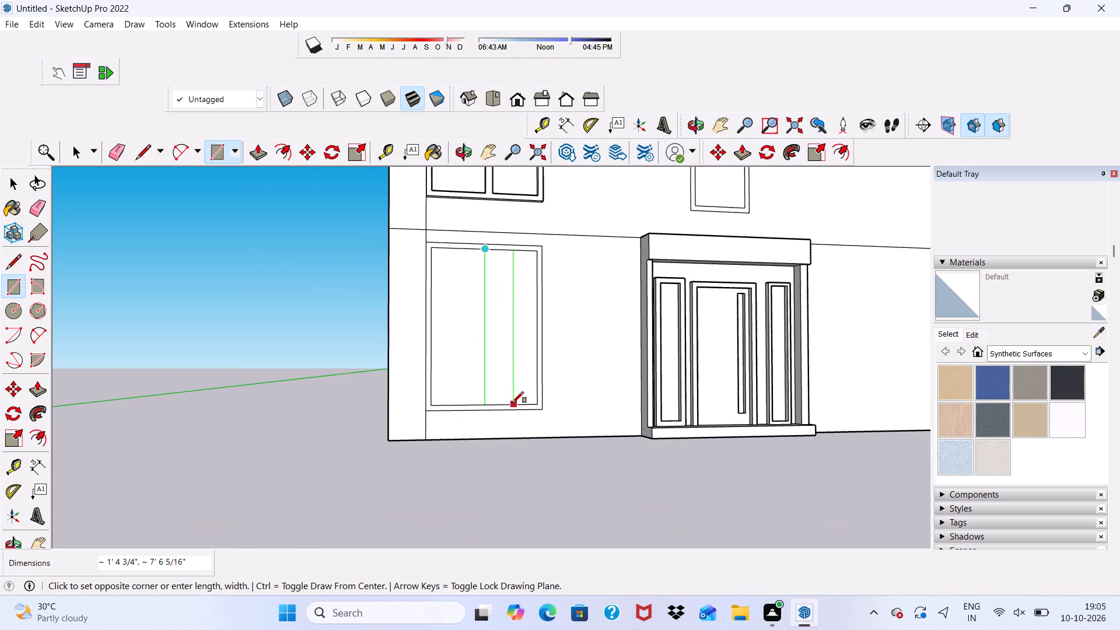
{"action": "scroll", "coordinate": [510, 403], "scroll_direction": "up", "scroll_amount": 4}
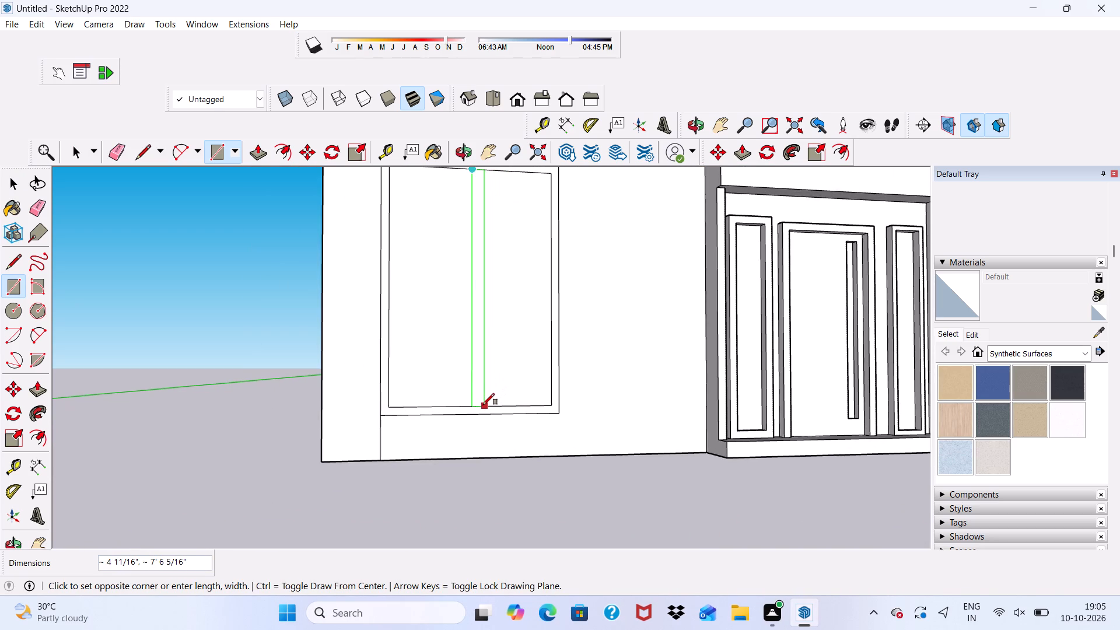
{"action": "left_click", "coordinate": [483, 405]}
{"action": "key", "text": "space"}
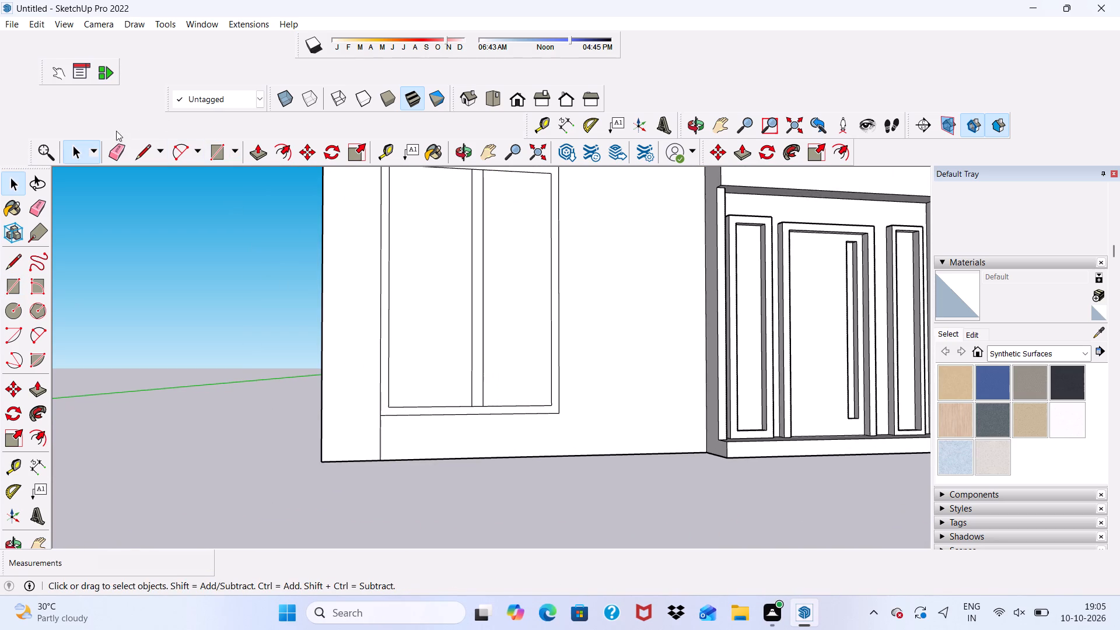
Erase the short edges at the bottom and top of the ground-storey window's divider, merging it with the frame.
{"action": "left_click", "coordinate": [117, 150]}
{"action": "scroll", "coordinate": [460, 410], "scroll_direction": "up", "scroll_amount": 5}
{"action": "left_click", "coordinate": [482, 402]}
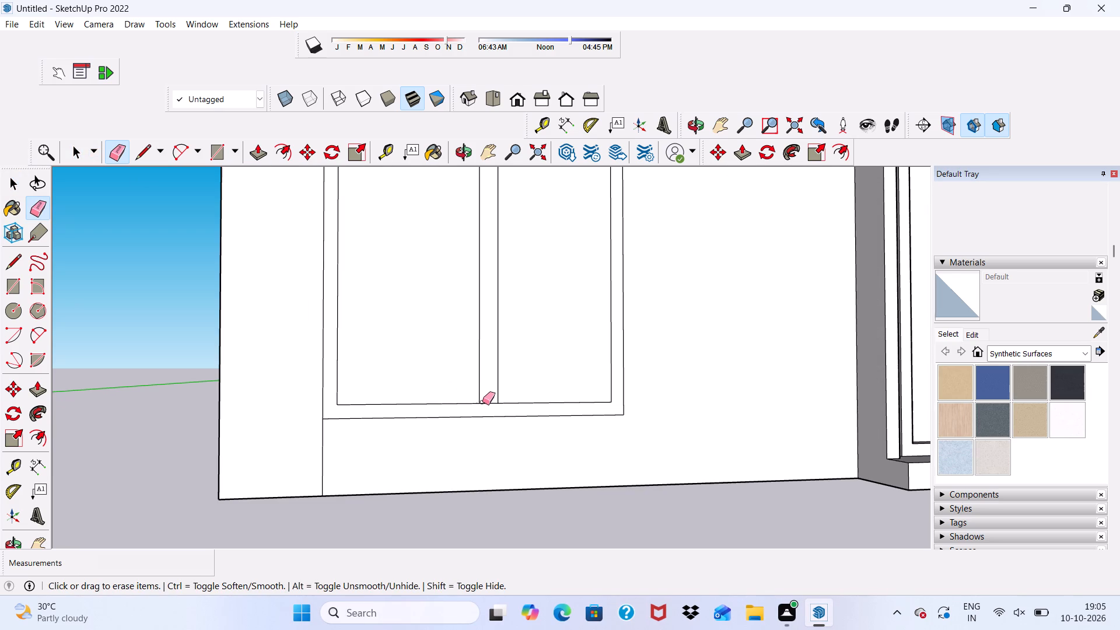
{"action": "left_click_drag", "start_coordinate": [484, 402], "coordinate": [488, 409]}
{"action": "scroll", "coordinate": [489, 402], "scroll_direction": "down", "scroll_amount": 10}
{"action": "scroll", "coordinate": [496, 234], "scroll_direction": "up", "scroll_amount": 5}
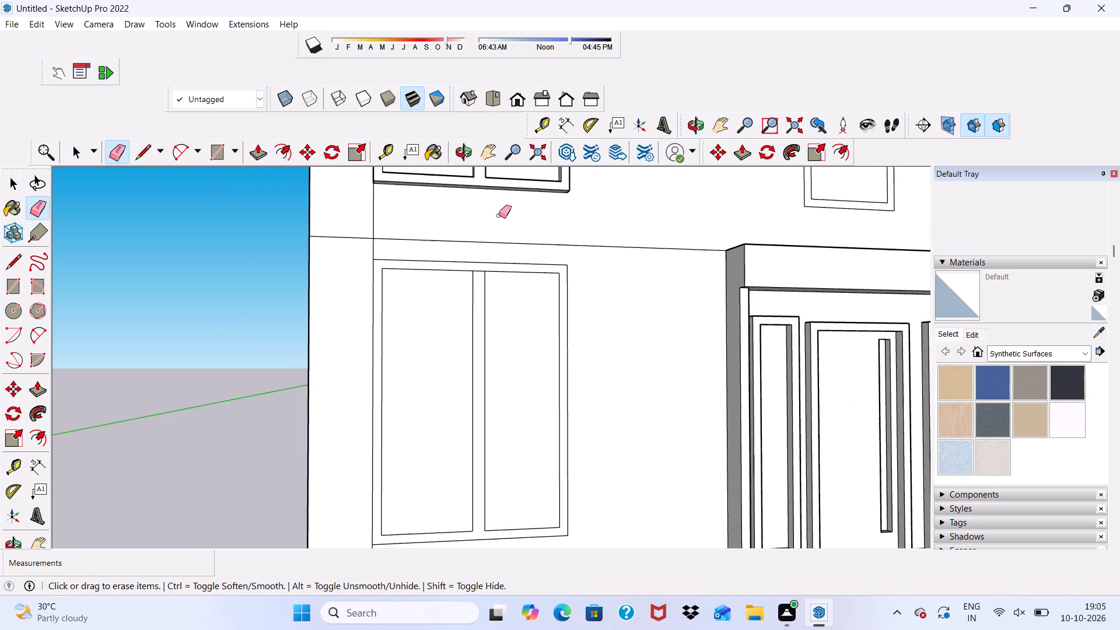
{"action": "scroll", "coordinate": [478, 302], "scroll_direction": "up", "scroll_amount": 10}
{"action": "left_click_drag", "start_coordinate": [470, 238], "coordinate": [467, 246]}
{"action": "key", "text": "space"}
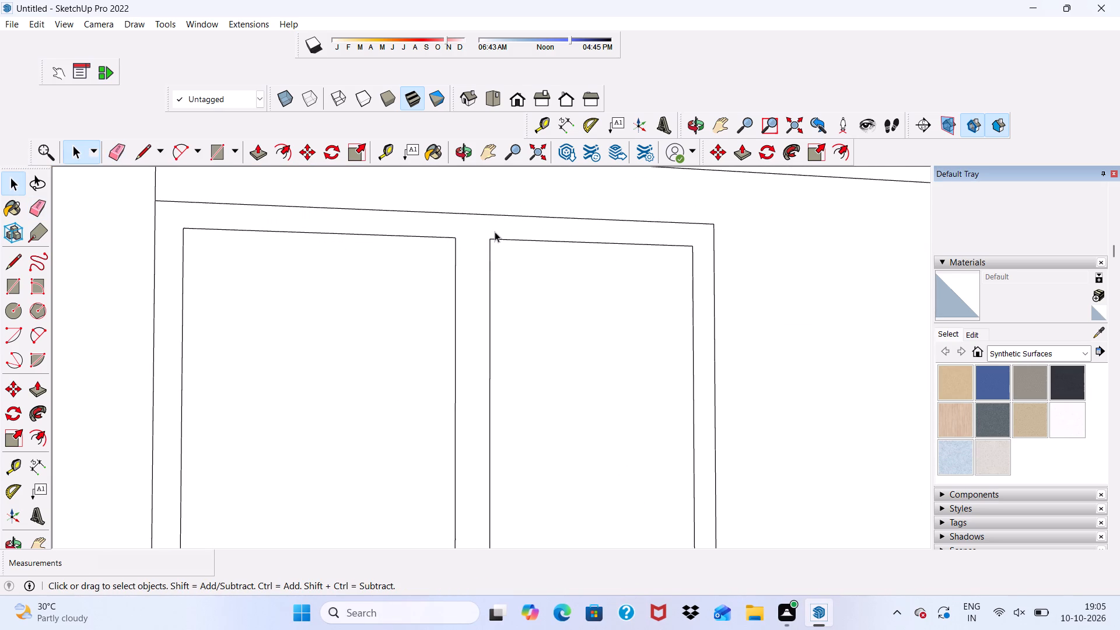
Extrude the ground-storey window's frame and divider 3" out from the wall.
{"action": "left_click", "coordinate": [474, 239]}
{"action": "left_click", "coordinate": [261, 156]}
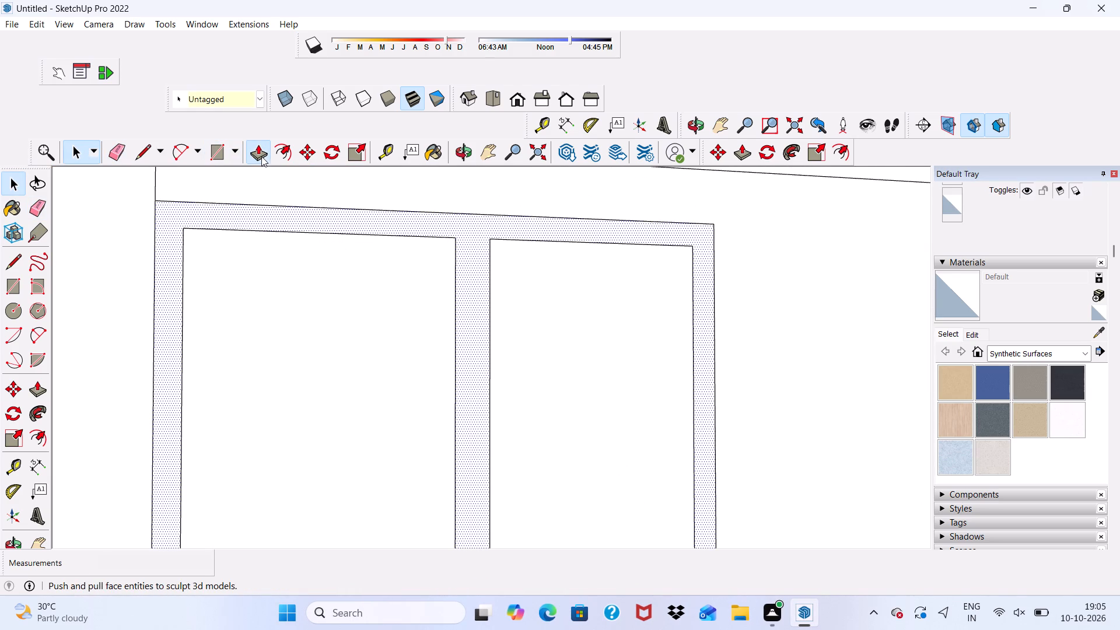
{"action": "left_click", "coordinate": [477, 288]}
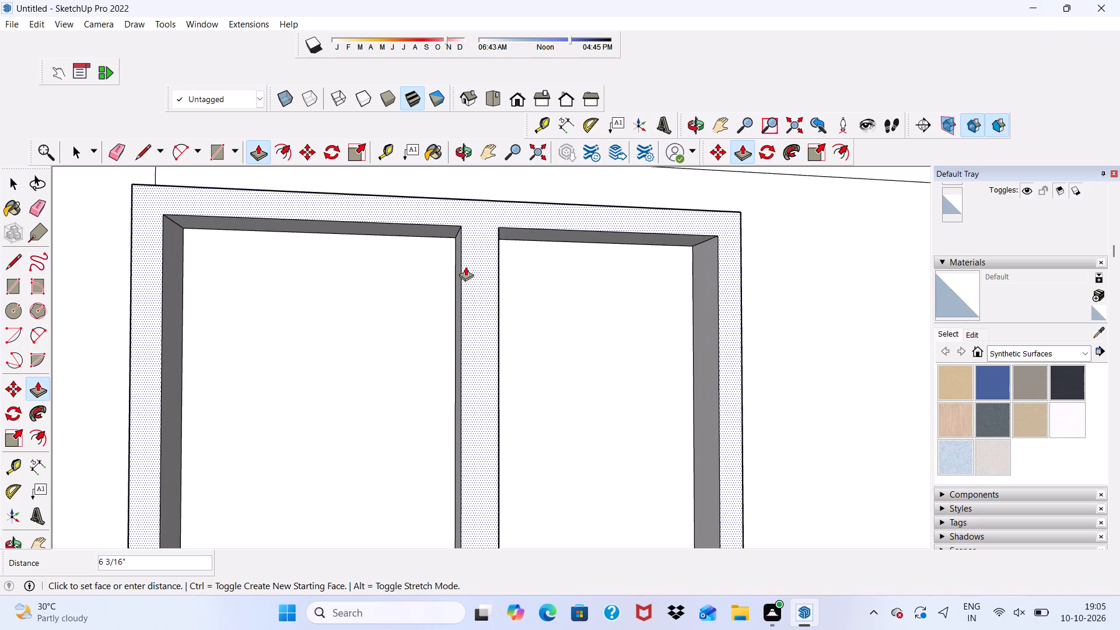
{"action": "key", "text": "3"}
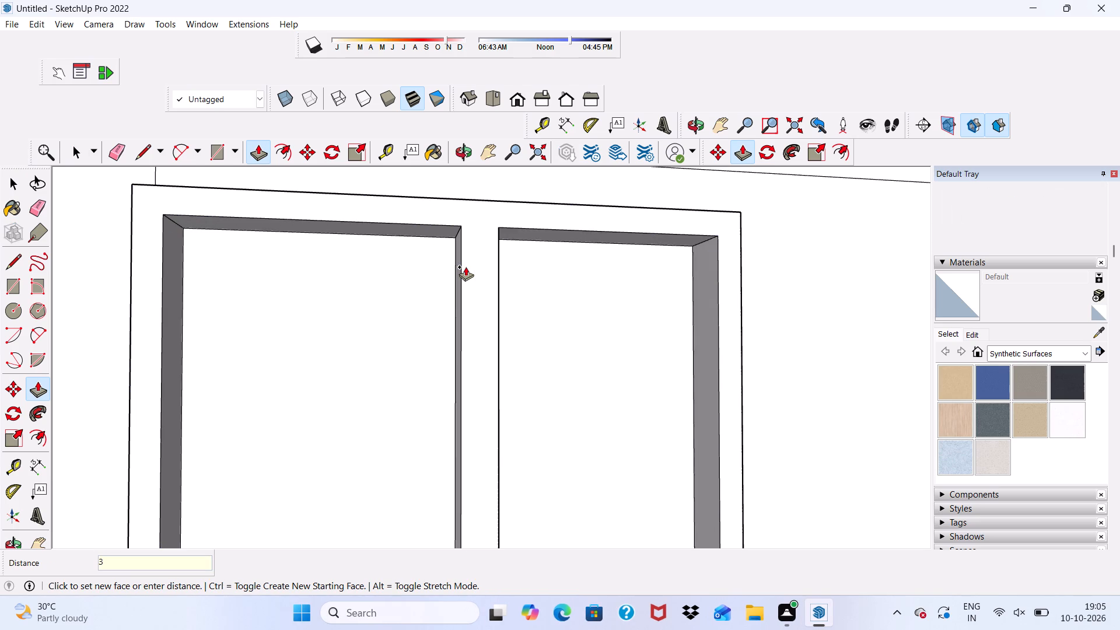
{"action": "key", "text": "shift+quotedbl"}
{"action": "key", "text": "Return"}
{"action": "key", "text": "space"}
{"action": "scroll", "coordinate": [447, 253], "scroll_direction": "down", "scroll_amount": 4}
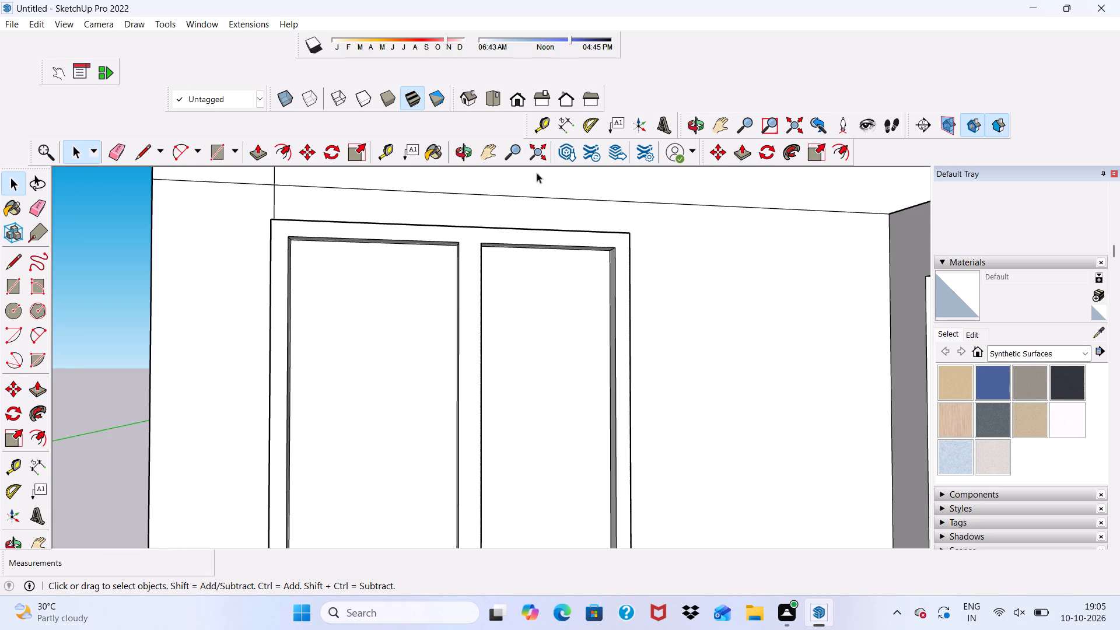
{"action": "scroll", "coordinate": [537, 173], "scroll_direction": "down", "scroll_amount": 9}
{"action": "middle_click_drag", "start_coordinate": [529, 265], "coordinate": [380, 311]}
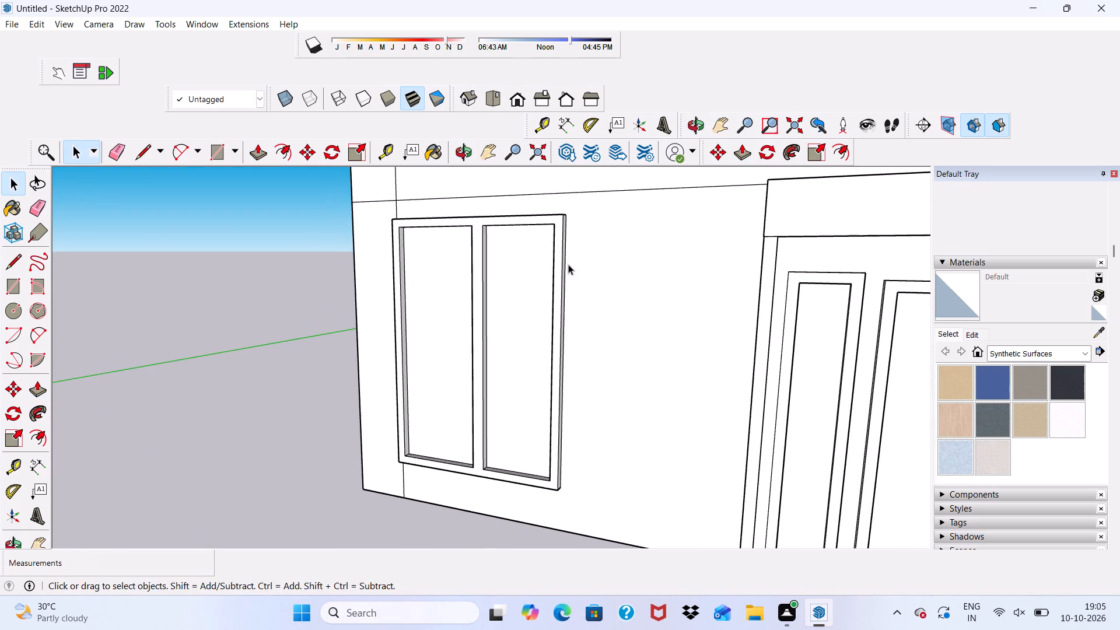
Extrude the frame of the upper-storey window above the front entrance 3" out from the wall.
{"action": "scroll", "coordinate": [568, 264], "scroll_direction": "up", "scroll_amount": 1}
{"action": "scroll", "coordinate": [489, 264], "scroll_direction": "down", "scroll_amount": 10}
{"action": "middle_click_drag", "start_coordinate": [444, 287], "coordinate": [576, 268]}
{"action": "scroll", "coordinate": [573, 268], "scroll_direction": "down", "scroll_amount": 4}
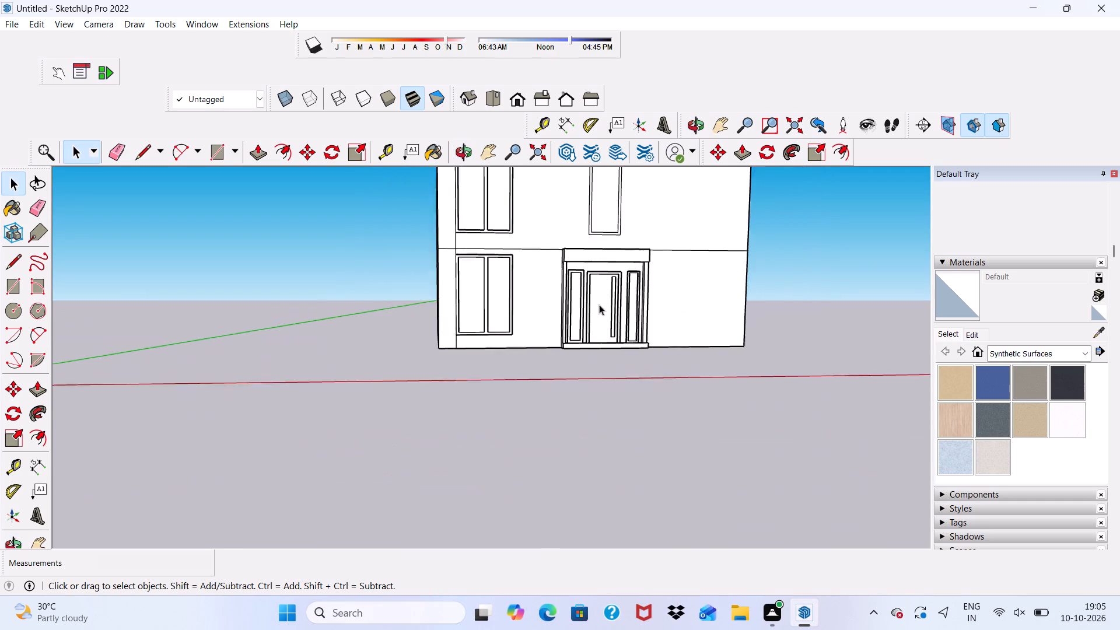
{"action": "scroll", "coordinate": [603, 264], "scroll_direction": "up", "scroll_amount": 1}
{"action": "scroll", "coordinate": [582, 188], "scroll_direction": "up", "scroll_amount": 6}
{"action": "scroll", "coordinate": [573, 276], "scroll_direction": "up", "scroll_amount": 12}
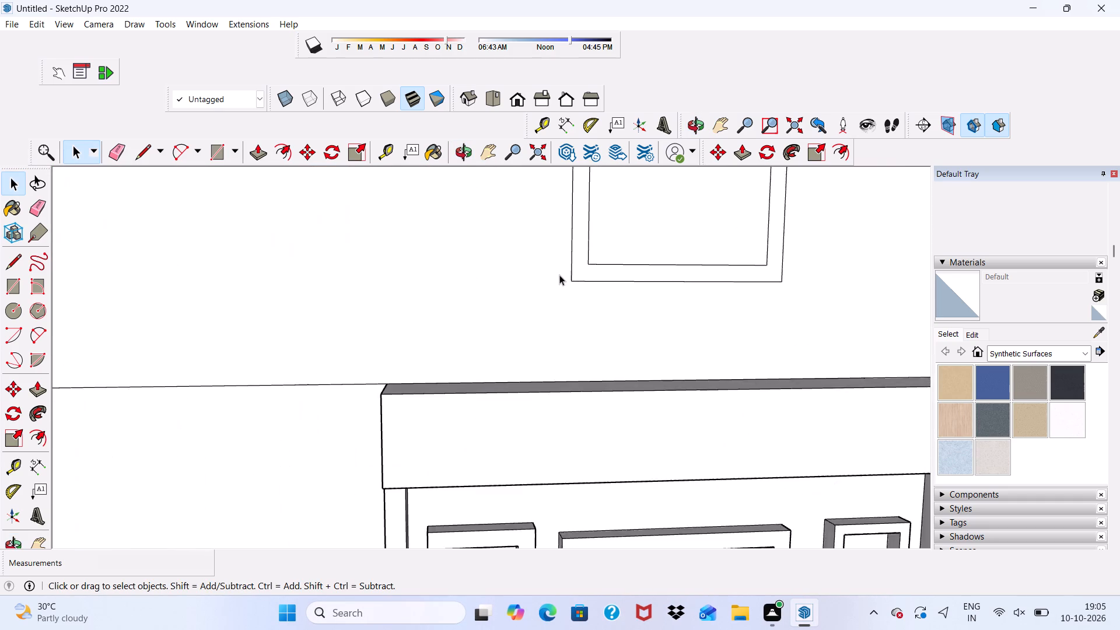
{"action": "scroll", "coordinate": [559, 275], "scroll_direction": "up", "scroll_amount": 3}
{"action": "left_click", "coordinate": [591, 267]}
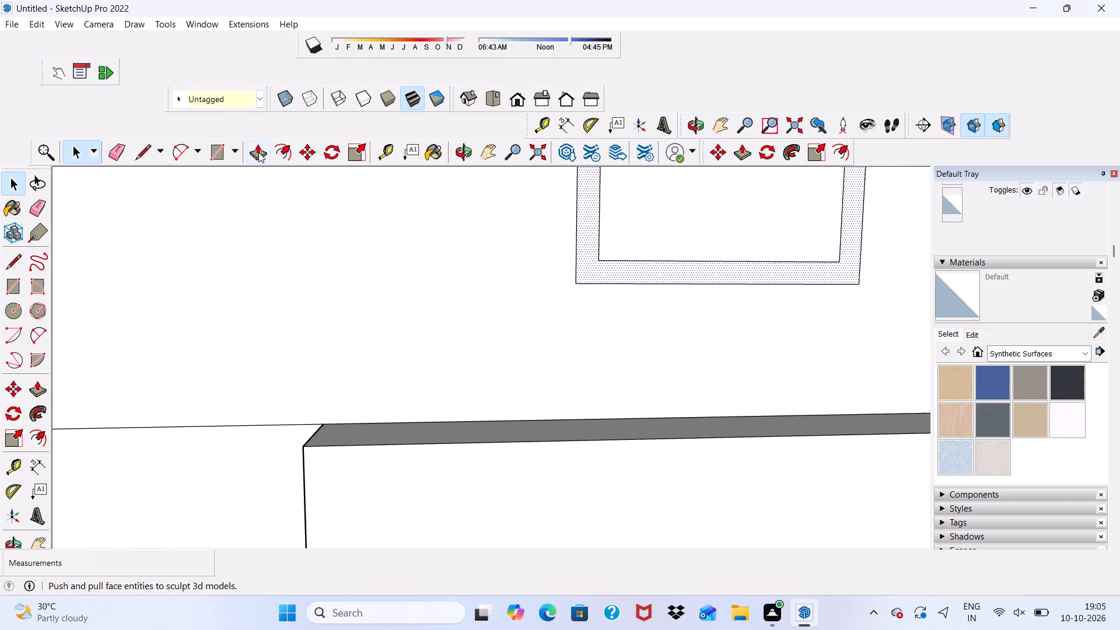
{"action": "left_click", "coordinate": [258, 152]}
{"action": "left_click", "coordinate": [603, 272]}
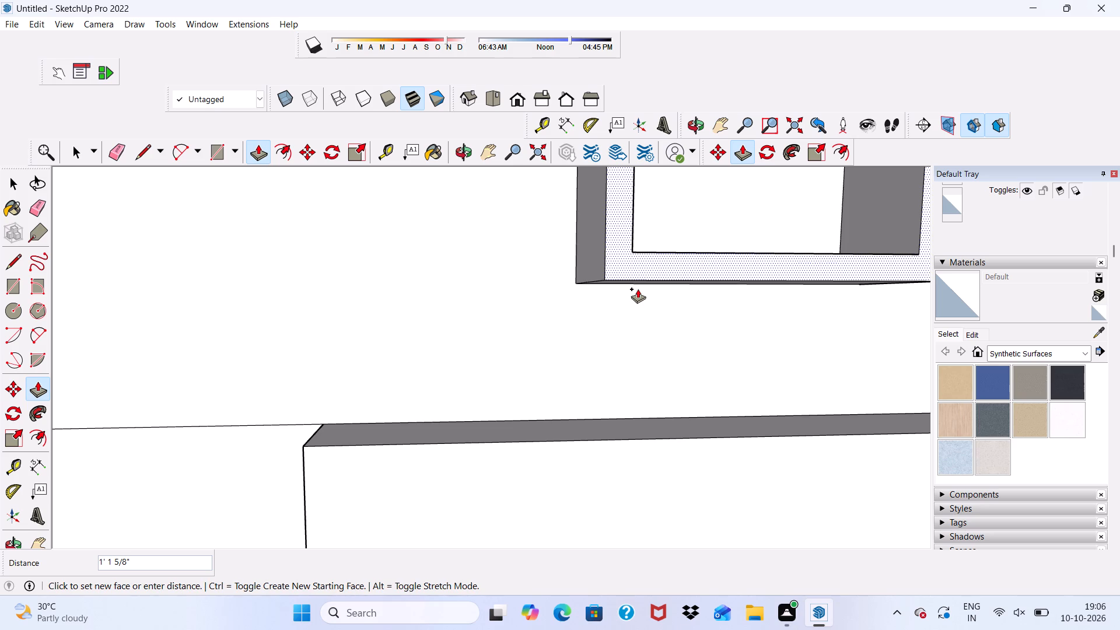
{"action": "key", "text": "3"}
{"action": "key", "text": "shift+quotedbl"}
{"action": "key", "text": "Return"}
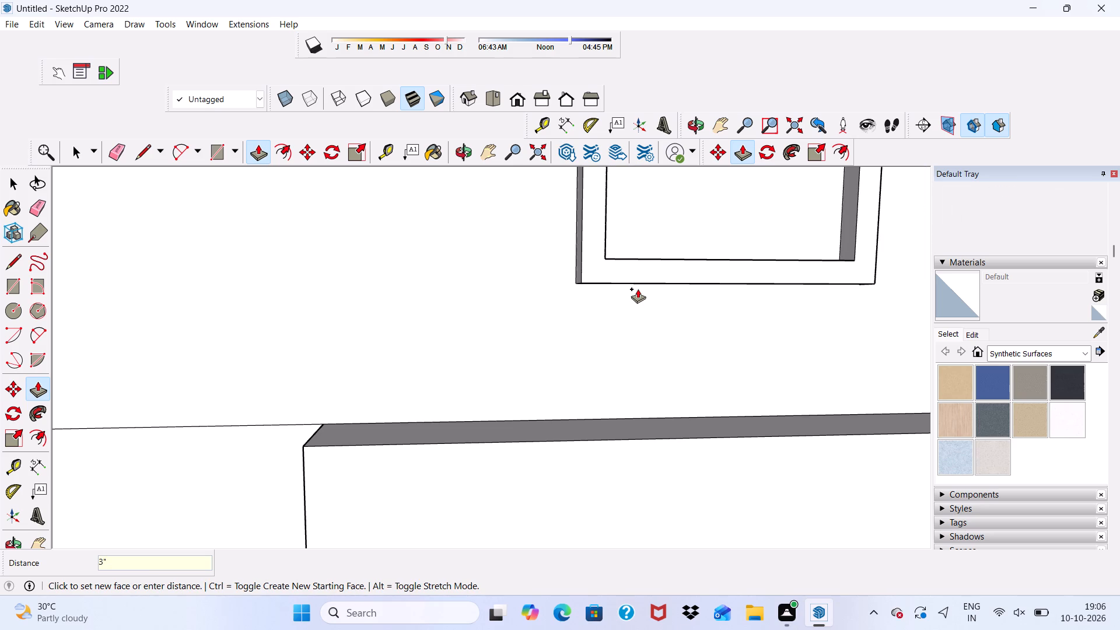
{"action": "key", "text": "space"}
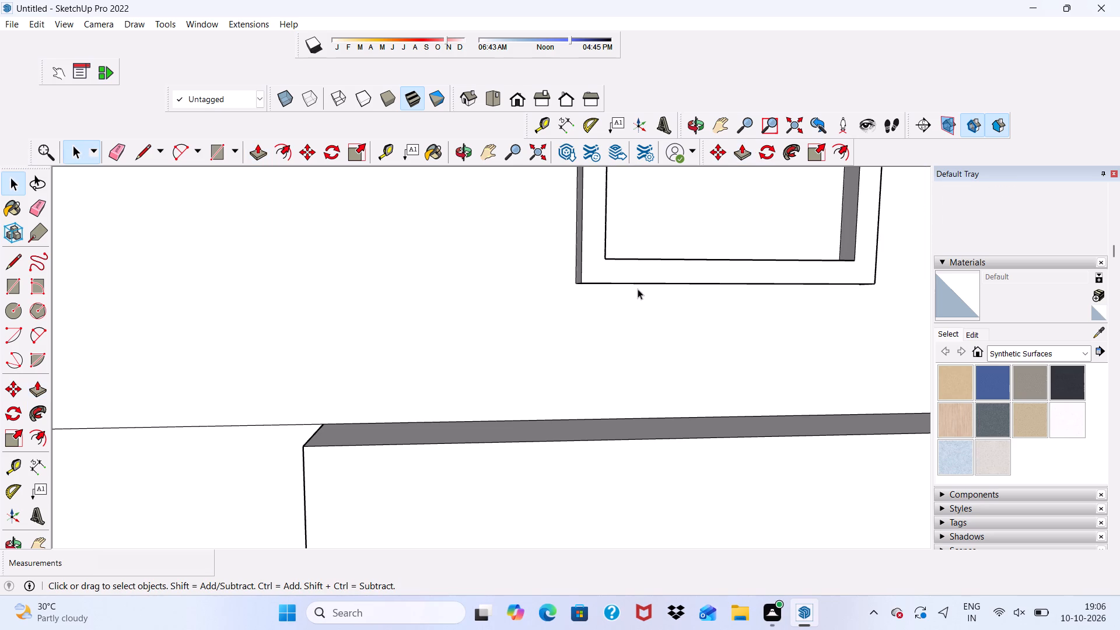
Examine the front facade, checking the extruded window frames and the beam over the entrance.
{"action": "scroll", "coordinate": [638, 289], "scroll_direction": "up", "scroll_amount": 1}
{"action": "scroll", "coordinate": [551, 221], "scroll_direction": "down", "scroll_amount": 3}
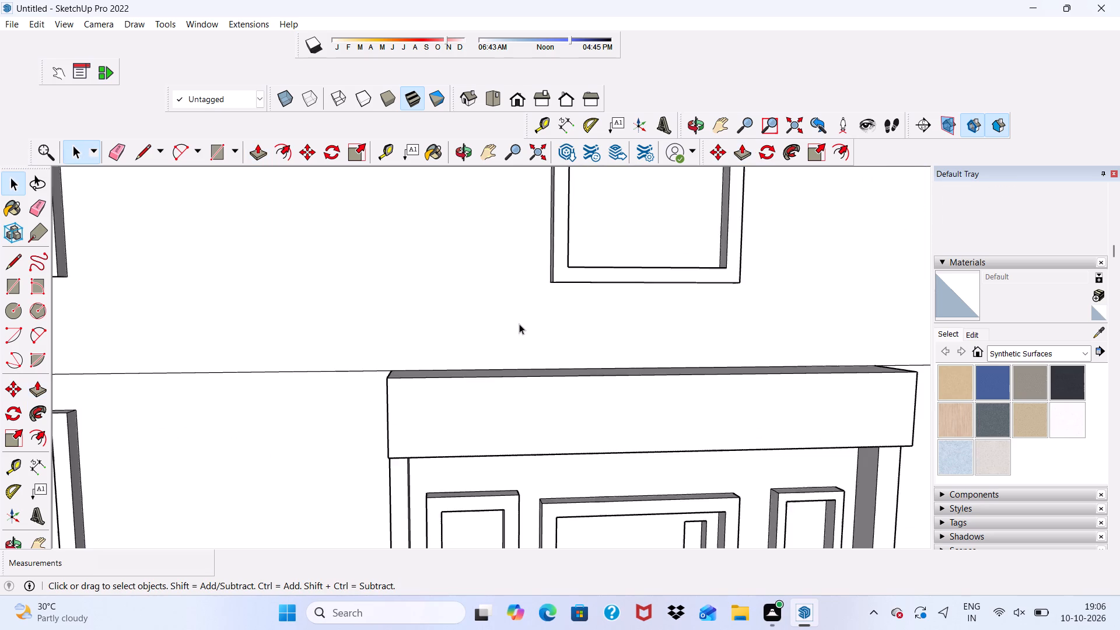
{"action": "scroll", "coordinate": [519, 324], "scroll_direction": "down", "scroll_amount": 20}
{"action": "middle_click_drag", "start_coordinate": [656, 283], "coordinate": [594, 237]}
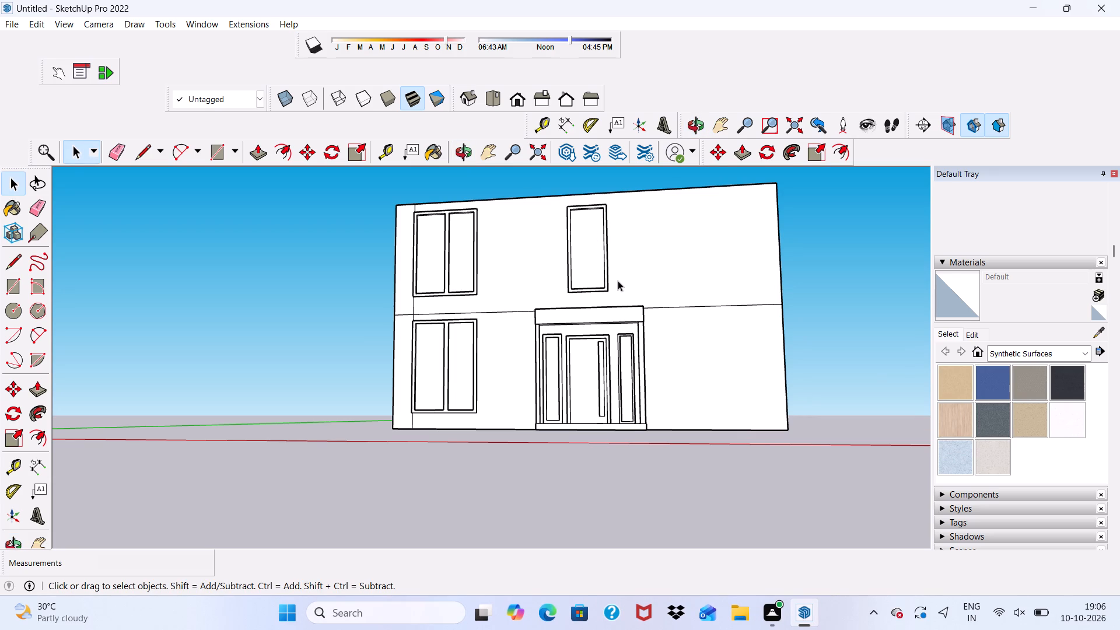
{"action": "scroll", "coordinate": [654, 219], "scroll_direction": "up", "scroll_amount": 5}
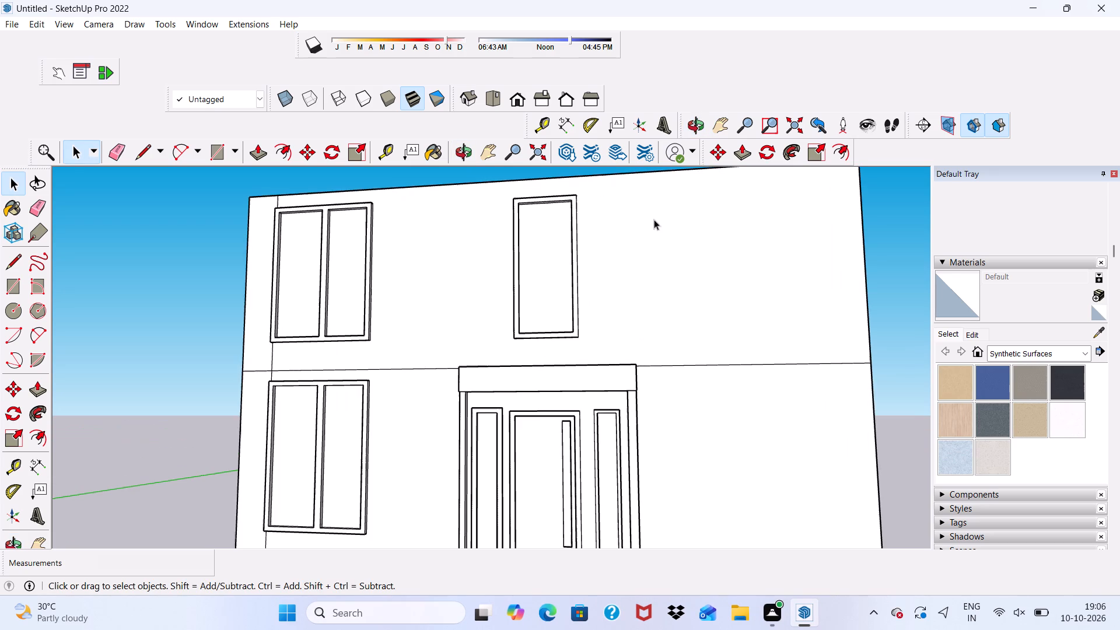
{"action": "middle_click_drag", "start_coordinate": [601, 323], "coordinate": [399, 354]}
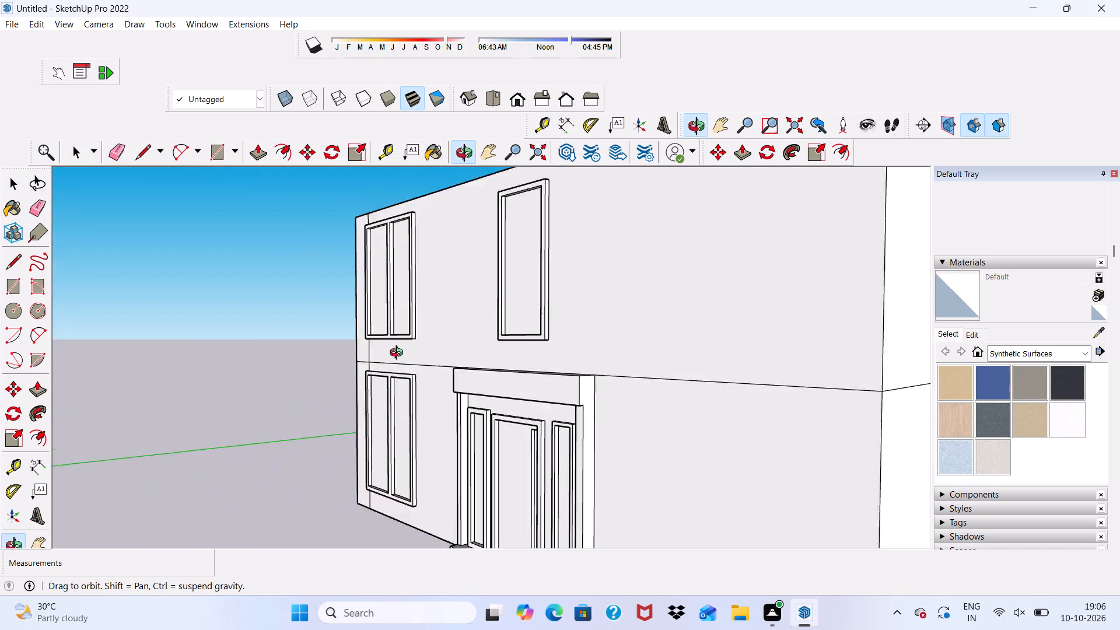
{"action": "middle_click_drag", "start_coordinate": [399, 354], "coordinate": [667, 428]}
{"action": "scroll", "coordinate": [625, 452], "scroll_direction": "up", "scroll_amount": 5}
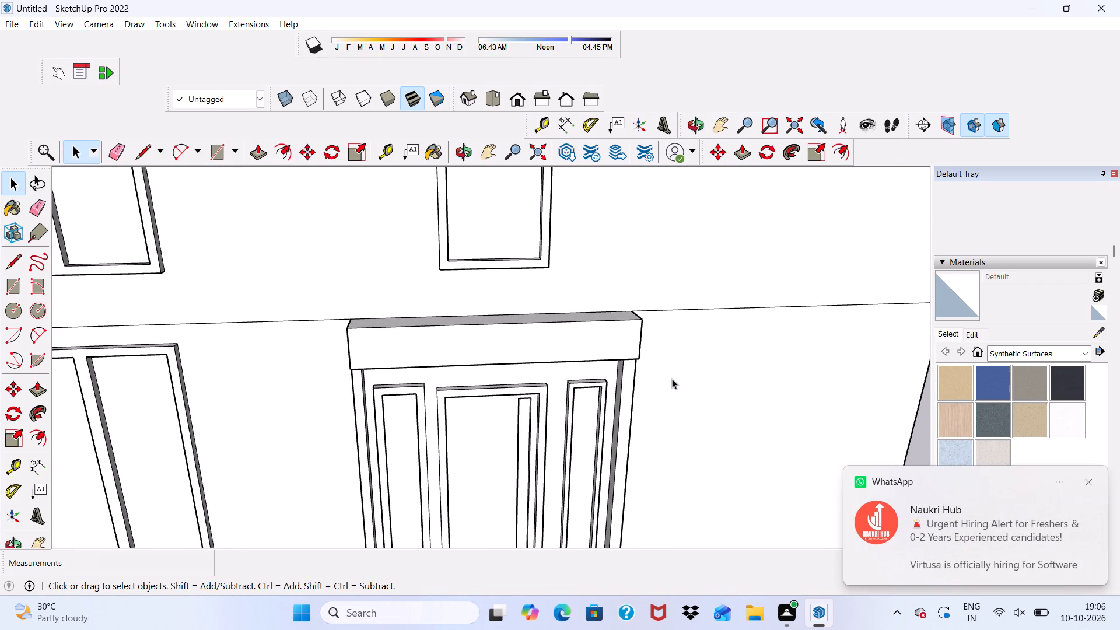
{"action": "middle_click_drag", "start_coordinate": [666, 379], "coordinate": [553, 276]}
{"action": "scroll", "coordinate": [614, 356], "scroll_direction": "up", "scroll_amount": 1}
{"action": "scroll", "coordinate": [586, 276], "scroll_direction": "up", "scroll_amount": 2}
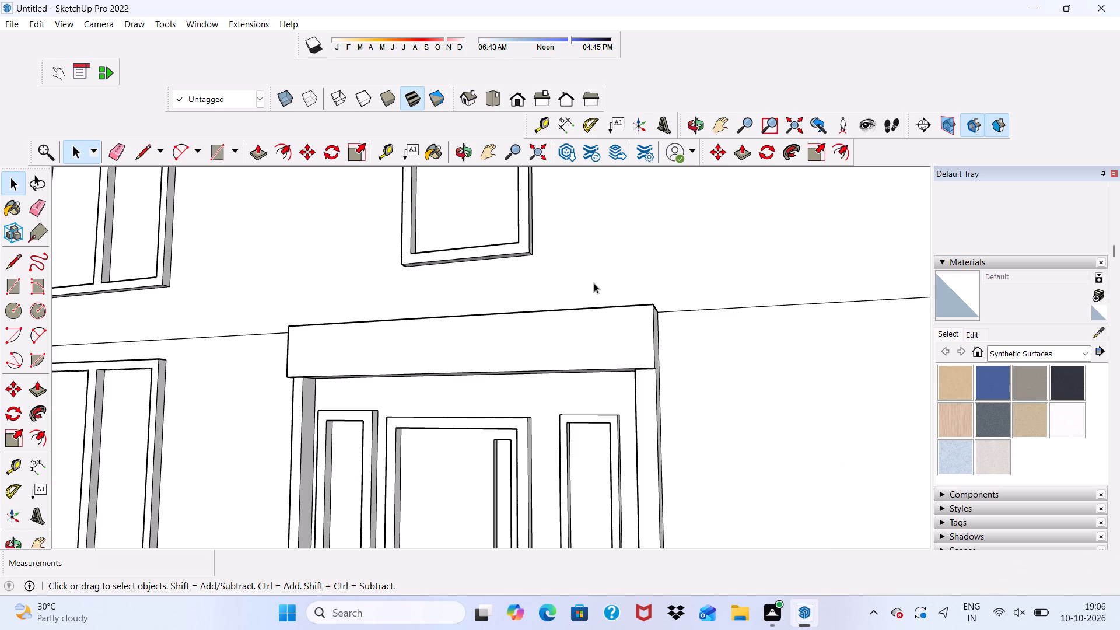
{"action": "scroll", "coordinate": [580, 428], "scroll_direction": "down", "scroll_amount": 1}
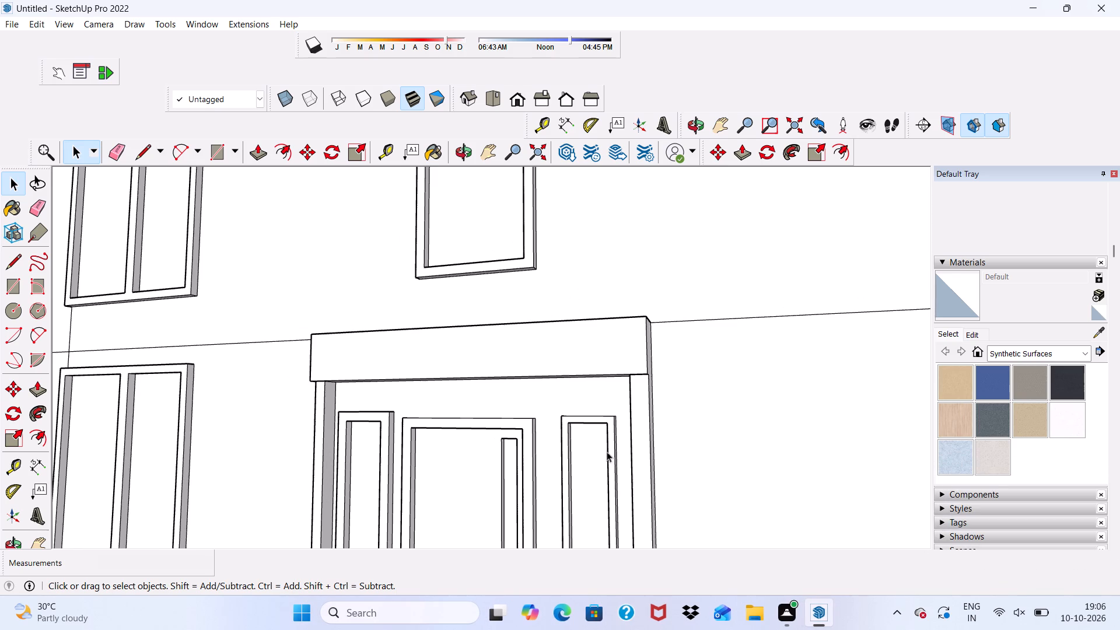
{"action": "left_click", "coordinate": [621, 335]}
{"action": "scroll", "coordinate": [659, 403], "scroll_direction": "up", "scroll_amount": 3}
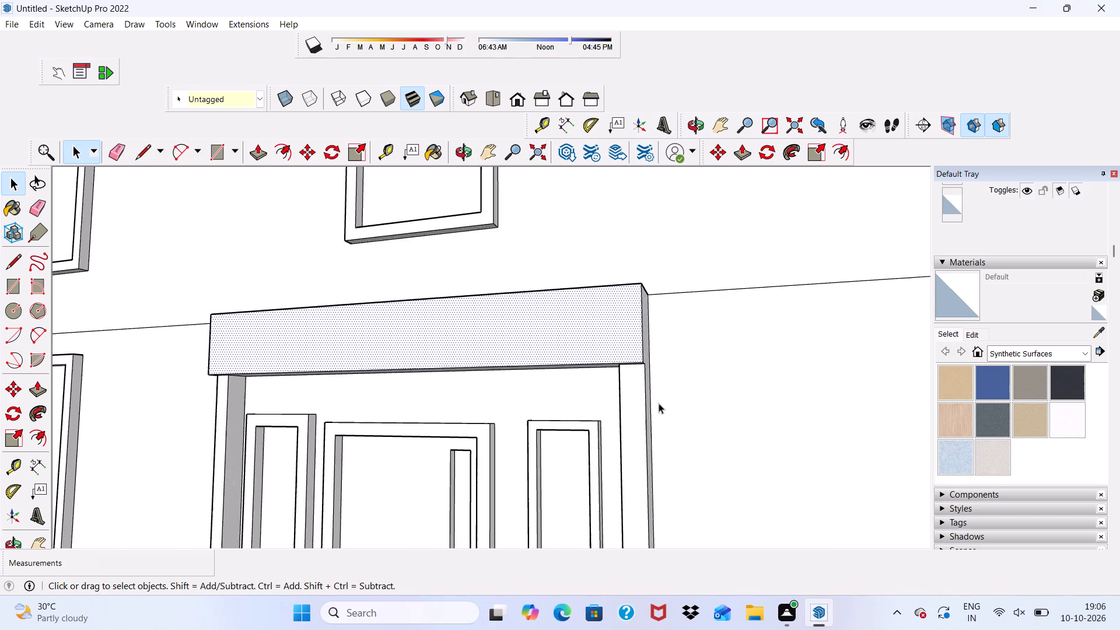
{"action": "scroll", "coordinate": [659, 403], "scroll_direction": "down", "scroll_amount": 6}
{"action": "scroll", "coordinate": [542, 326], "scroll_direction": "down", "scroll_amount": 8}
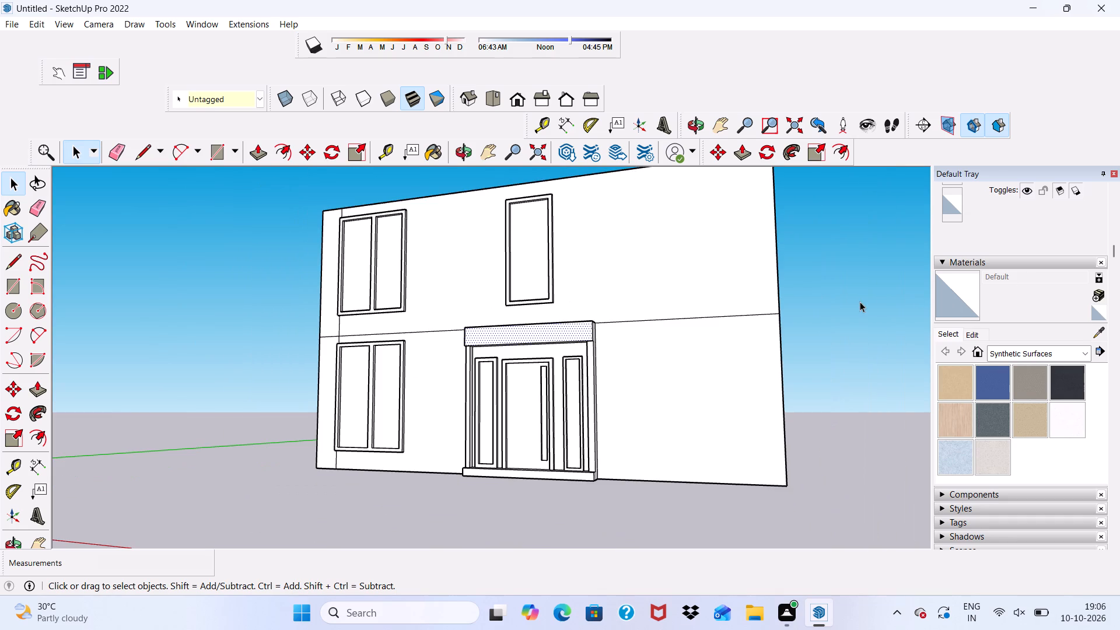
{"action": "left_click", "coordinate": [860, 302]}
Draw a window rectangle about 3' 7 5/8" wide by 7' 4 5/8" tall on the ground-storey wall, right of the entrance.
{"action": "scroll", "coordinate": [585, 331], "scroll_direction": "up", "scroll_amount": 4}
{"action": "middle_click_drag", "start_coordinate": [569, 342], "coordinate": [673, 324]}
{"action": "scroll", "coordinate": [668, 316], "scroll_direction": "down", "scroll_amount": 1}
{"action": "middle_click_drag", "start_coordinate": [671, 357], "coordinate": [642, 373]}
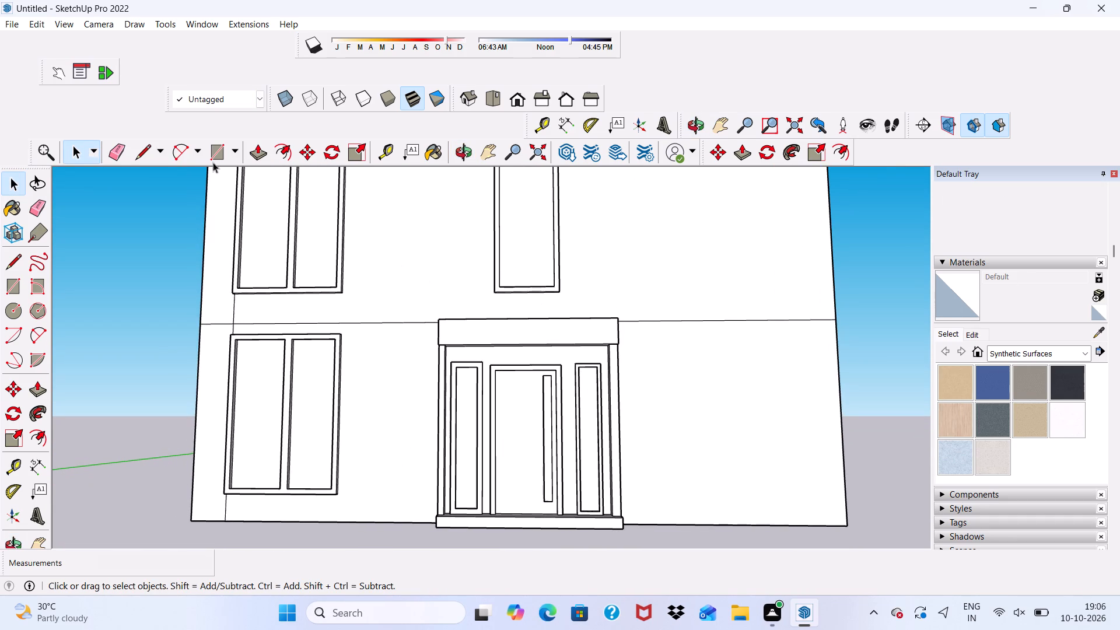
{"action": "left_click", "coordinate": [213, 150]}
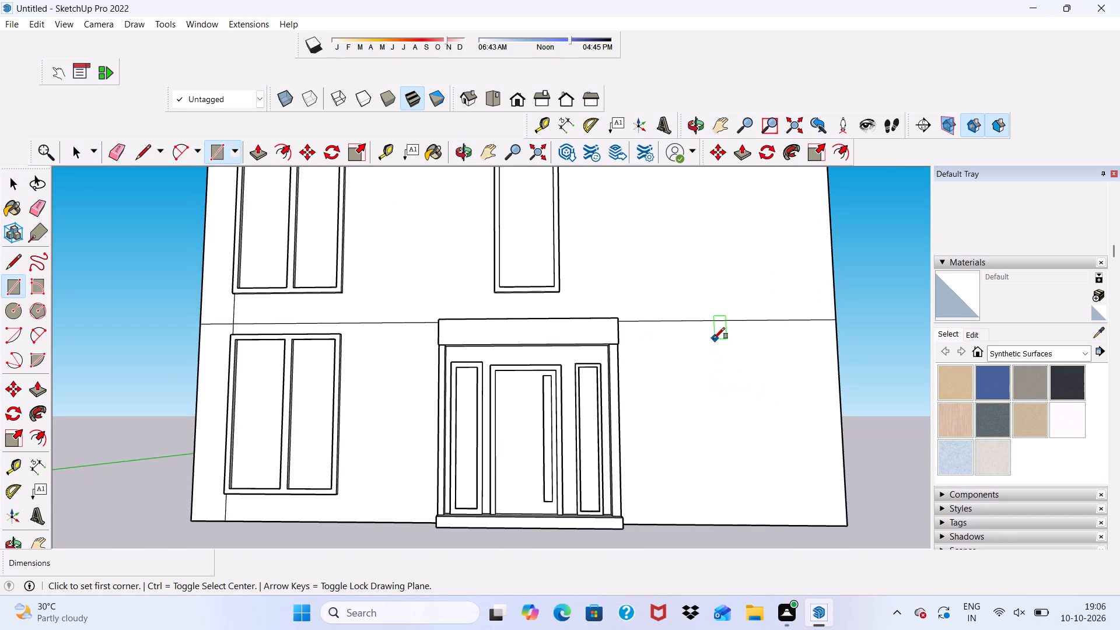
{"action": "left_click", "coordinate": [684, 335]}
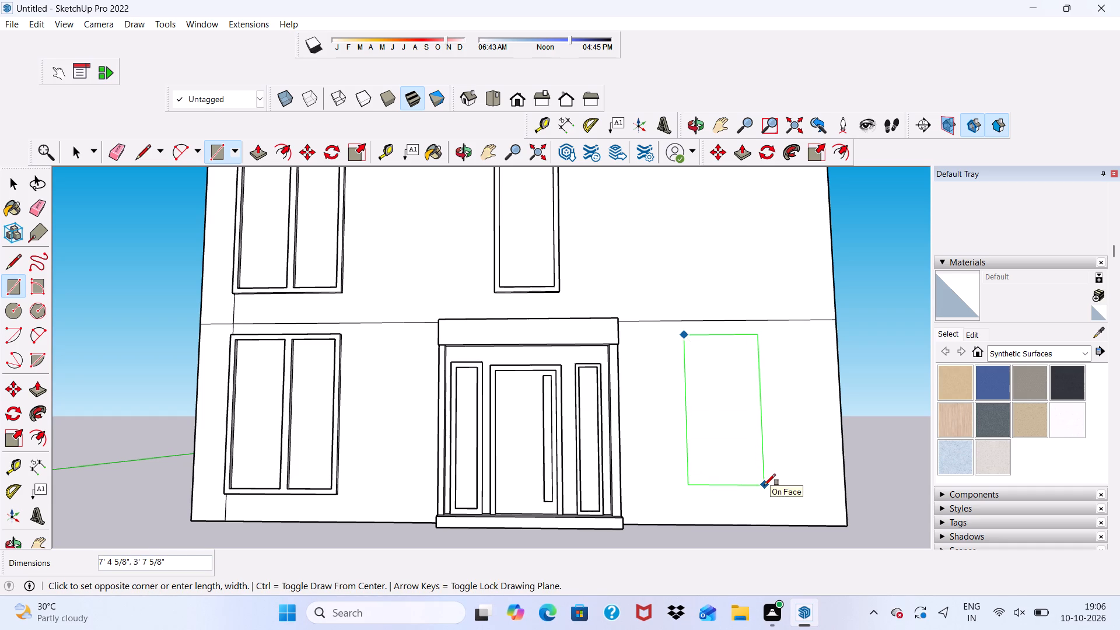
{"action": "left_click", "coordinate": [764, 485]}
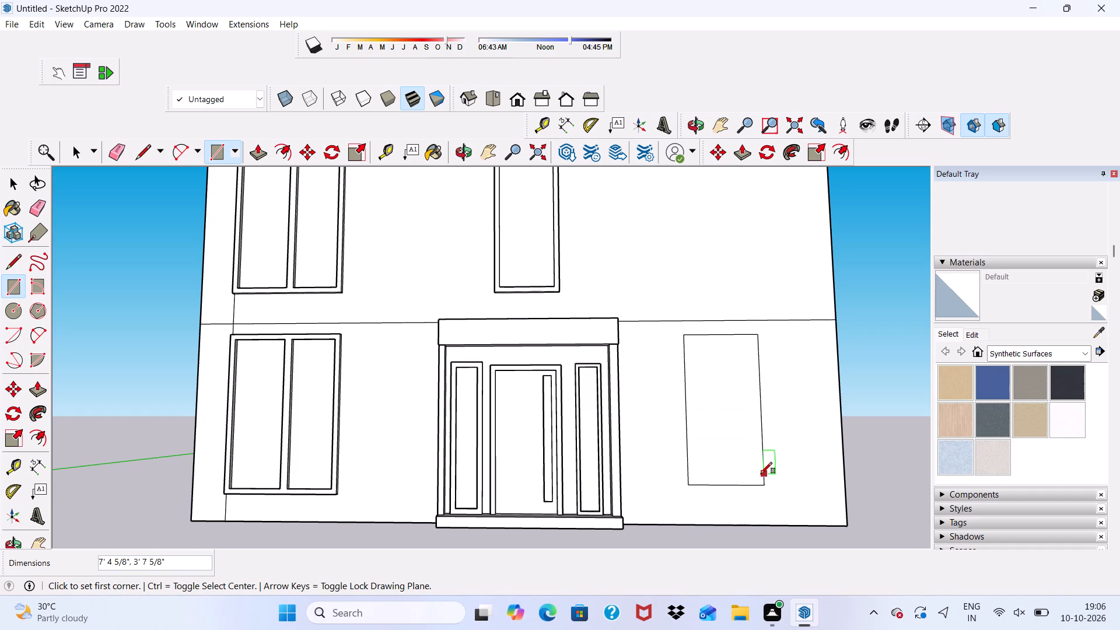
{"action": "key", "text": "space"}
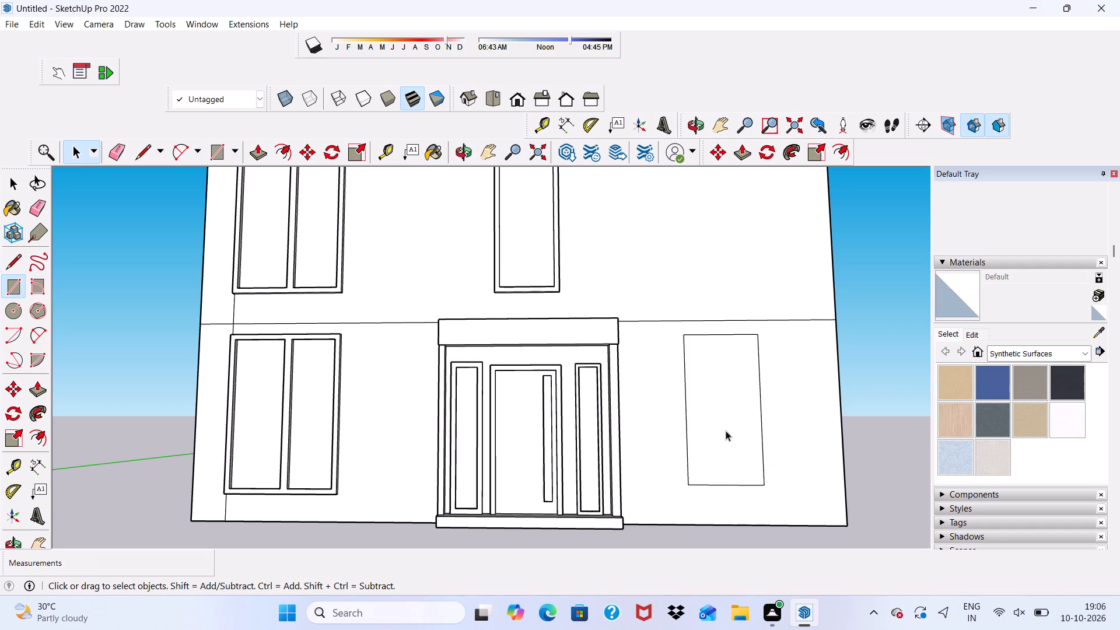
Offset the outline of the window rectangle right of the entrance outward by 3" to form its frame.
{"action": "scroll", "coordinate": [712, 386], "scroll_direction": "up", "scroll_amount": 2}
{"action": "scroll", "coordinate": [737, 332], "scroll_direction": "up", "scroll_amount": 4}
{"action": "left_click", "coordinate": [719, 350]}
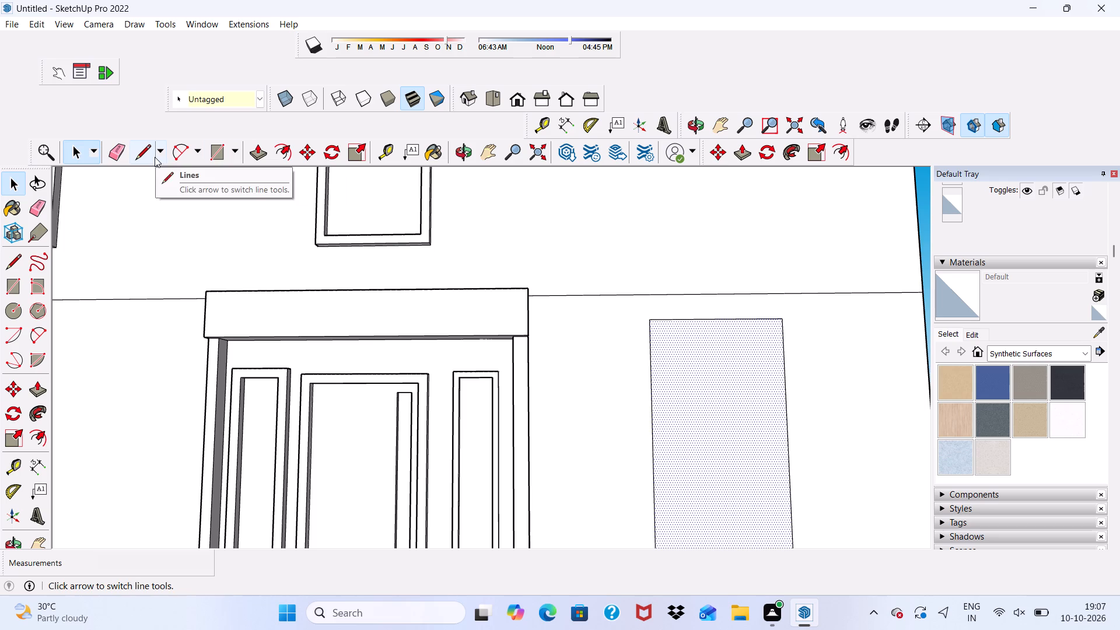
{"action": "left_click", "coordinate": [283, 152]}
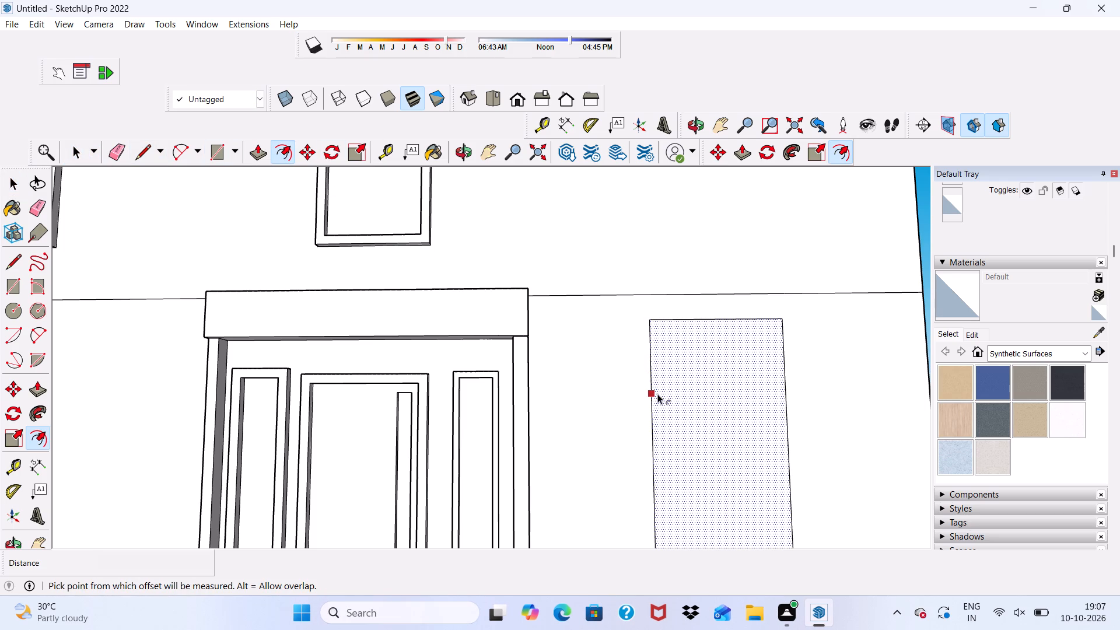
{"action": "left_click", "coordinate": [657, 394]}
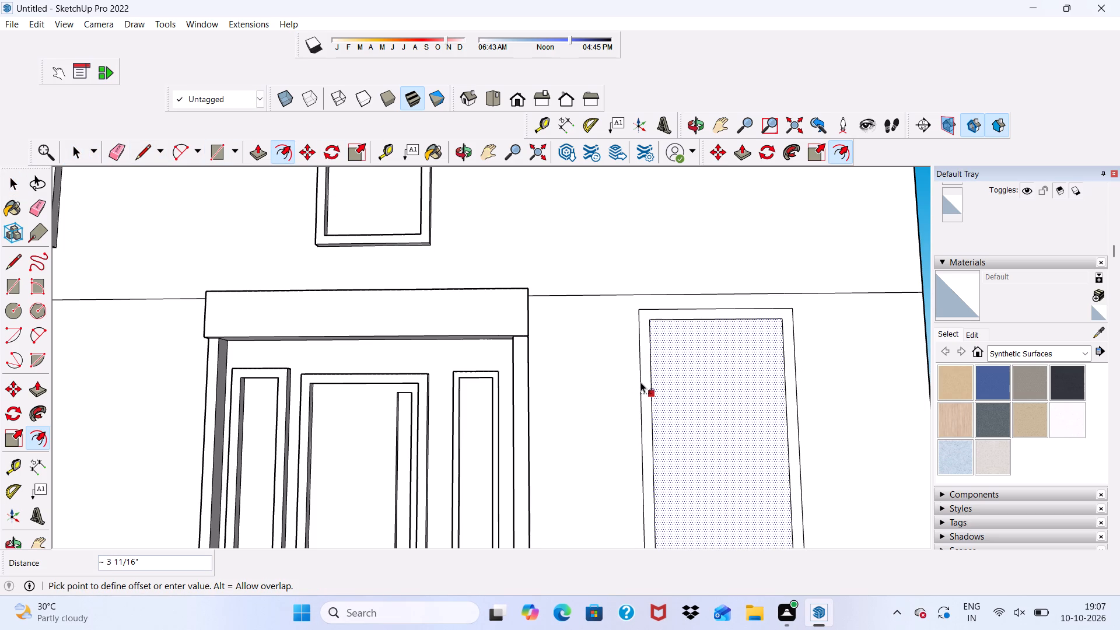
{"action": "key", "text": "3"}
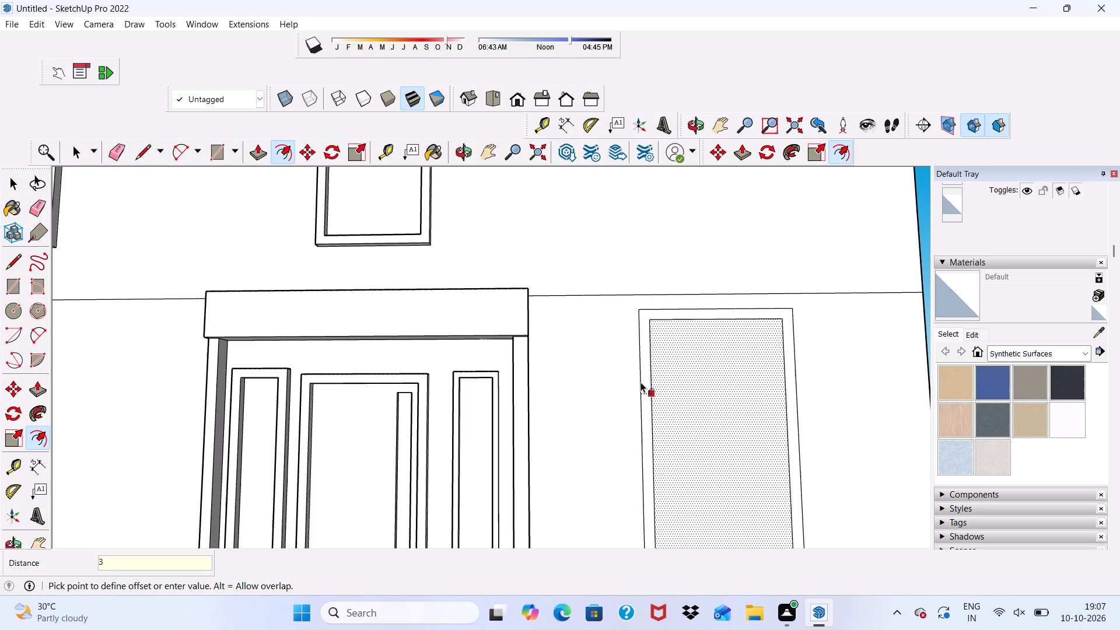
{"action": "key", "text": "shift+quotedbl"}
{"action": "key", "text": "Return"}
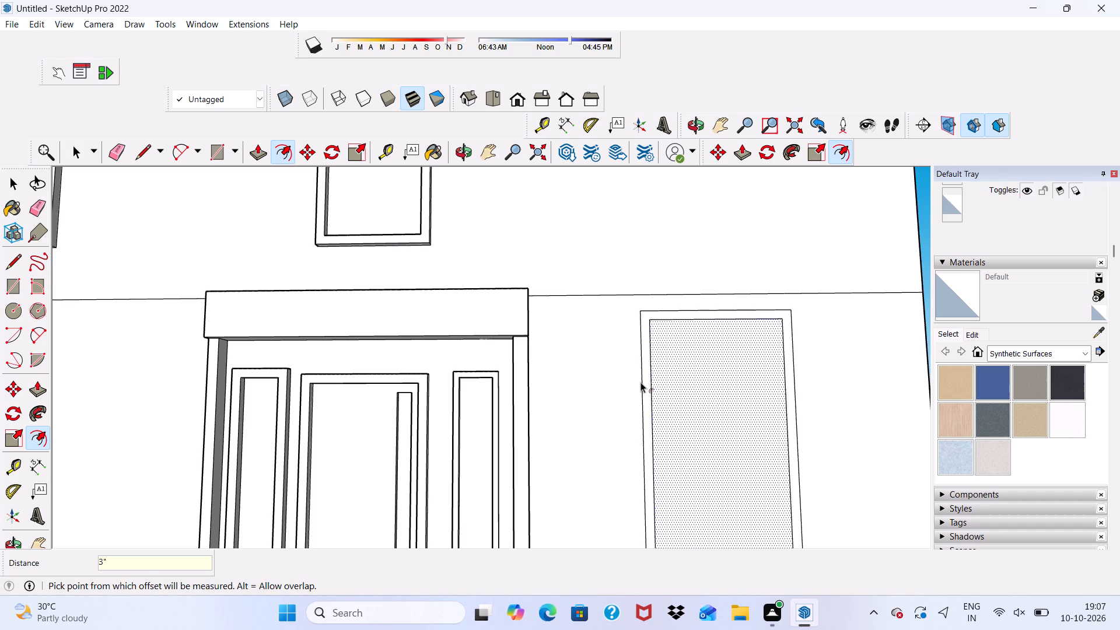
{"action": "key", "text": "space"}
{"action": "scroll", "coordinate": [585, 393], "scroll_direction": "down", "scroll_amount": 4}
{"action": "left_click", "coordinate": [863, 331]}
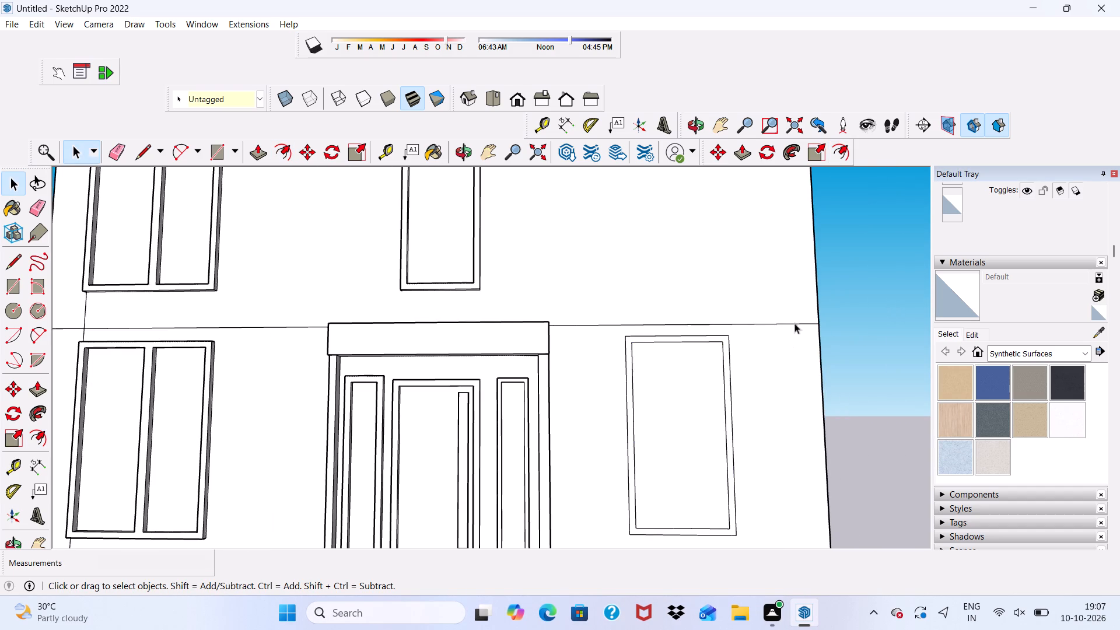
Extrude the frame of the ground-storey window right of the entrance 3" out from the wall.
{"action": "scroll", "coordinate": [691, 351], "scroll_direction": "up", "scroll_amount": 9}
{"action": "left_click", "coordinate": [736, 345]}
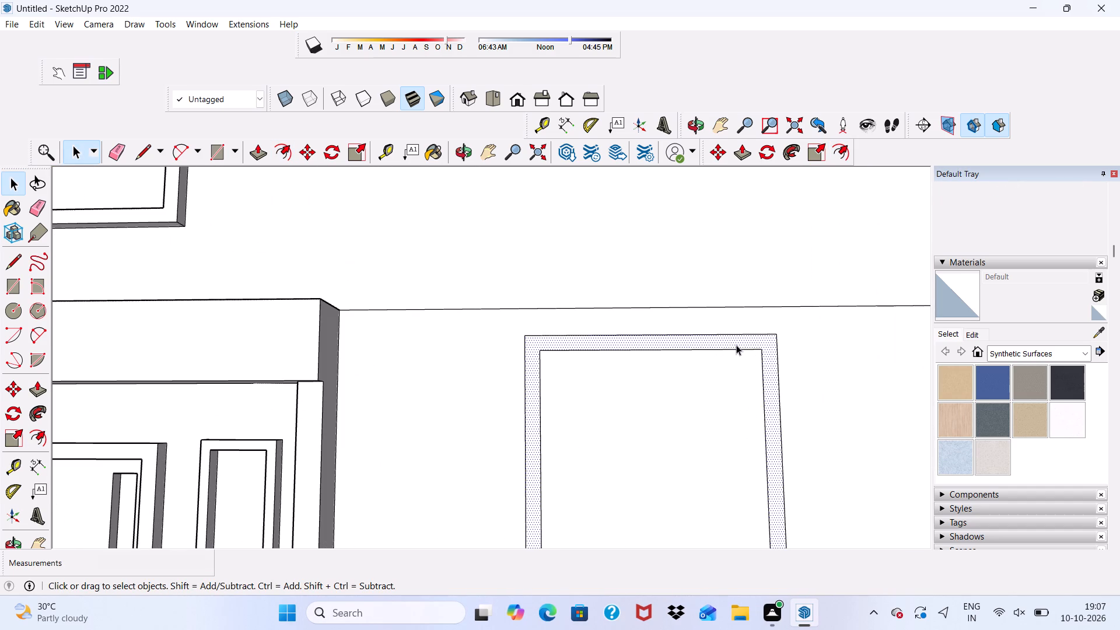
{"action": "left_click", "coordinate": [264, 154]}
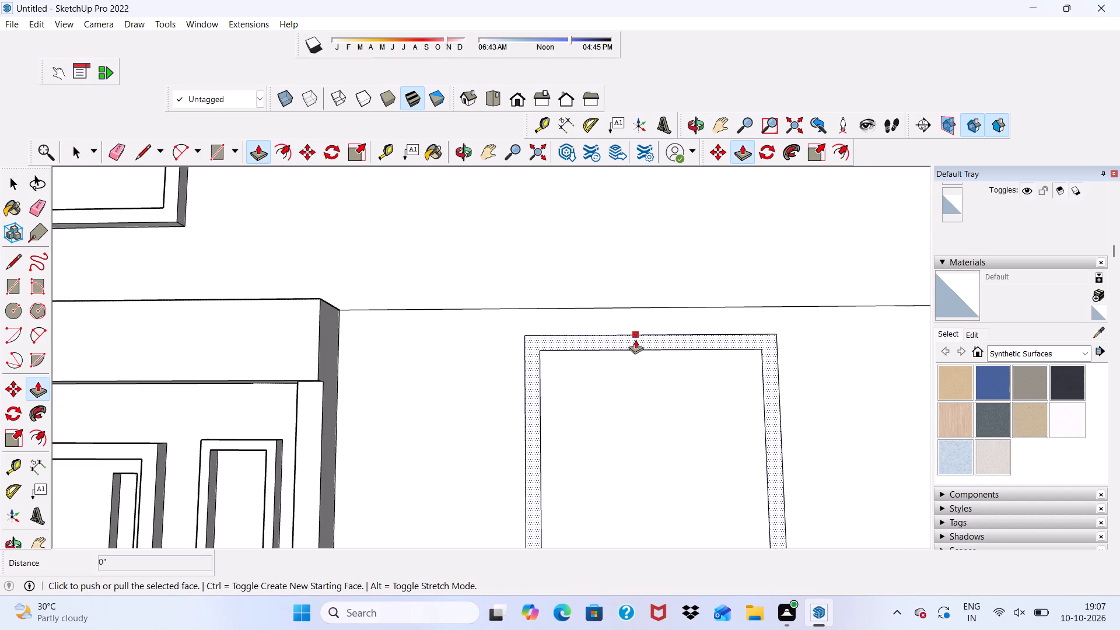
{"action": "scroll", "coordinate": [636, 352], "scroll_direction": "up", "scroll_amount": 5}
{"action": "left_click", "coordinate": [635, 329]}
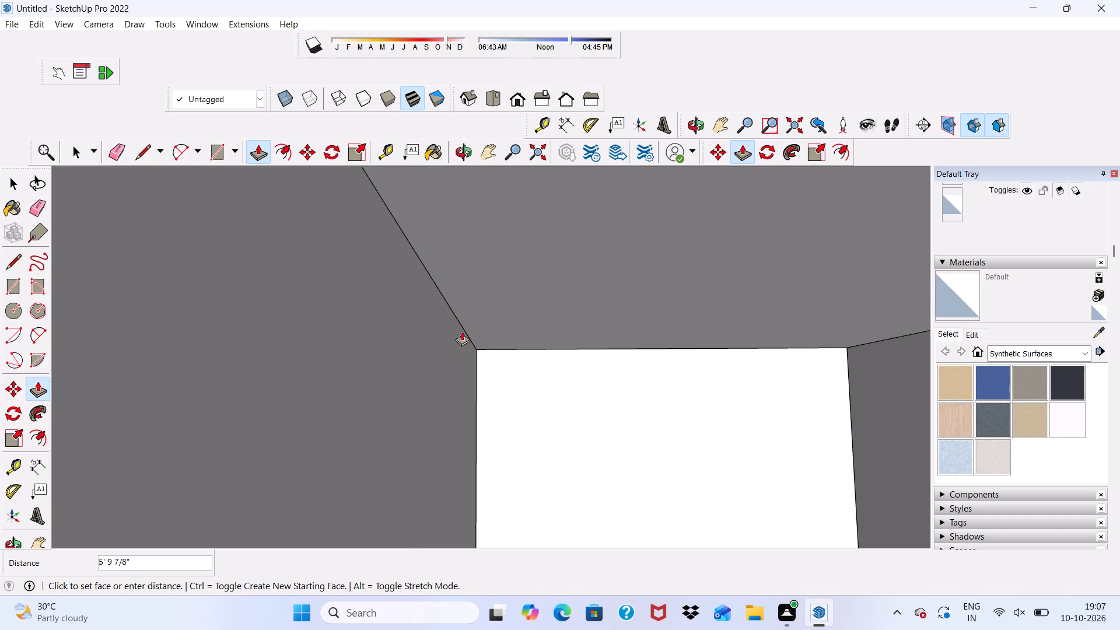
{"action": "scroll", "coordinate": [519, 322], "scroll_direction": "down", "scroll_amount": 7}
{"action": "key", "text": "3"}
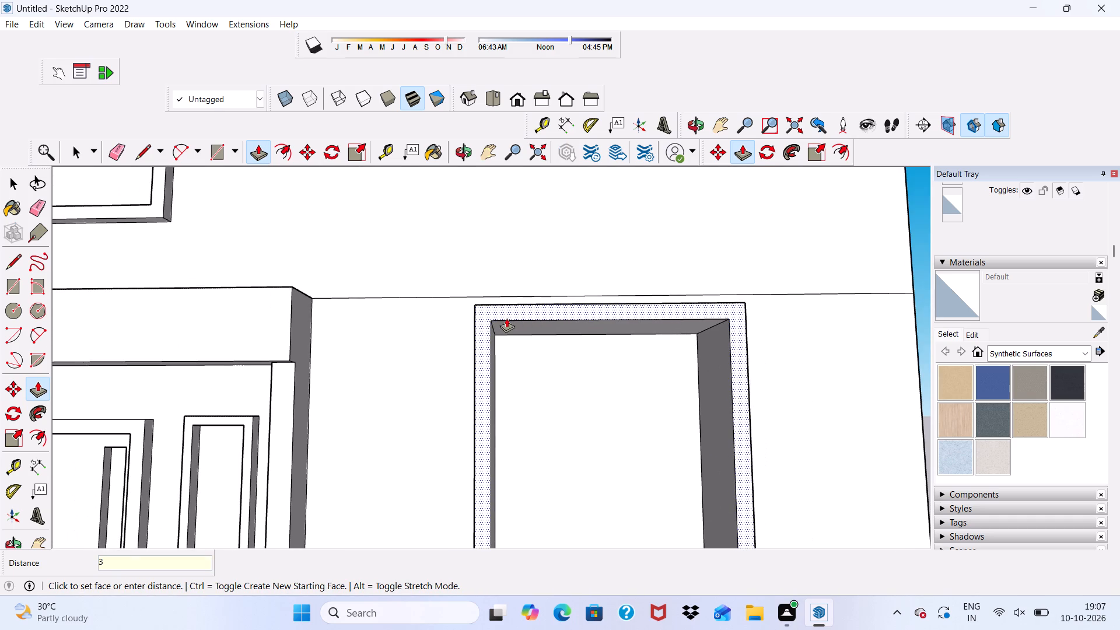
{"action": "key", "text": "shift+quotedbl"}
{"action": "key", "text": "Return"}
{"action": "key", "text": "space"}
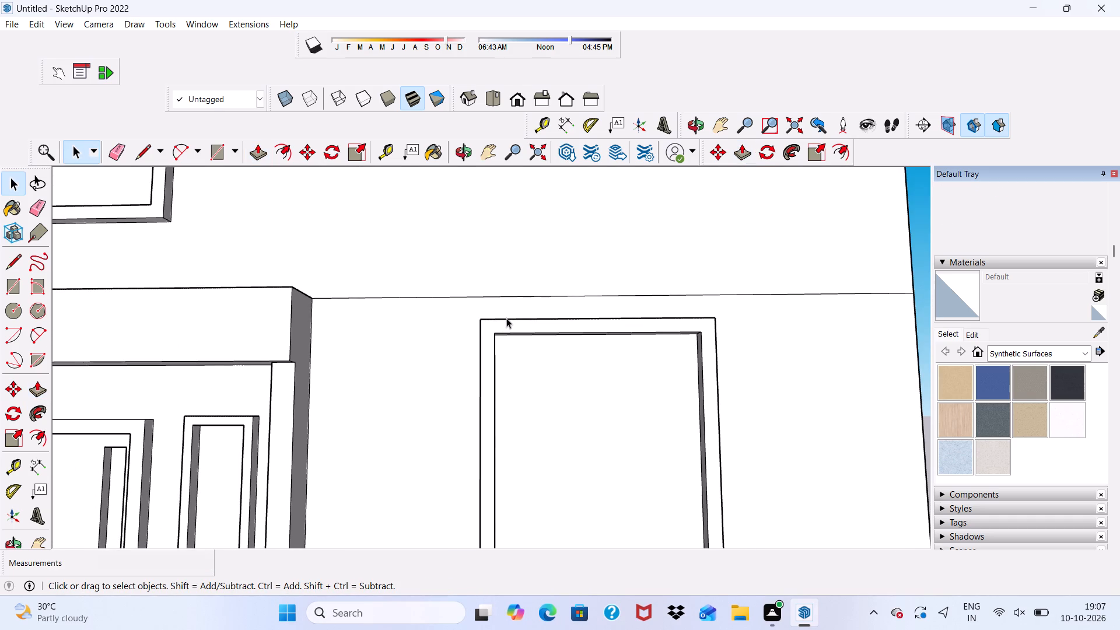
Examine the whole front facade and the layout of its windows on both storeys.
{"action": "scroll", "coordinate": [522, 362], "scroll_direction": "down", "scroll_amount": 5}
{"action": "scroll", "coordinate": [714, 260], "scroll_direction": "down", "scroll_amount": 9}
{"action": "middle_click_drag", "start_coordinate": [684, 377], "coordinate": [619, 415]}
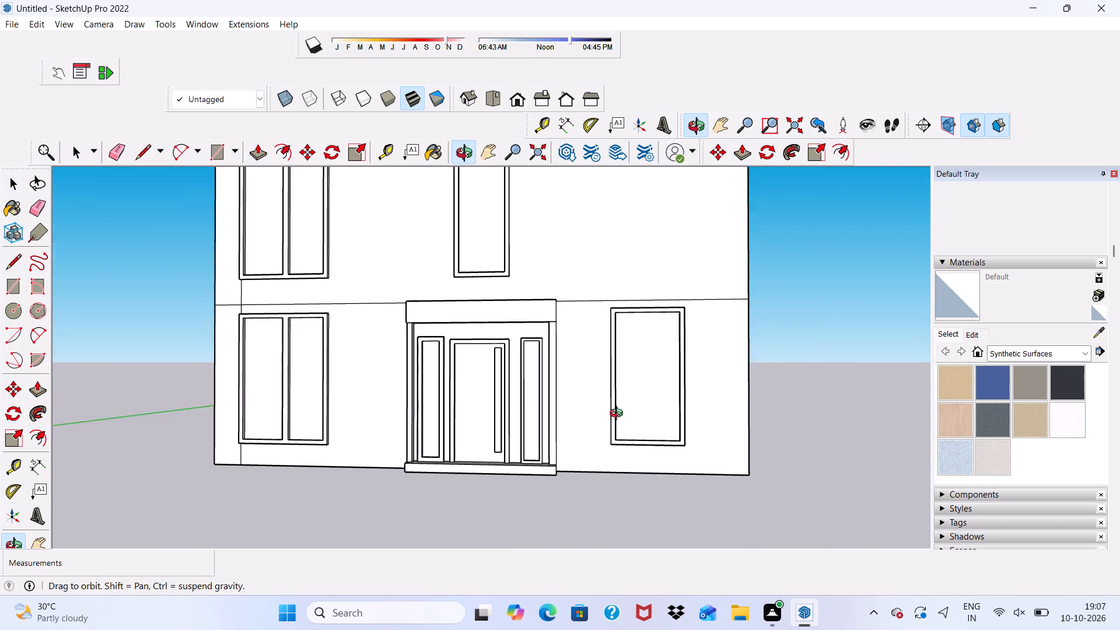
{"action": "middle_click_drag", "start_coordinate": [619, 415], "coordinate": [696, 401]}
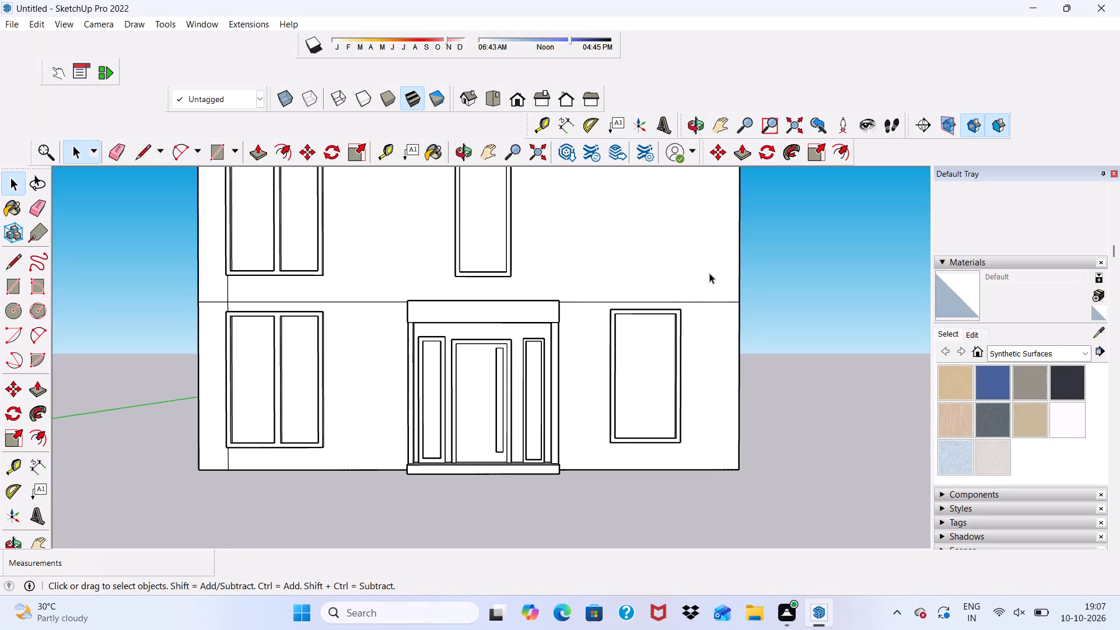
{"action": "scroll", "coordinate": [710, 273], "scroll_direction": "down", "scroll_amount": 5}
{"action": "scroll", "coordinate": [627, 251], "scroll_direction": "down", "scroll_amount": 3}
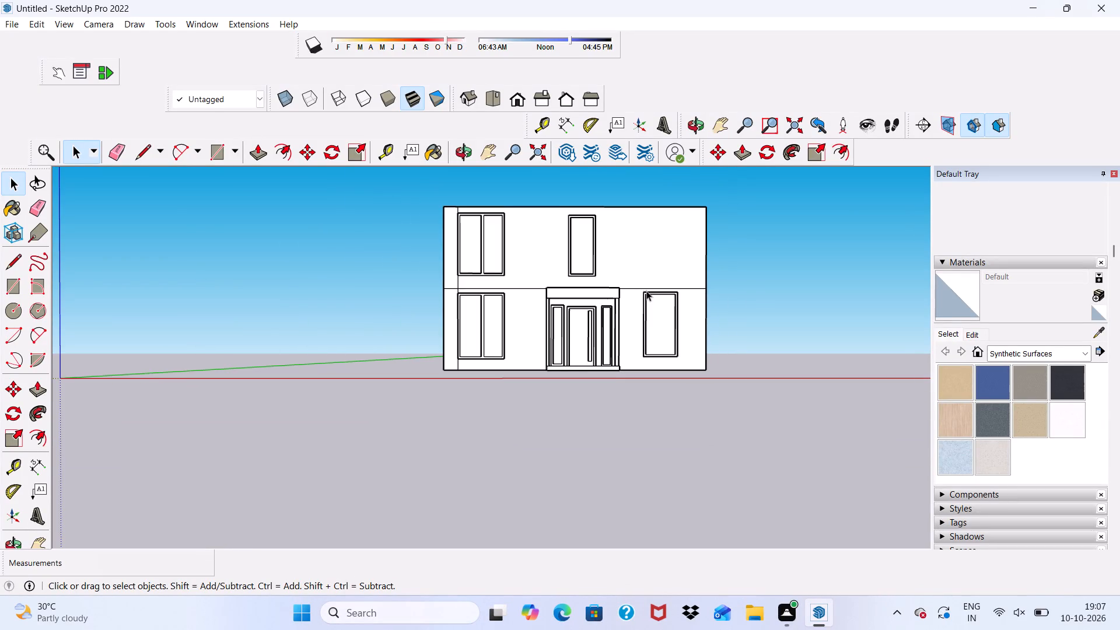
{"action": "scroll", "coordinate": [654, 288], "scroll_direction": "up", "scroll_amount": 4}
{"action": "scroll", "coordinate": [657, 261], "scroll_direction": "down", "scroll_amount": 2}
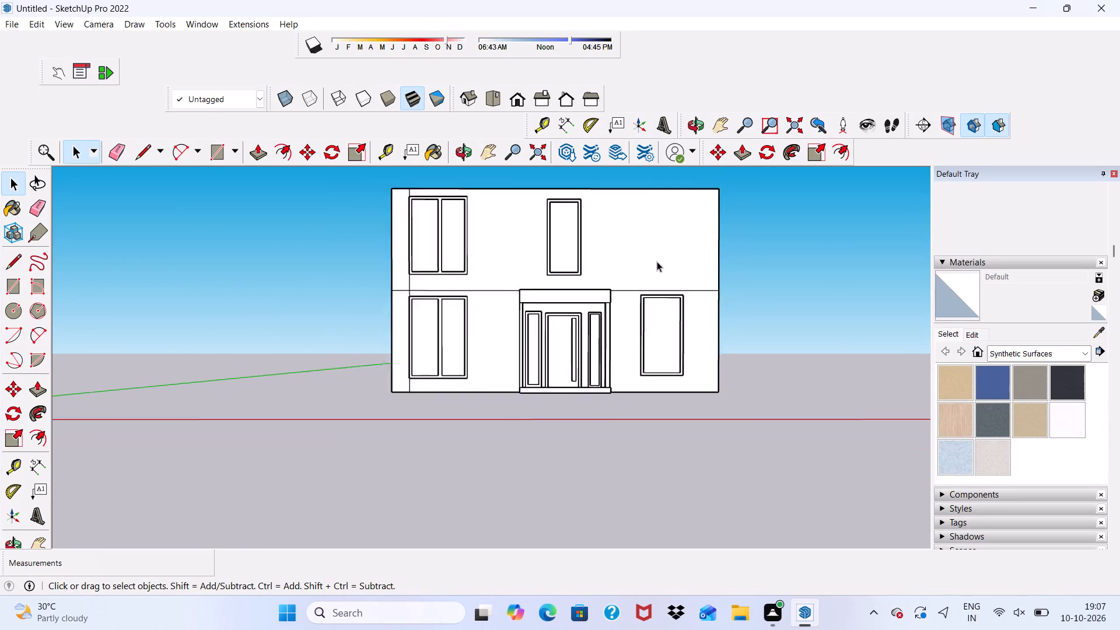
Undo the extrusion, frame offset and rectangle of the ground-storey window right of the entrance.
{"action": "scroll", "coordinate": [657, 261], "scroll_direction": "down", "scroll_amount": 3}
{"action": "middle_click_drag", "start_coordinate": [657, 274], "coordinate": [687, 391]}
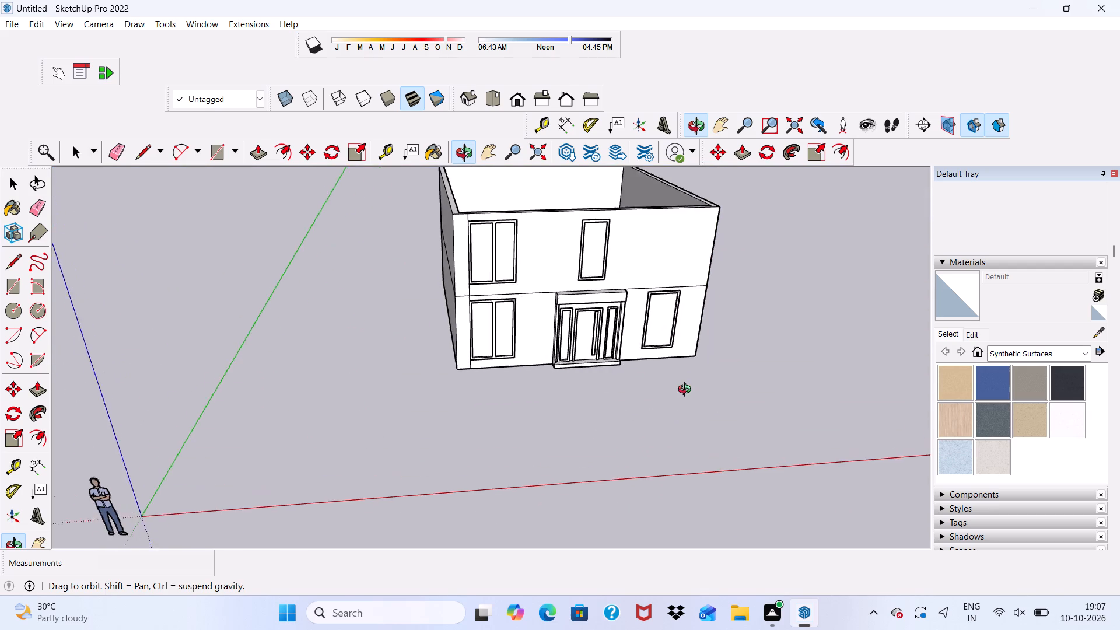
{"action": "middle_click_drag", "start_coordinate": [687, 391], "coordinate": [687, 393]}
{"action": "scroll", "coordinate": [659, 248], "scroll_direction": "up", "scroll_amount": 5}
{"action": "scroll", "coordinate": [659, 248], "scroll_direction": "down", "scroll_amount": 1}
{"action": "middle_click_drag", "start_coordinate": [682, 276], "coordinate": [630, 178]}
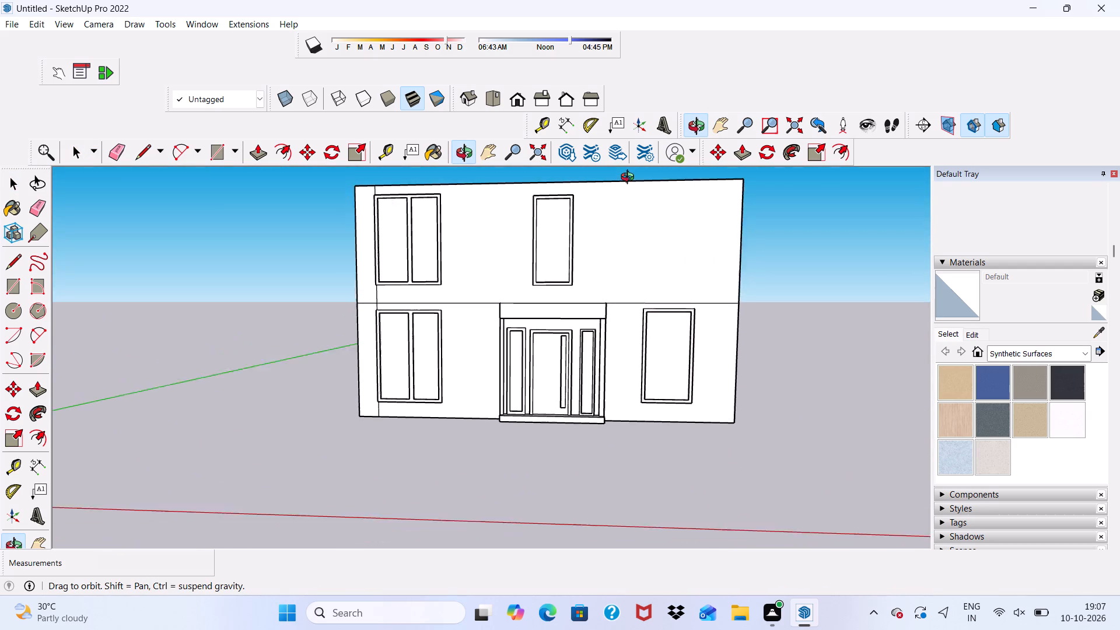
{"action": "middle_click_drag", "start_coordinate": [630, 178], "coordinate": [630, 176]}
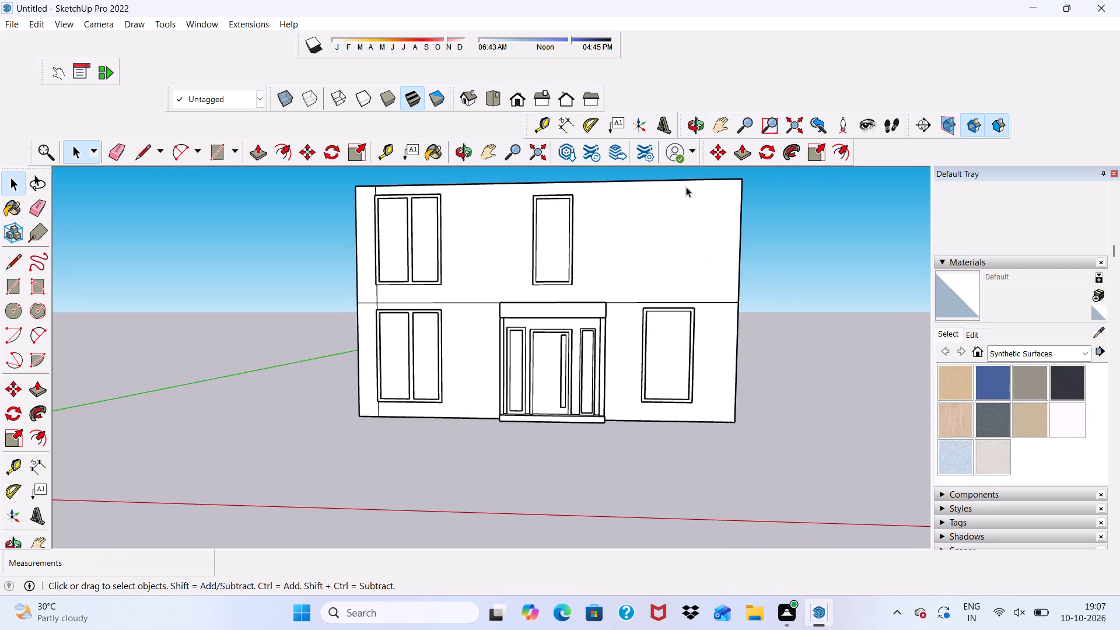
{"action": "key", "text": "ctrl+z"}
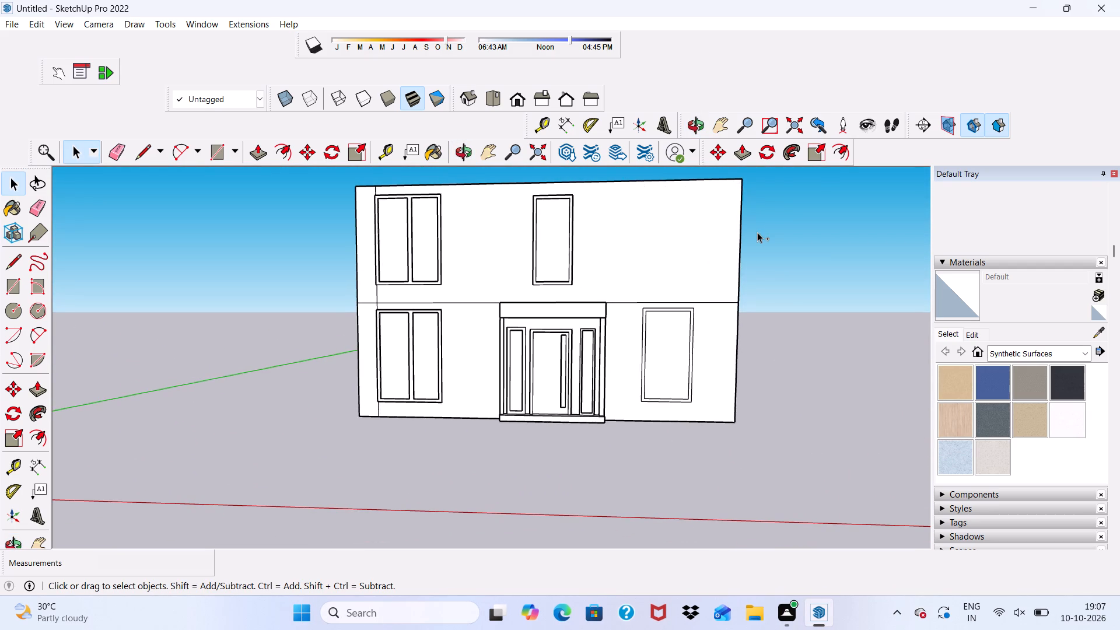
{"action": "key", "text": "ctrl+z"}
{"action": "key", "text": "ctrl+z"}
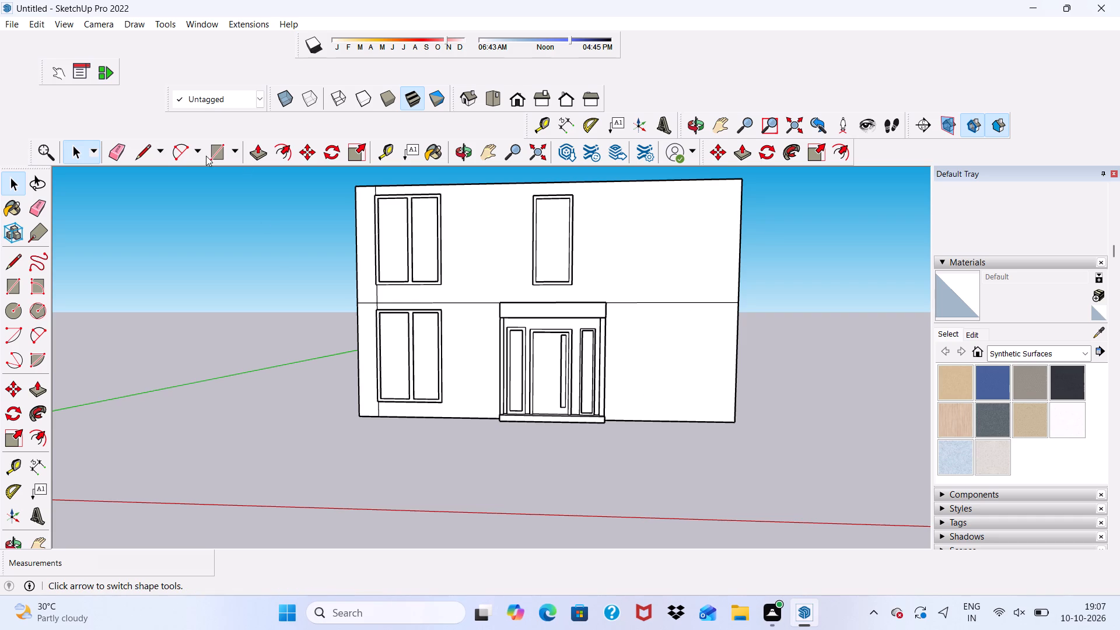
Draw a smaller window rectangle about 2' 4 9/16" wide by 5' 5/16" tall on the ground-storey wall, right of the entrance.
{"action": "left_click", "coordinate": [204, 151]}
{"action": "scroll", "coordinate": [669, 313], "scroll_direction": "up", "scroll_amount": 4}
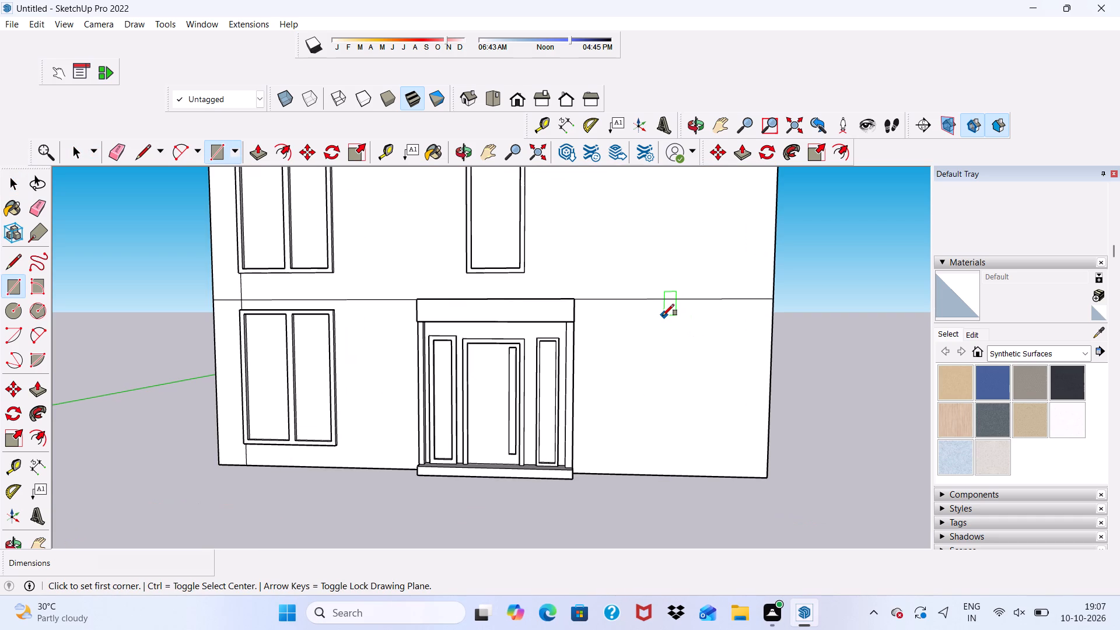
{"action": "left_click", "coordinate": [663, 316]}
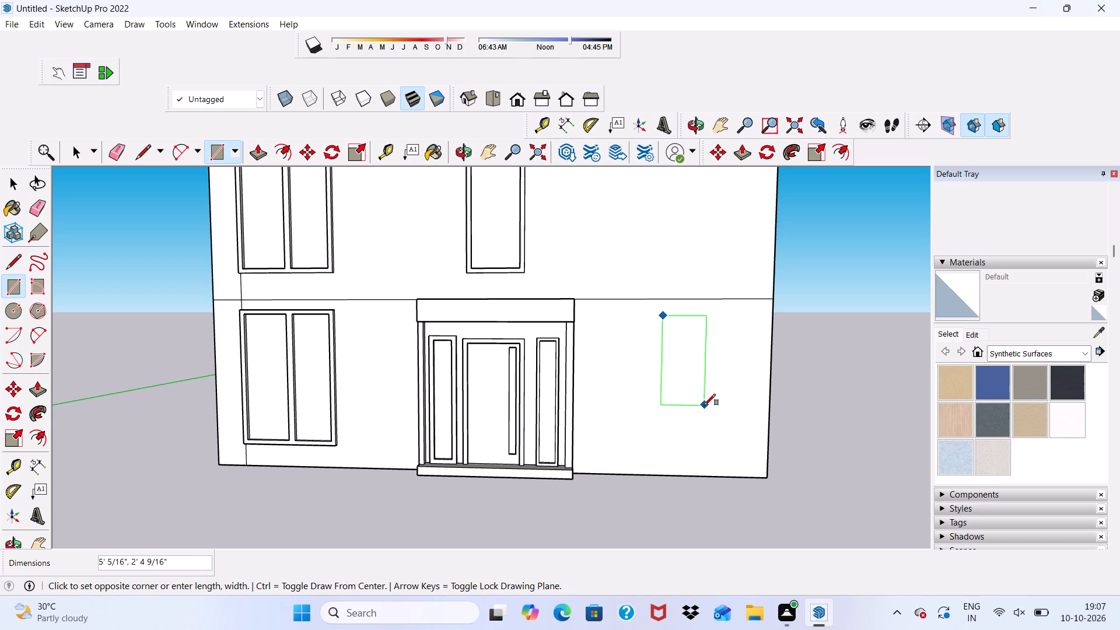
{"action": "left_click", "coordinate": [705, 405]}
{"action": "key", "text": "space"}
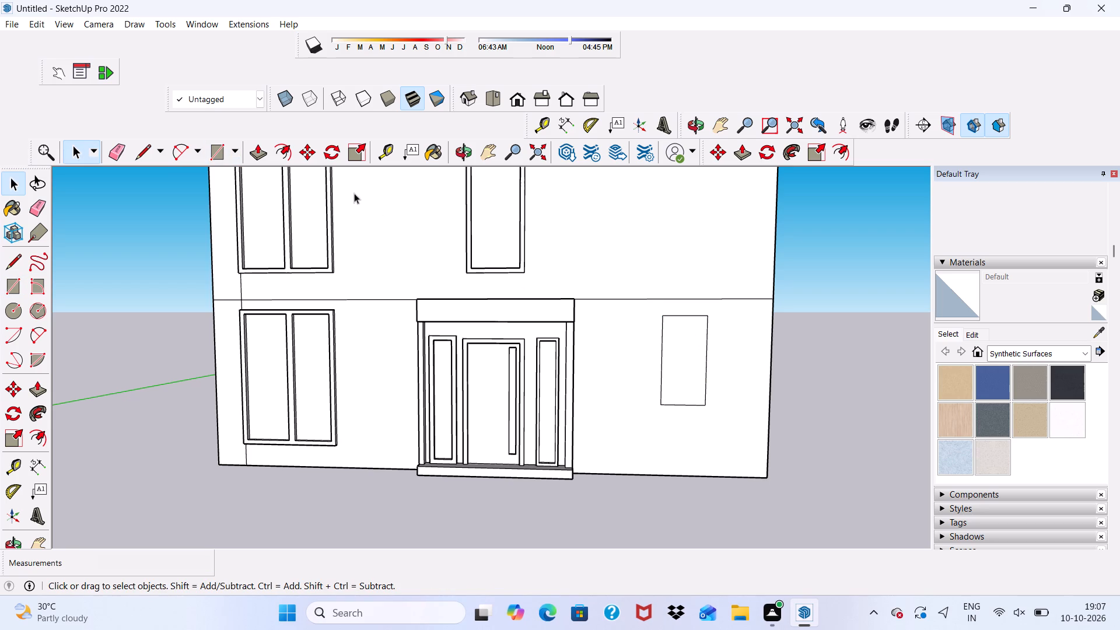
Copy the new window rectangle about 10' 1 1/4" straight up onto the upper-storey wall.
{"action": "double_click", "coordinate": [689, 352]}
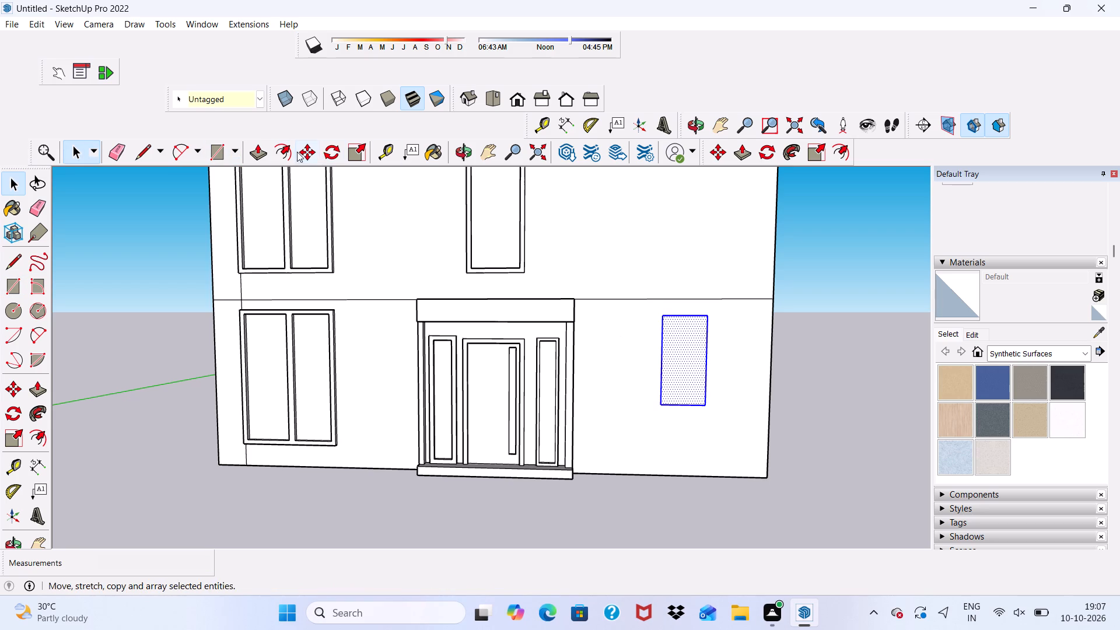
{"action": "left_click", "coordinate": [303, 150]}
{"action": "left_click_drag", "start_coordinate": [677, 367], "coordinate": [685, 348]}
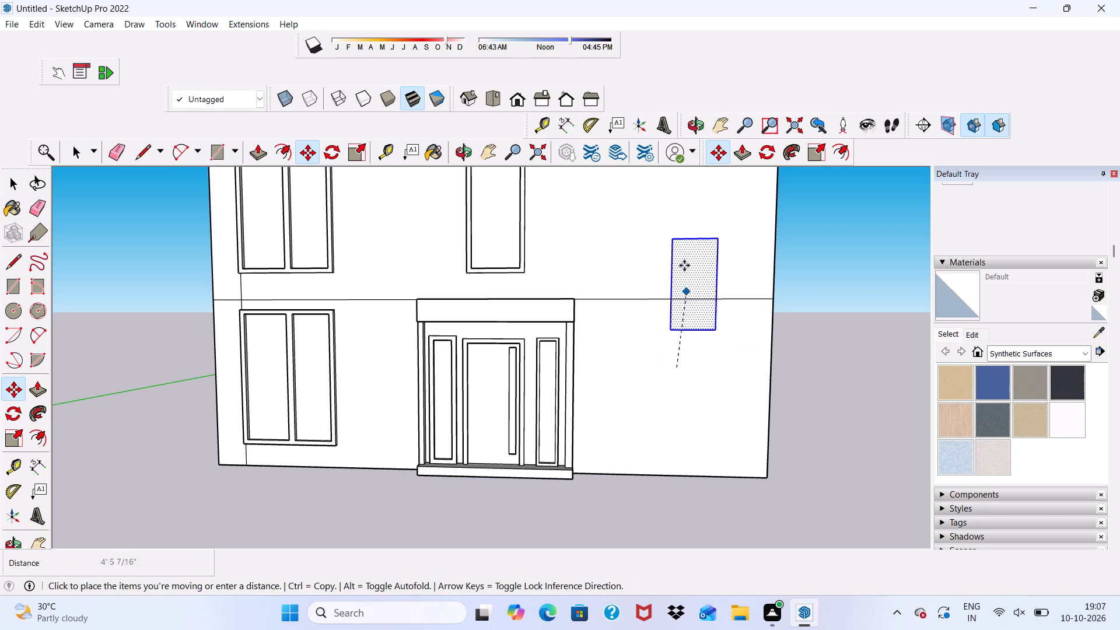
{"action": "scroll", "coordinate": [682, 246], "scroll_direction": "down", "scroll_amount": 9}
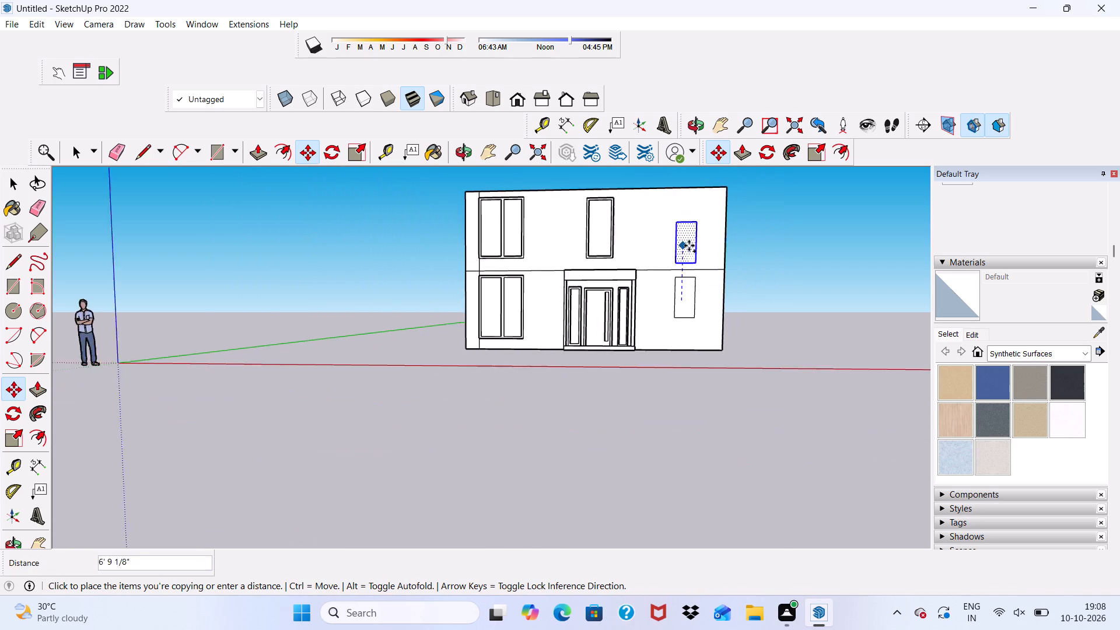
{"action": "scroll", "coordinate": [689, 246], "scroll_direction": "up", "scroll_amount": 1}
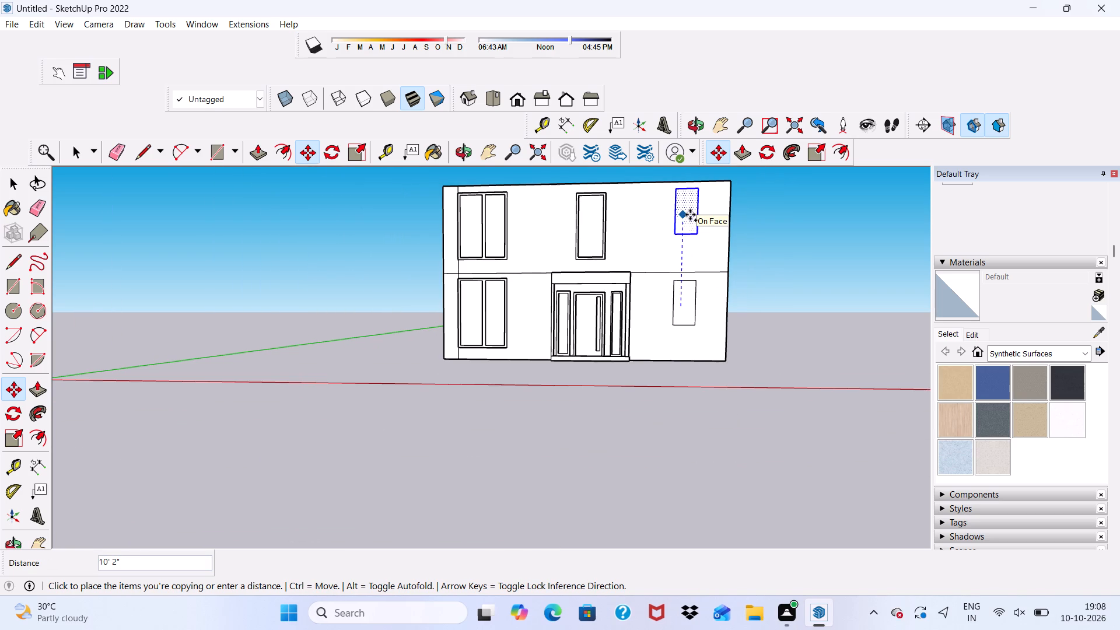
{"action": "left_click", "coordinate": [690, 215]}
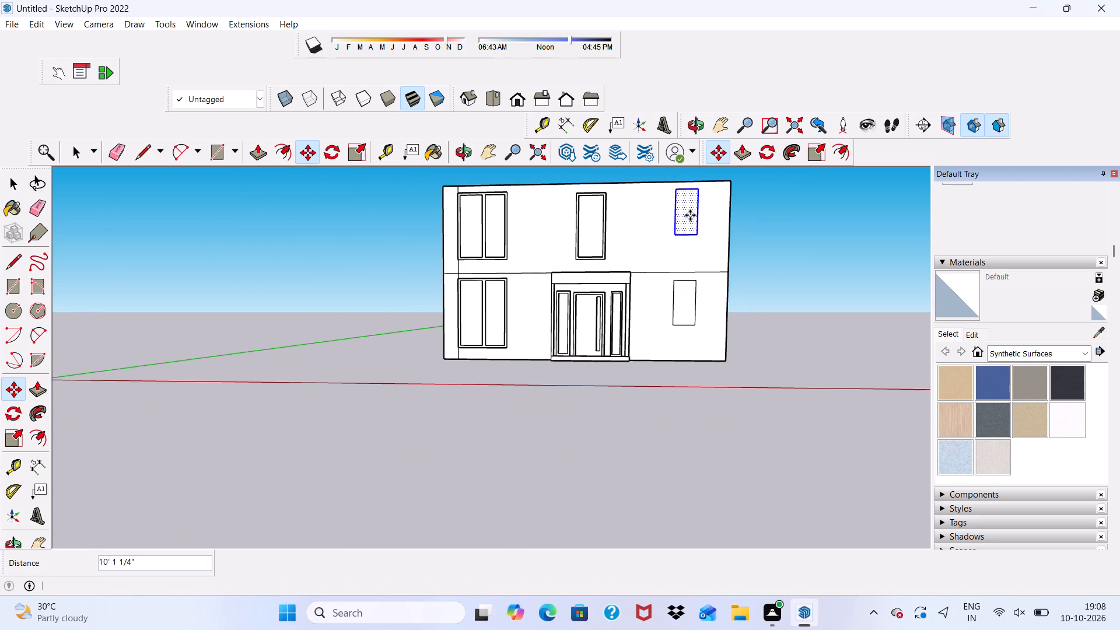
{"action": "key", "text": "space"}
{"action": "left_click", "coordinate": [779, 264]}
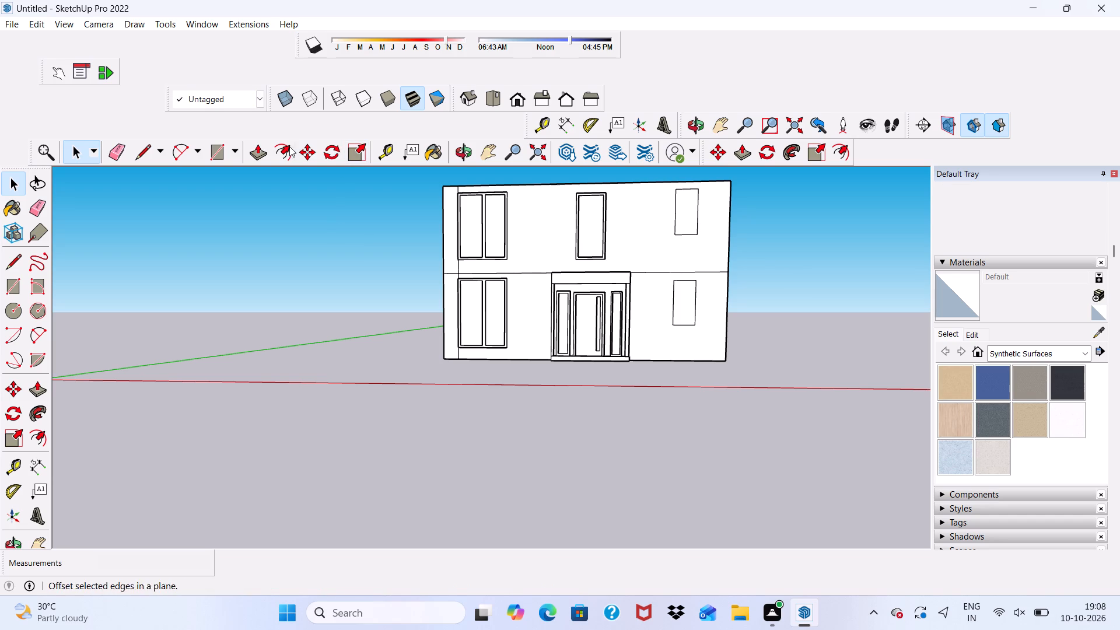
Offset the outline of the copied upper-storey window rectangle inward by 3" to form its frame.
{"action": "left_click", "coordinate": [290, 158]}
{"action": "scroll", "coordinate": [698, 228], "scroll_direction": "up", "scroll_amount": 1}
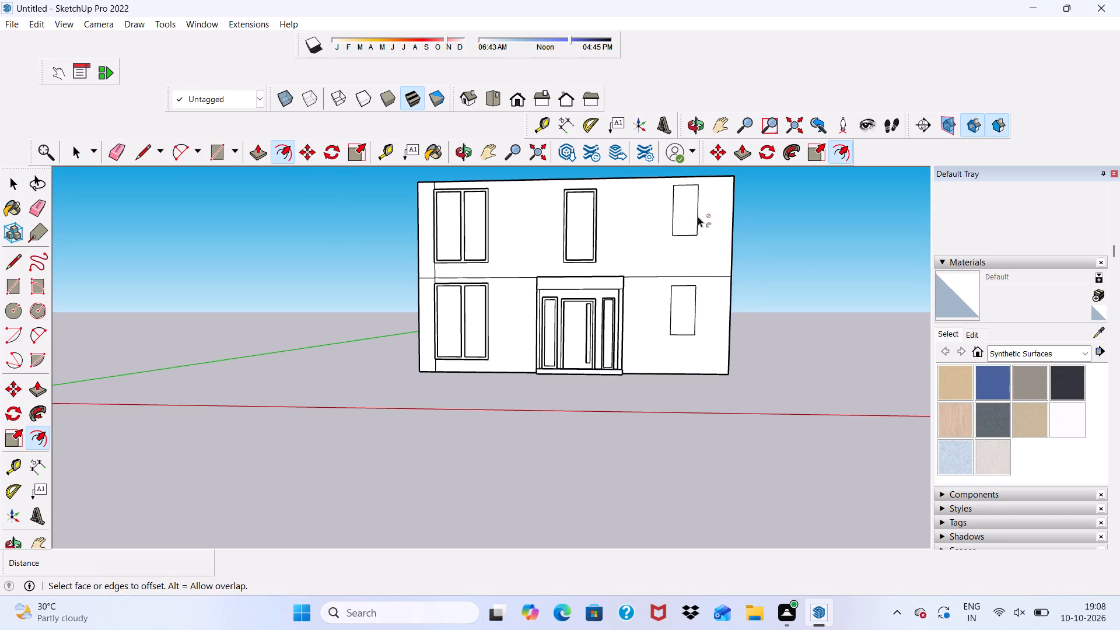
{"action": "left_click", "coordinate": [691, 212]}
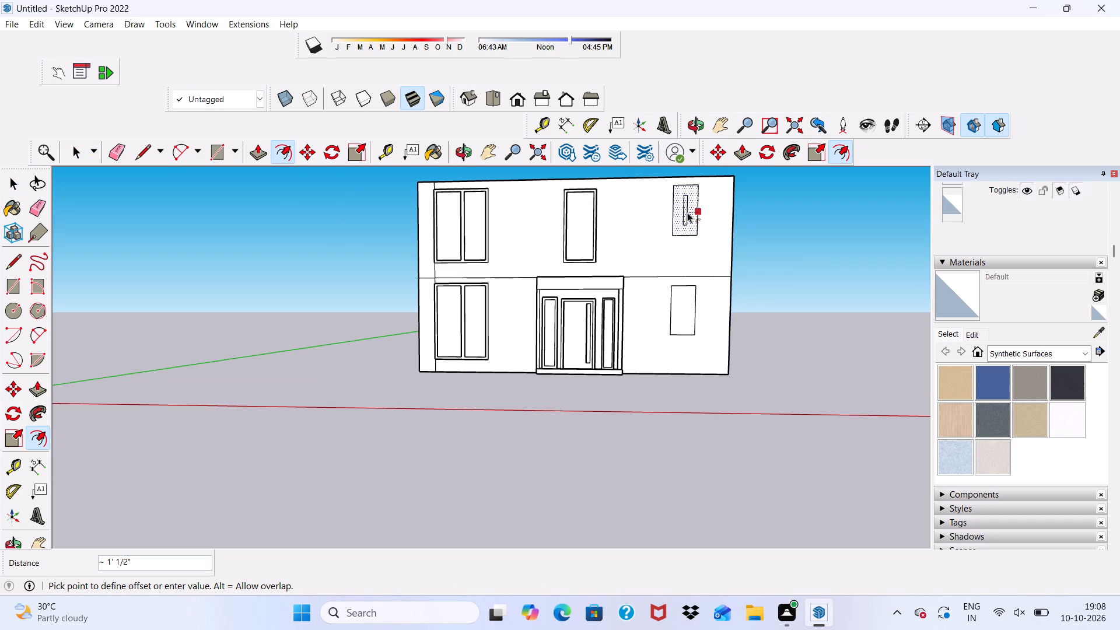
{"action": "key", "text": "3"}
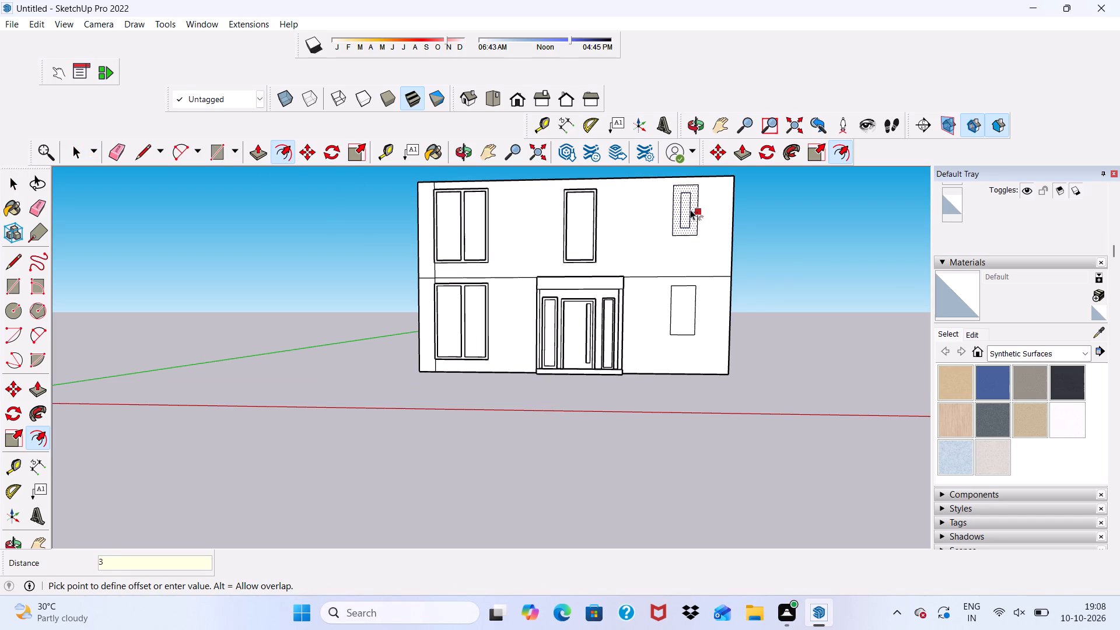
{"action": "key", "text": "shift+quotedbl"}
{"action": "key", "text": "Return"}
{"action": "key", "text": "space"}
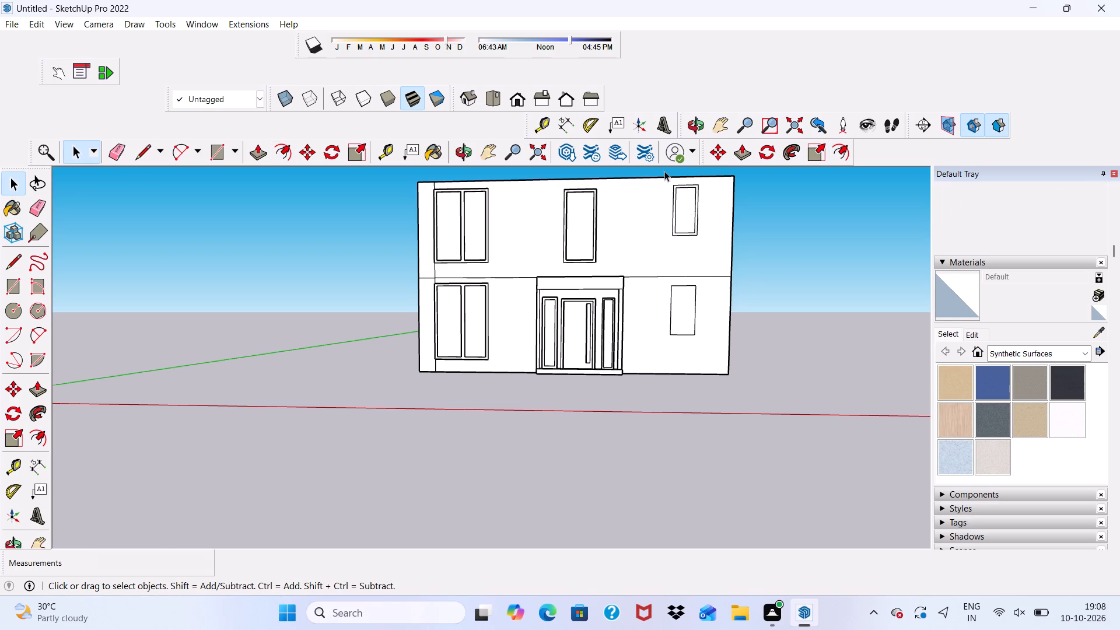
Offset the outline of the ground-storey window rectangle right of the entrance inward by 3" to form its frame.
{"action": "scroll", "coordinate": [659, 196], "scroll_direction": "down", "scroll_amount": 5}
{"action": "scroll", "coordinate": [689, 264], "scroll_direction": "up", "scroll_amount": 11}
{"action": "left_click", "coordinate": [668, 262]}
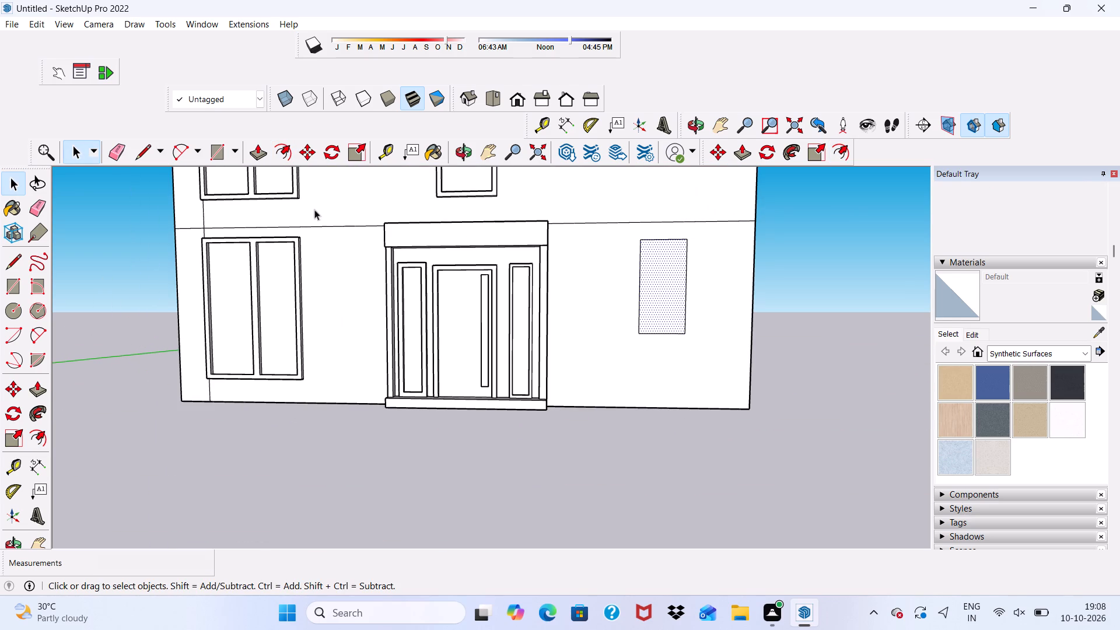
{"action": "left_click", "coordinate": [281, 150]}
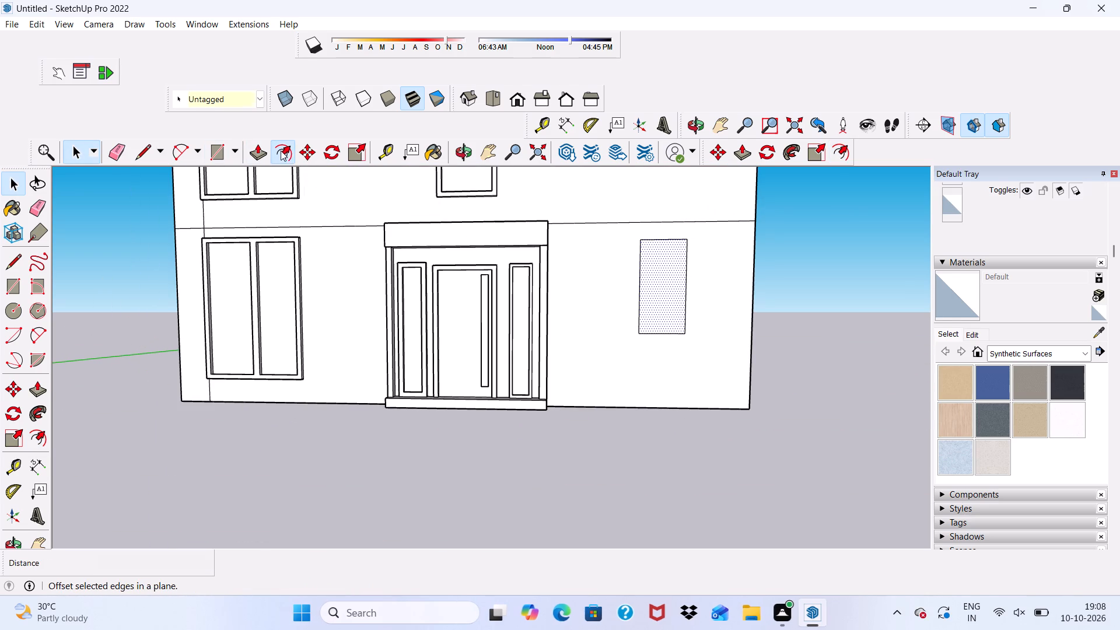
{"action": "left_click", "coordinate": [636, 279]}
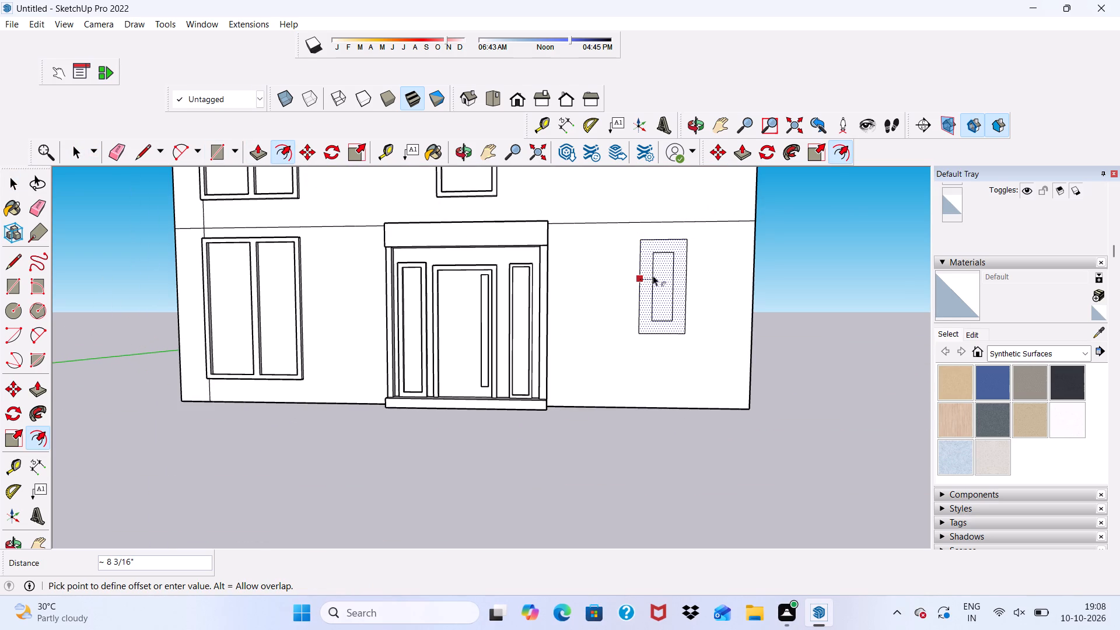
{"action": "key", "text": "3"}
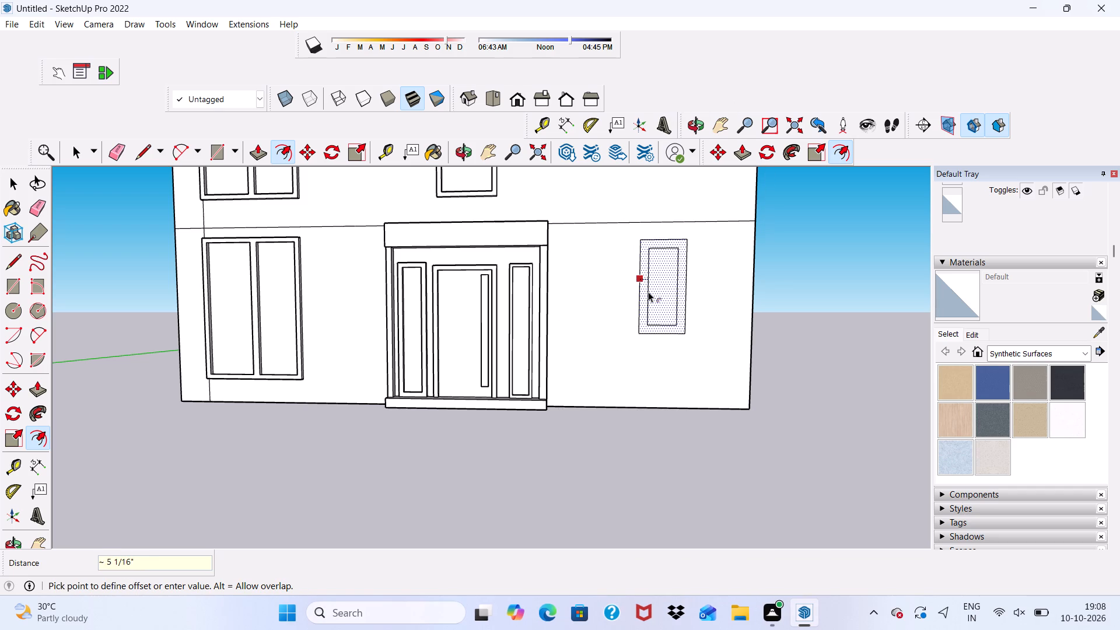
{"action": "key", "text": "3"}
{"action": "key", "text": "shift+quotedbl"}
{"action": "key", "text": "Return"}
{"action": "key", "text": "space"}
{"action": "scroll", "coordinate": [648, 292], "scroll_direction": "up", "scroll_amount": 1}
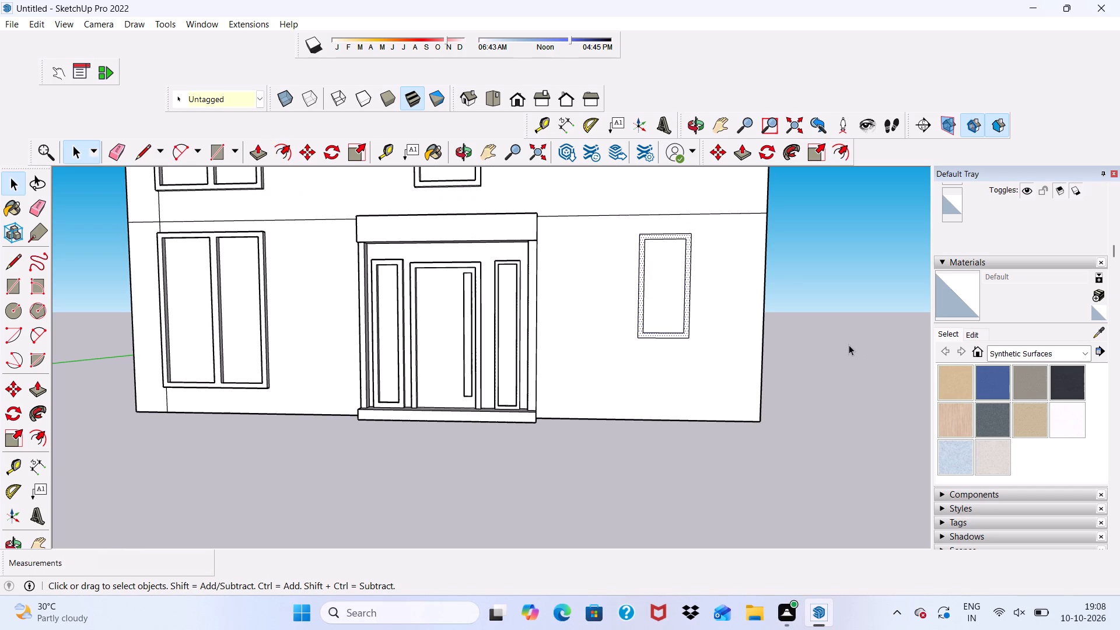
{"action": "left_click", "coordinate": [849, 345]}
Extrude the frame of the ground-storey window right of the entrance 3" out from the wall.
{"action": "scroll", "coordinate": [685, 251], "scroll_direction": "up", "scroll_amount": 18}
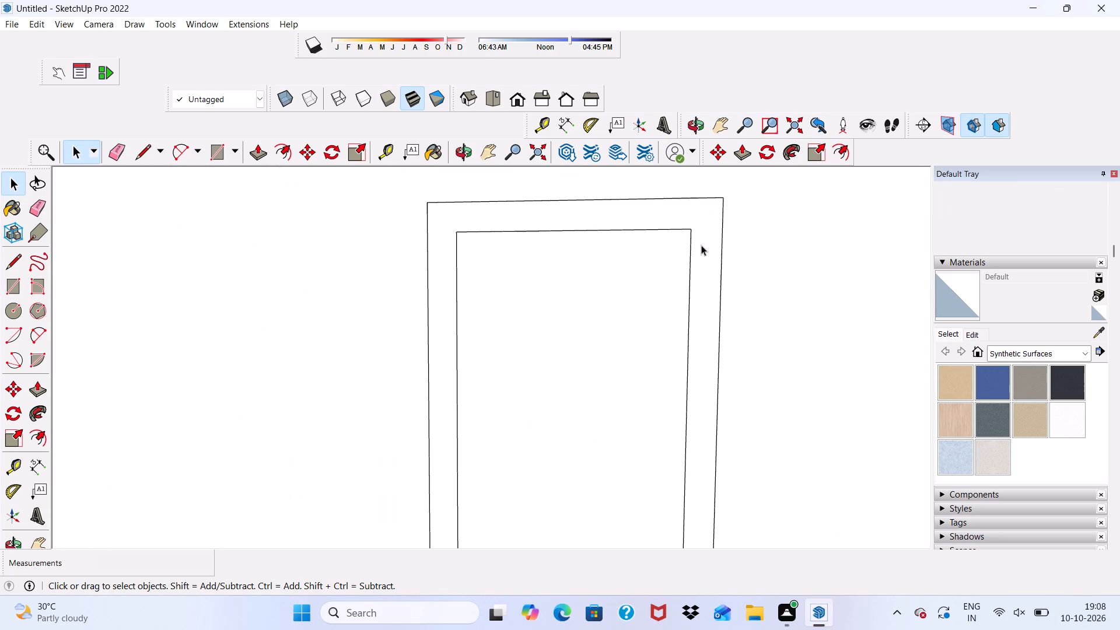
{"action": "left_click", "coordinate": [701, 245]}
{"action": "left_click", "coordinate": [257, 152]}
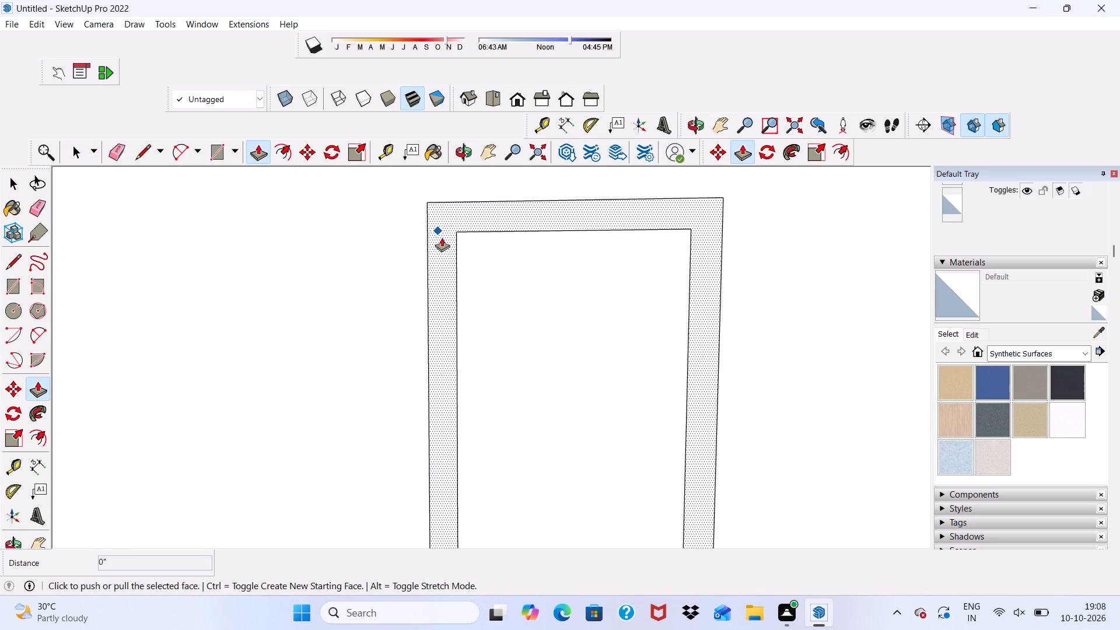
{"action": "left_click", "coordinate": [443, 248]}
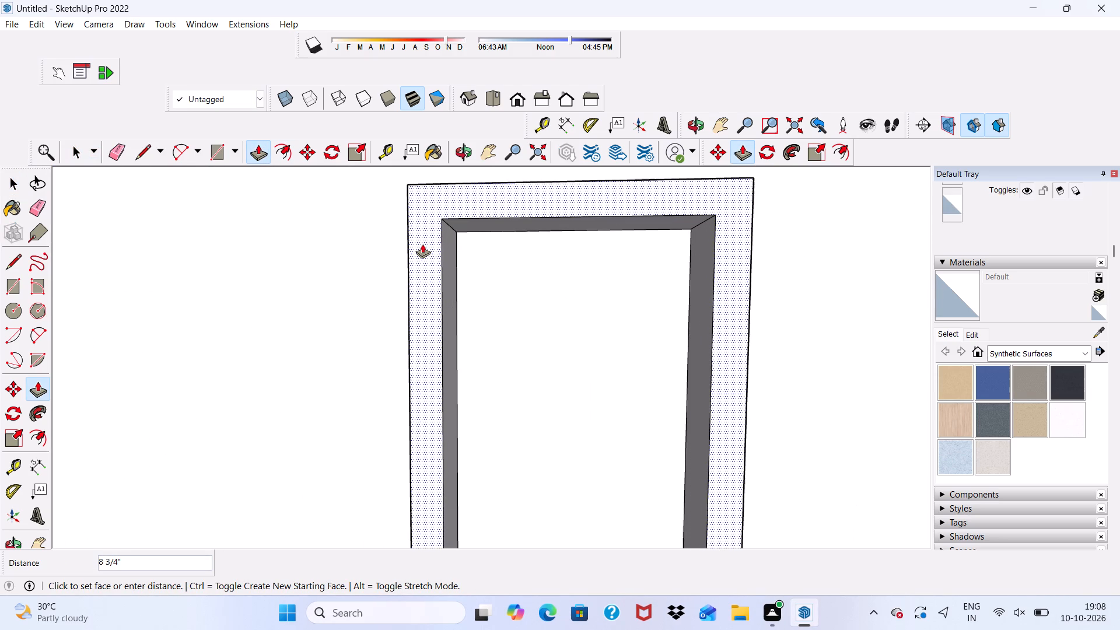
{"action": "key", "text": "3"}
{"action": "key", "text": "shift+quotedbl"}
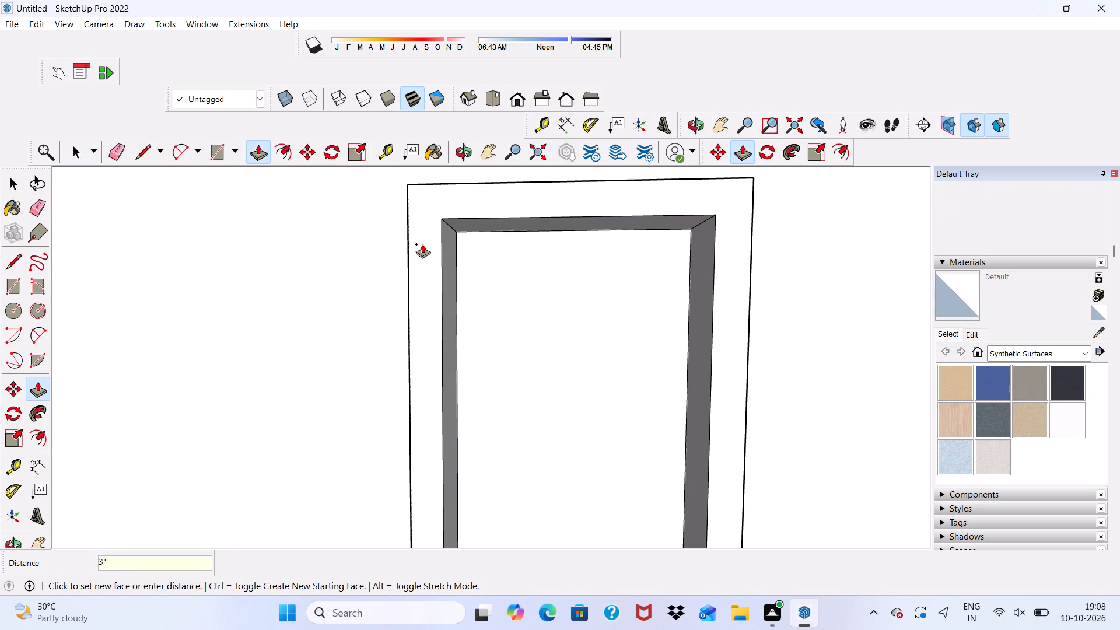
{"action": "key", "text": "Return"}
Extrude the frame of the upper-storey window directly above 3" out, matching the depth of the ground-storey window frame.
{"action": "scroll", "coordinate": [422, 244], "scroll_direction": "down", "scroll_amount": 17}
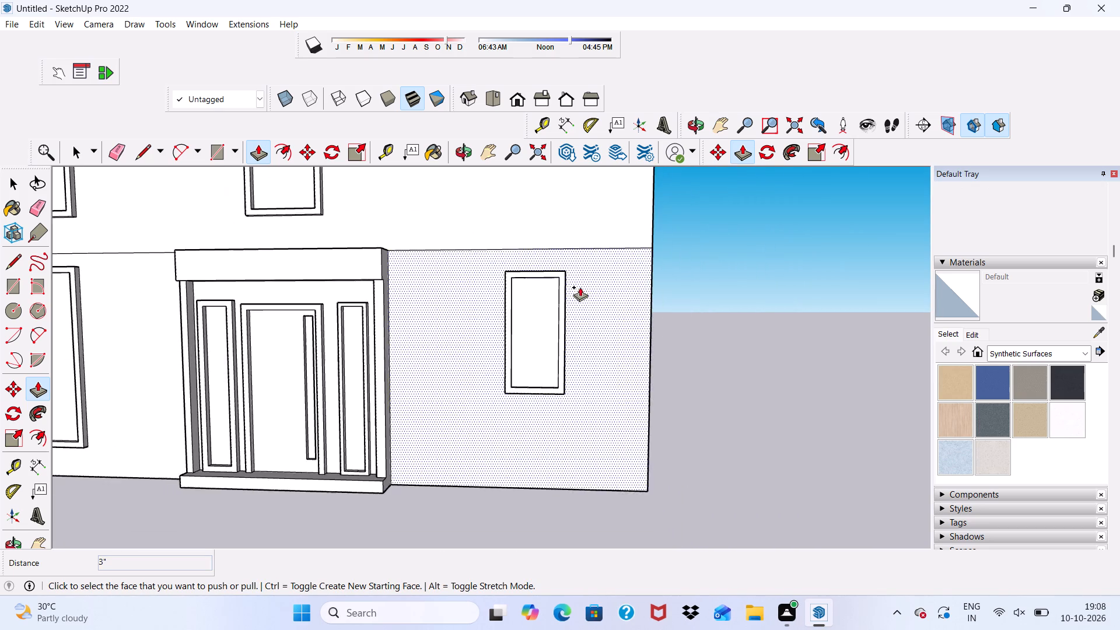
{"action": "scroll", "coordinate": [580, 287], "scroll_direction": "down", "scroll_amount": 9}
{"action": "scroll", "coordinate": [567, 195], "scroll_direction": "up", "scroll_amount": 16}
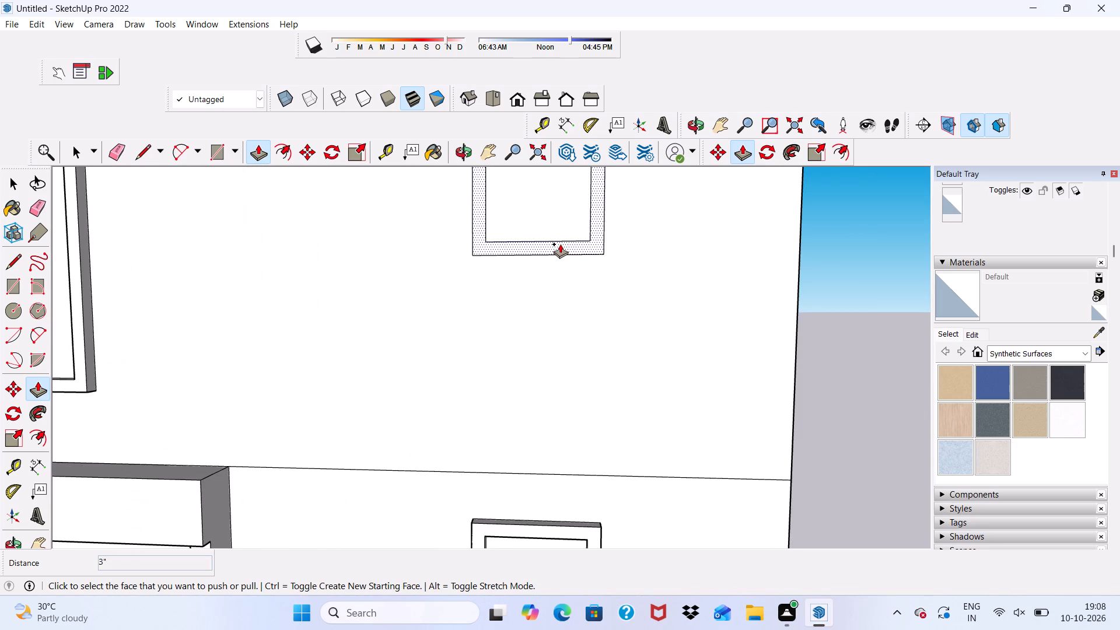
{"action": "left_click", "coordinate": [560, 244]}
{"action": "scroll", "coordinate": [462, 424], "scroll_direction": "down", "scroll_amount": 1}
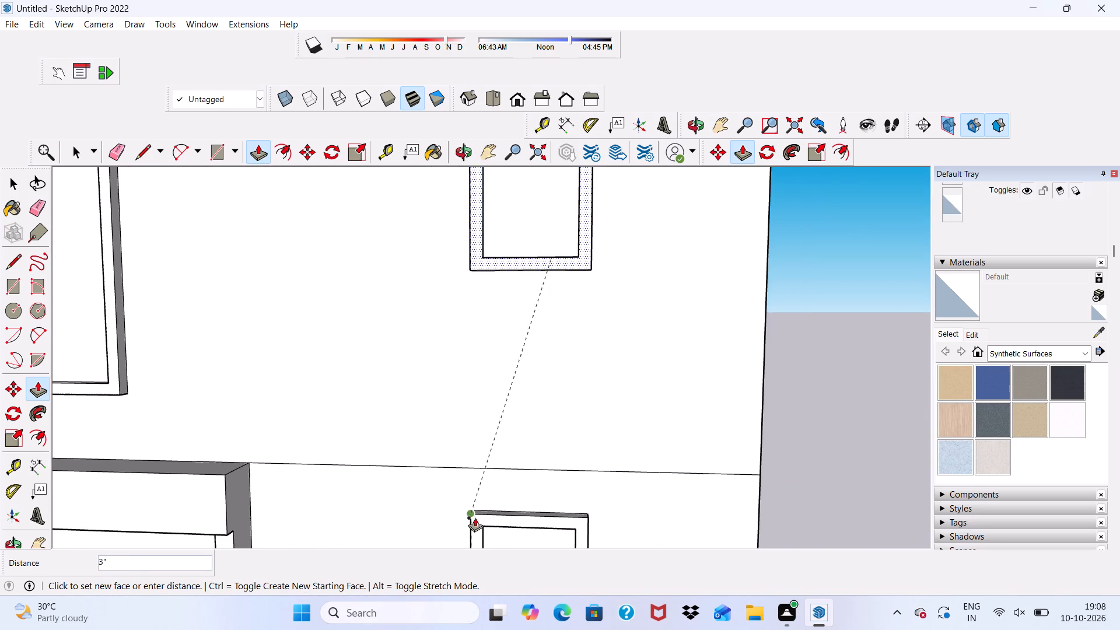
{"action": "left_click_drag", "start_coordinate": [477, 523], "coordinate": [481, 531]}
{"action": "scroll", "coordinate": [492, 372], "scroll_direction": "down", "scroll_amount": 9}
{"action": "left_click", "coordinate": [716, 348]}
{"action": "key", "text": "space"}
Examine the whole front facade and the alignment of its windows on both storeys.
{"action": "scroll", "coordinate": [714, 345], "scroll_direction": "down", "scroll_amount": 2}
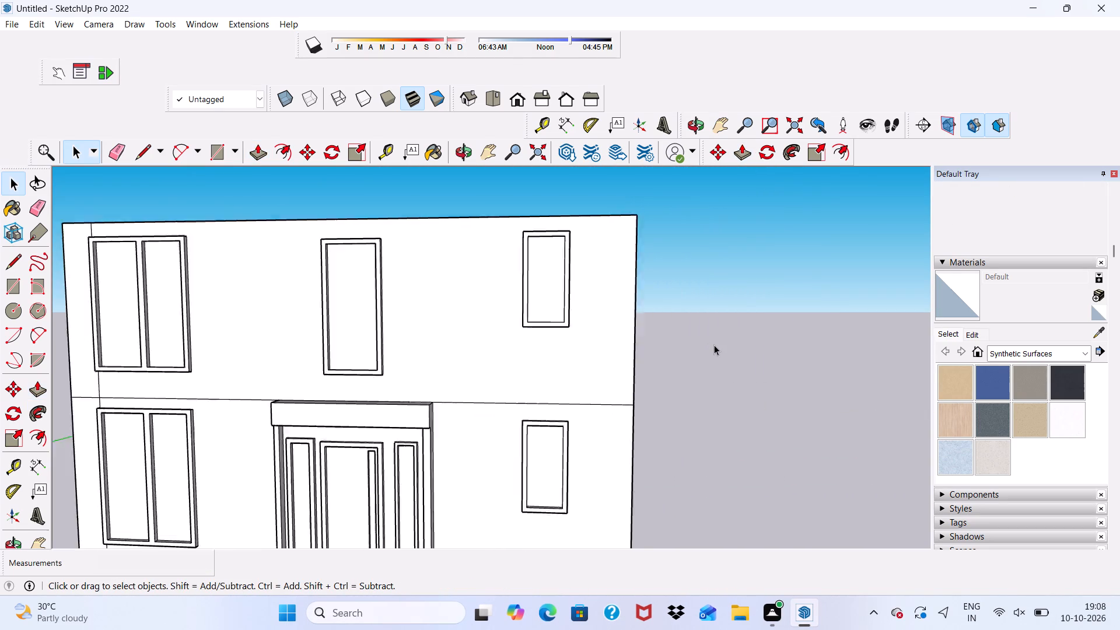
{"action": "scroll", "coordinate": [714, 345], "scroll_direction": "down", "scroll_amount": 4}
{"action": "scroll", "coordinate": [523, 332], "scroll_direction": "down", "scroll_amount": 1}
{"action": "middle_click_drag", "start_coordinate": [523, 332], "coordinate": [531, 360]}
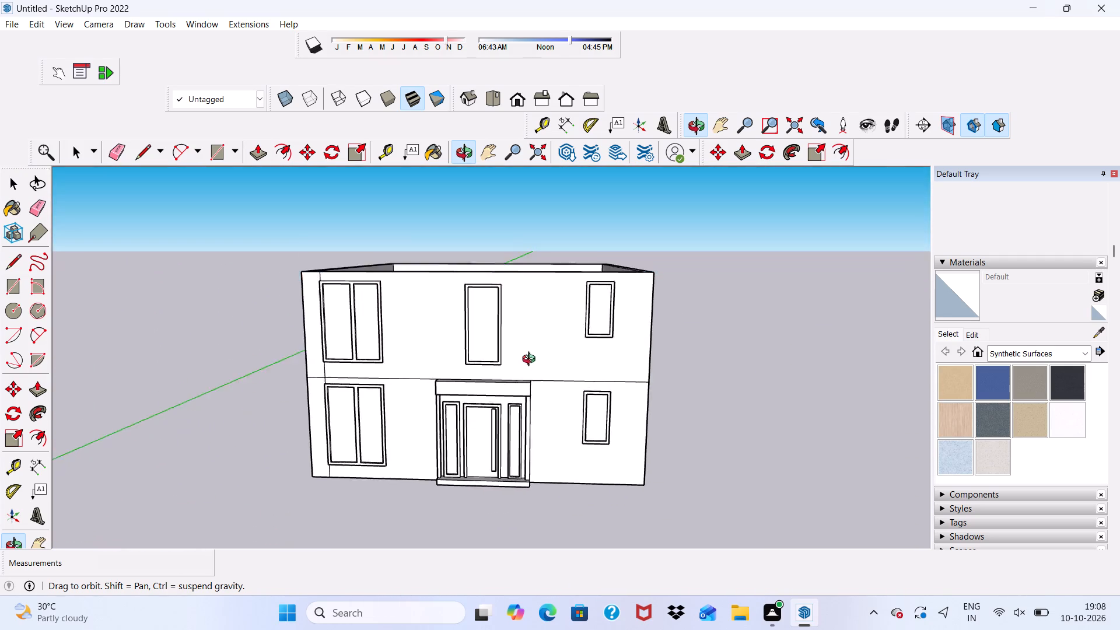
{"action": "middle_click_drag", "start_coordinate": [531, 360], "coordinate": [684, 386]}
{"action": "scroll", "coordinate": [507, 303], "scroll_direction": "up", "scroll_amount": 5}
{"action": "scroll", "coordinate": [500, 300], "scroll_direction": "down", "scroll_amount": 4}
{"action": "middle_click_drag", "start_coordinate": [533, 328], "coordinate": [374, 252]}
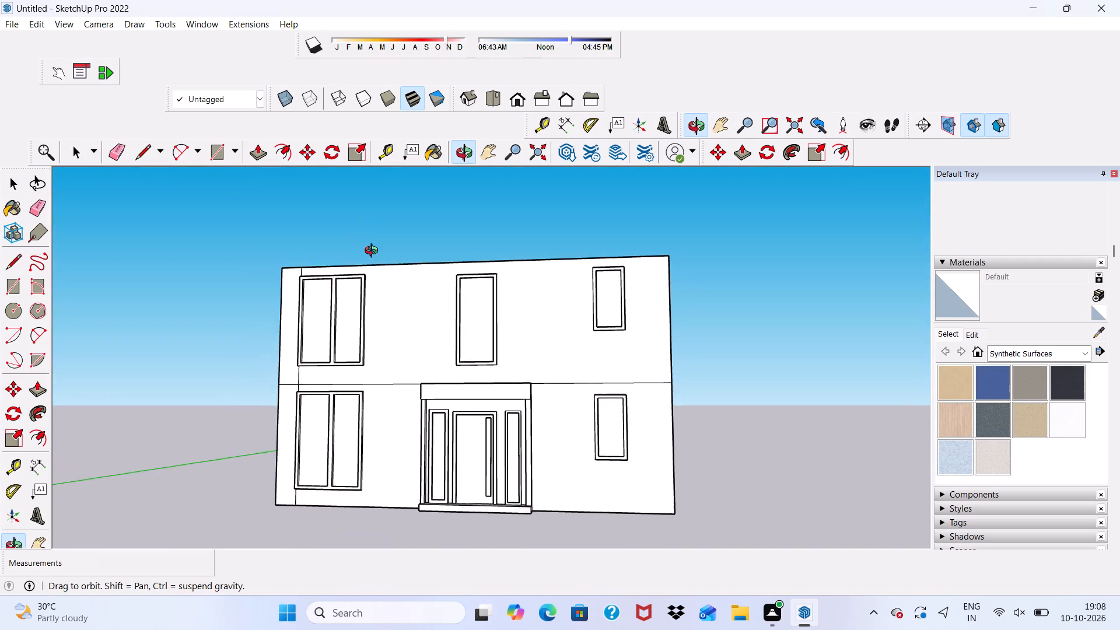
{"action": "middle_click_drag", "start_coordinate": [374, 252], "coordinate": [409, 262]}
{"action": "scroll", "coordinate": [303, 383], "scroll_direction": "up", "scroll_amount": 7}
{"action": "scroll", "coordinate": [298, 351], "scroll_direction": "down", "scroll_amount": 3}
{"action": "scroll", "coordinate": [402, 334], "scroll_direction": "down", "scroll_amount": 6}
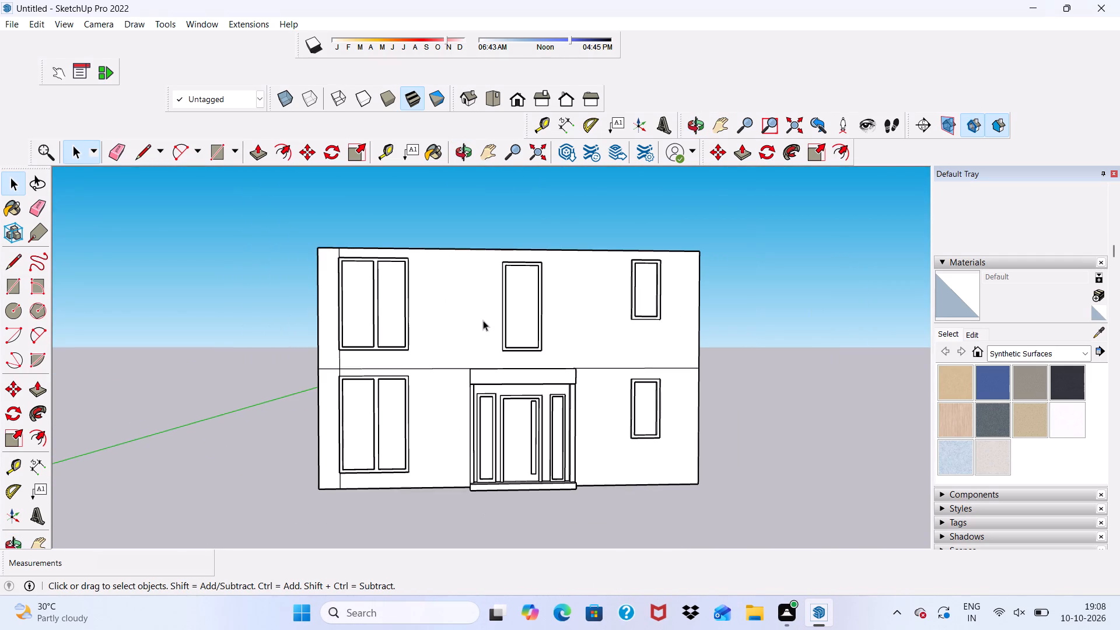
Draw a rectangle over the open top of the upper storey, between diagonally opposite outer wall corners, about 35' by 32' 2".
{"action": "middle_click_drag", "start_coordinate": [478, 314], "coordinate": [436, 383]}
{"action": "scroll", "coordinate": [436, 383], "scroll_direction": "up", "scroll_amount": 1}
{"action": "scroll", "coordinate": [434, 265], "scroll_direction": "down", "scroll_amount": 8}
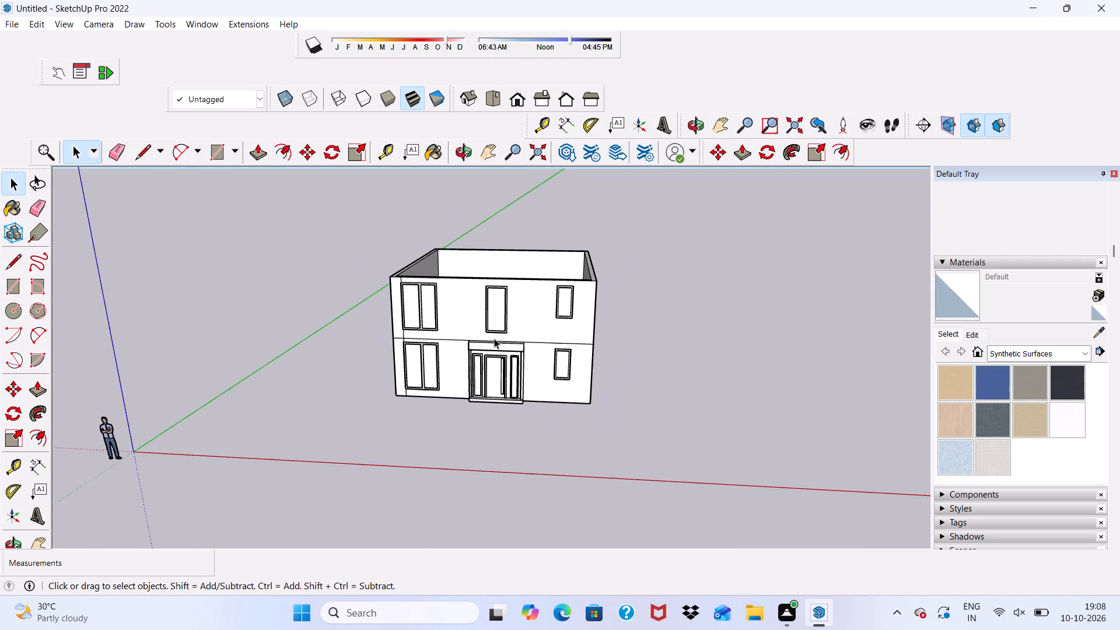
{"action": "scroll", "coordinate": [425, 232], "scroll_direction": "up", "scroll_amount": 10}
{"action": "scroll", "coordinate": [473, 302], "scroll_direction": "down", "scroll_amount": 1}
{"action": "middle_click_drag", "start_coordinate": [474, 316], "coordinate": [499, 393]}
{"action": "scroll", "coordinate": [366, 337], "scroll_direction": "down", "scroll_amount": 5}
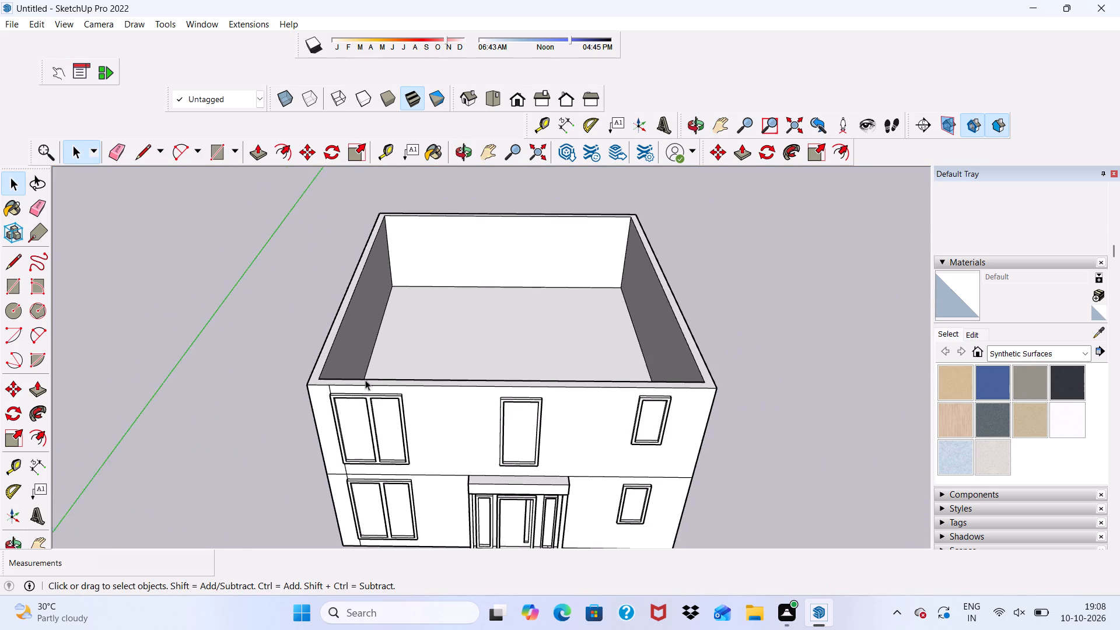
{"action": "scroll", "coordinate": [365, 380], "scroll_direction": "down", "scroll_amount": 4}
{"action": "scroll", "coordinate": [402, 367], "scroll_direction": "up", "scroll_amount": 1}
{"action": "left_click", "coordinate": [215, 156]}
{"action": "scroll", "coordinate": [372, 260], "scroll_direction": "up", "scroll_amount": 3}
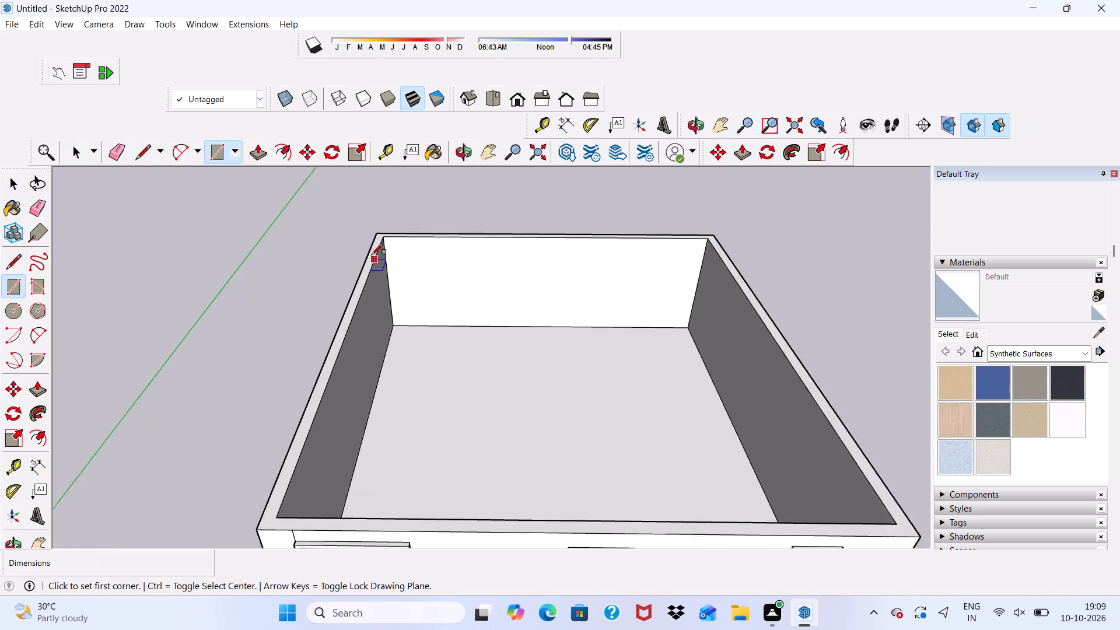
{"action": "scroll", "coordinate": [372, 255], "scroll_direction": "up", "scroll_amount": 11}
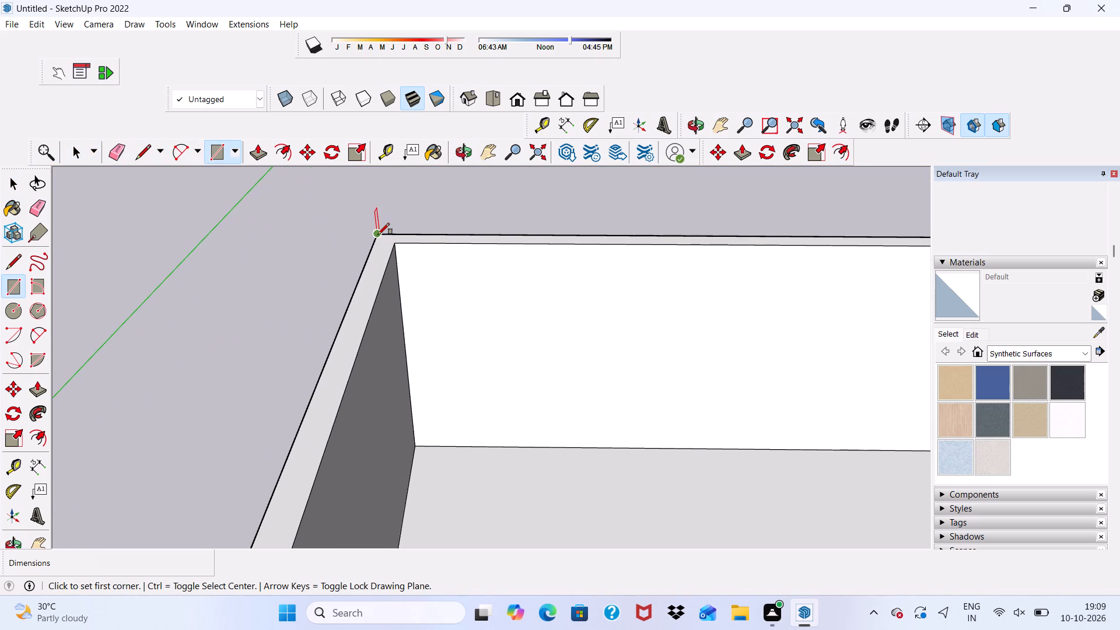
{"action": "left_click", "coordinate": [378, 235]}
{"action": "scroll", "coordinate": [408, 232], "scroll_direction": "down", "scroll_amount": 15}
{"action": "scroll", "coordinate": [622, 230], "scroll_direction": "down", "scroll_amount": 1}
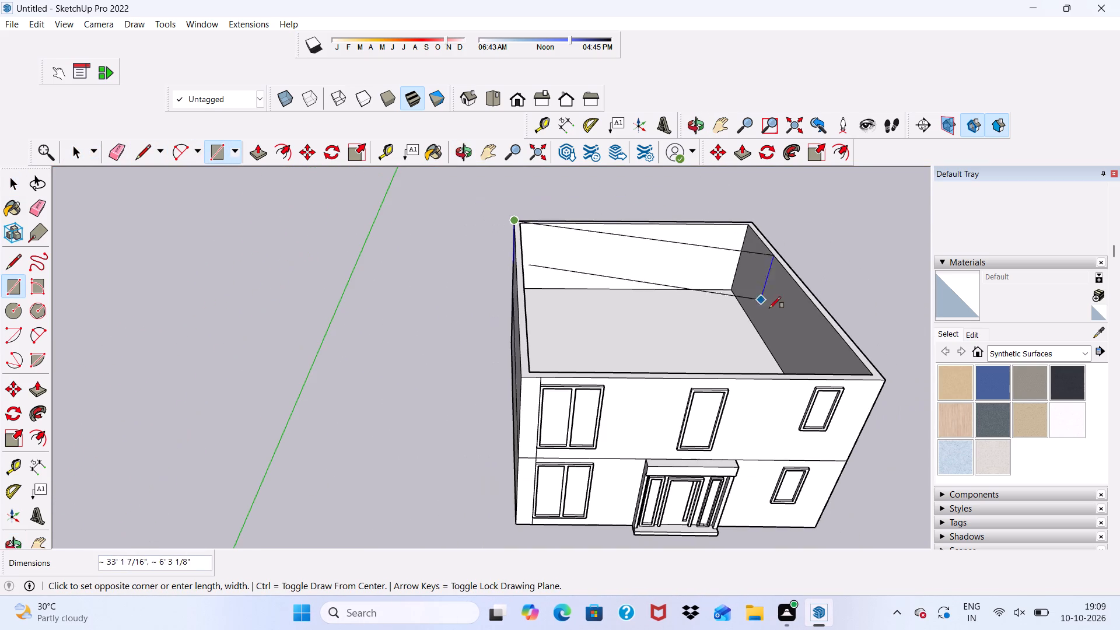
{"action": "left_click", "coordinate": [879, 379]}
Draw a narrow rectangle across the open top from the rear wall's outer edge to the front wall's to close the roof face.
{"action": "scroll", "coordinate": [641, 211], "scroll_direction": "up", "scroll_amount": 15}
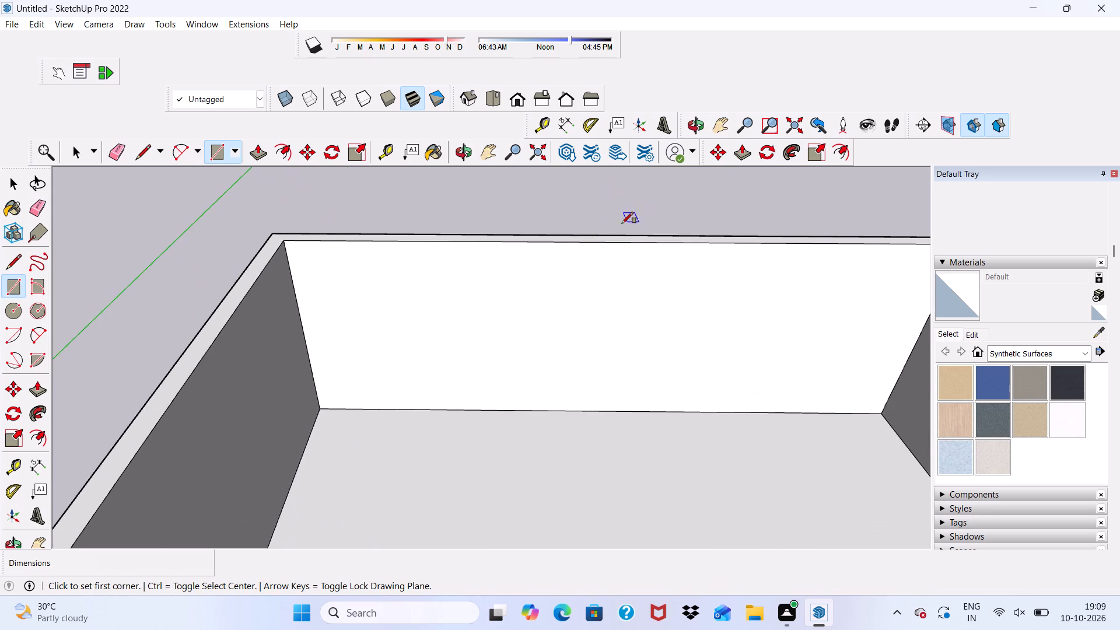
{"action": "left_click", "coordinate": [617, 233]}
{"action": "scroll", "coordinate": [630, 230], "scroll_direction": "down", "scroll_amount": 15}
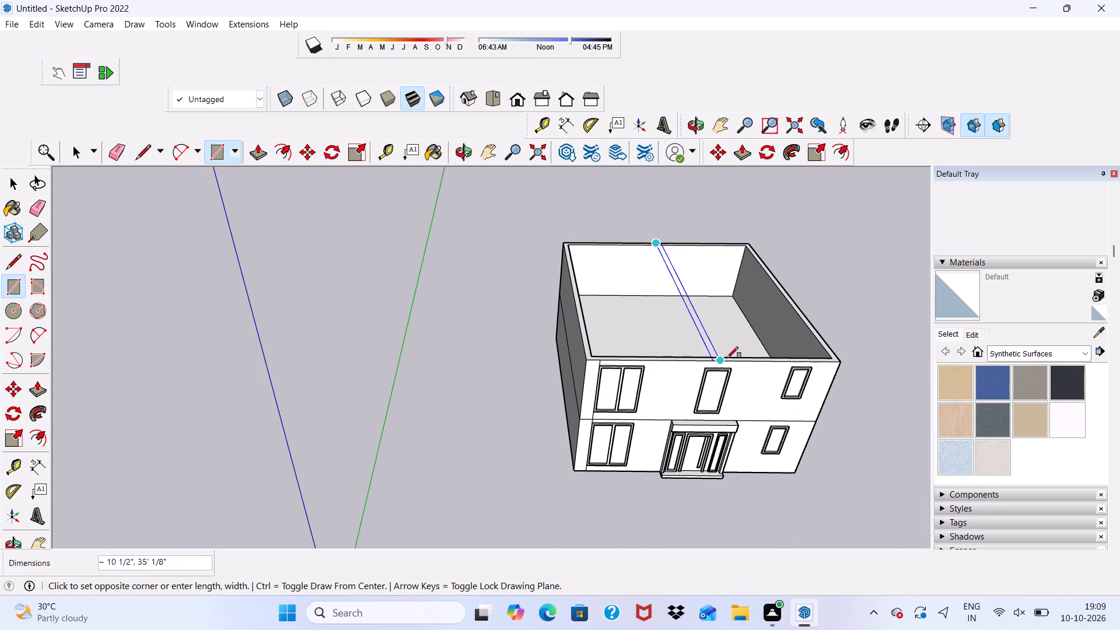
{"action": "left_click", "coordinate": [743, 358]}
{"action": "key", "text": "space"}
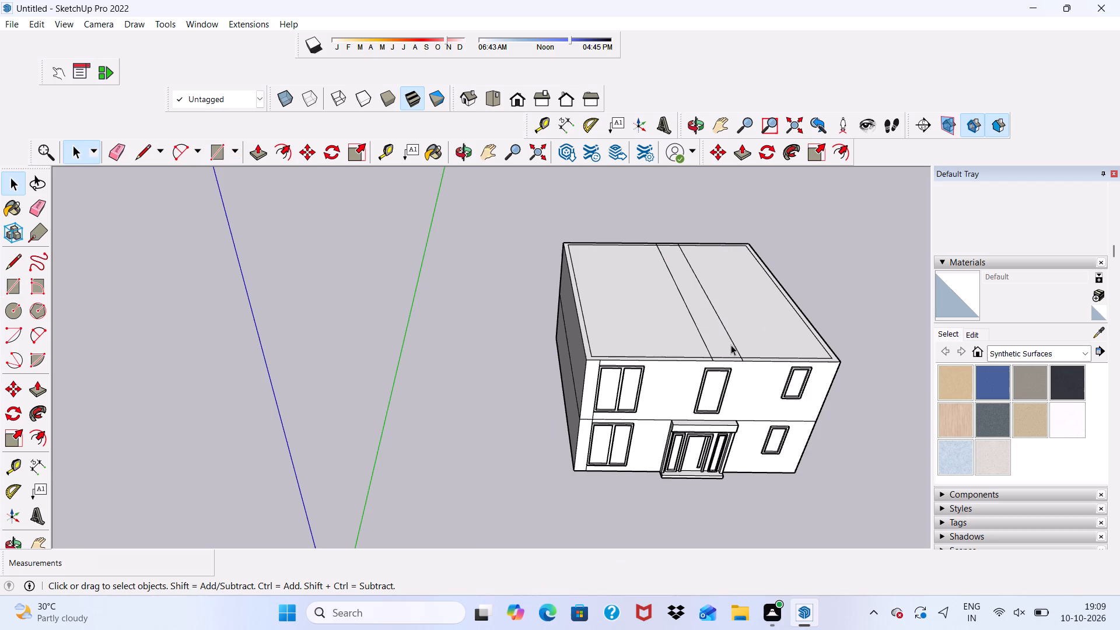
Erase the narrow rectangle's lines from the roof face and both wall tops, keeping the roof surface.
{"action": "scroll", "coordinate": [727, 354], "scroll_direction": "up", "scroll_amount": 6}
{"action": "scroll", "coordinate": [726, 356], "scroll_direction": "down", "scroll_amount": 1}
{"action": "scroll", "coordinate": [726, 356], "scroll_direction": "up", "scroll_amount": 6}
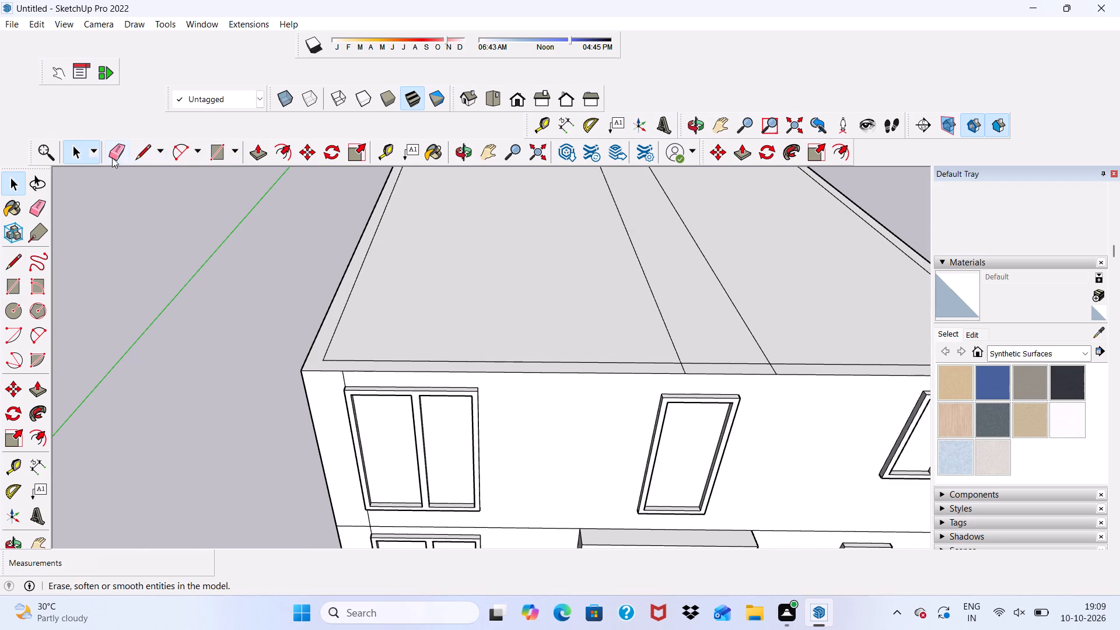
{"action": "left_click", "coordinate": [113, 152]}
{"action": "scroll", "coordinate": [684, 381], "scroll_direction": "up", "scroll_amount": 4}
{"action": "left_click", "coordinate": [683, 363]}
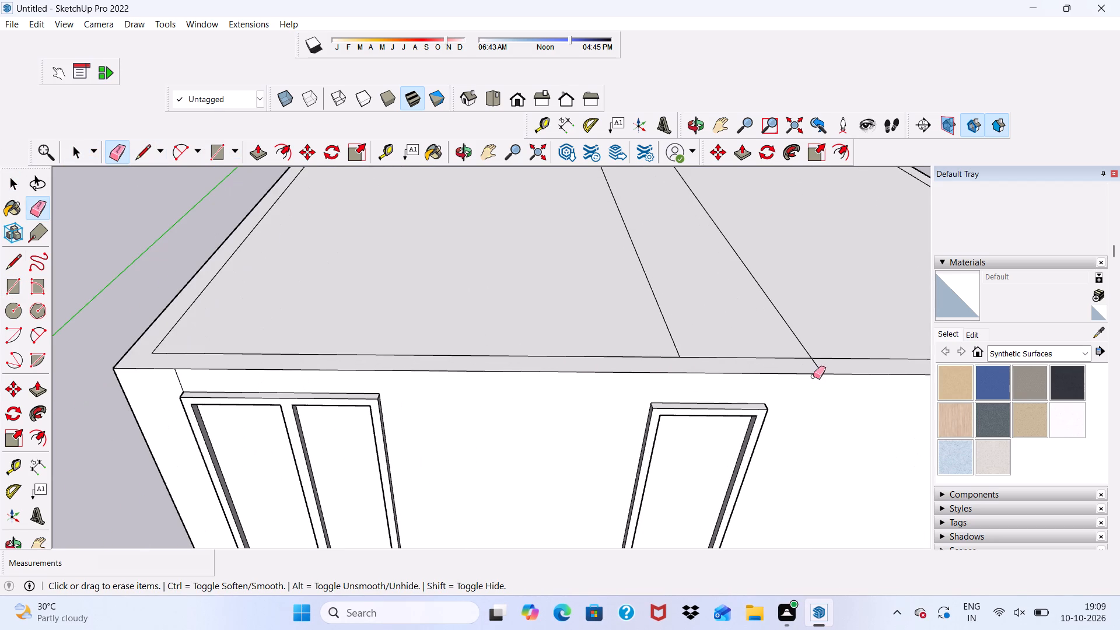
{"action": "left_click_drag", "start_coordinate": [816, 367], "coordinate": [822, 364]}
{"action": "left_click_drag", "start_coordinate": [800, 322], "coordinate": [765, 330]}
{"action": "left_click_drag", "start_coordinate": [688, 314], "coordinate": [685, 315]}
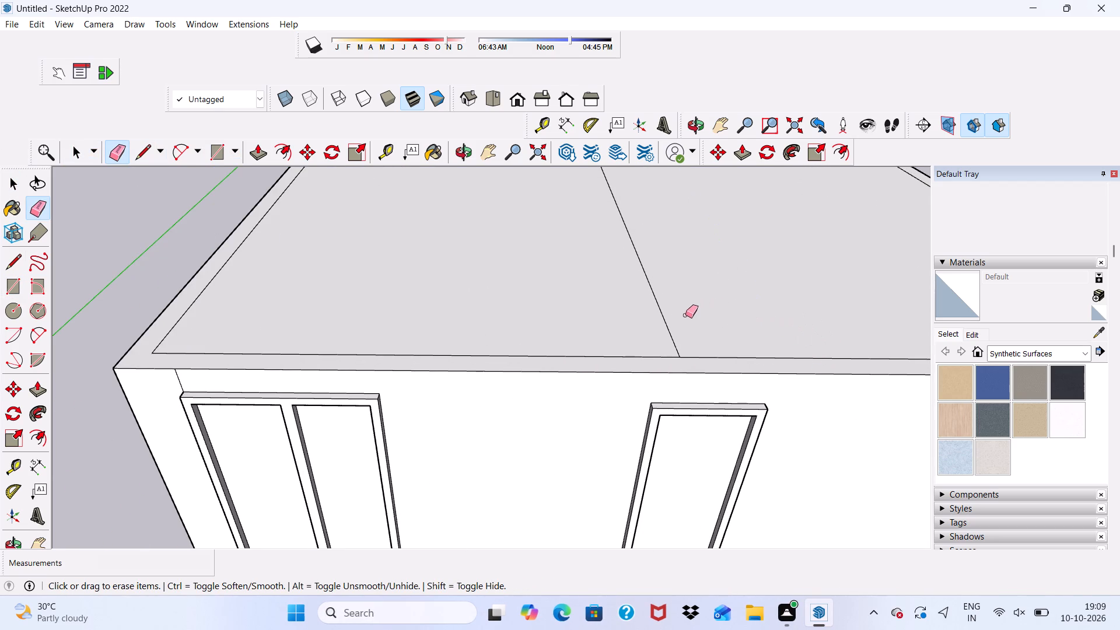
{"action": "left_click_drag", "start_coordinate": [685, 315], "coordinate": [663, 321]}
{"action": "scroll", "coordinate": [632, 331], "scroll_direction": "down", "scroll_amount": 15}
{"action": "scroll", "coordinate": [608, 258], "scroll_direction": "up", "scroll_amount": 7}
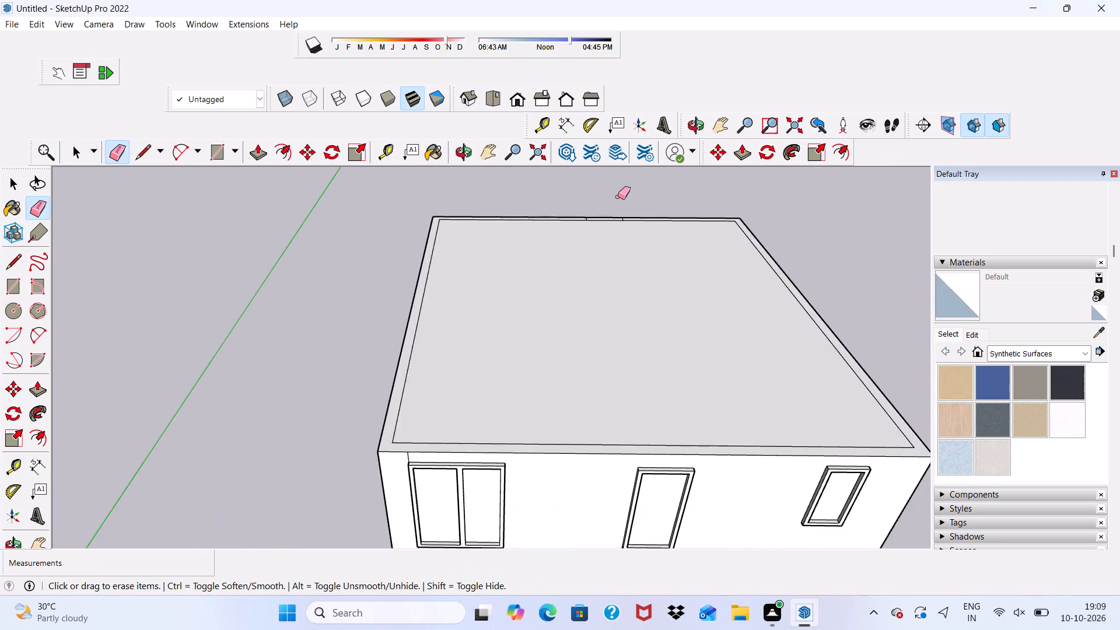
{"action": "scroll", "coordinate": [618, 197], "scroll_direction": "up", "scroll_amount": 19}
{"action": "left_click_drag", "start_coordinate": [635, 252], "coordinate": [640, 251]}
{"action": "left_click_drag", "start_coordinate": [394, 248], "coordinate": [402, 245]}
{"action": "key", "text": "space"}
Extrude the wall-top border around the roof face up 10' to raise the third-storey walls.
{"action": "scroll", "coordinate": [393, 244], "scroll_direction": "down", "scroll_amount": 6}
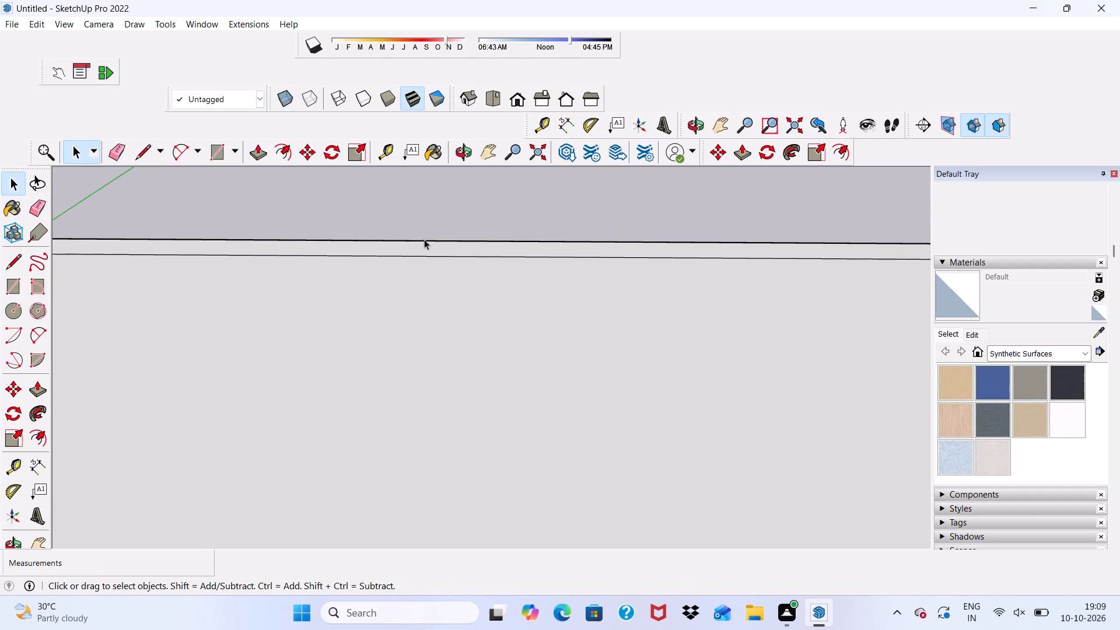
{"action": "scroll", "coordinate": [424, 239], "scroll_direction": "down", "scroll_amount": 5}
{"action": "scroll", "coordinate": [480, 225], "scroll_direction": "down", "scroll_amount": 5}
{"action": "scroll", "coordinate": [561, 316], "scroll_direction": "up", "scroll_amount": 1}
{"action": "scroll", "coordinate": [562, 295], "scroll_direction": "down", "scroll_amount": 8}
{"action": "scroll", "coordinate": [527, 421], "scroll_direction": "up", "scroll_amount": 6}
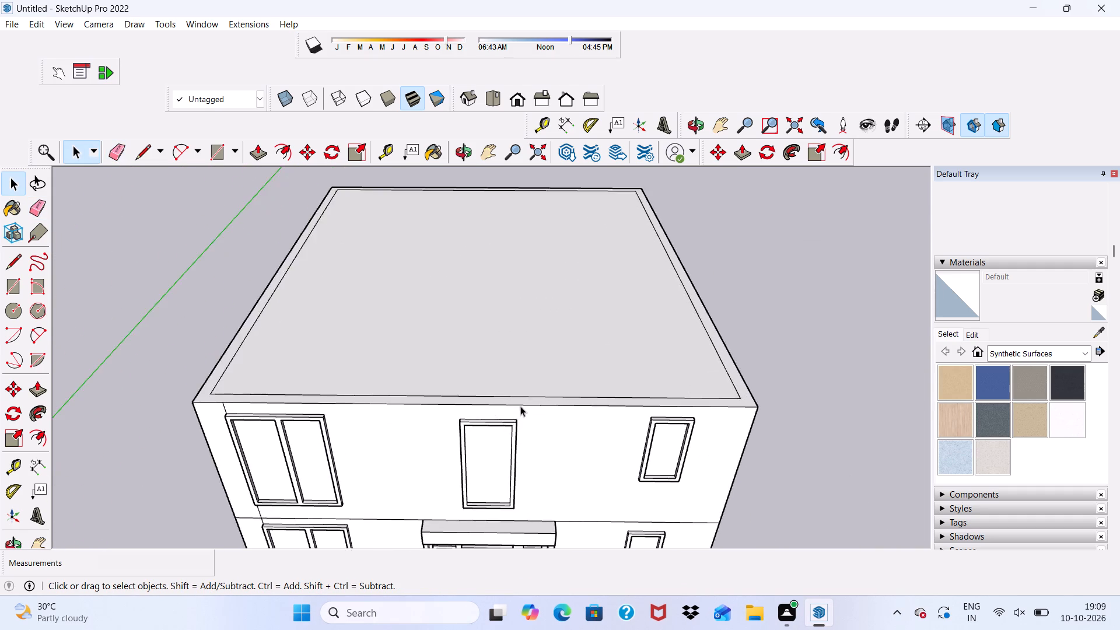
{"action": "scroll", "coordinate": [520, 406], "scroll_direction": "up", "scroll_amount": 4}
{"action": "left_click", "coordinate": [501, 401]}
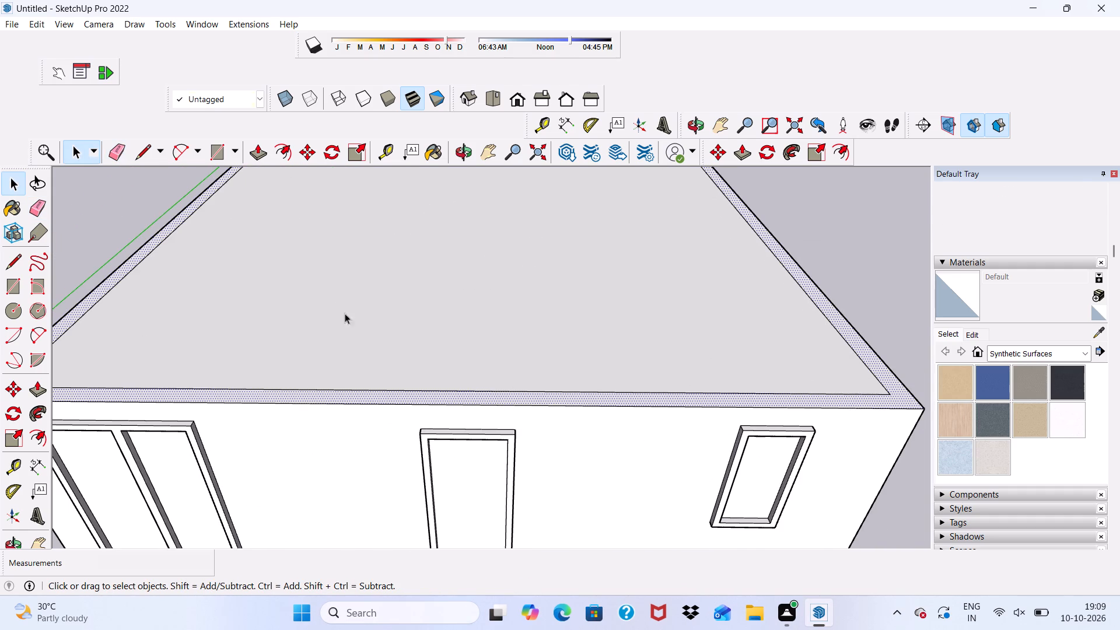
{"action": "left_click", "coordinate": [258, 148]}
{"action": "scroll", "coordinate": [369, 382], "scroll_direction": "up", "scroll_amount": 4}
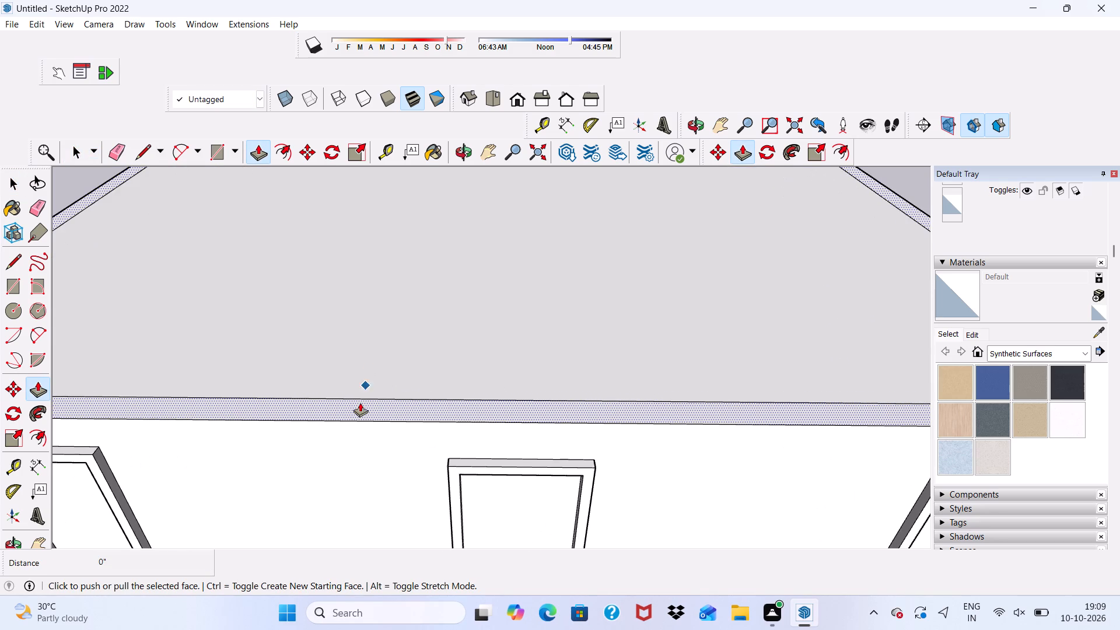
{"action": "left_click", "coordinate": [351, 407]}
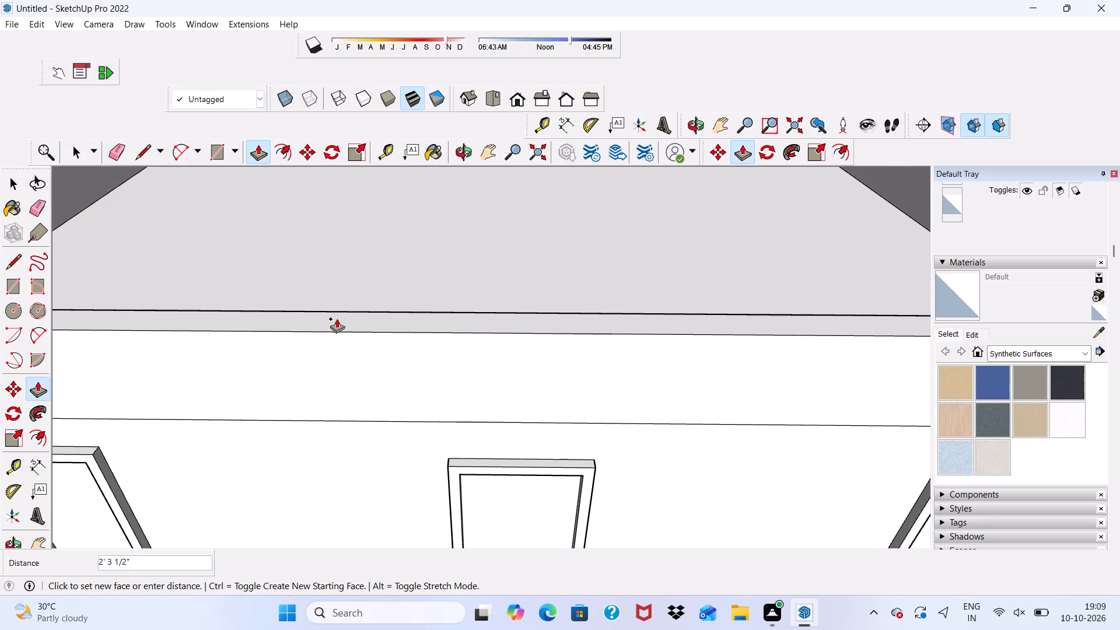
{"action": "type", "text": "10'"}
{"action": "key", "text": "Return"}
{"action": "key", "text": "space"}
Examine the front facade with its third storey and the layout of its windows and storey lines.
{"action": "scroll", "coordinate": [342, 321], "scroll_direction": "down", "scroll_amount": 4}
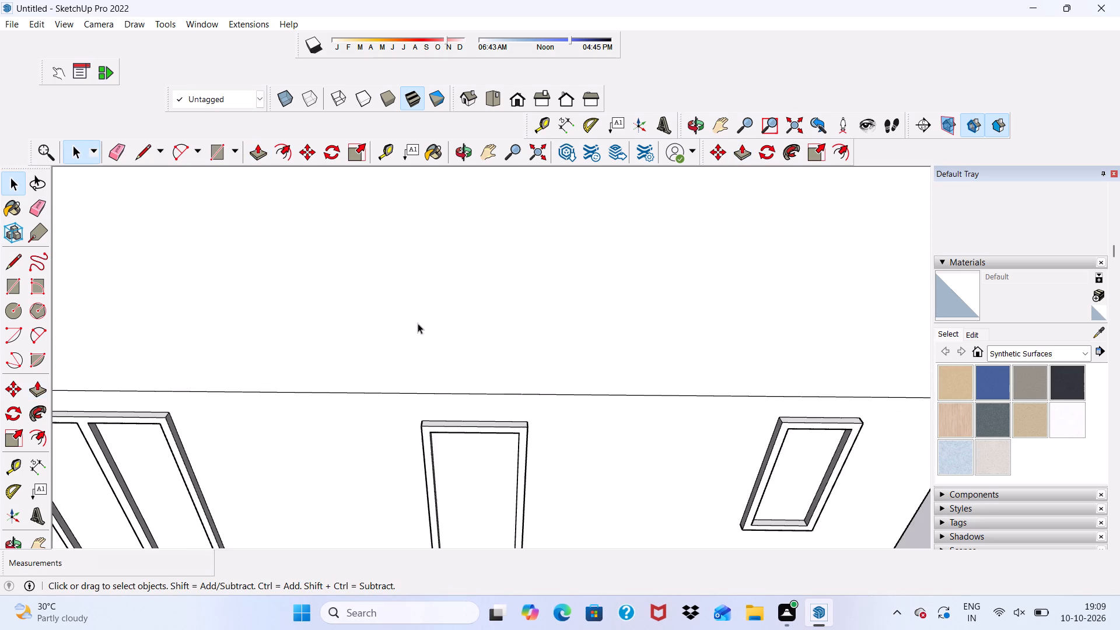
{"action": "scroll", "coordinate": [418, 323], "scroll_direction": "down", "scroll_amount": 13}
{"action": "middle_click_drag", "start_coordinate": [526, 327], "coordinate": [517, 194]}
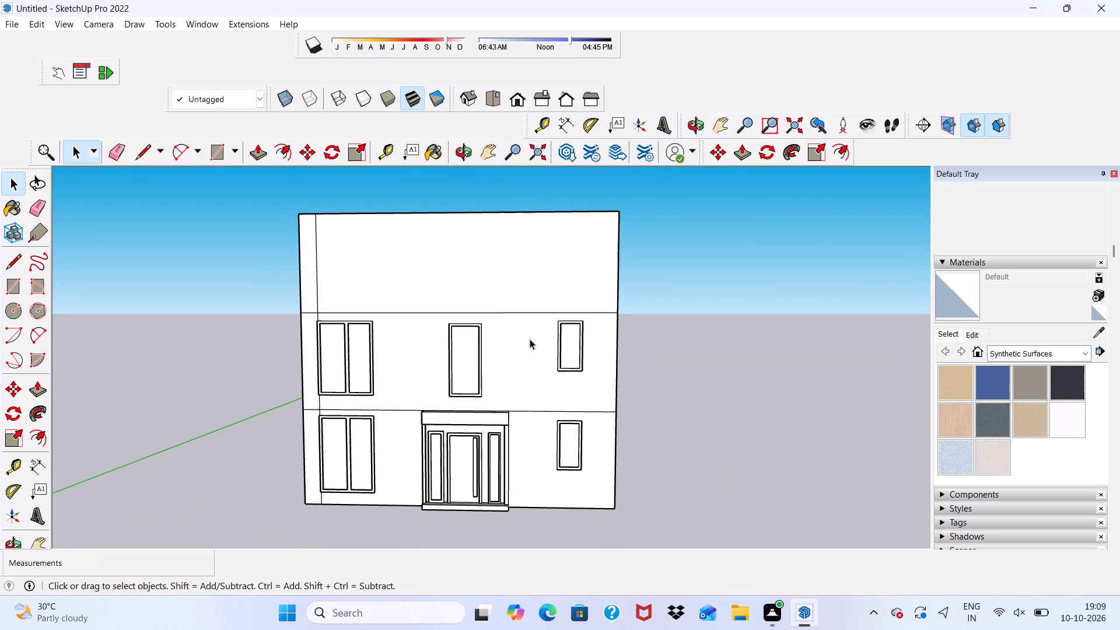
{"action": "scroll", "coordinate": [517, 336], "scroll_direction": "up", "scroll_amount": 3}
{"action": "scroll", "coordinate": [521, 314], "scroll_direction": "down", "scroll_amount": 4}
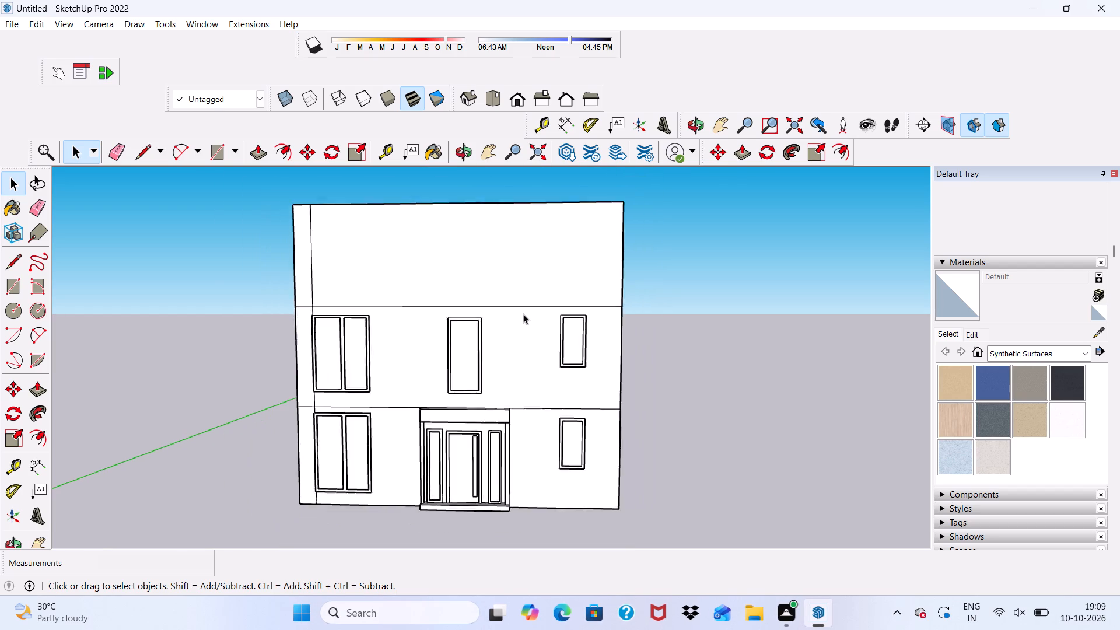
{"action": "scroll", "coordinate": [523, 314], "scroll_direction": "down", "scroll_amount": 2}
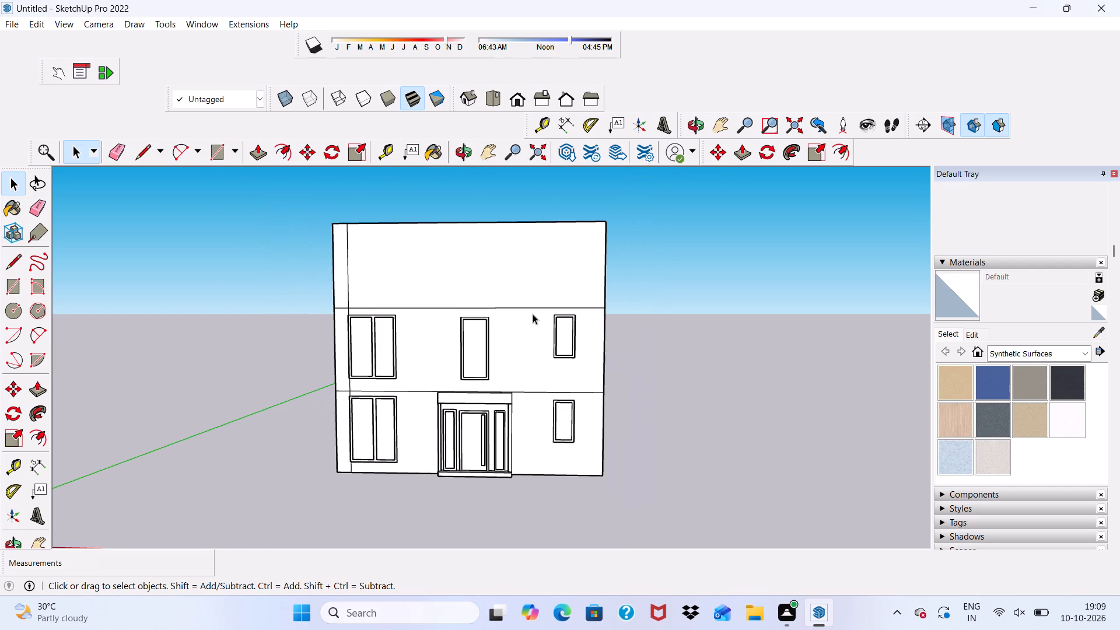
{"action": "scroll", "coordinate": [533, 314], "scroll_direction": "up", "scroll_amount": 3}
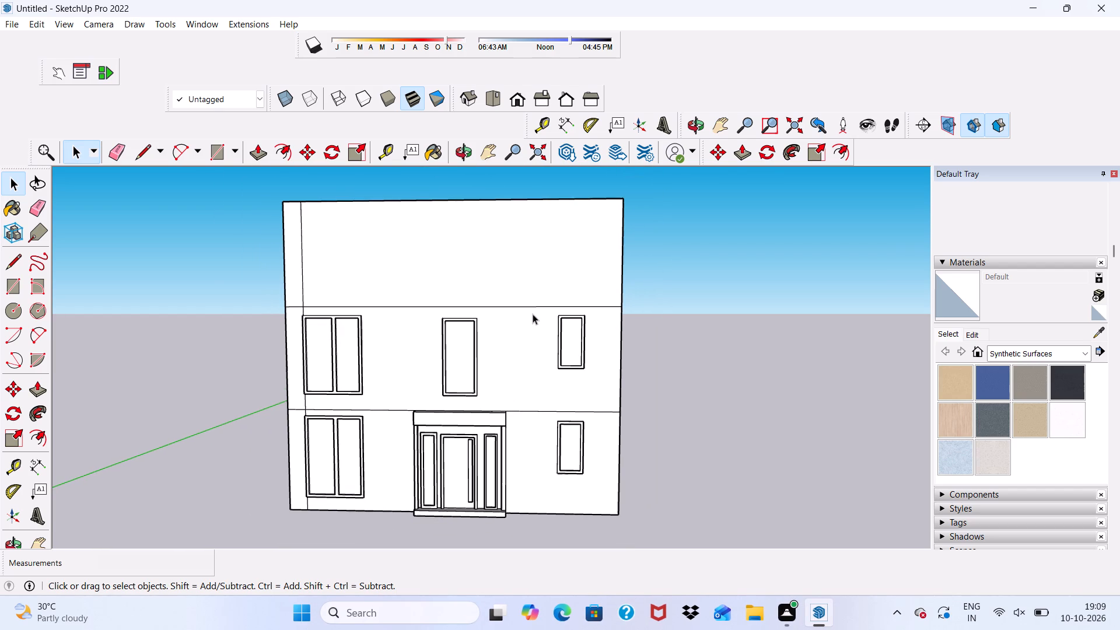
{"action": "left_click", "coordinate": [533, 314]}
{"action": "double_click", "coordinate": [533, 314]}
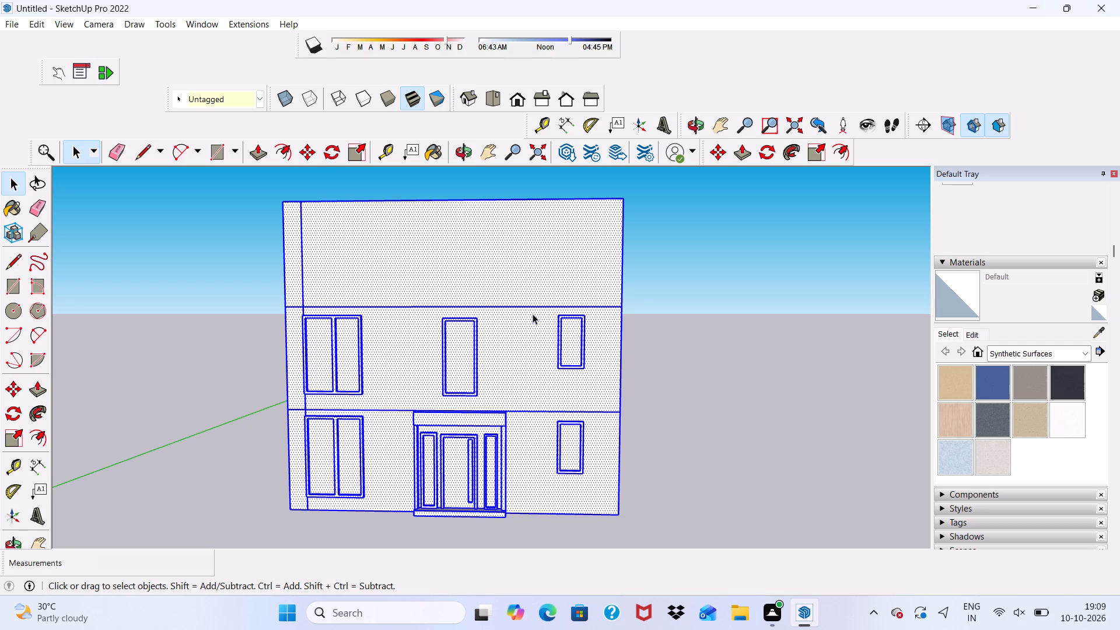
{"action": "scroll", "coordinate": [528, 310], "scroll_direction": "down", "scroll_amount": 5}
{"action": "left_click", "coordinate": [631, 318]}
{"action": "scroll", "coordinate": [509, 371], "scroll_direction": "up", "scroll_amount": 4}
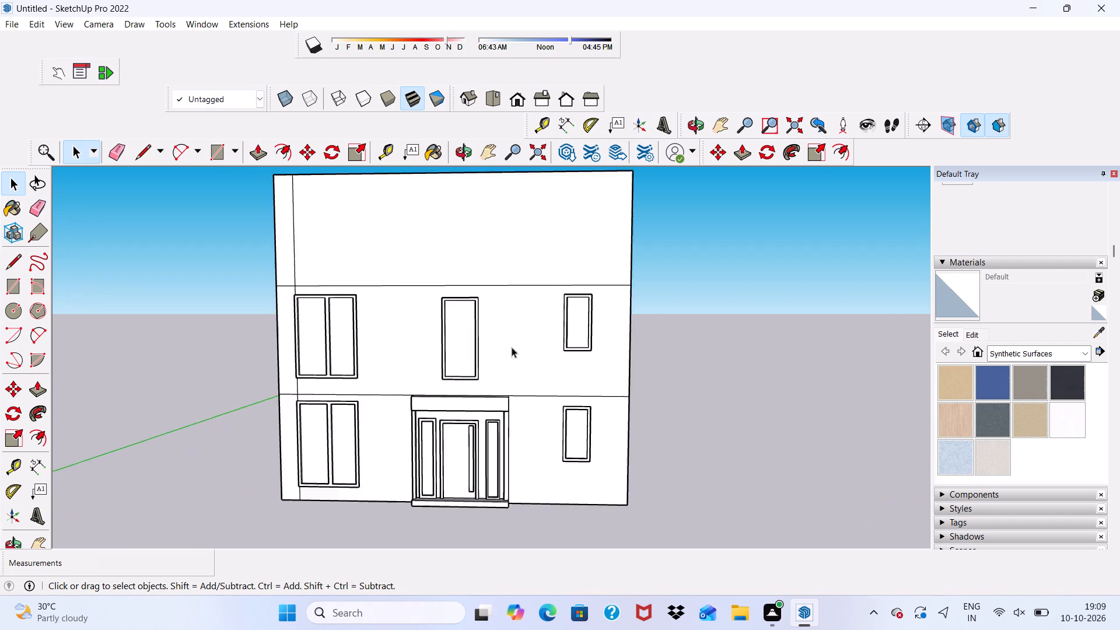
{"action": "scroll", "coordinate": [512, 347], "scroll_direction": "up", "scroll_amount": 6}
{"action": "scroll", "coordinate": [475, 236], "scroll_direction": "down", "scroll_amount": 4}
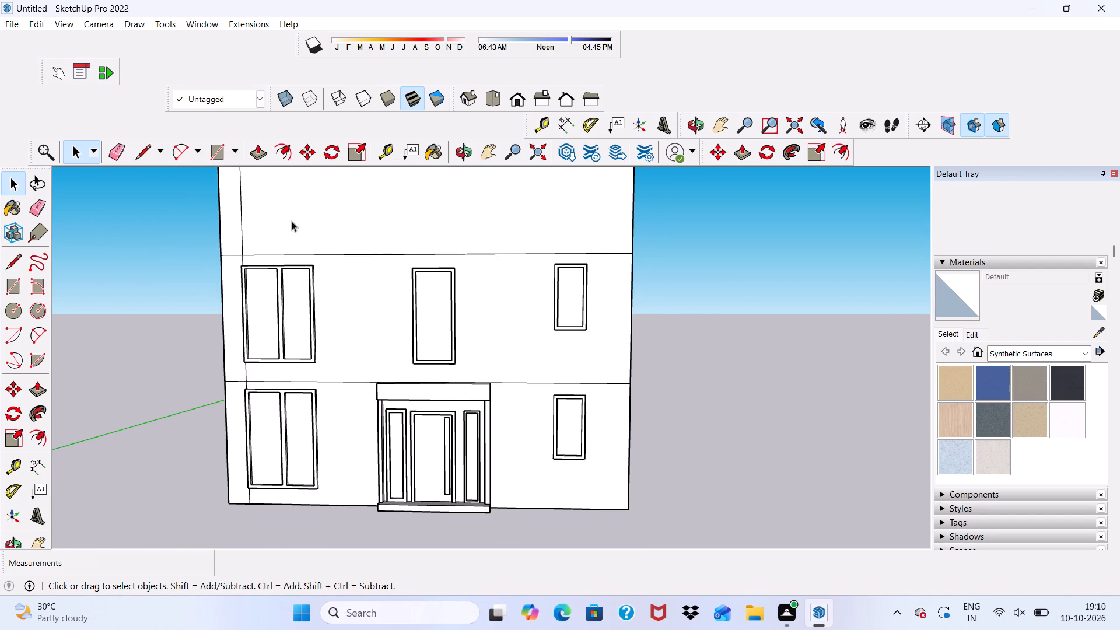
Draw a strip about 13' 8" by 9 3/4" just below the second-storey ceiling line, from the middle window to the facade's right edge.
{"action": "left_click", "coordinate": [213, 146]}
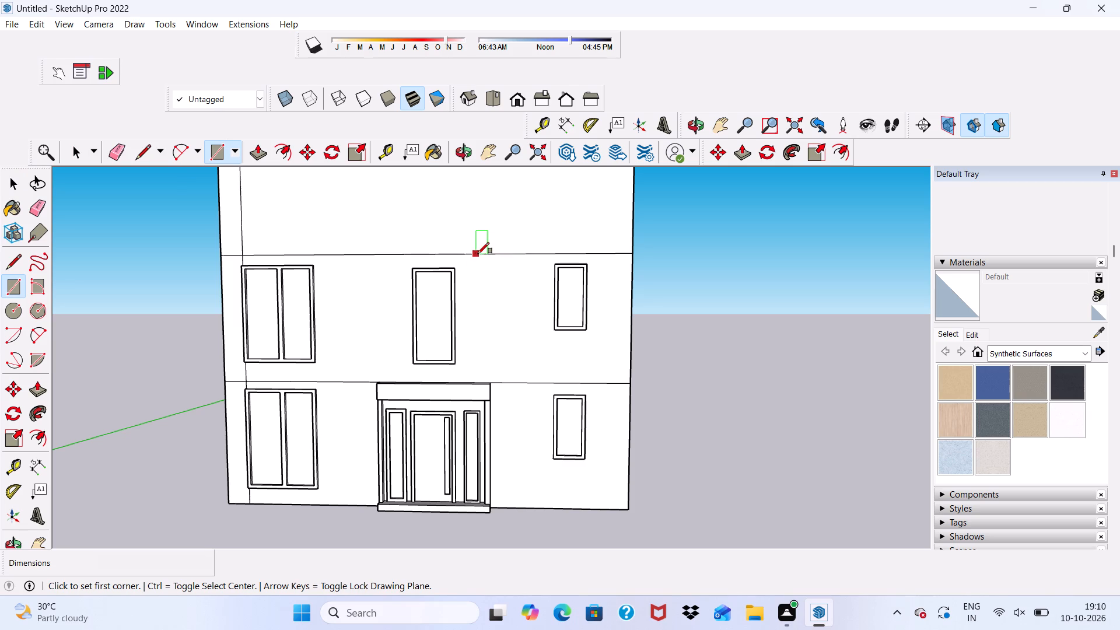
{"action": "left_click", "coordinate": [454, 256]}
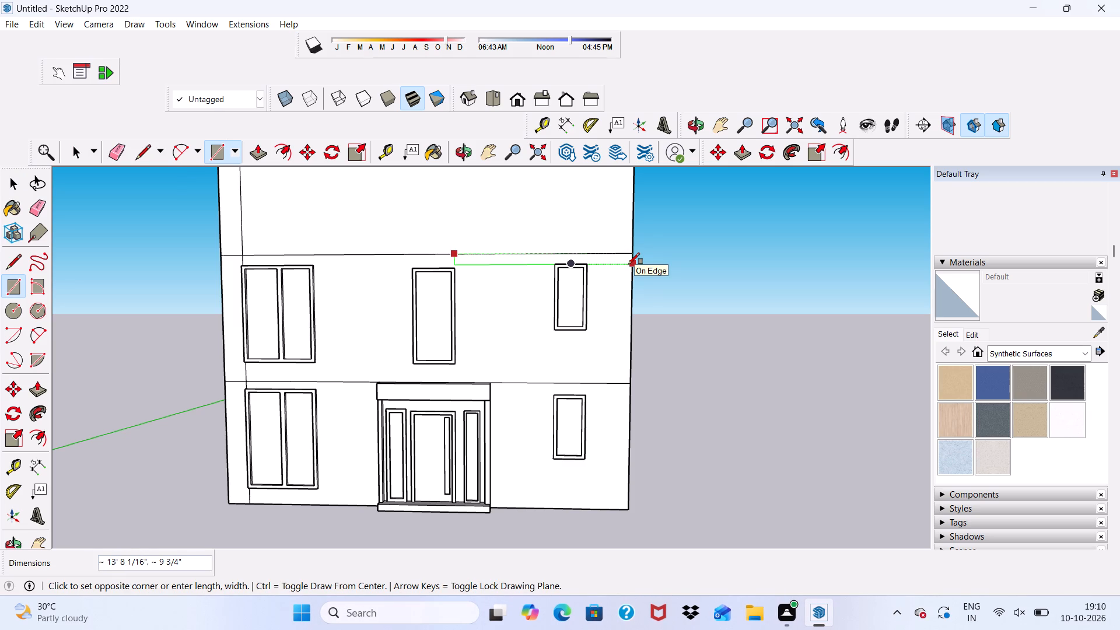
{"action": "scroll", "coordinate": [631, 264], "scroll_direction": "up", "scroll_amount": 4}
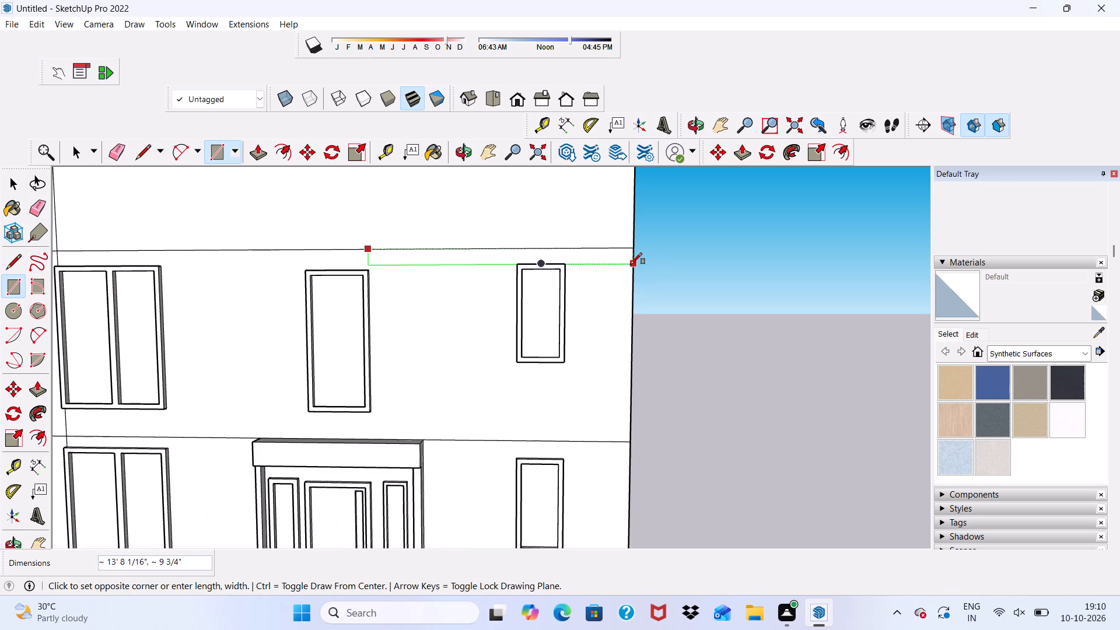
{"action": "left_click", "coordinate": [631, 264]}
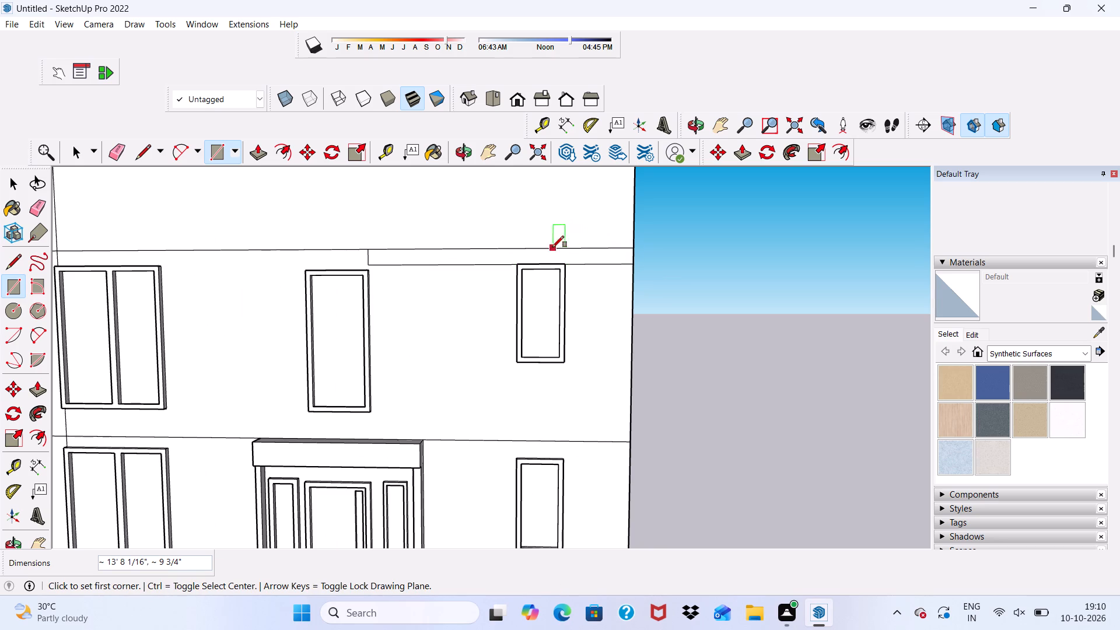
{"action": "middle_click_drag", "start_coordinate": [552, 247], "coordinate": [439, 412]}
{"action": "left_click", "coordinate": [472, 393]}
{"action": "key", "text": "space"}
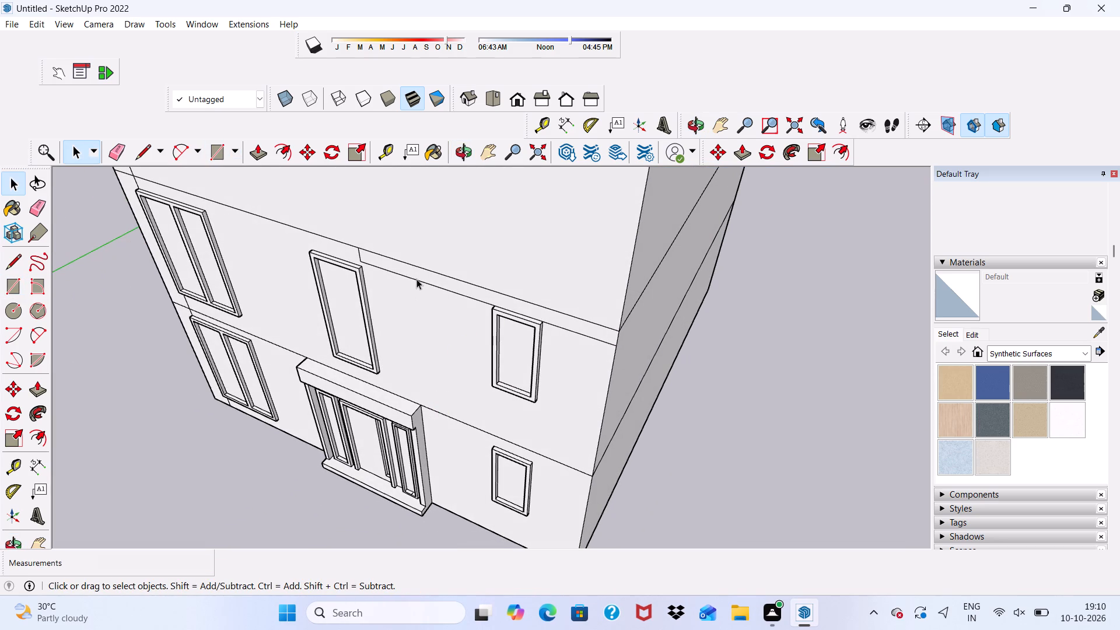
Copy the strip below the second-storey ceiling line straight down by about 1' 1 1/8" and array it as *30 copies.
{"action": "left_click", "coordinate": [416, 279]}
{"action": "left_click", "coordinate": [416, 279]}
{"action": "double_click", "coordinate": [430, 275]}
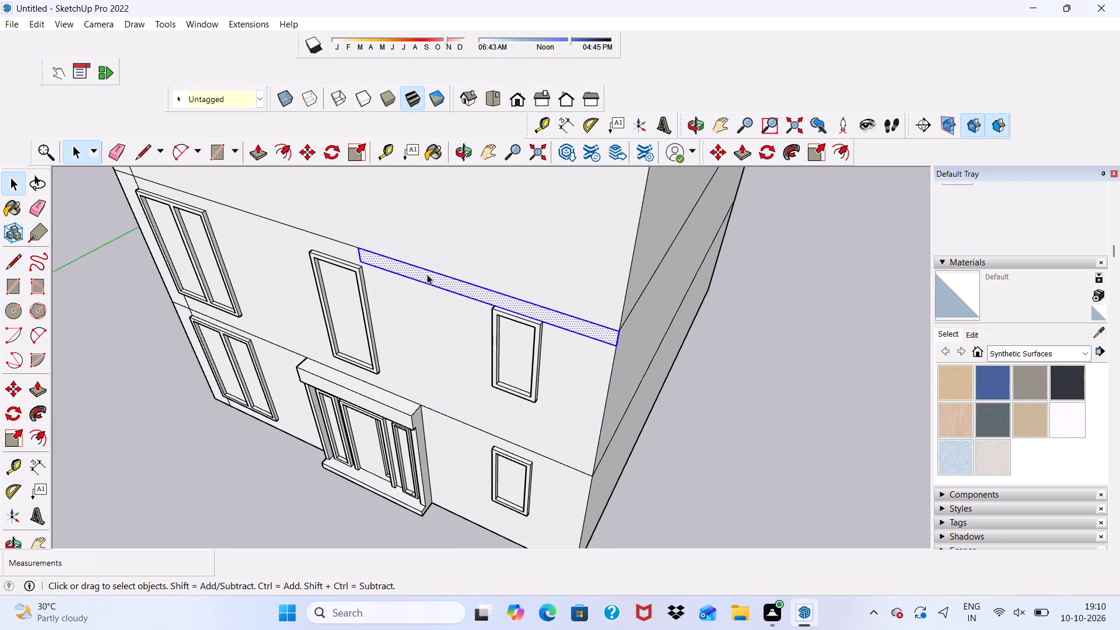
{"action": "left_click", "coordinate": [305, 153]}
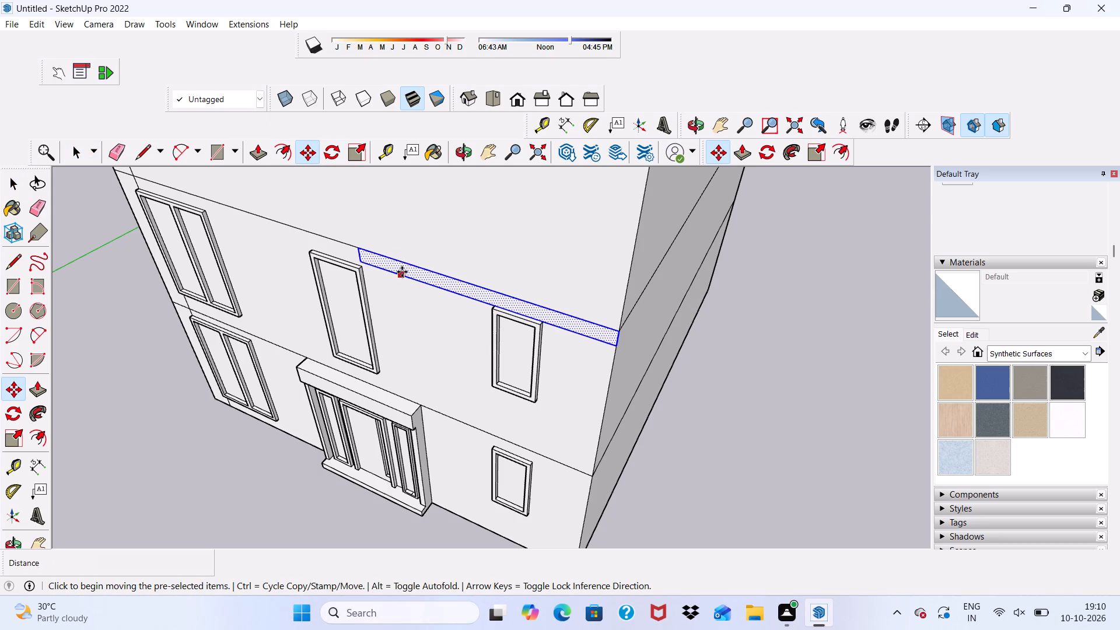
{"action": "left_click", "coordinate": [402, 272]}
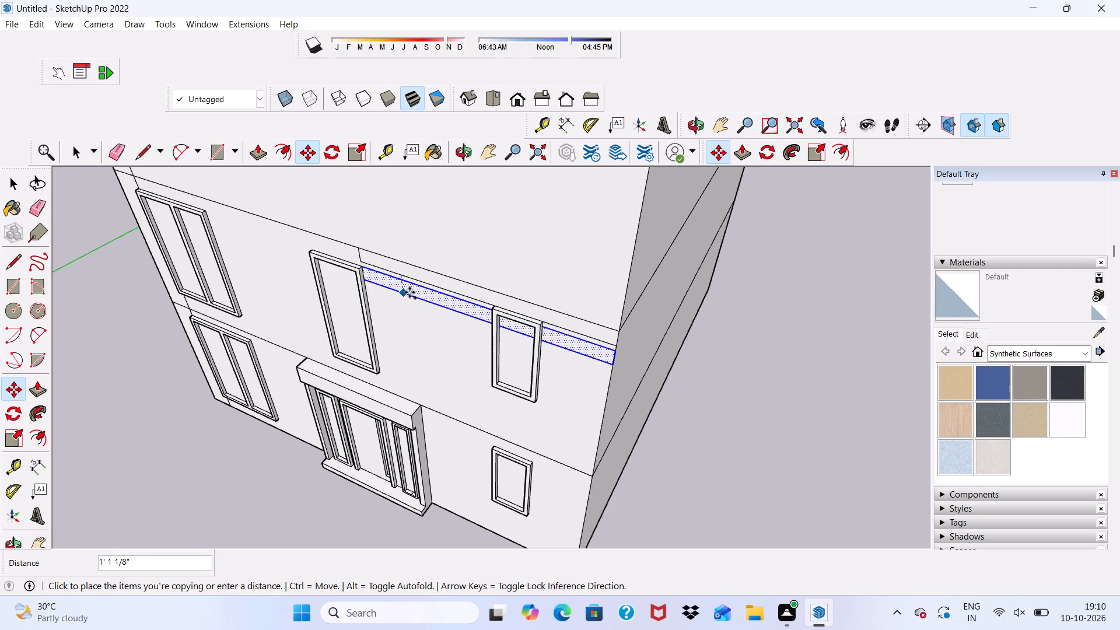
{"action": "left_click", "coordinate": [409, 292]}
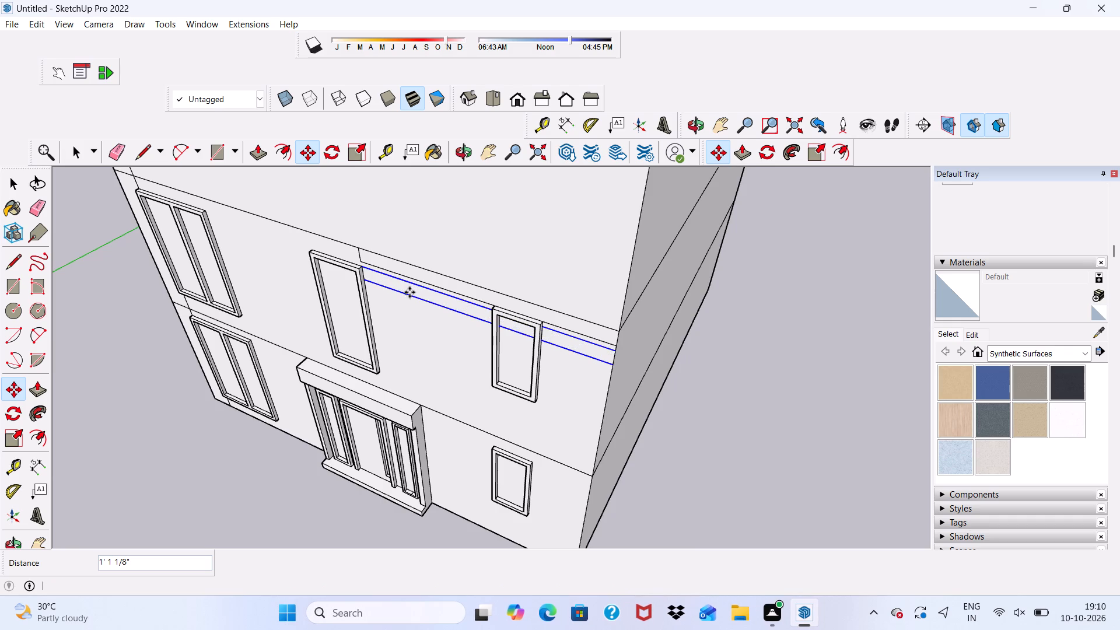
{"action": "key", "text": "shift+asterisk"}
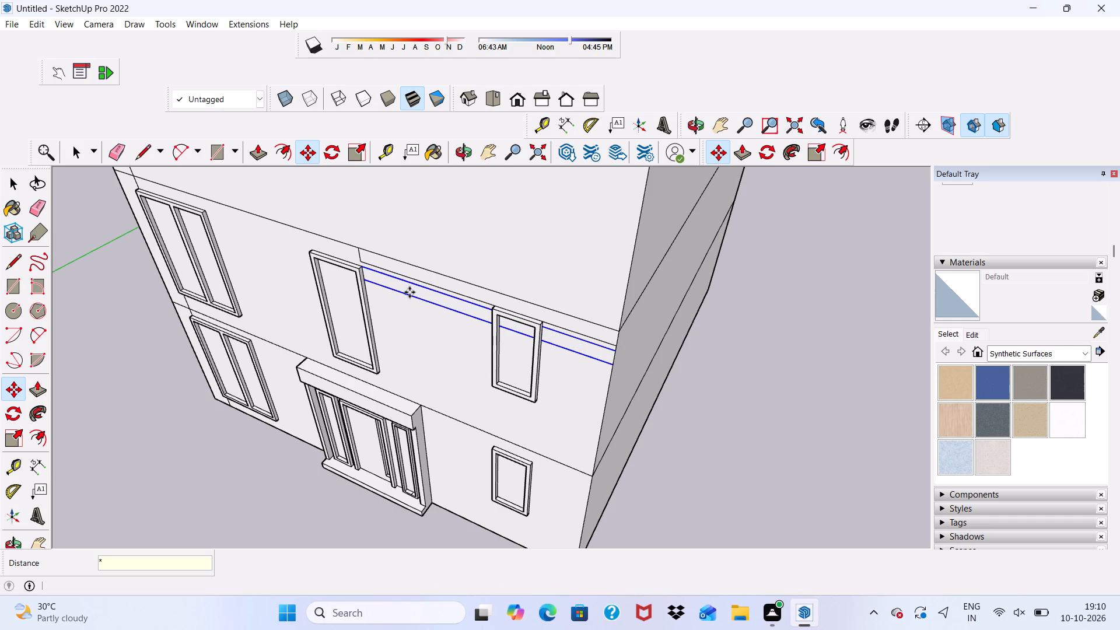
{"action": "type", "text": "30"}
{"action": "key", "text": "Return"}
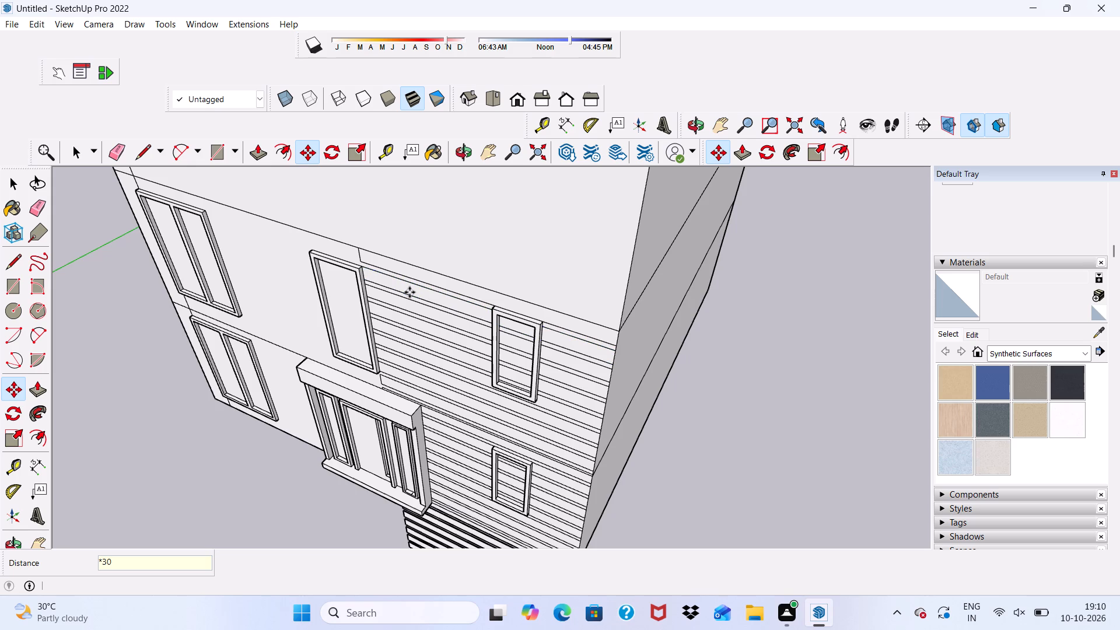
{"action": "scroll", "coordinate": [502, 352], "scroll_direction": "down", "scroll_amount": 4}
{"action": "middle_click_drag", "start_coordinate": [447, 392], "coordinate": [534, 162]}
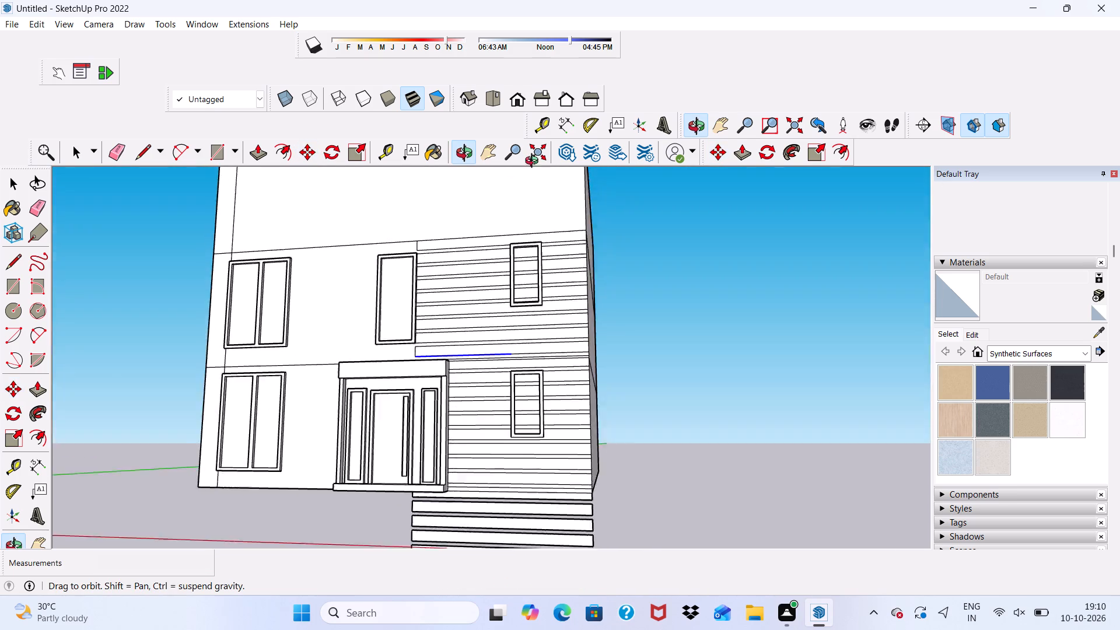
{"action": "middle_click_drag", "start_coordinate": [534, 162], "coordinate": [567, 184]}
{"action": "key", "text": "space"}
Erase the long edges of the surplus strips hanging below the house's base, from the topmost one down to the lowest.
{"action": "scroll", "coordinate": [485, 317], "scroll_direction": "down", "scroll_amount": 3}
{"action": "middle_click_drag", "start_coordinate": [465, 361], "coordinate": [425, 390]}
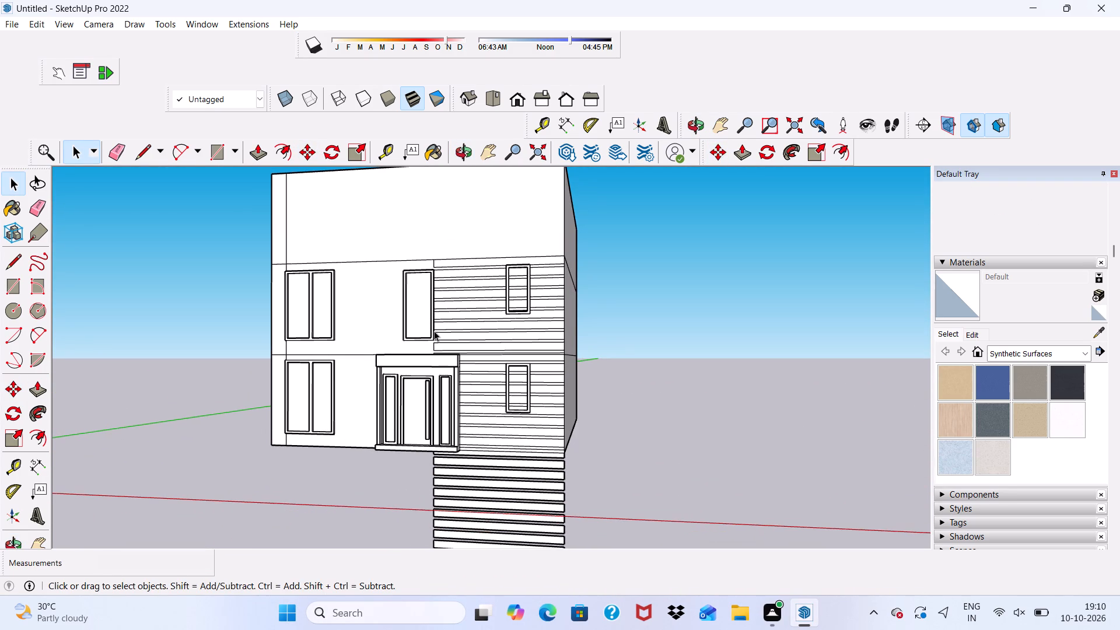
{"action": "scroll", "coordinate": [510, 292], "scroll_direction": "down", "scroll_amount": 3}
{"action": "scroll", "coordinate": [437, 523], "scroll_direction": "up", "scroll_amount": 4}
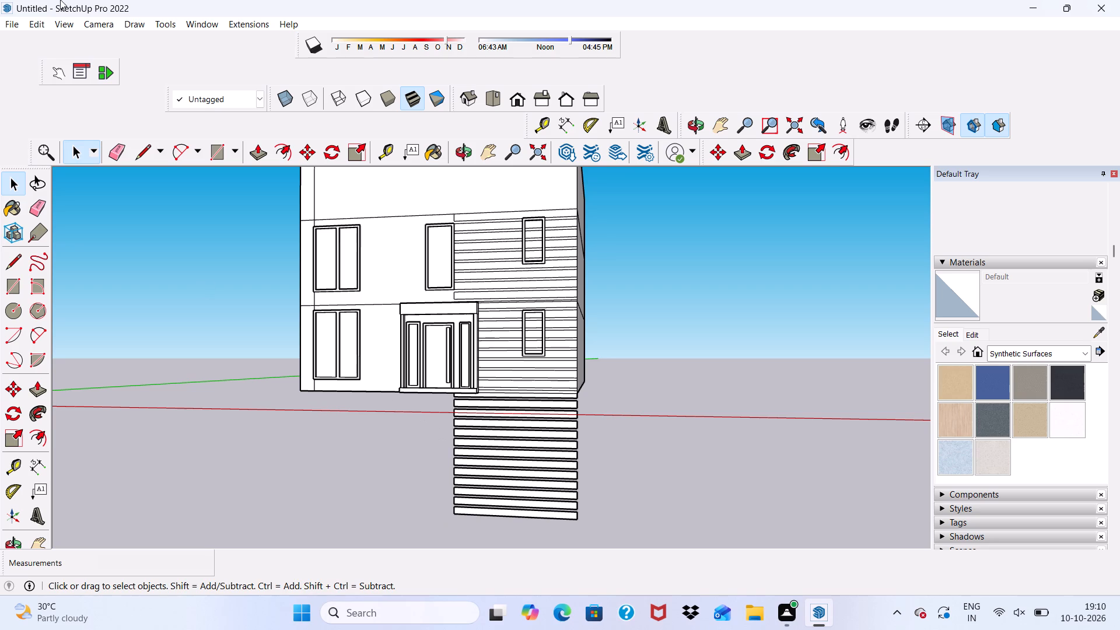
{"action": "left_click", "coordinate": [113, 150]}
{"action": "scroll", "coordinate": [474, 428], "scroll_direction": "up", "scroll_amount": 3}
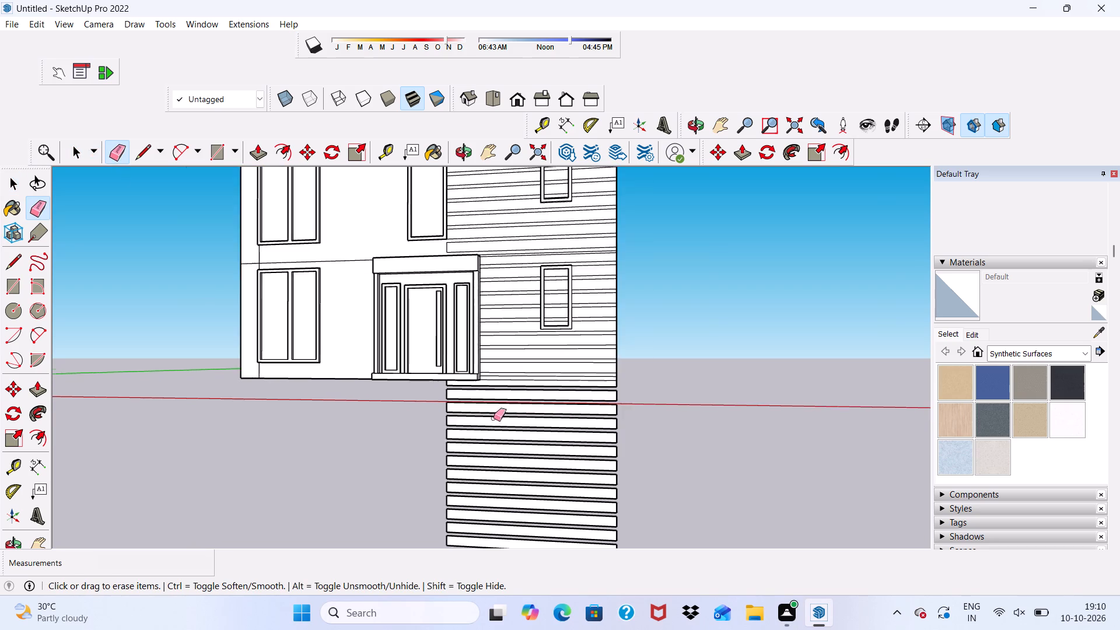
{"action": "scroll", "coordinate": [494, 399], "scroll_direction": "up", "scroll_amount": 15}
{"action": "middle_click_drag", "start_coordinate": [491, 372], "coordinate": [528, 268]}
{"action": "scroll", "coordinate": [479, 393], "scroll_direction": "up", "scroll_amount": 4}
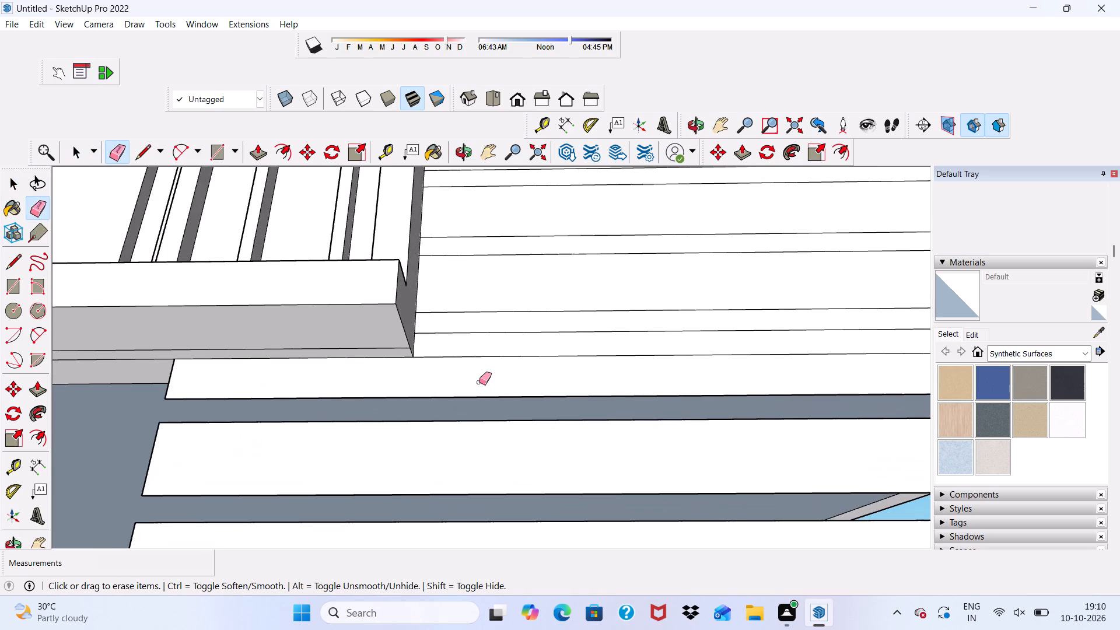
{"action": "left_click", "coordinate": [475, 391]}
{"action": "left_click", "coordinate": [475, 397]}
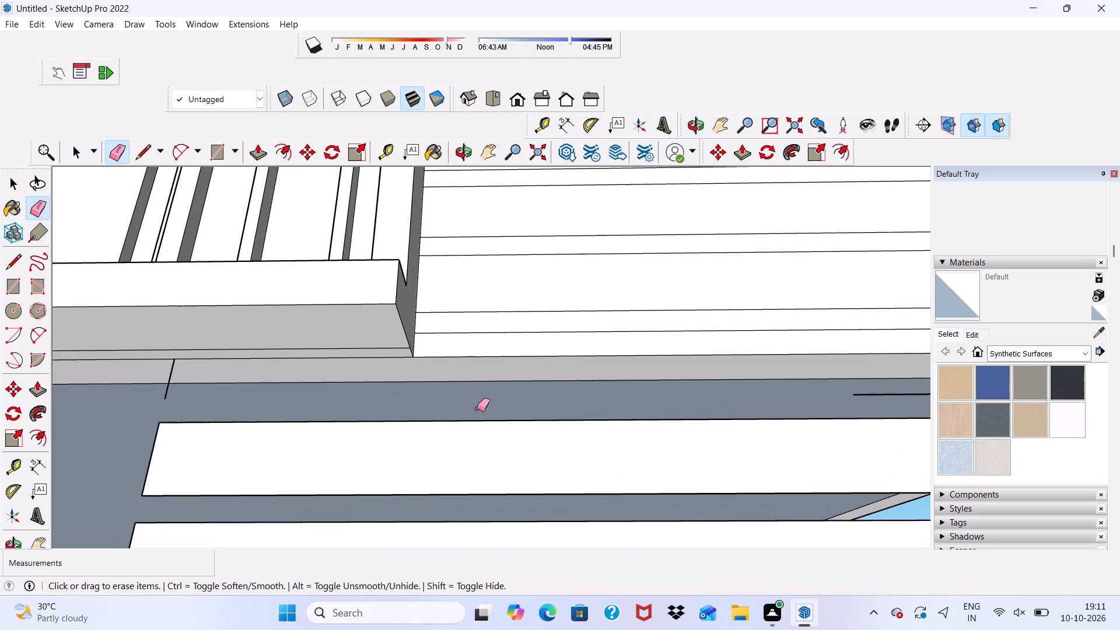
{"action": "left_click_drag", "start_coordinate": [482, 420], "coordinate": [478, 481]}
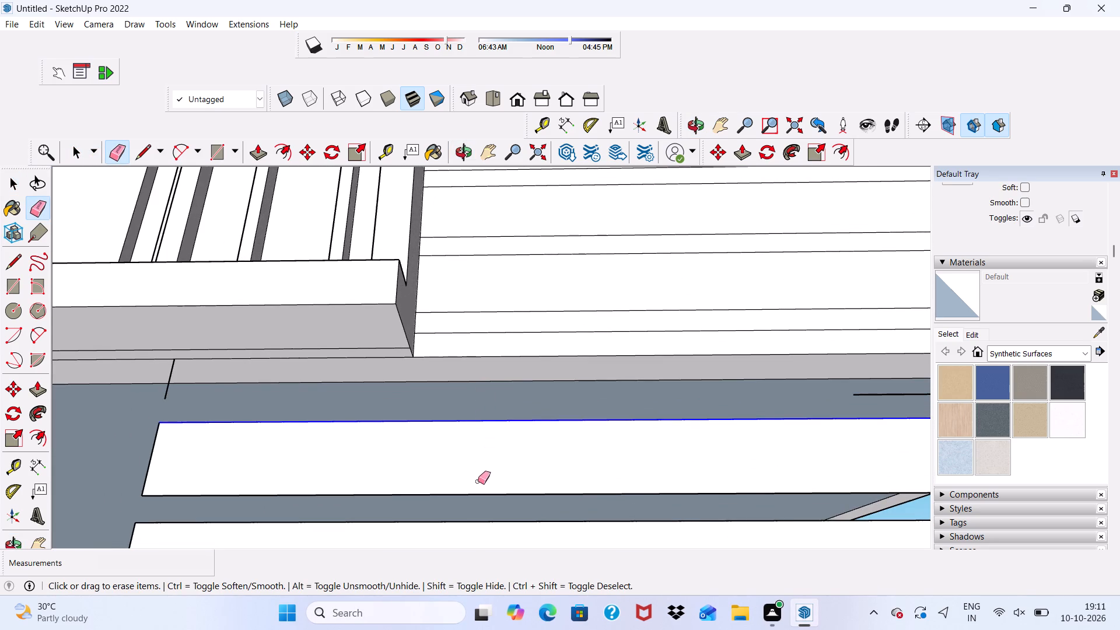
{"action": "left_click_drag", "start_coordinate": [478, 481], "coordinate": [475, 491]}
{"action": "scroll", "coordinate": [463, 373], "scroll_direction": "down", "scroll_amount": 6}
{"action": "scroll", "coordinate": [513, 302], "scroll_direction": "down", "scroll_amount": 10}
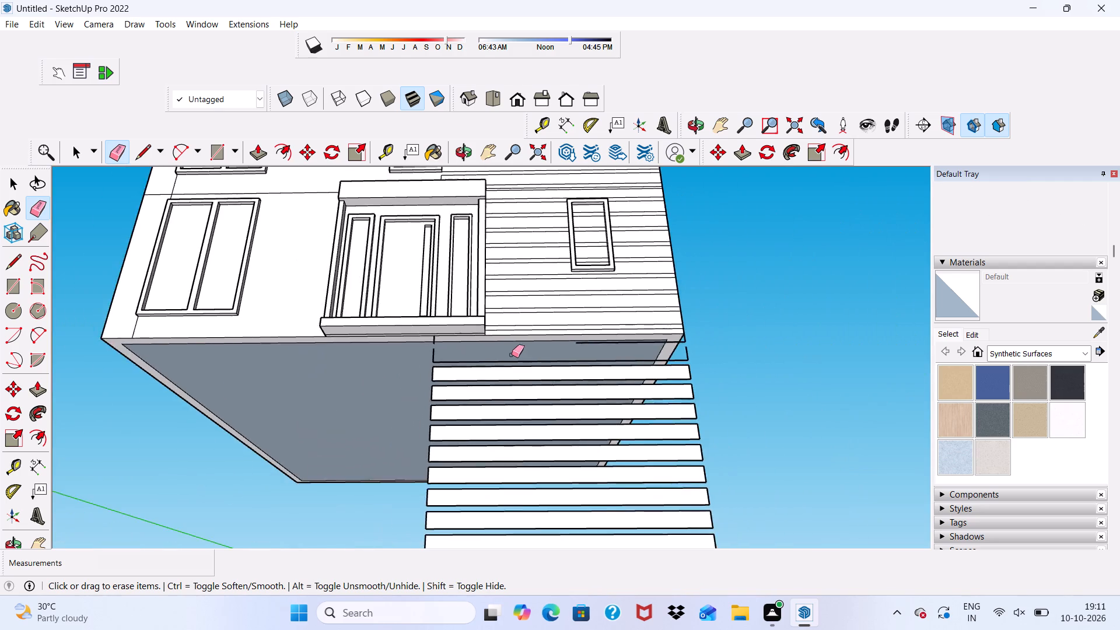
{"action": "scroll", "coordinate": [512, 355], "scroll_direction": "down", "scroll_amount": 1}
{"action": "middle_click_drag", "start_coordinate": [512, 355], "coordinate": [473, 444]}
{"action": "left_click_drag", "start_coordinate": [488, 387], "coordinate": [482, 414]}
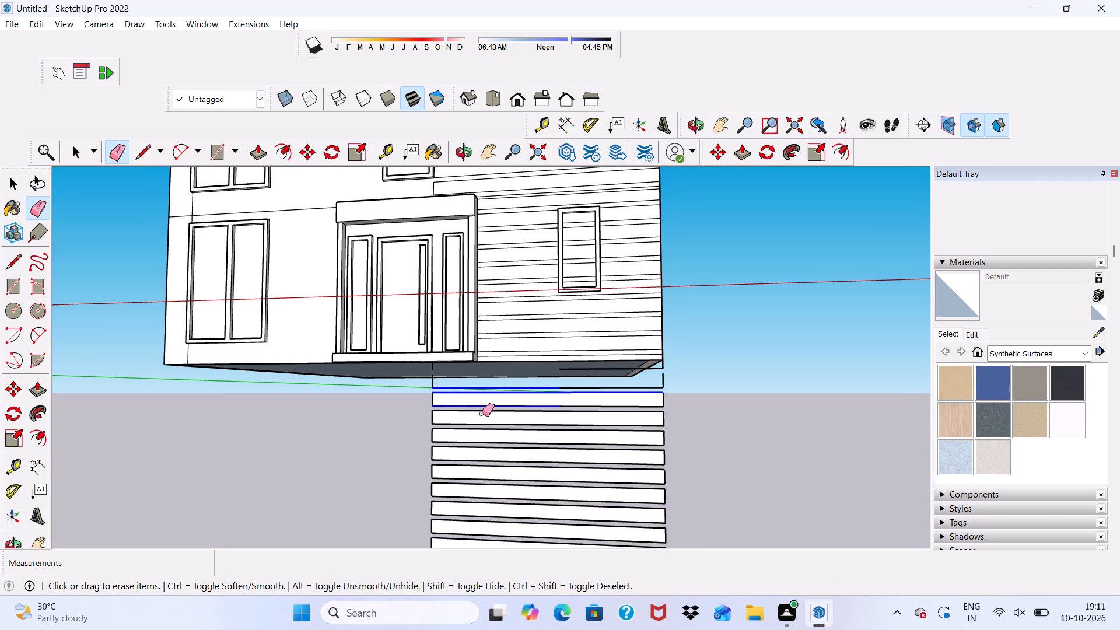
{"action": "left_click_drag", "start_coordinate": [482, 414], "coordinate": [471, 523]}
{"action": "scroll", "coordinate": [499, 370], "scroll_direction": "down", "scroll_amount": 8}
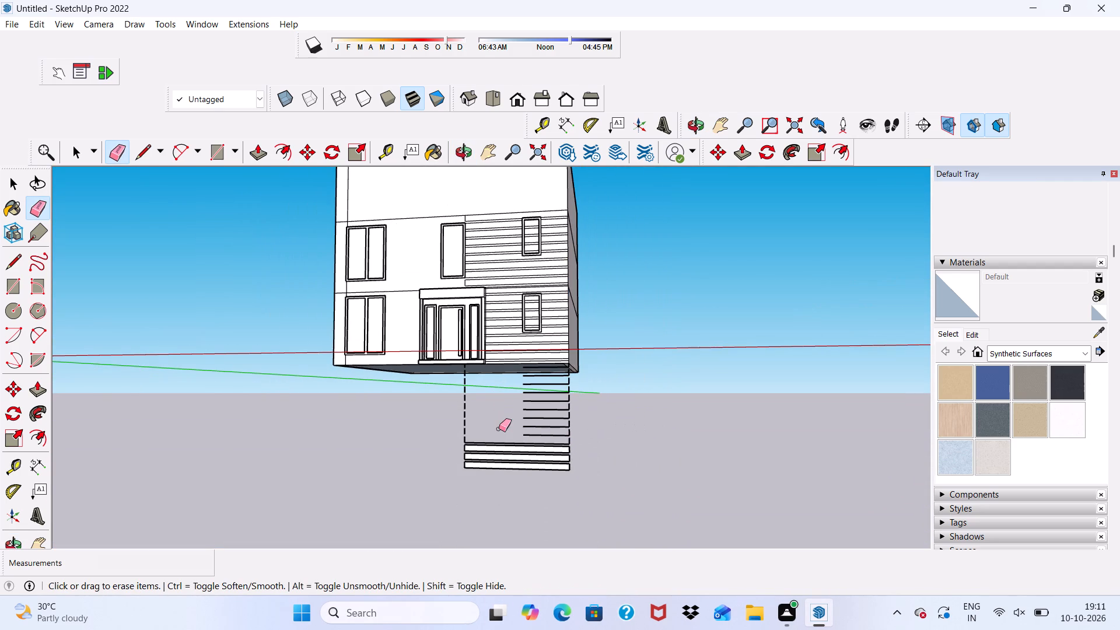
{"action": "left_click_drag", "start_coordinate": [499, 431], "coordinate": [499, 467]}
Erase the leftover horizontal line pieces below the base, plus the lowest short vertical ends under the facade's right edge.
{"action": "scroll", "coordinate": [531, 373], "scroll_direction": "up", "scroll_amount": 6}
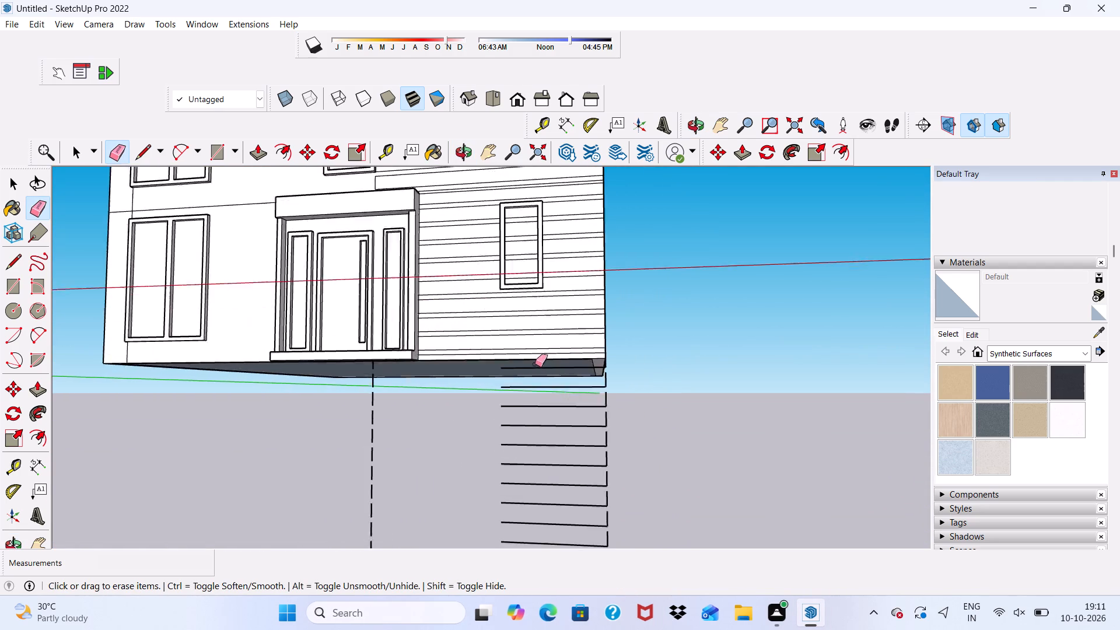
{"action": "scroll", "coordinate": [535, 364], "scroll_direction": "up", "scroll_amount": 7}
{"action": "left_click", "coordinate": [535, 377]}
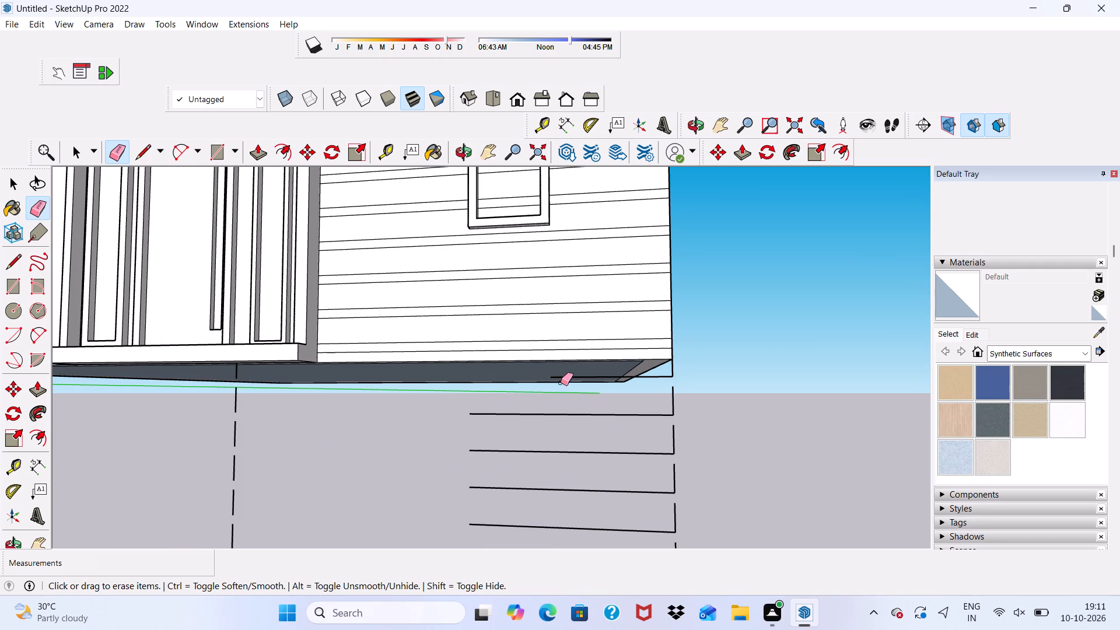
{"action": "left_click", "coordinate": [573, 378]}
{"action": "left_click_drag", "start_coordinate": [604, 414], "coordinate": [604, 423]}
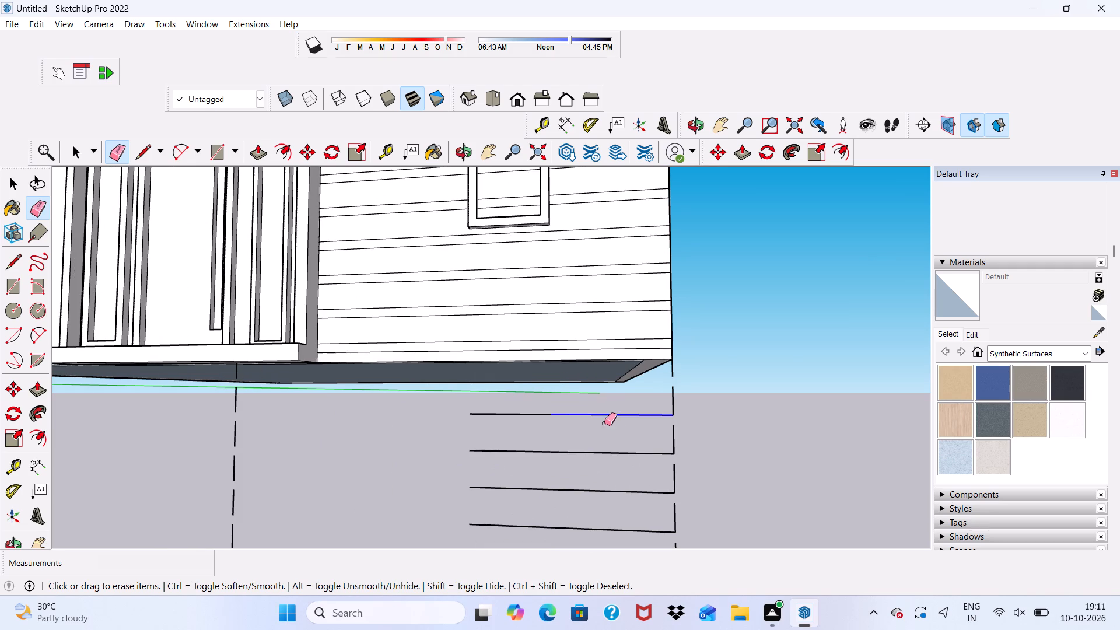
{"action": "left_click_drag", "start_coordinate": [604, 423], "coordinate": [579, 501]}
{"action": "left_click_drag", "start_coordinate": [534, 412], "coordinate": [530, 498]}
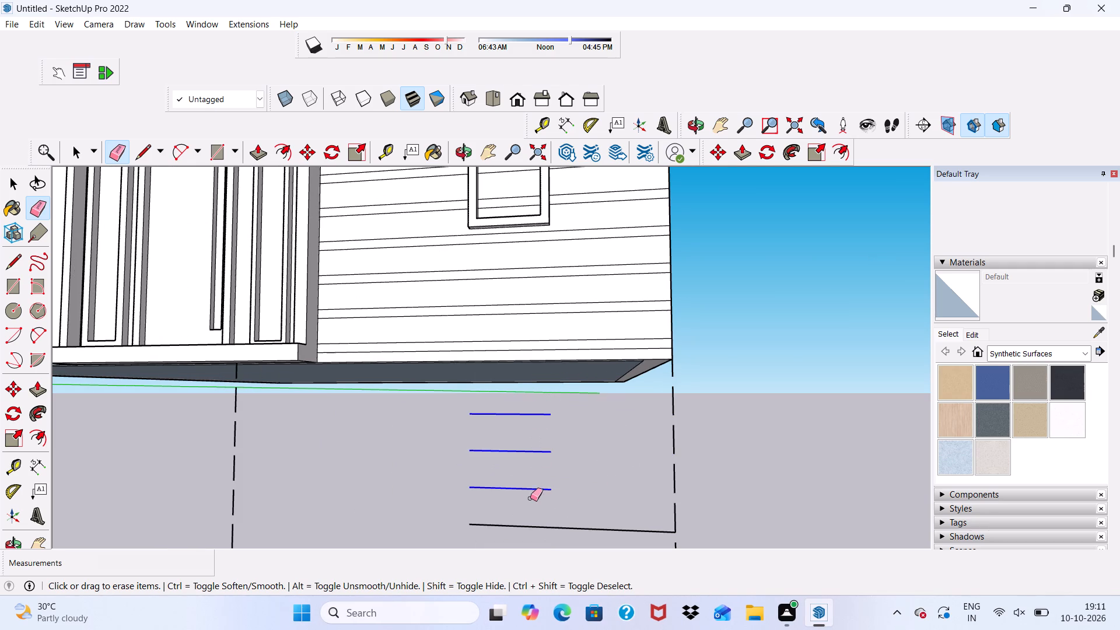
{"action": "left_click_drag", "start_coordinate": [530, 498], "coordinate": [532, 524]}
{"action": "scroll", "coordinate": [576, 365], "scroll_direction": "down", "scroll_amount": 9}
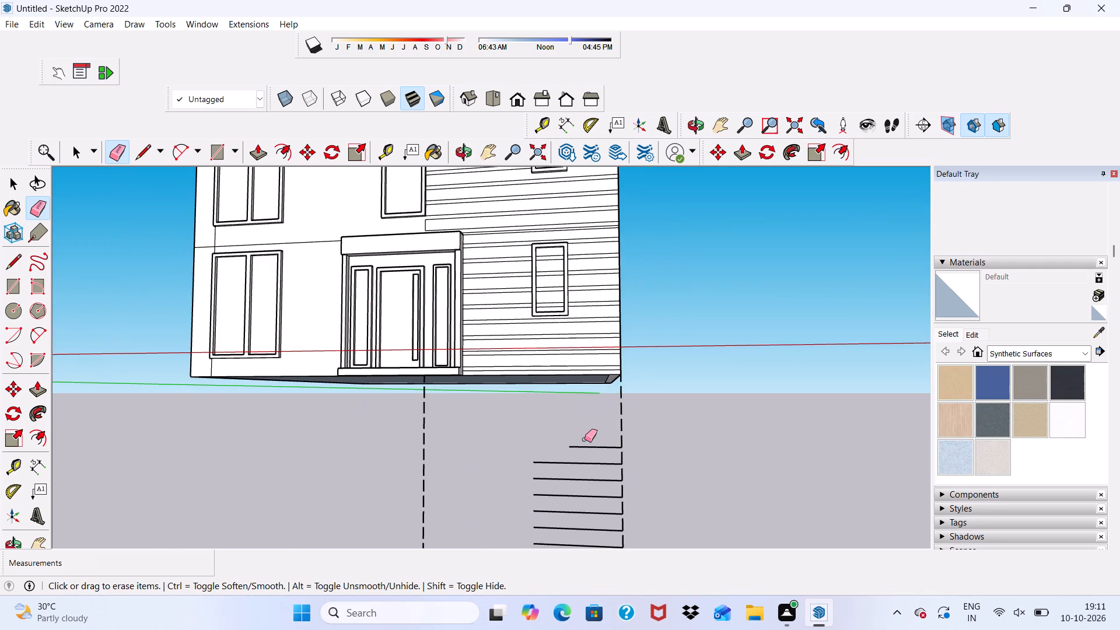
{"action": "left_click_drag", "start_coordinate": [584, 444], "coordinate": [582, 514]}
{"action": "scroll", "coordinate": [590, 396], "scroll_direction": "down", "scroll_amount": 7}
{"action": "left_click_drag", "start_coordinate": [572, 425], "coordinate": [571, 483]}
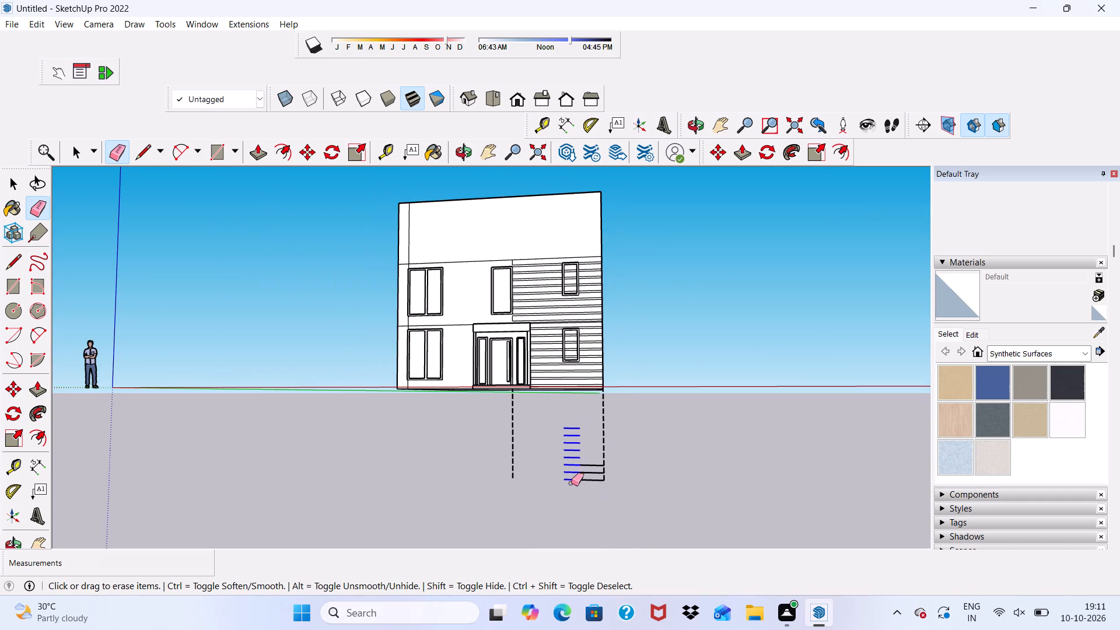
{"action": "left_click_drag", "start_coordinate": [571, 483], "coordinate": [607, 470]}
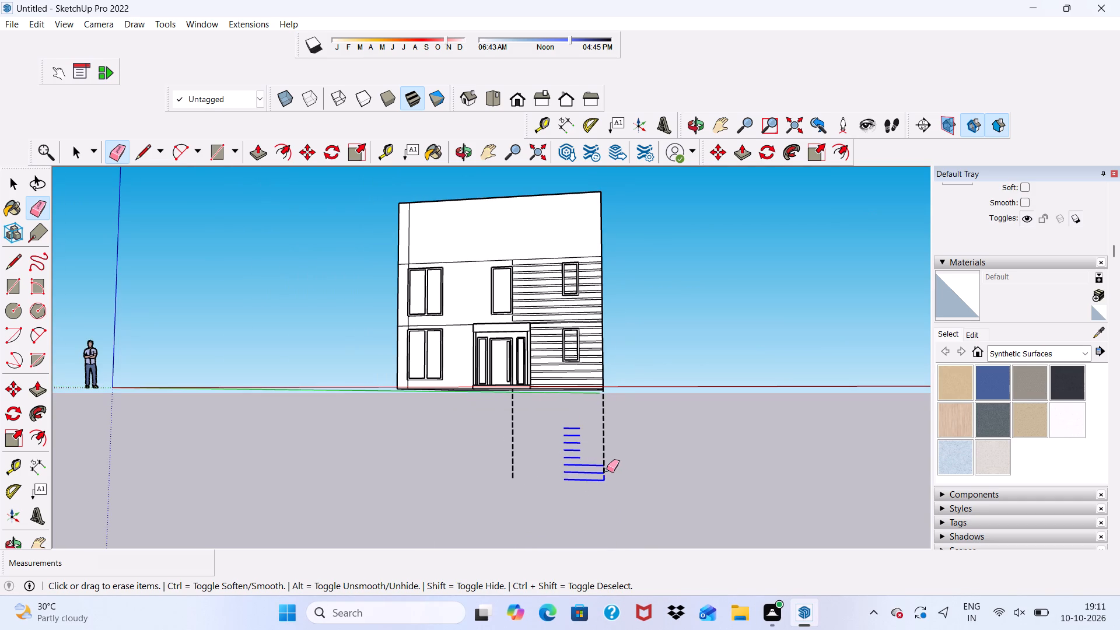
{"action": "left_click_drag", "start_coordinate": [607, 470], "coordinate": [606, 405]}
{"action": "left_click_drag", "start_coordinate": [606, 405], "coordinate": [606, 400]}
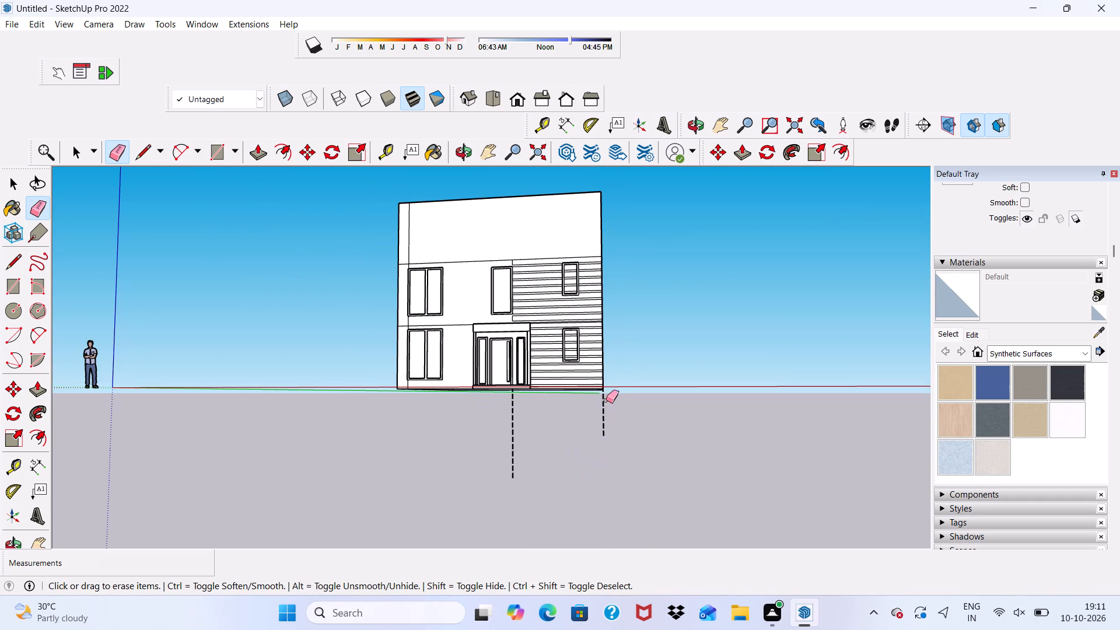
{"action": "left_click_drag", "start_coordinate": [606, 400], "coordinate": [606, 400]}
Erase the remaining short vertical segments below the base under the facade's right edge, starting at the wall corner.
{"action": "scroll", "coordinate": [605, 390], "scroll_direction": "up", "scroll_amount": 12}
{"action": "scroll", "coordinate": [603, 389], "scroll_direction": "up", "scroll_amount": 10}
{"action": "scroll", "coordinate": [590, 378], "scroll_direction": "down", "scroll_amount": 9}
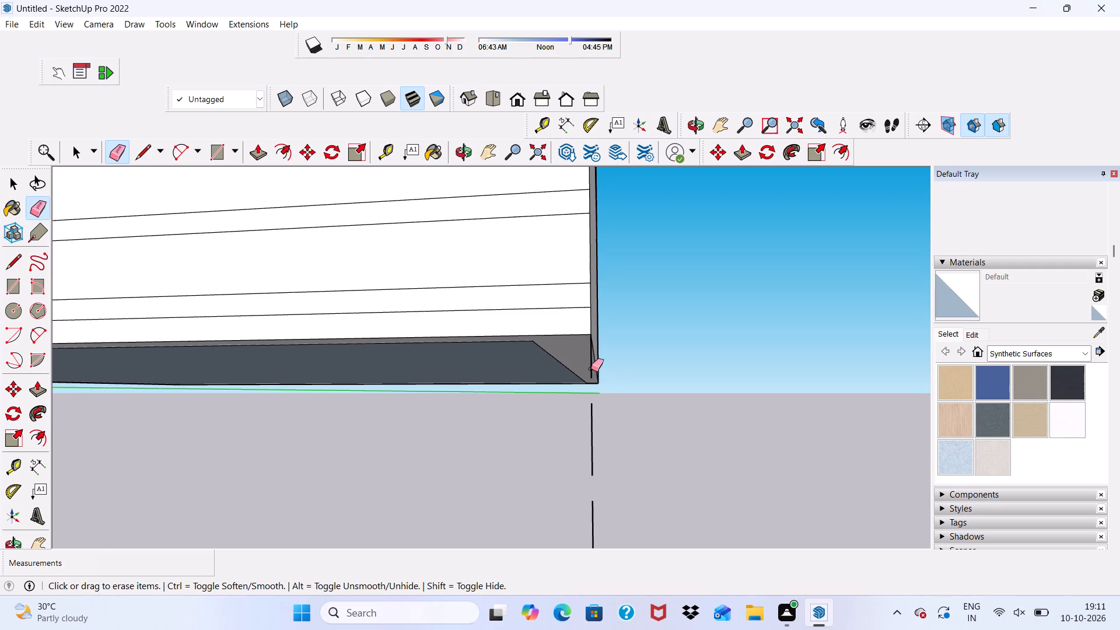
{"action": "scroll", "coordinate": [598, 367], "scroll_direction": "up", "scroll_amount": 8}
{"action": "scroll", "coordinate": [570, 363], "scroll_direction": "down", "scroll_amount": 3}
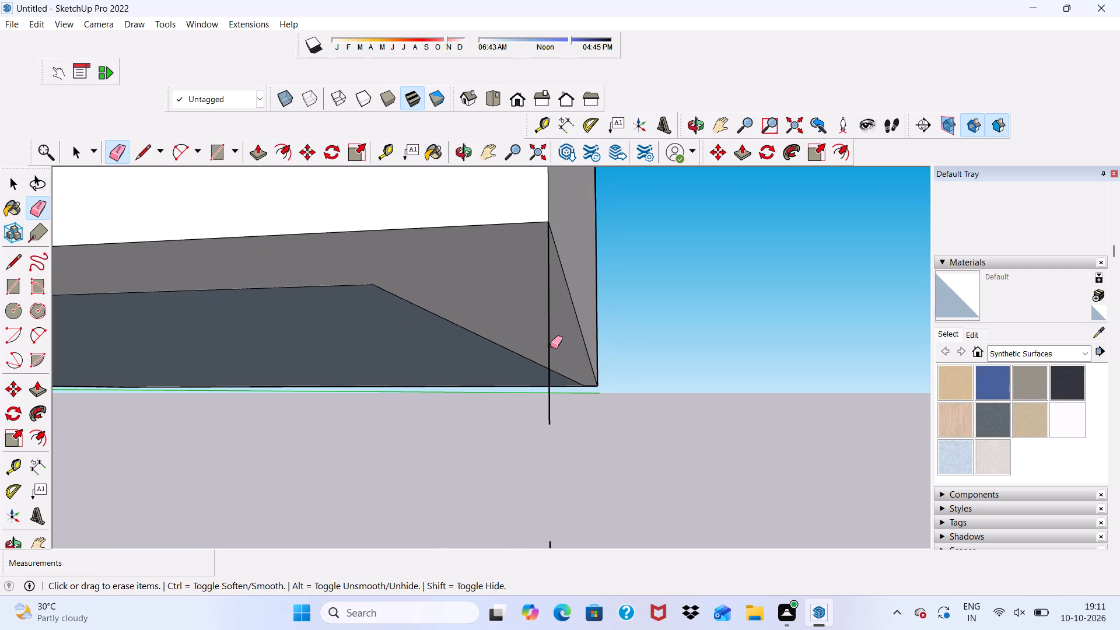
{"action": "left_click_drag", "start_coordinate": [550, 345], "coordinate": [544, 347]}
{"action": "scroll", "coordinate": [534, 311], "scroll_direction": "down", "scroll_amount": 11}
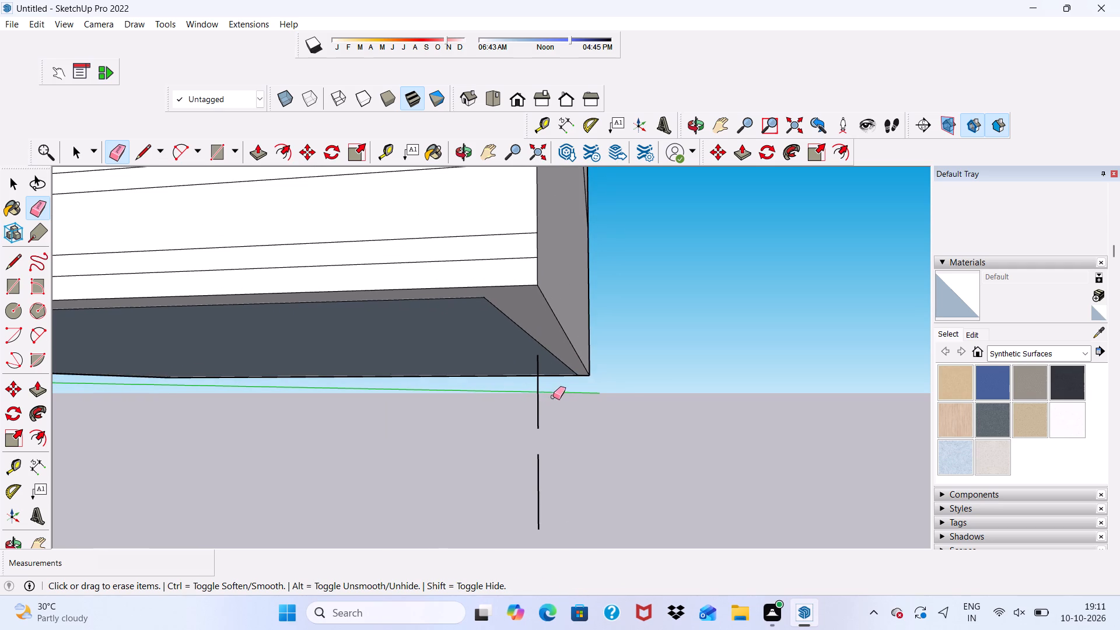
{"action": "left_click_drag", "start_coordinate": [534, 402], "coordinate": [545, 400]}
{"action": "left_click", "coordinate": [541, 470]}
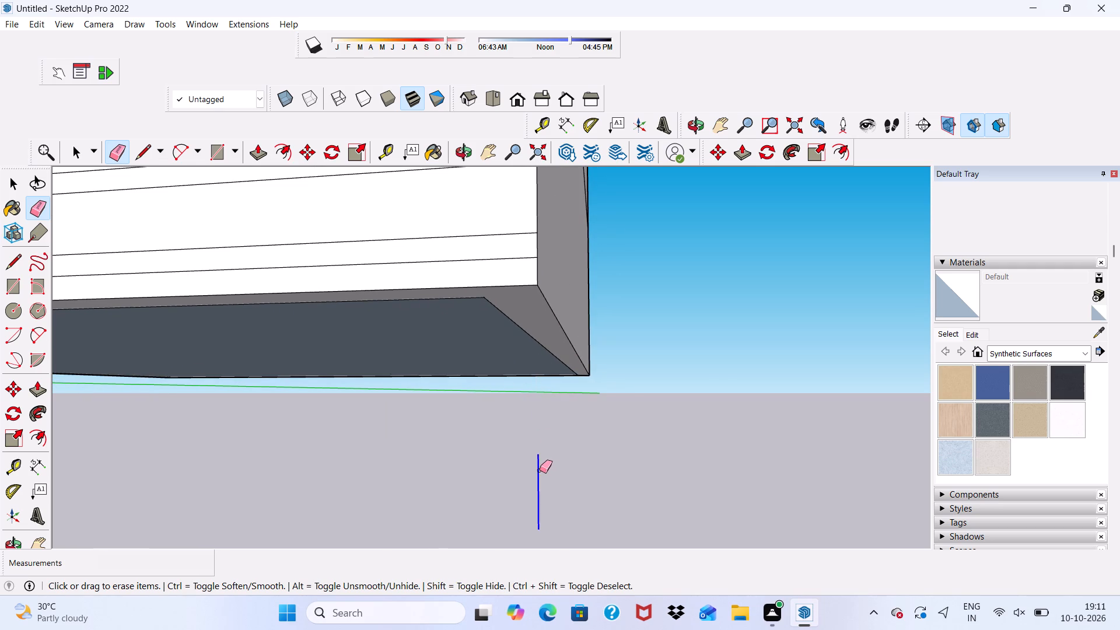
{"action": "scroll", "coordinate": [531, 330], "scroll_direction": "down", "scroll_amount": 10}
{"action": "left_click", "coordinate": [545, 400]}
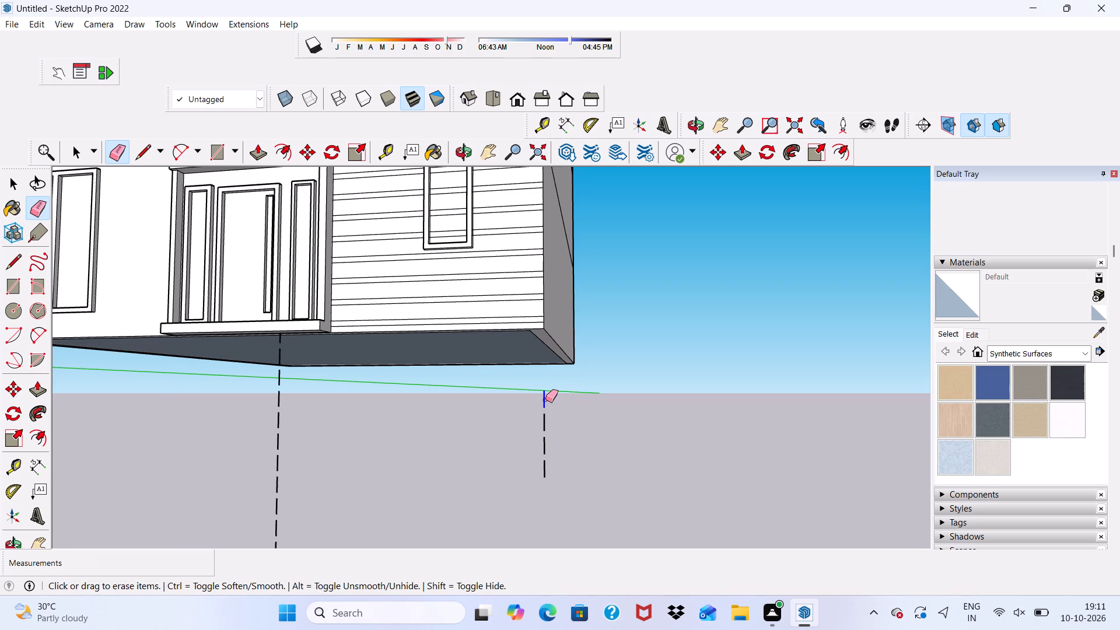
{"action": "left_click", "coordinate": [546, 422]}
{"action": "left_click_drag", "start_coordinate": [543, 443], "coordinate": [547, 459]}
{"action": "left_click", "coordinate": [547, 463]}
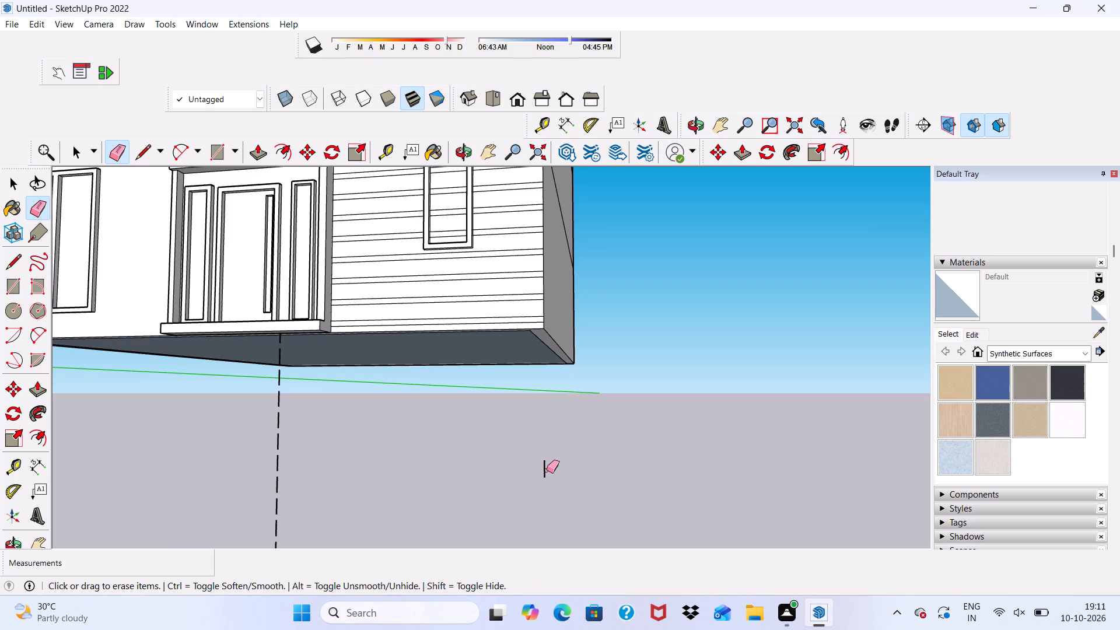
{"action": "left_click", "coordinate": [545, 473]}
Erase the upper short vertical segments hanging below the base under the entrance, starting right beneath the doorstep.
{"action": "scroll", "coordinate": [532, 377], "scroll_direction": "down", "scroll_amount": 6}
{"action": "scroll", "coordinate": [449, 395], "scroll_direction": "up", "scroll_amount": 9}
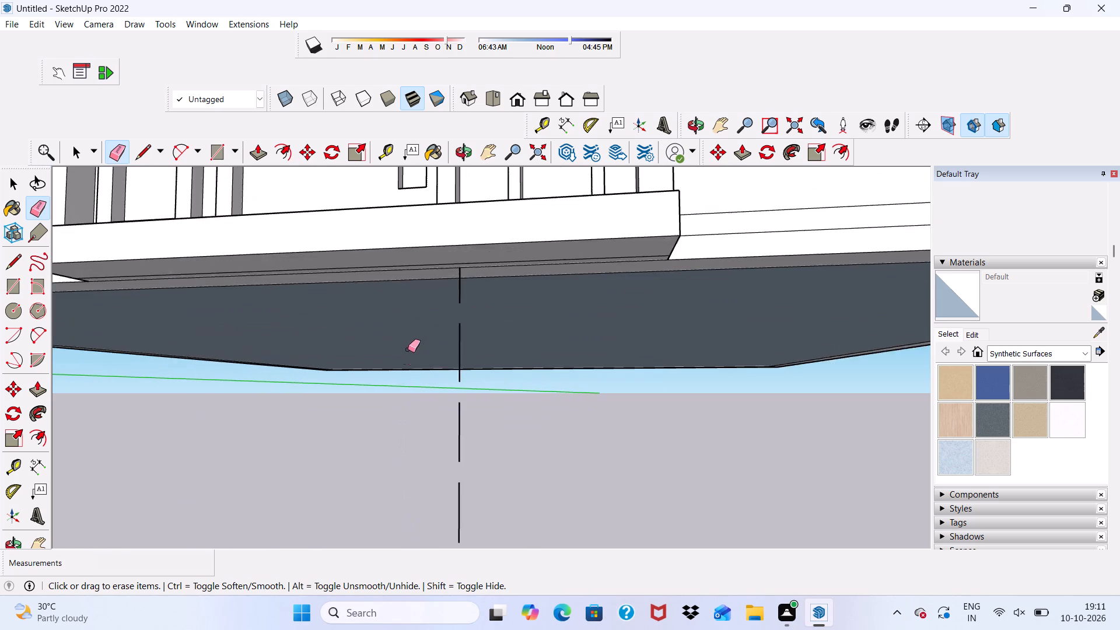
{"action": "scroll", "coordinate": [408, 349], "scroll_direction": "up", "scroll_amount": 4}
{"action": "left_click", "coordinate": [477, 278]}
{"action": "left_click", "coordinate": [479, 275]}
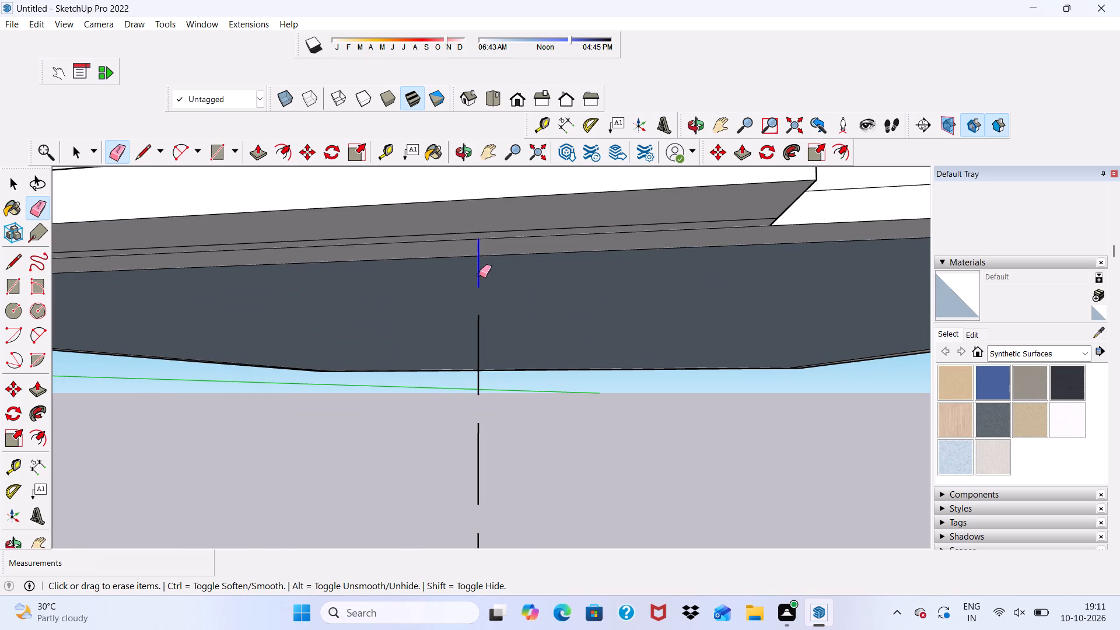
{"action": "left_click_drag", "start_coordinate": [482, 346], "coordinate": [464, 352]}
{"action": "scroll", "coordinate": [466, 318], "scroll_direction": "down", "scroll_amount": 9}
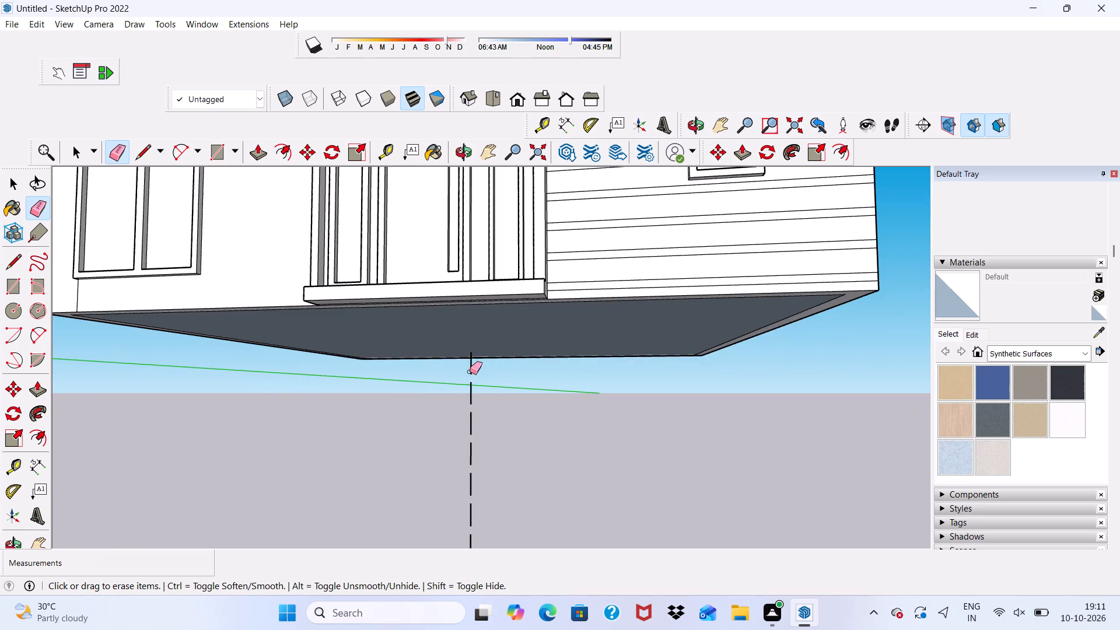
{"action": "scroll", "coordinate": [457, 388], "scroll_direction": "up", "scroll_amount": 5}
{"action": "left_click_drag", "start_coordinate": [524, 316], "coordinate": [534, 304]}
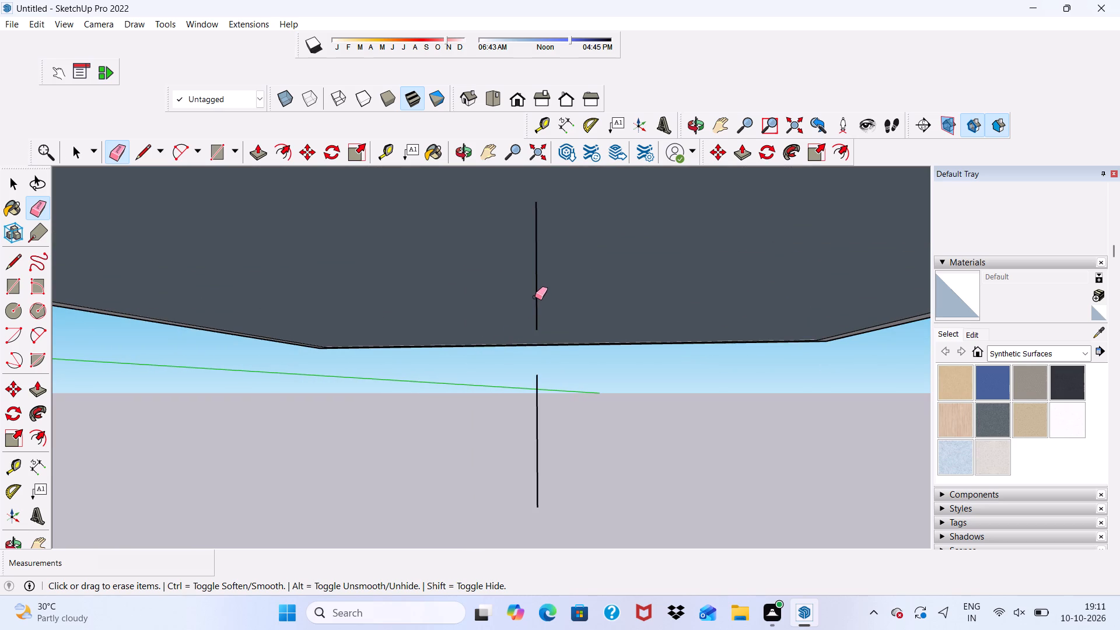
{"action": "left_click", "coordinate": [535, 297]}
{"action": "left_click_drag", "start_coordinate": [538, 288], "coordinate": [535, 267]}
{"action": "scroll", "coordinate": [519, 270], "scroll_direction": "down", "scroll_amount": 8}
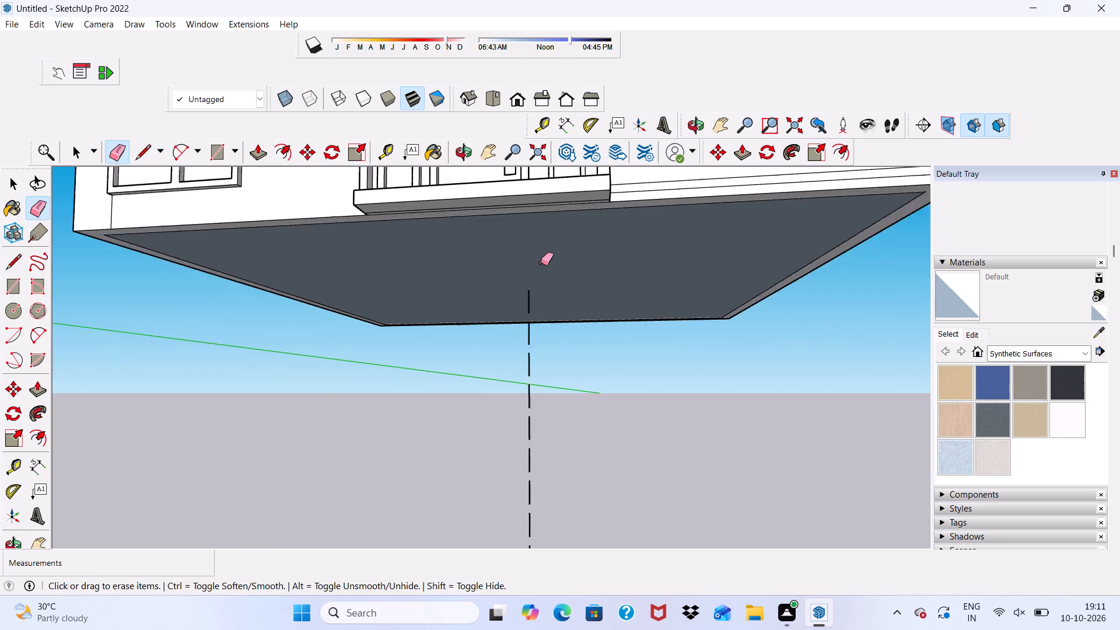
{"action": "scroll", "coordinate": [541, 262], "scroll_direction": "down", "scroll_amount": 7}
{"action": "scroll", "coordinate": [559, 432], "scroll_direction": "up", "scroll_amount": 10}
{"action": "left_click_drag", "start_coordinate": [491, 411], "coordinate": [489, 418]}
{"action": "left_click_drag", "start_coordinate": [493, 356], "coordinate": [483, 358]}
{"action": "left_click_drag", "start_coordinate": [499, 273], "coordinate": [475, 279]}
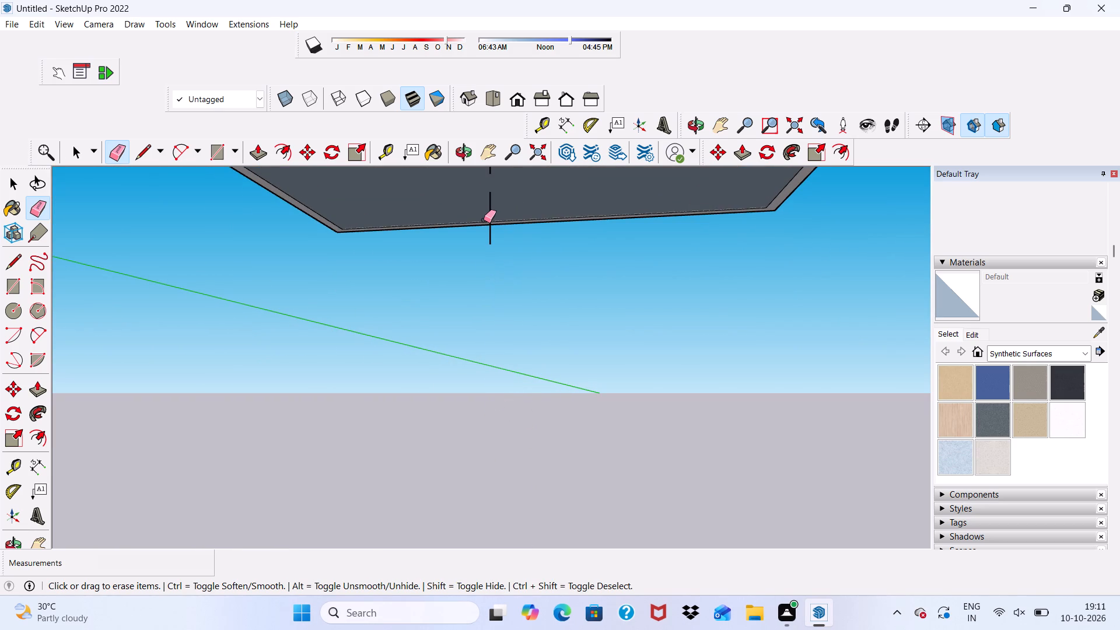
{"action": "left_click", "coordinate": [484, 220]}
Erase the remaining short vertical segments of the surplus strips' left ends below the base, down to the lowest one.
{"action": "scroll", "coordinate": [487, 218], "scroll_direction": "down", "scroll_amount": 15}
{"action": "scroll", "coordinate": [468, 306], "scroll_direction": "down", "scroll_amount": 3}
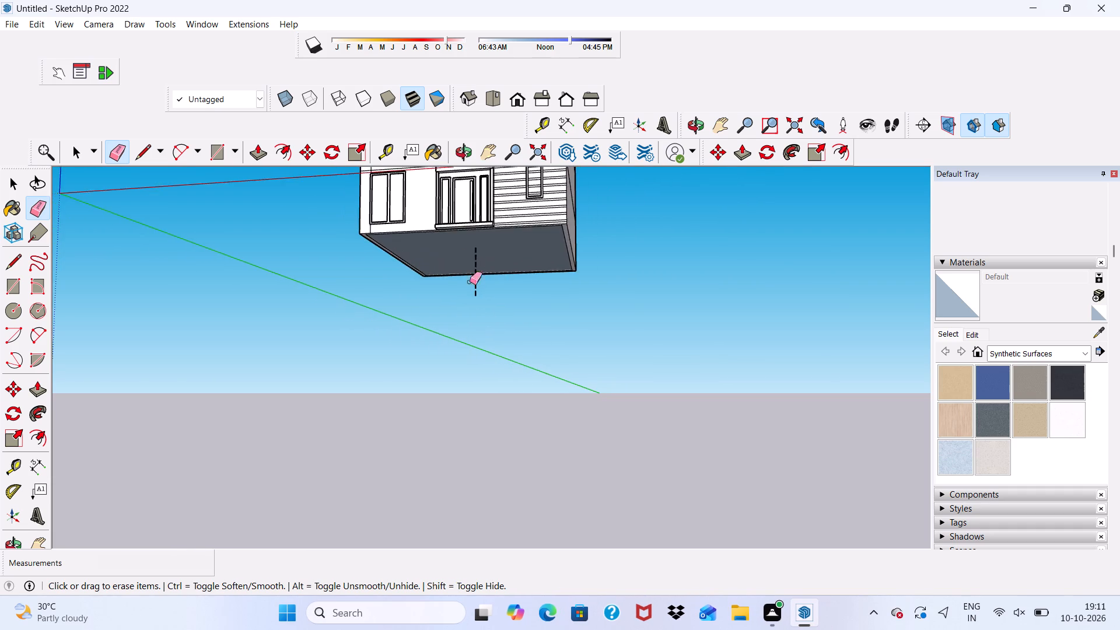
{"action": "scroll", "coordinate": [450, 234], "scroll_direction": "up", "scroll_amount": 10}
{"action": "scroll", "coordinate": [482, 290], "scroll_direction": "up", "scroll_amount": 1}
{"action": "left_click_drag", "start_coordinate": [537, 221], "coordinate": [537, 230]}
{"action": "left_click", "coordinate": [541, 245]}
{"action": "left_click_drag", "start_coordinate": [533, 222], "coordinate": [544, 222]}
{"action": "left_click_drag", "start_coordinate": [536, 267], "coordinate": [548, 265]}
{"action": "left_click", "coordinate": [538, 314]}
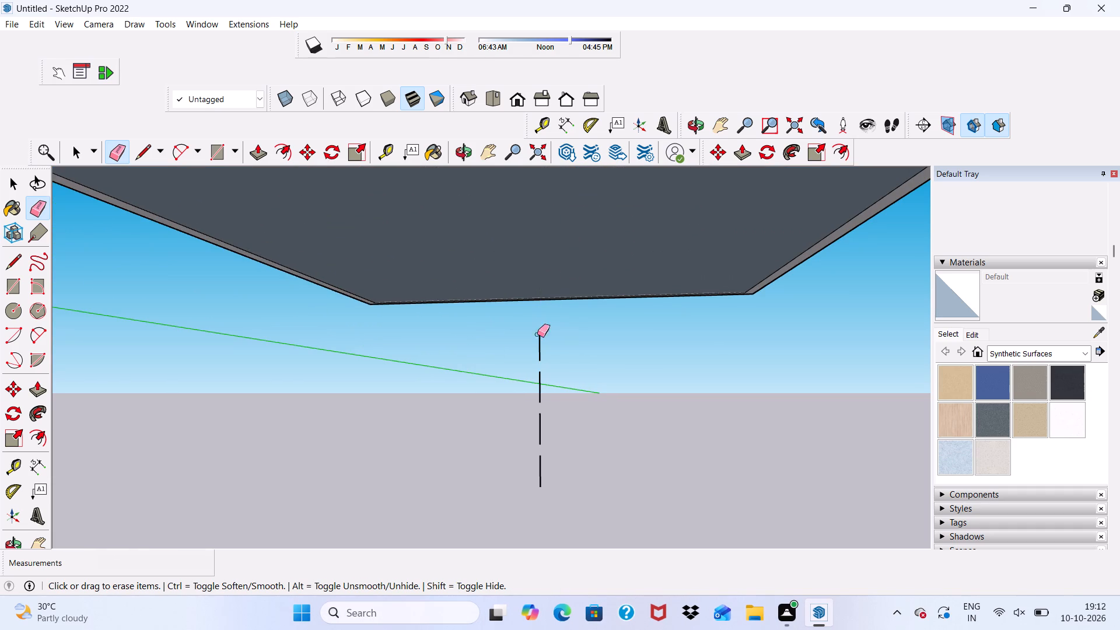
{"action": "left_click", "coordinate": [540, 351]}
{"action": "left_click", "coordinate": [538, 385]}
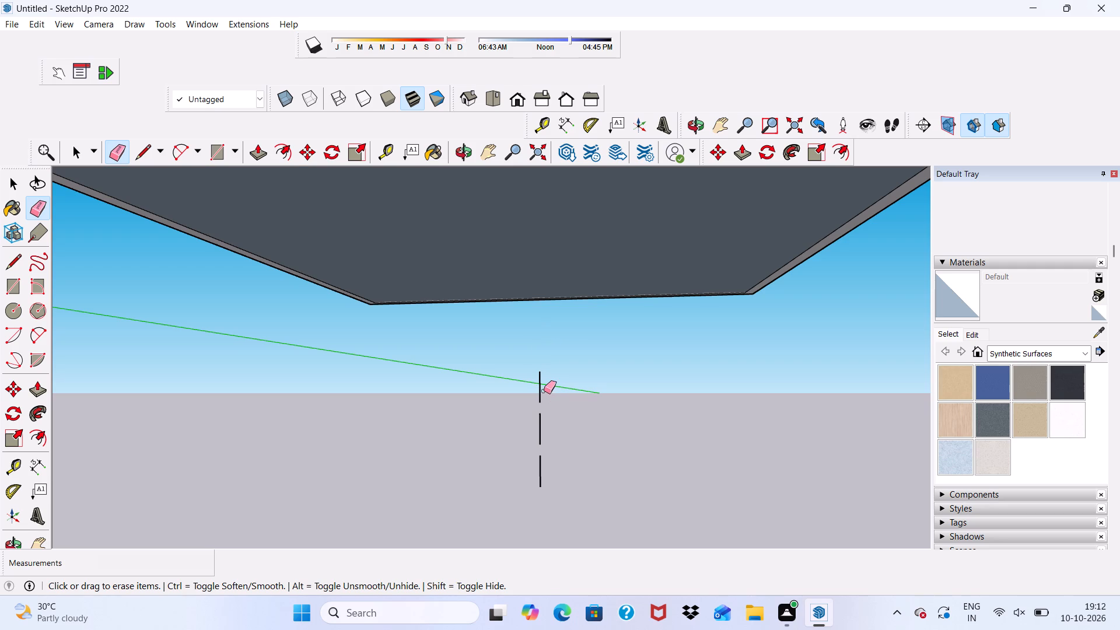
{"action": "left_click", "coordinate": [544, 391]}
{"action": "left_click_drag", "start_coordinate": [539, 419], "coordinate": [548, 436]}
{"action": "left_click", "coordinate": [540, 474]}
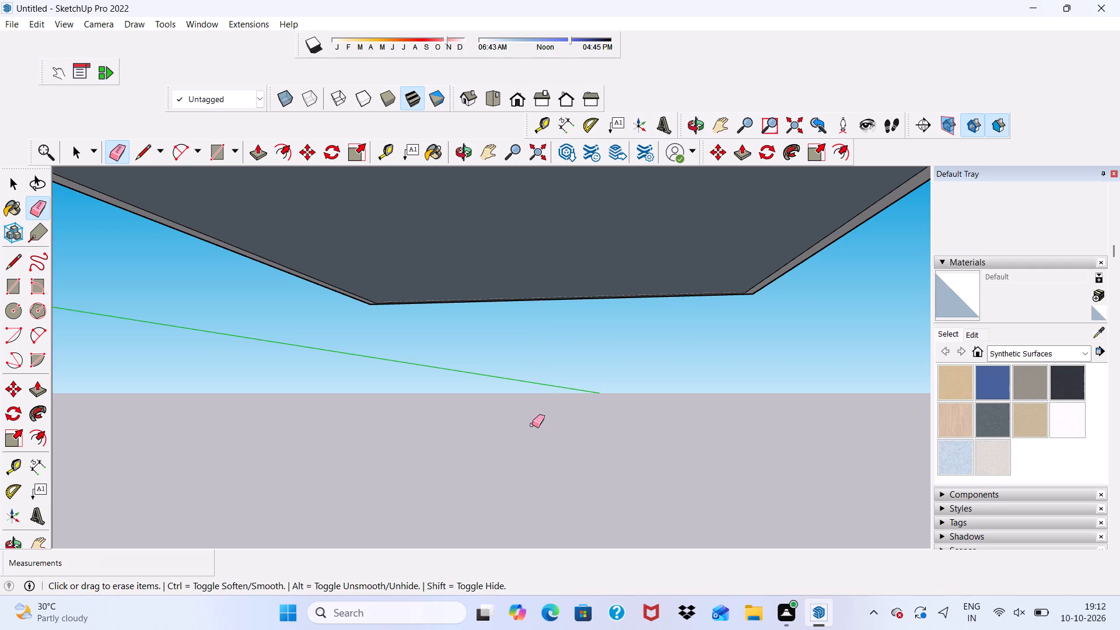
{"action": "scroll", "coordinate": [516, 428], "scroll_direction": "down", "scroll_amount": 6}
{"action": "key", "text": "space"}
Erase the first-storey ceiling line on the front facade, both left of the entrance canopy and across the strips beside it.
{"action": "scroll", "coordinate": [528, 380], "scroll_direction": "down", "scroll_amount": 11}
{"action": "scroll", "coordinate": [425, 313], "scroll_direction": "down", "scroll_amount": 3}
{"action": "middle_click_drag", "start_coordinate": [425, 313], "coordinate": [466, 428]}
{"action": "scroll", "coordinate": [474, 328], "scroll_direction": "up", "scroll_amount": 5}
{"action": "scroll", "coordinate": [535, 199], "scroll_direction": "up", "scroll_amount": 4}
{"action": "middle_click_drag", "start_coordinate": [508, 298], "coordinate": [460, 240]}
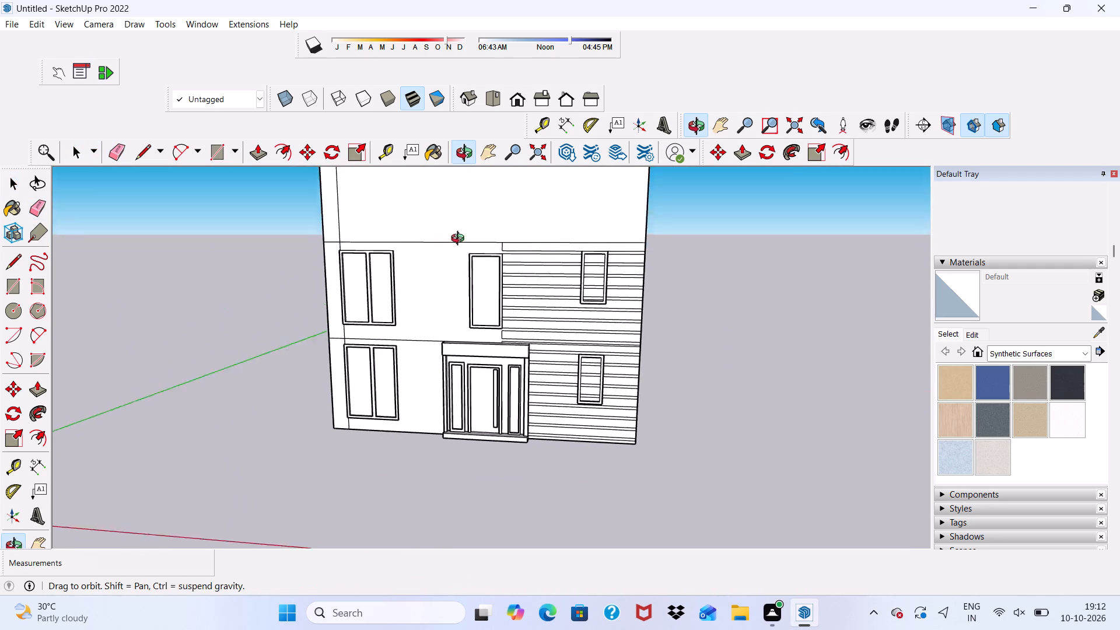
{"action": "middle_click_drag", "start_coordinate": [460, 240], "coordinate": [427, 234]}
{"action": "scroll", "coordinate": [582, 352], "scroll_direction": "up", "scroll_amount": 10}
{"action": "scroll", "coordinate": [519, 324], "scroll_direction": "up", "scroll_amount": 4}
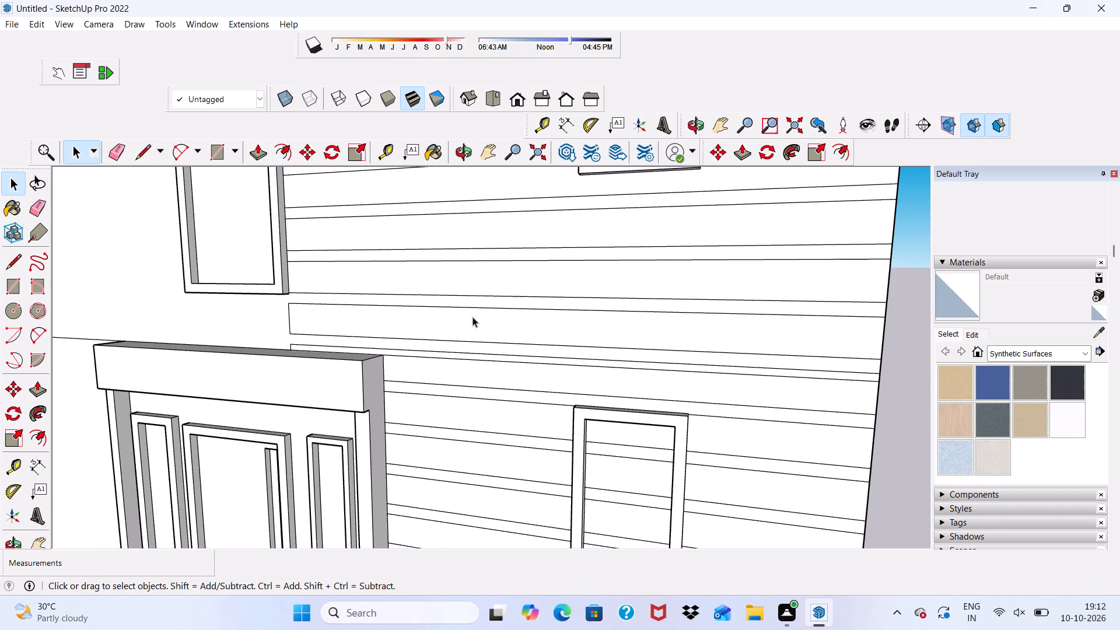
{"action": "left_click", "coordinate": [111, 150]}
{"action": "scroll", "coordinate": [83, 332], "scroll_direction": "up", "scroll_amount": 4}
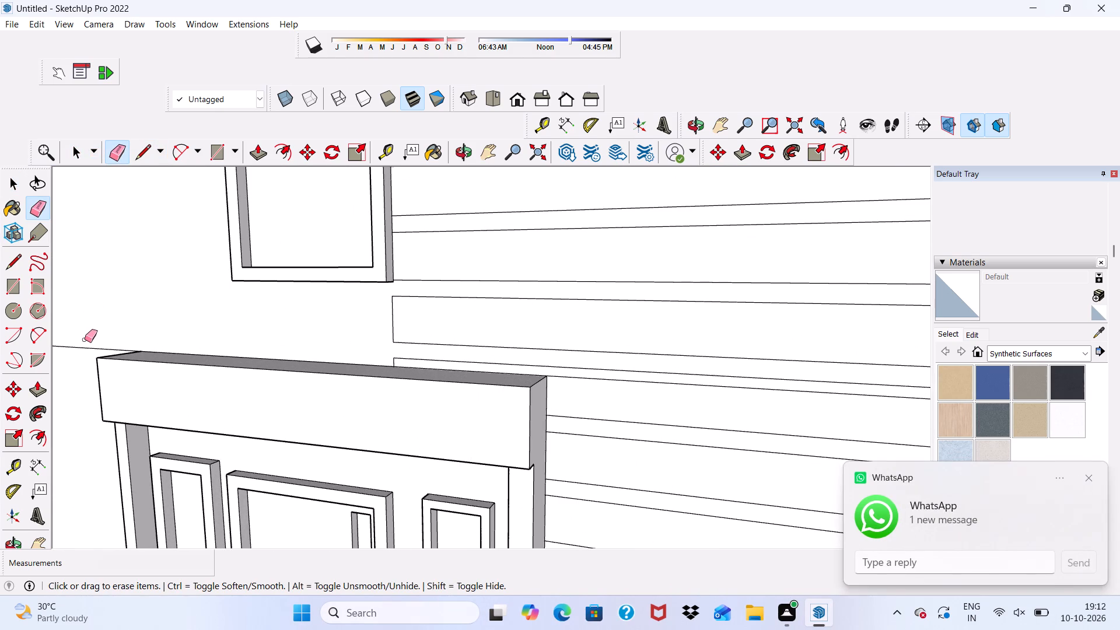
{"action": "left_click_drag", "start_coordinate": [83, 340], "coordinate": [77, 353]}
{"action": "scroll", "coordinate": [79, 340], "scroll_direction": "down", "scroll_amount": 9}
{"action": "scroll", "coordinate": [381, 387], "scroll_direction": "up", "scroll_amount": 3}
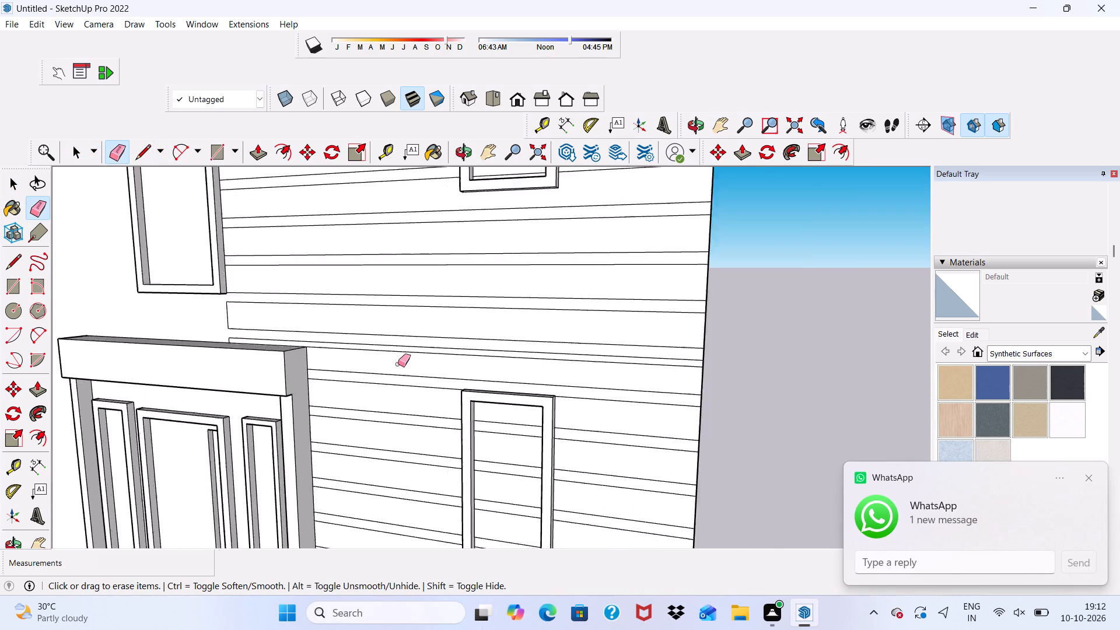
{"action": "scroll", "coordinate": [398, 364], "scroll_direction": "up", "scroll_amount": 7}
{"action": "scroll", "coordinate": [404, 343], "scroll_direction": "down", "scroll_amount": 7}
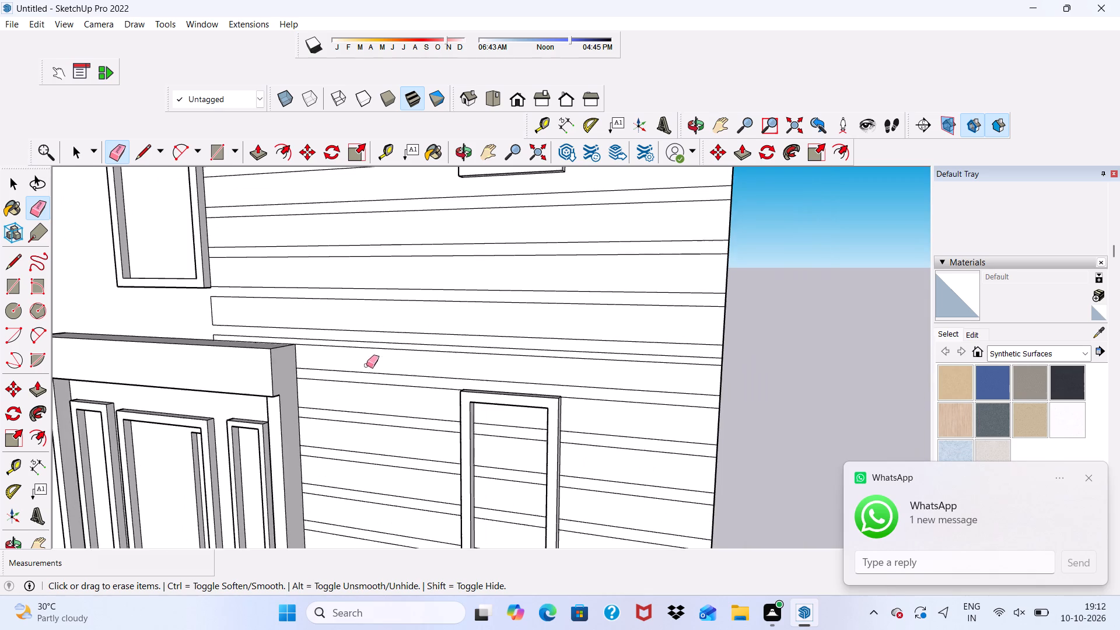
{"action": "middle_click_drag", "start_coordinate": [366, 434], "coordinate": [286, 462]}
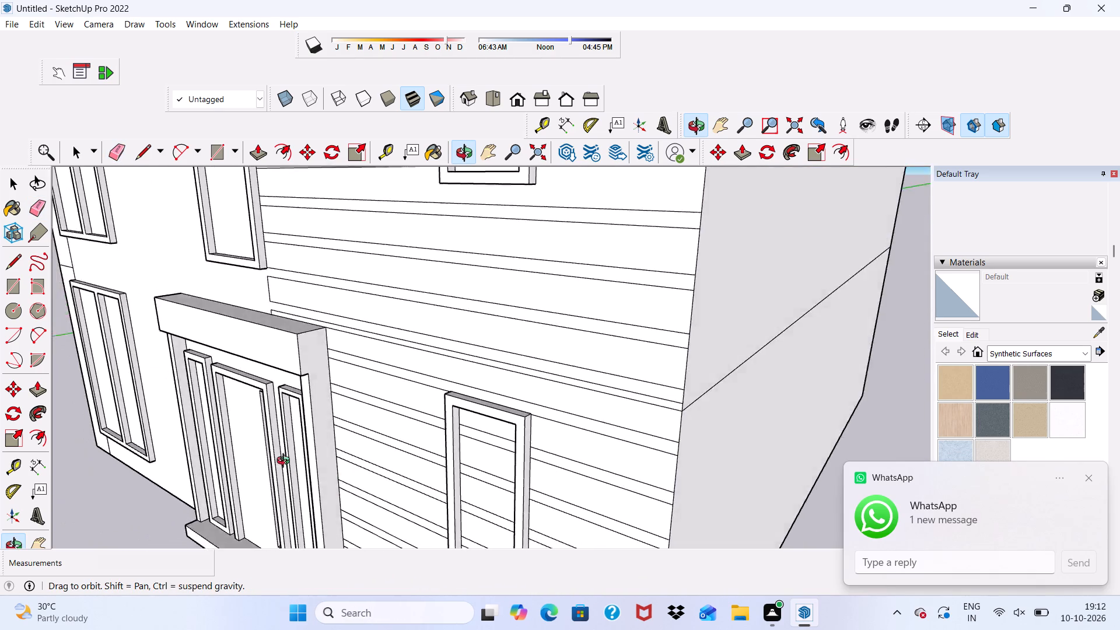
{"action": "middle_click_drag", "start_coordinate": [286, 462], "coordinate": [389, 428]}
{"action": "scroll", "coordinate": [326, 337], "scroll_direction": "up", "scroll_amount": 10}
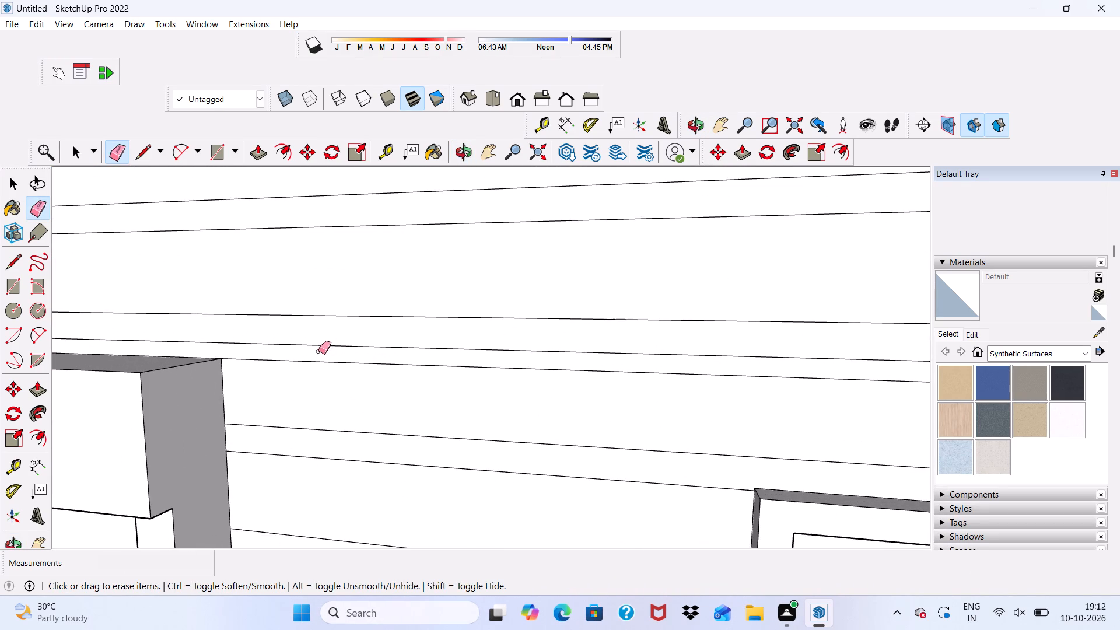
{"action": "left_click", "coordinate": [306, 358]}
{"action": "scroll", "coordinate": [296, 360], "scroll_direction": "down", "scroll_amount": 3}
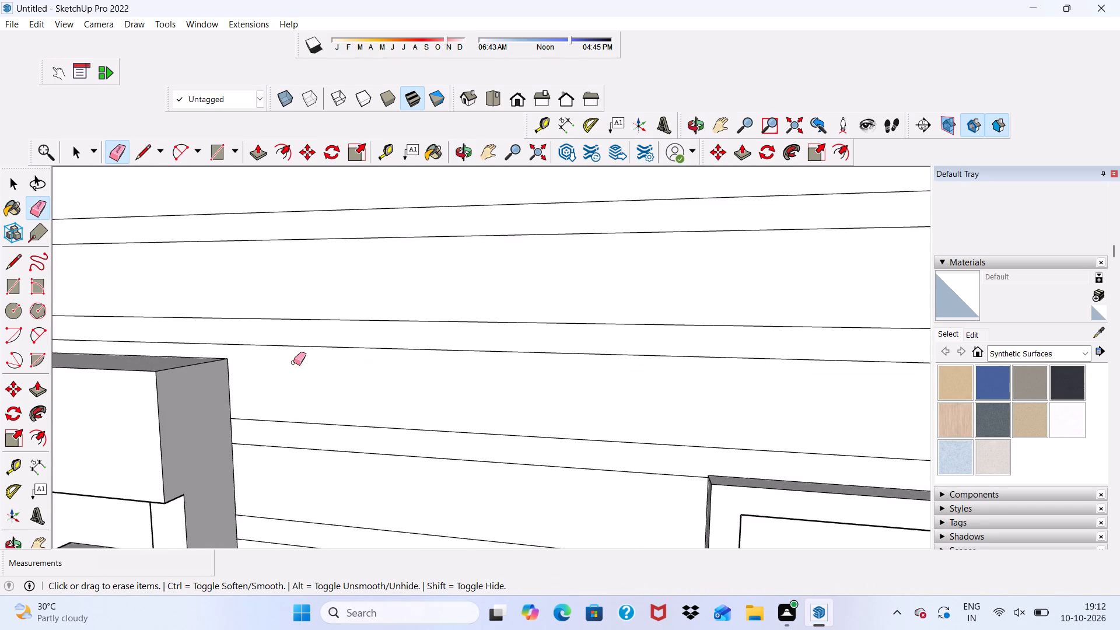
Erase the first- and second-storey ceiling lines on the side wall adjoining the striped part of the facade.
{"action": "scroll", "coordinate": [293, 362], "scroll_direction": "down", "scroll_amount": 14}
{"action": "middle_click_drag", "start_coordinate": [574, 384], "coordinate": [376, 393]}
{"action": "left_click_drag", "start_coordinate": [583, 369], "coordinate": [587, 375]}
{"action": "scroll", "coordinate": [503, 384], "scroll_direction": "down", "scroll_amount": 13}
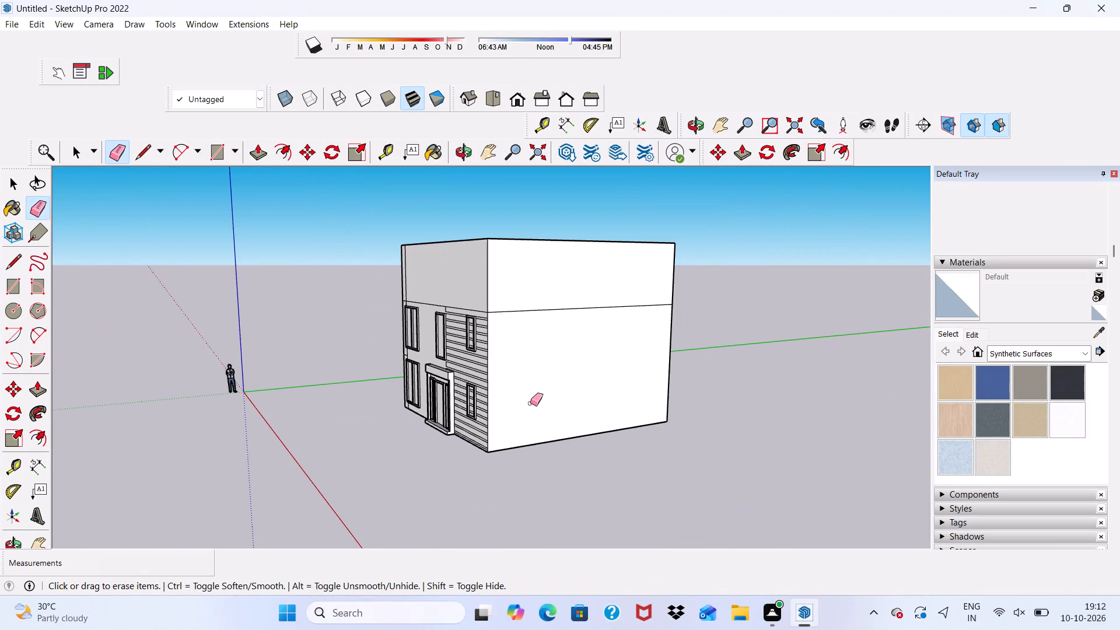
{"action": "left_click_drag", "start_coordinate": [563, 304], "coordinate": [563, 331]}
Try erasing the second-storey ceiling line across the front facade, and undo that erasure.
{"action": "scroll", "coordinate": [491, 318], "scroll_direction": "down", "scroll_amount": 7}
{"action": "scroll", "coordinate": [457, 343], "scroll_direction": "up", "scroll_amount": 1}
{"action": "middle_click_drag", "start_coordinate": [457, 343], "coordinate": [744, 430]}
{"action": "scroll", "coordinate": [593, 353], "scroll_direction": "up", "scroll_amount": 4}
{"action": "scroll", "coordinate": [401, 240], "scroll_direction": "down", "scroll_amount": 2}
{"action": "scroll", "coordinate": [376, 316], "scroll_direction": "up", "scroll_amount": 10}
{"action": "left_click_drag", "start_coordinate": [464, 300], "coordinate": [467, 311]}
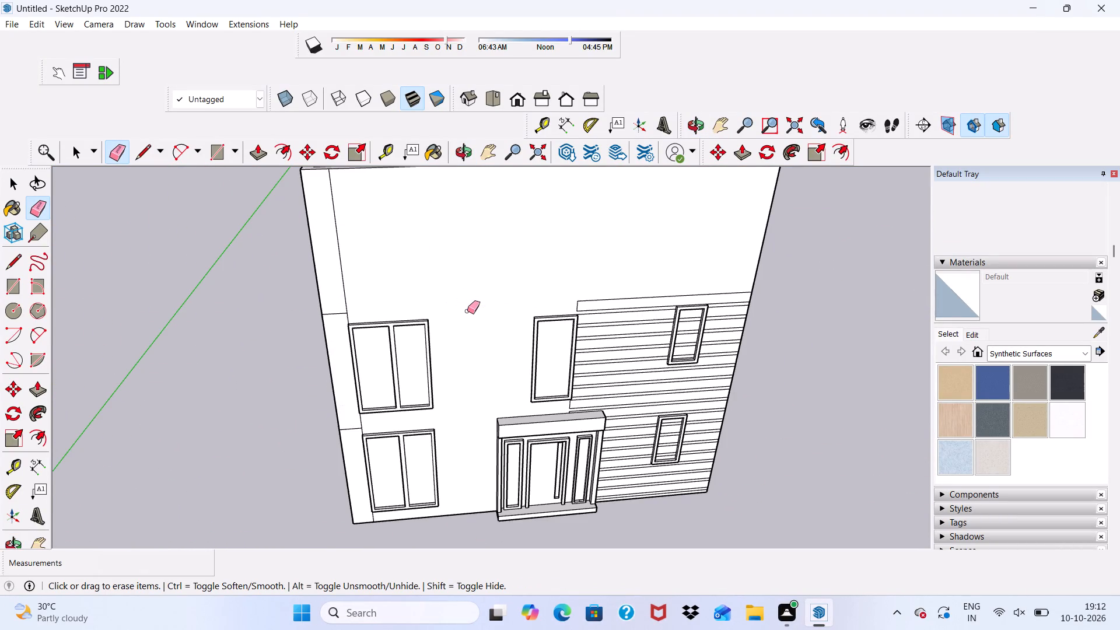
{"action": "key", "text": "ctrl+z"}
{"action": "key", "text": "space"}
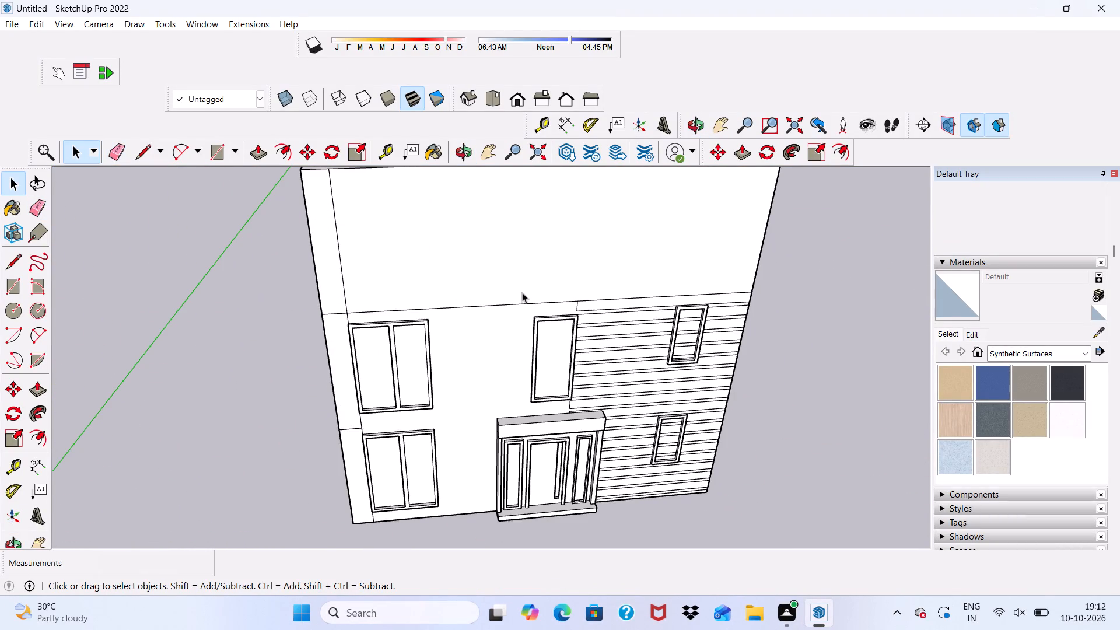
Erase the strip lines crossing the glass of the narrow second-storey window in the striped part of the facade.
{"action": "scroll", "coordinate": [559, 315], "scroll_direction": "down", "scroll_amount": 4}
{"action": "middle_click_drag", "start_coordinate": [597, 348], "coordinate": [540, 219]}
{"action": "scroll", "coordinate": [505, 215], "scroll_direction": "up", "scroll_amount": 4}
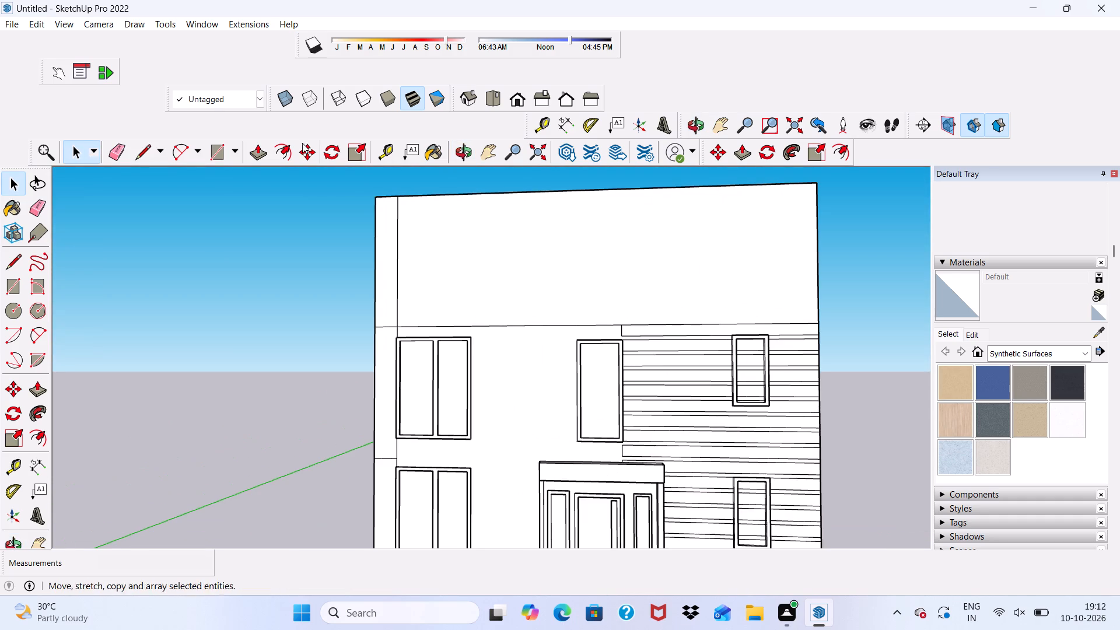
{"action": "left_click", "coordinate": [115, 148]}
{"action": "scroll", "coordinate": [727, 393], "scroll_direction": "up", "scroll_amount": 9}
{"action": "left_click_drag", "start_coordinate": [739, 318], "coordinate": [744, 417]}
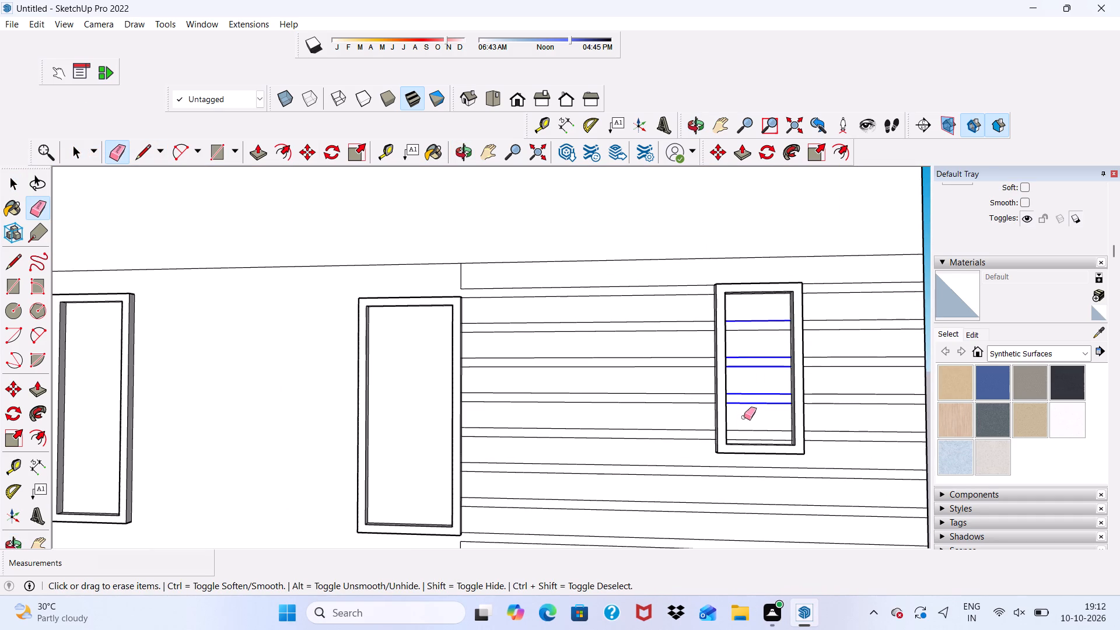
{"action": "left_click_drag", "start_coordinate": [744, 417], "coordinate": [743, 439]}
{"action": "left_click", "coordinate": [743, 439]}
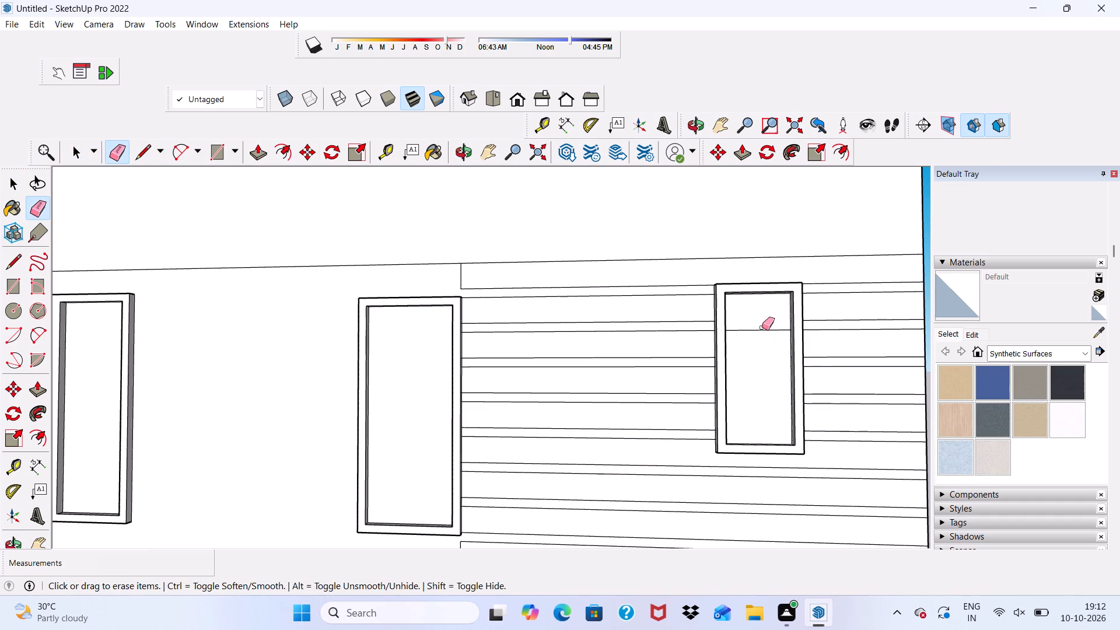
{"action": "left_click_drag", "start_coordinate": [762, 328], "coordinate": [753, 346]}
Erase the strip lines crossing the glass of the narrow ground-floor window right of the entrance.
{"action": "scroll", "coordinate": [650, 284], "scroll_direction": "down", "scroll_amount": 5}
{"action": "scroll", "coordinate": [505, 228], "scroll_direction": "down", "scroll_amount": 5}
{"action": "scroll", "coordinate": [631, 436], "scroll_direction": "up", "scroll_amount": 7}
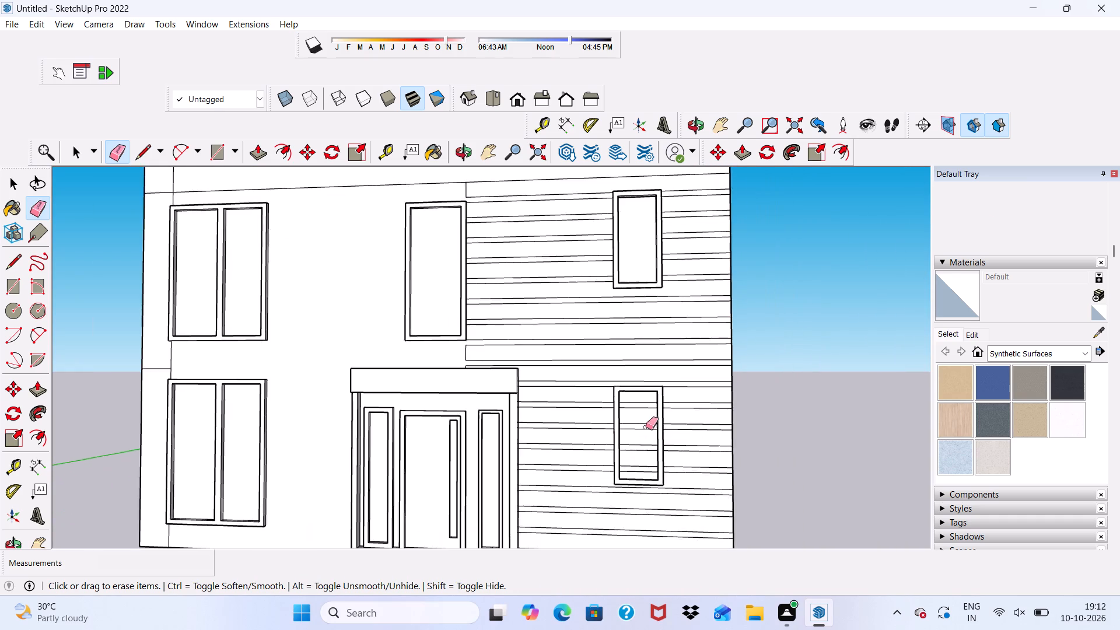
{"action": "scroll", "coordinate": [646, 427], "scroll_direction": "up", "scroll_amount": 7}
{"action": "left_click_drag", "start_coordinate": [632, 375], "coordinate": [629, 442]}
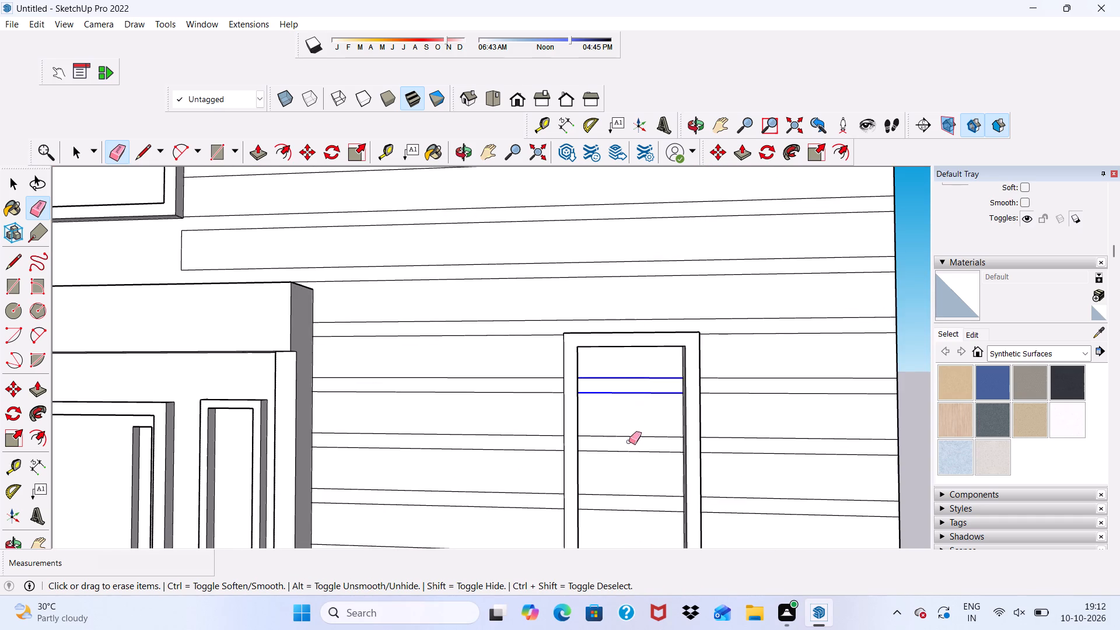
{"action": "left_click_drag", "start_coordinate": [629, 442], "coordinate": [631, 513]}
{"action": "scroll", "coordinate": [649, 394], "scroll_direction": "down", "scroll_amount": 10}
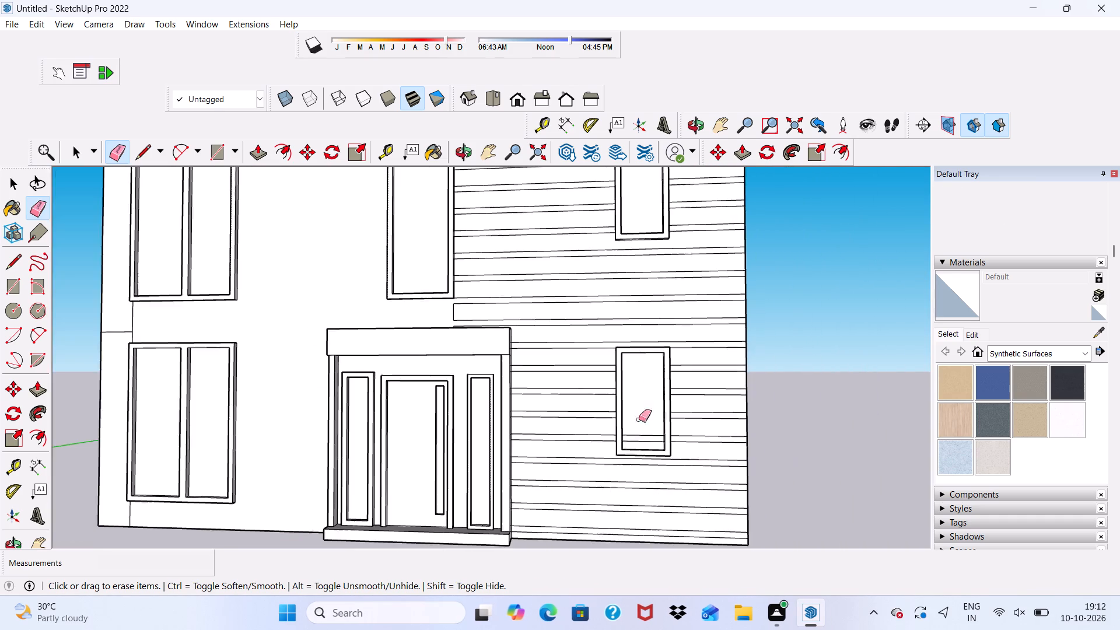
{"action": "scroll", "coordinate": [622, 464], "scroll_direction": "up", "scroll_amount": 12}
{"action": "left_click_drag", "start_coordinate": [652, 388], "coordinate": [653, 415]}
{"action": "scroll", "coordinate": [627, 381], "scroll_direction": "down", "scroll_amount": 5}
{"action": "key", "text": "space"}
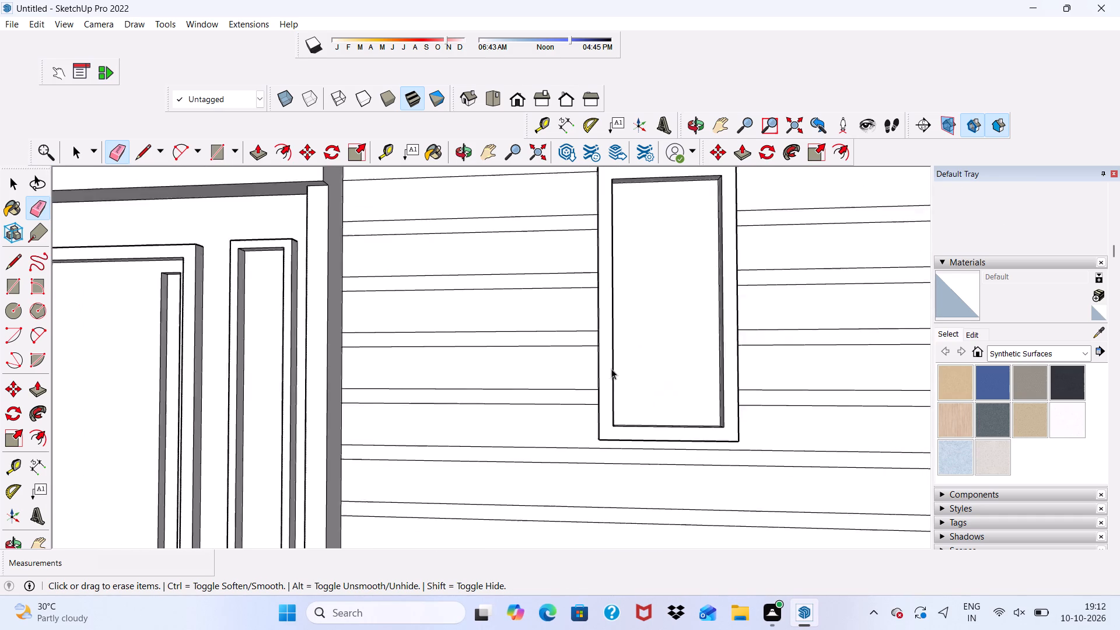
Examine the front facade's strips, windows, entrance and base from several angles.
{"action": "scroll", "coordinate": [589, 348], "scroll_direction": "down", "scroll_amount": 7}
{"action": "middle_click_drag", "start_coordinate": [625, 309], "coordinate": [600, 374]}
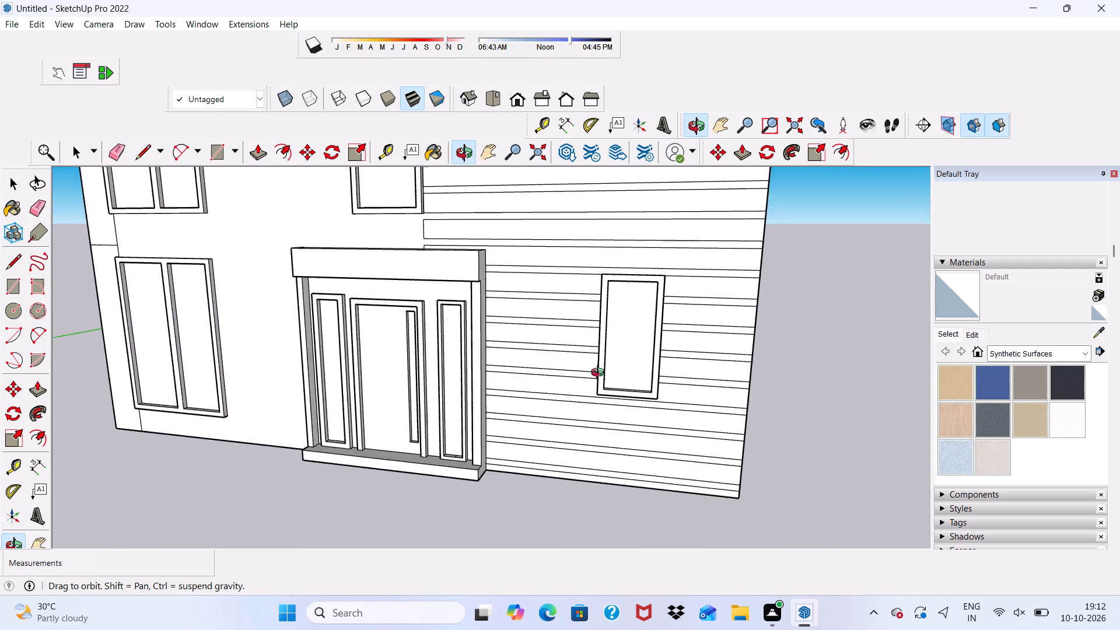
{"action": "middle_click_drag", "start_coordinate": [600, 374], "coordinate": [701, 397]}
{"action": "scroll", "coordinate": [706, 331], "scroll_direction": "up", "scroll_amount": 1}
{"action": "scroll", "coordinate": [689, 321], "scroll_direction": "down", "scroll_amount": 6}
{"action": "scroll", "coordinate": [584, 362], "scroll_direction": "up", "scroll_amount": 1}
{"action": "scroll", "coordinate": [581, 336], "scroll_direction": "down", "scroll_amount": 5}
{"action": "middle_click_drag", "start_coordinate": [576, 353], "coordinate": [537, 237]}
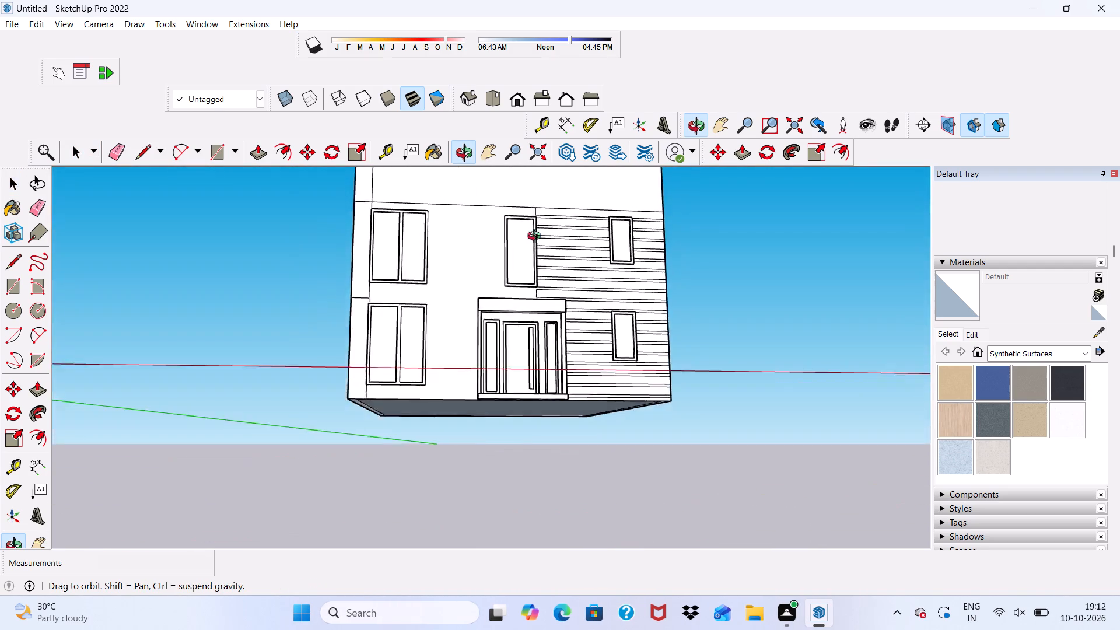
{"action": "middle_click_drag", "start_coordinate": [537, 237], "coordinate": [466, 319]}
{"action": "scroll", "coordinate": [466, 319], "scroll_direction": "up", "scroll_amount": 1}
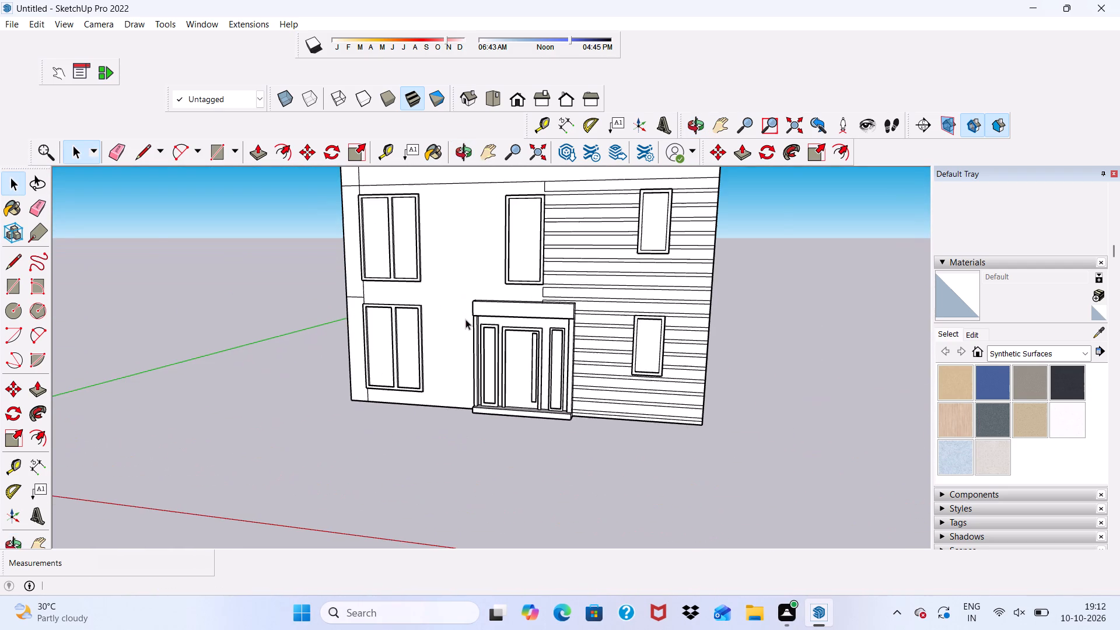
{"action": "scroll", "coordinate": [466, 319], "scroll_direction": "down", "scroll_amount": 7}
{"action": "scroll", "coordinate": [512, 209], "scroll_direction": "up", "scroll_amount": 4}
{"action": "scroll", "coordinate": [516, 288], "scroll_direction": "up", "scroll_amount": 3}
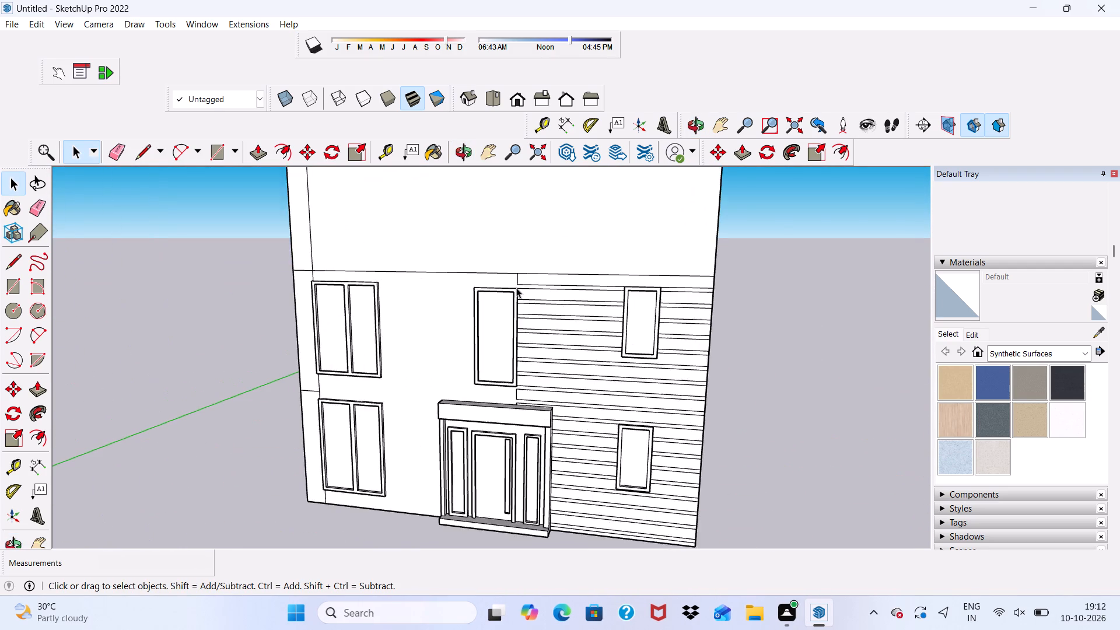
{"action": "scroll", "coordinate": [516, 288], "scroll_direction": "up", "scroll_amount": 2}
{"action": "scroll", "coordinate": [516, 288], "scroll_direction": "down", "scroll_amount": 5}
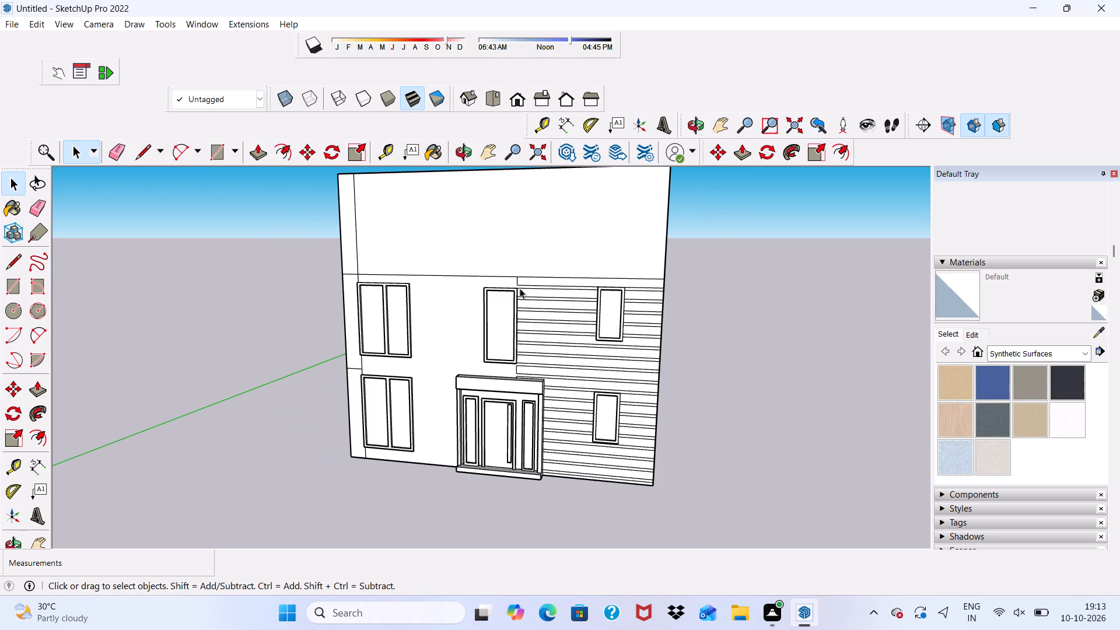
{"action": "scroll", "coordinate": [520, 288], "scroll_direction": "up", "scroll_amount": 1}
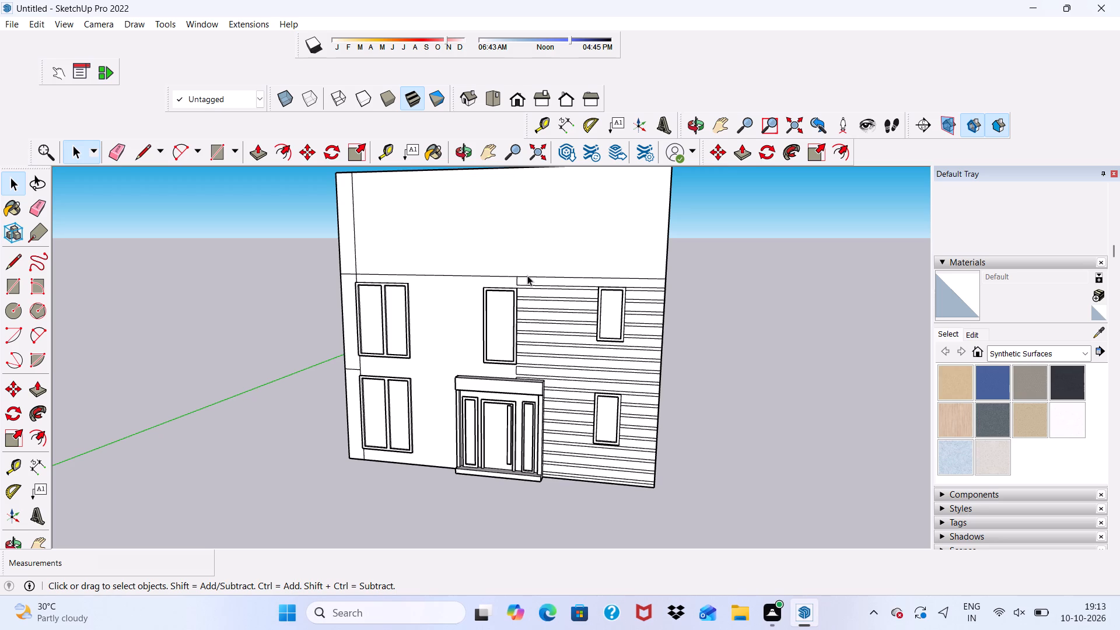
{"action": "scroll", "coordinate": [527, 275], "scroll_direction": "up", "scroll_amount": 1}
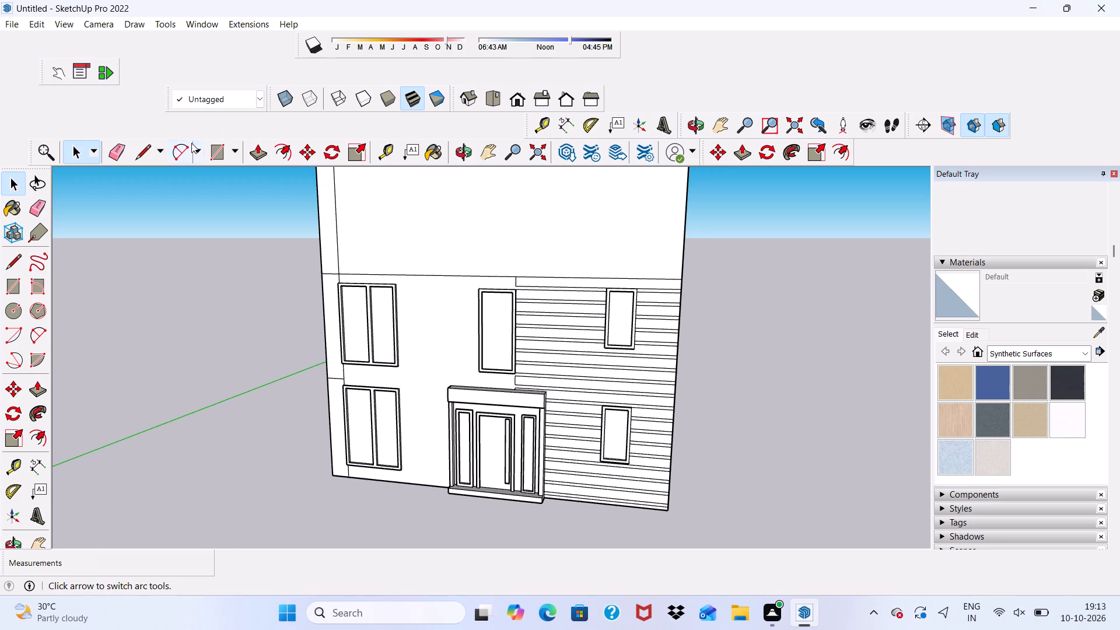
Draw a thin rectangle about 21' 4" by 1' above the second-storey ceiling line, reaching the facade corner beside the strips.
{"action": "left_click", "coordinate": [212, 148]}
{"action": "scroll", "coordinate": [381, 269], "scroll_direction": "up", "scroll_amount": 2}
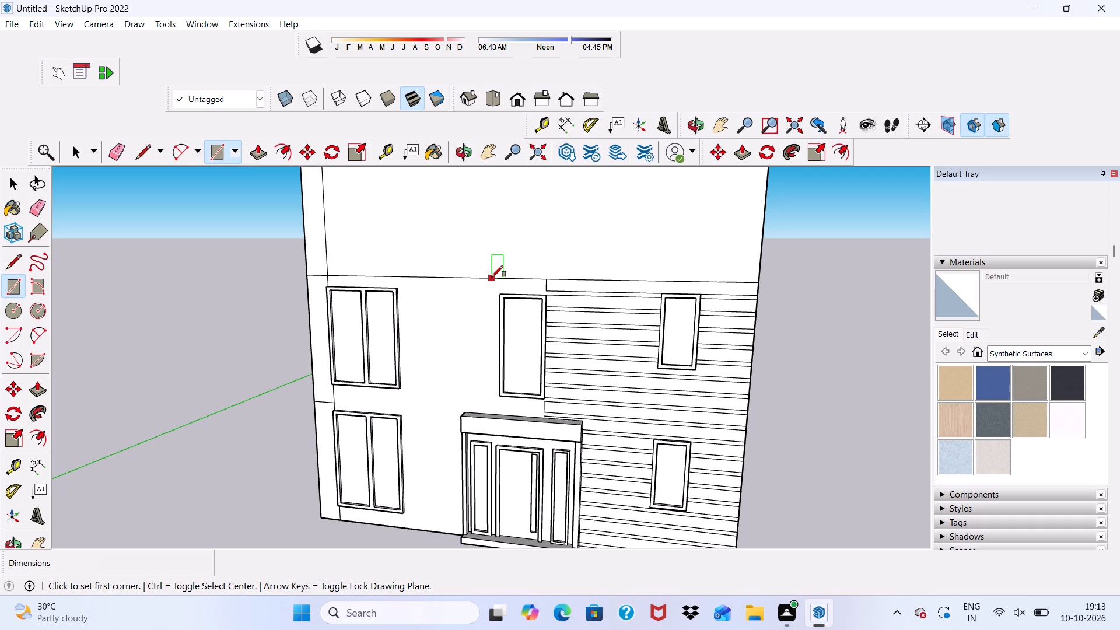
{"action": "left_click", "coordinate": [442, 275]}
{"action": "scroll", "coordinate": [467, 264], "scroll_direction": "down", "scroll_amount": 5}
{"action": "scroll", "coordinate": [662, 255], "scroll_direction": "up", "scroll_amount": 4}
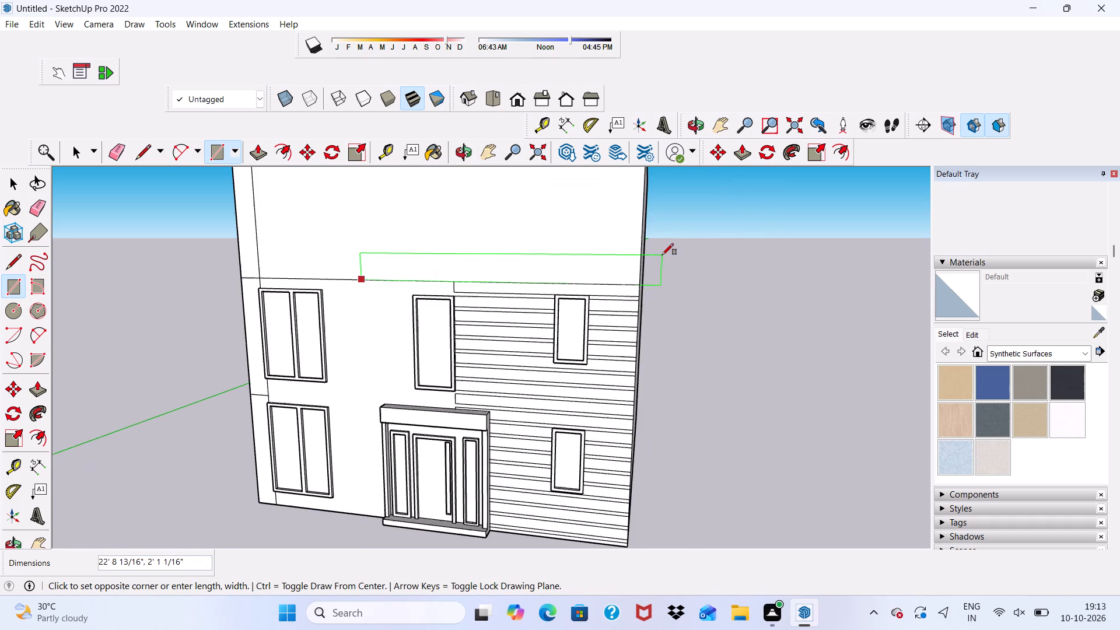
{"action": "scroll", "coordinate": [636, 268], "scroll_direction": "up", "scroll_amount": 1}
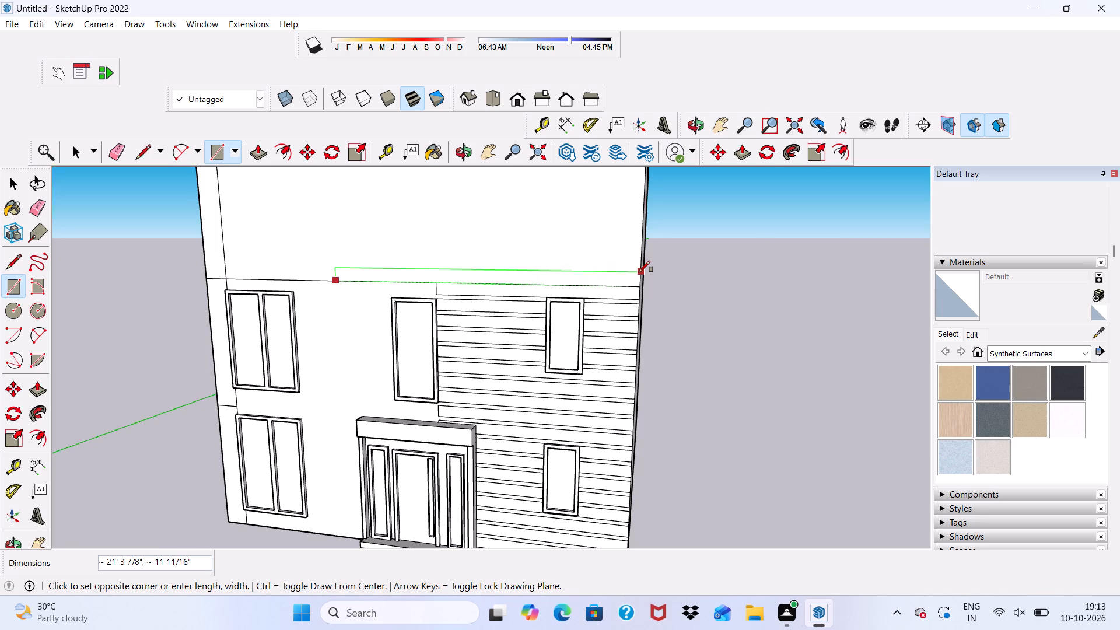
{"action": "left_click", "coordinate": [639, 272]}
{"action": "key", "text": "space"}
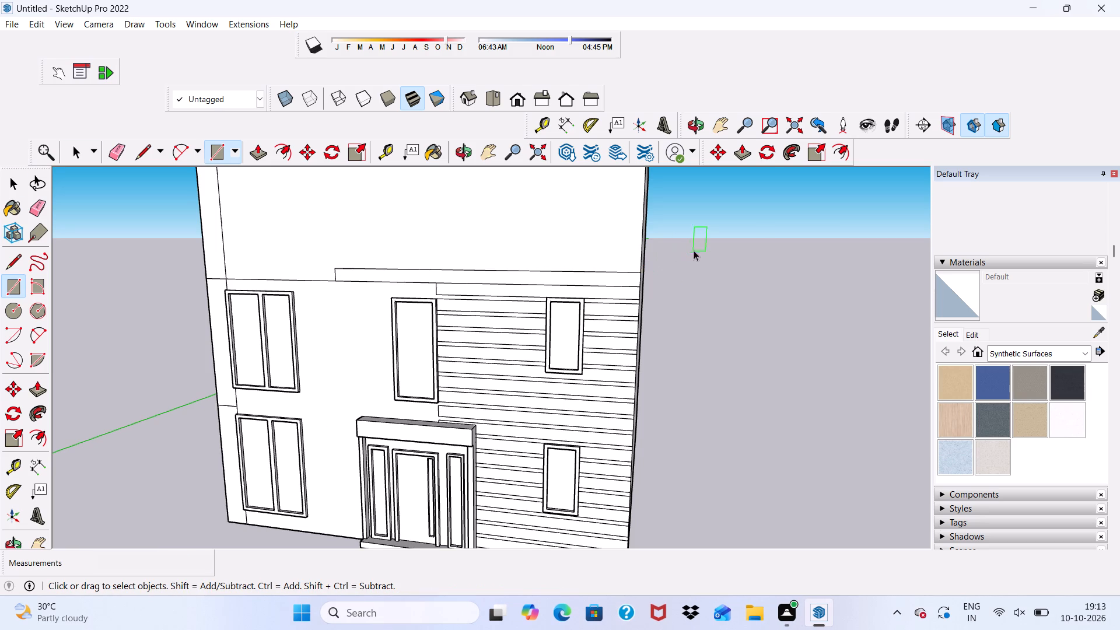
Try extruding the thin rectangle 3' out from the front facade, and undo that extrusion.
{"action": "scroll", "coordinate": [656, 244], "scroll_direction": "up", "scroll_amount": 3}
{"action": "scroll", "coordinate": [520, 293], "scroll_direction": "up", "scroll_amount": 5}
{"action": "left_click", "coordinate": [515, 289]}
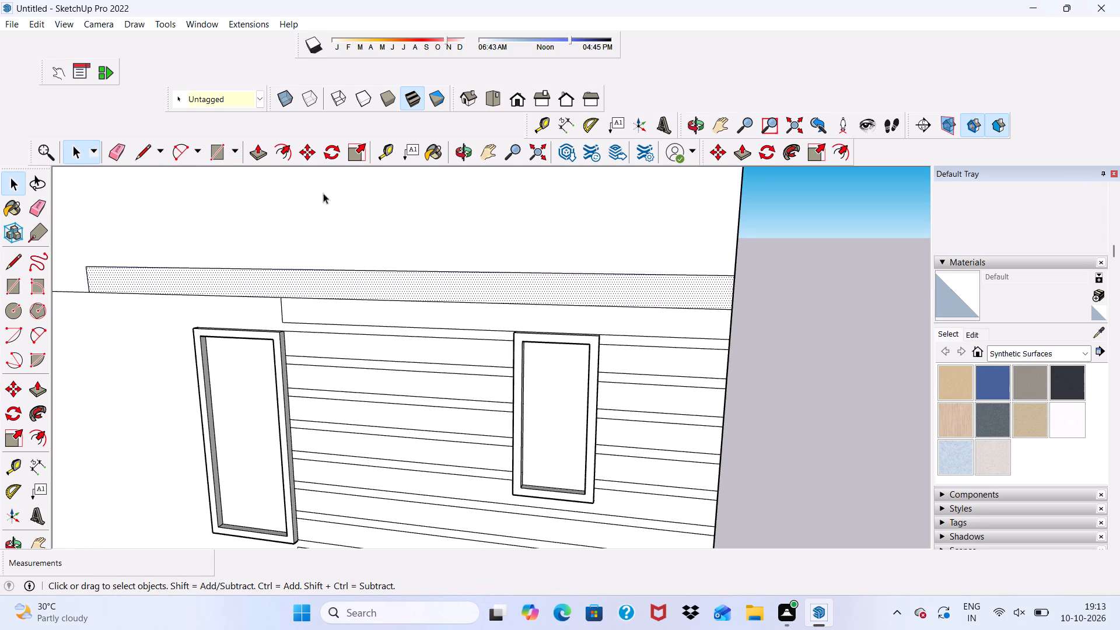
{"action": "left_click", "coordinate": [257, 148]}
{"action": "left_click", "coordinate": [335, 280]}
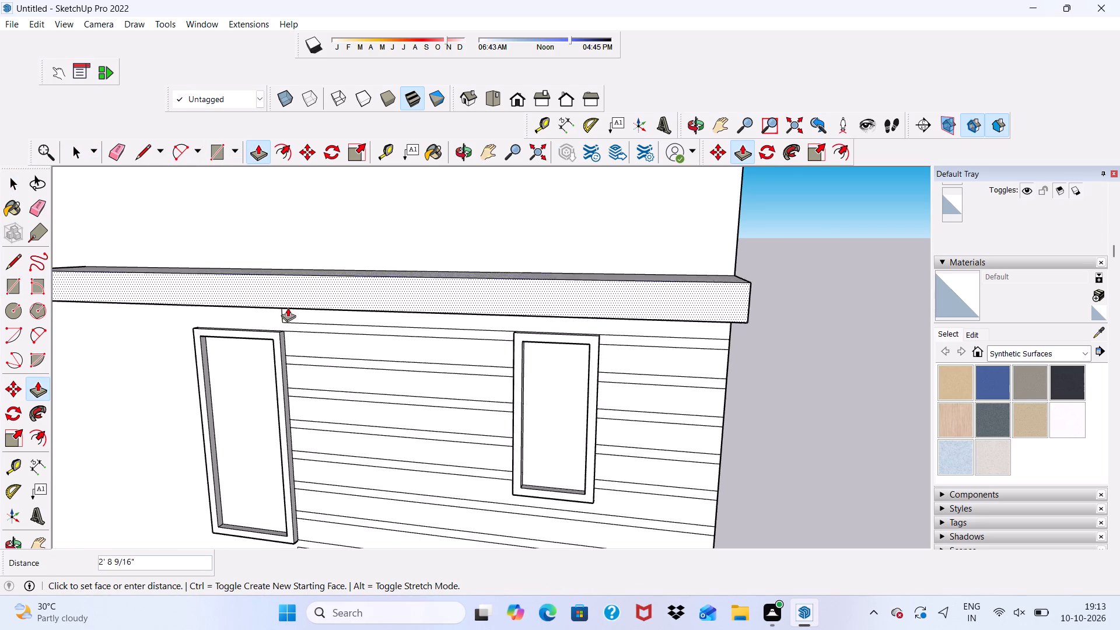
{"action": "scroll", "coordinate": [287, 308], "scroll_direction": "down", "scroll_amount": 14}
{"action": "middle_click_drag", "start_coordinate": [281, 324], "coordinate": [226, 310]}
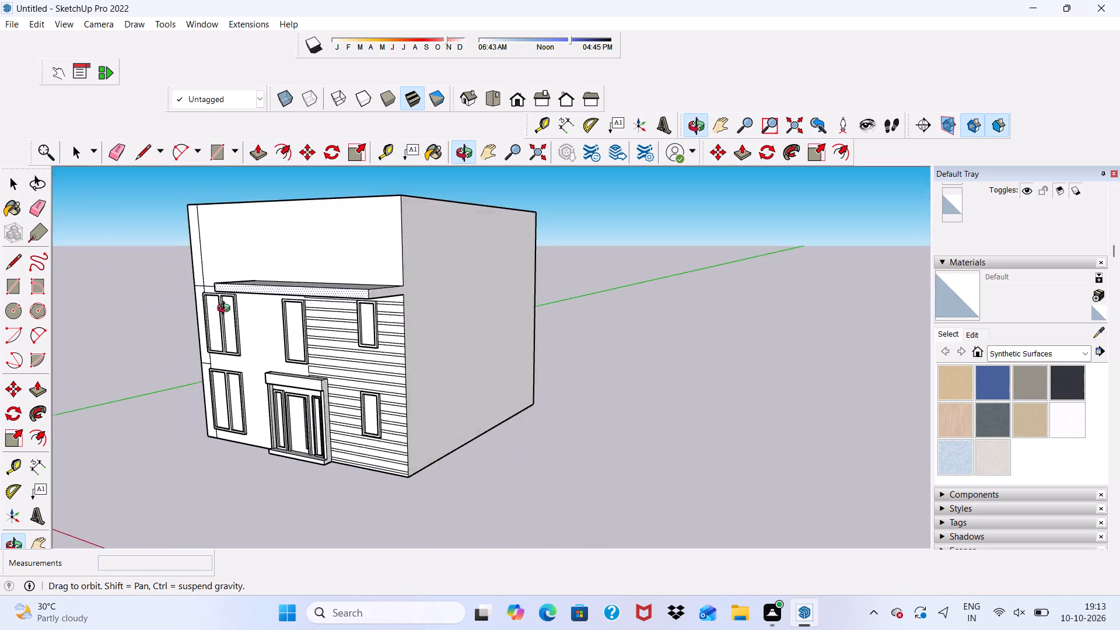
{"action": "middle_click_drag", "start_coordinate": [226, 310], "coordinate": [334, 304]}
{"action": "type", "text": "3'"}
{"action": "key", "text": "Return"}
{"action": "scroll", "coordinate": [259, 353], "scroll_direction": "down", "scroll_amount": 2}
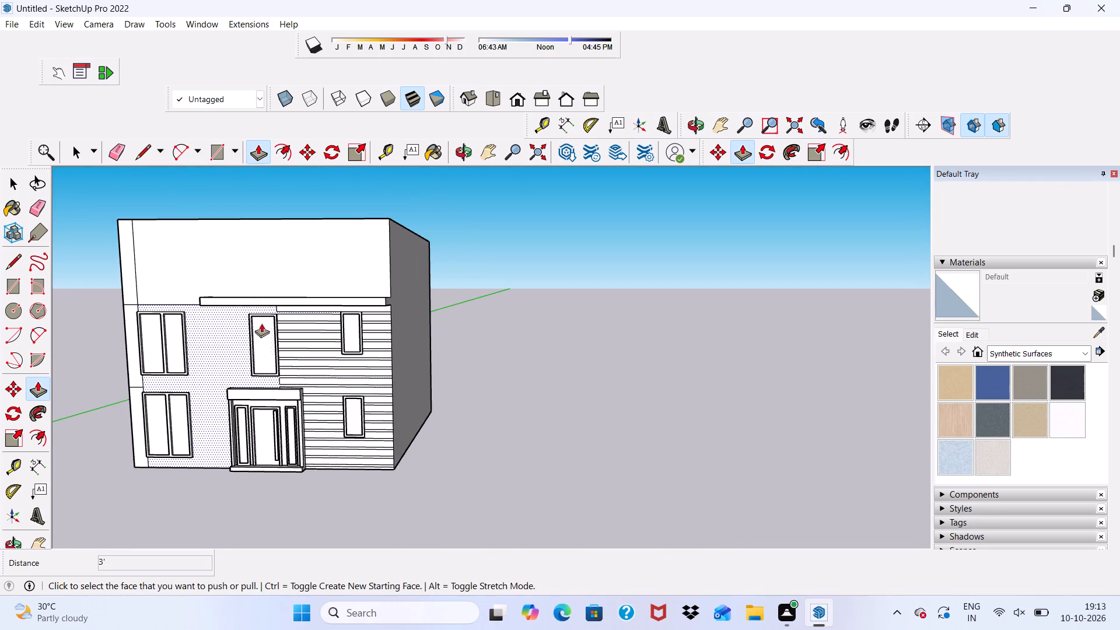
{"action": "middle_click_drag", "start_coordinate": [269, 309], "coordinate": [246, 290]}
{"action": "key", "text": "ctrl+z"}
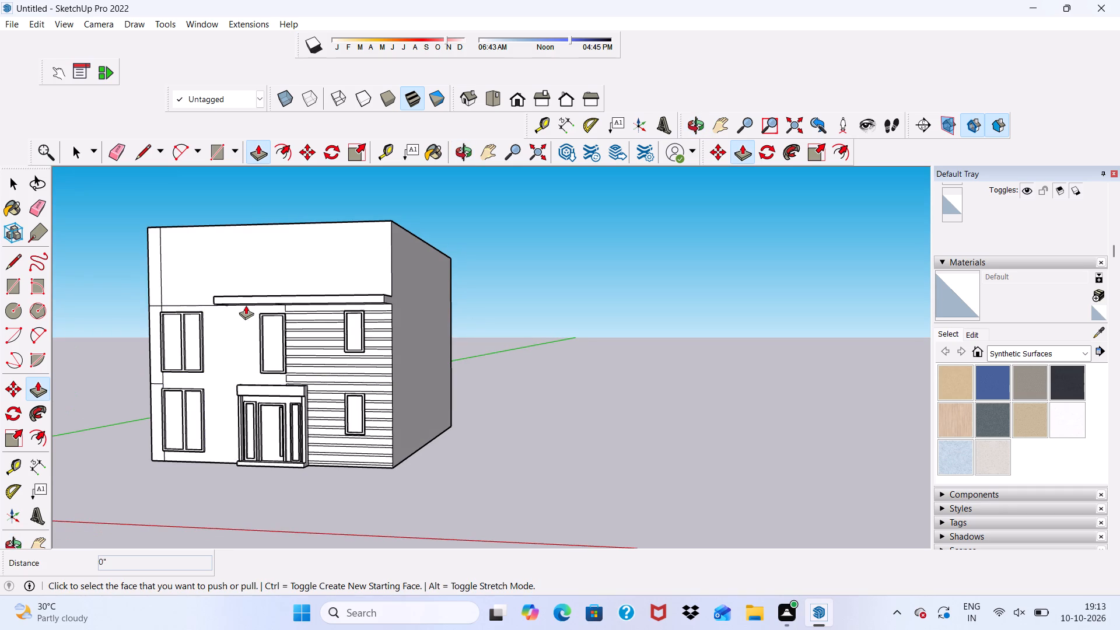
Extrude the thin rectangle above the second-storey windows 4' outward to form a projecting slab.
{"action": "scroll", "coordinate": [257, 297], "scroll_direction": "up", "scroll_amount": 9, "text": "ctrl"}
{"action": "left_click", "coordinate": [259, 295]}
{"action": "left_click", "coordinate": [254, 302]}
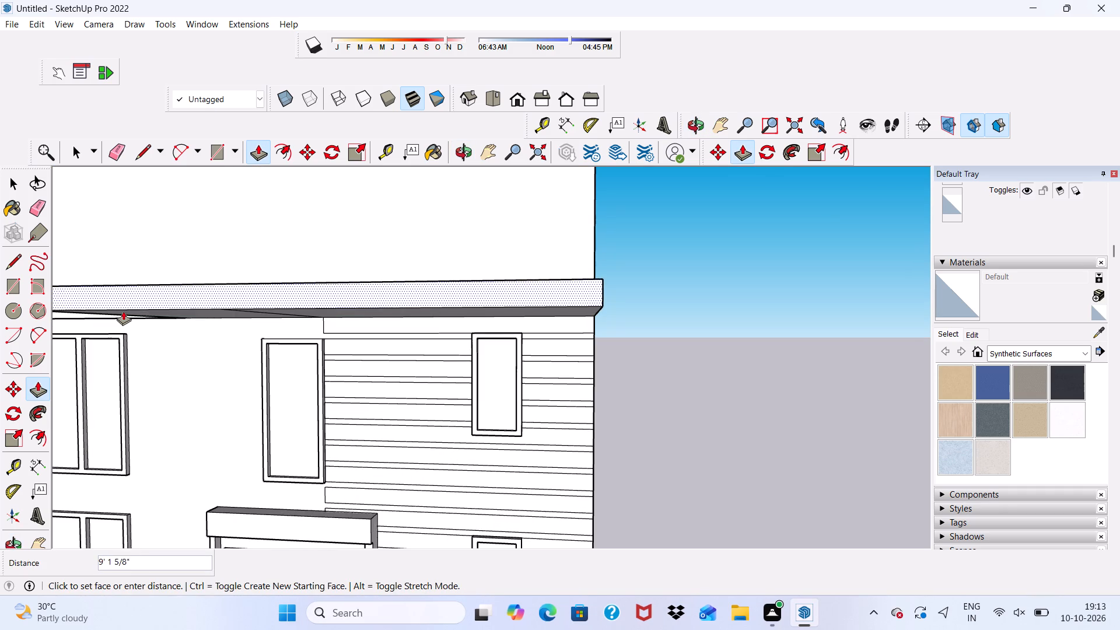
{"action": "scroll", "coordinate": [136, 309], "scroll_direction": "down", "scroll_amount": 3}
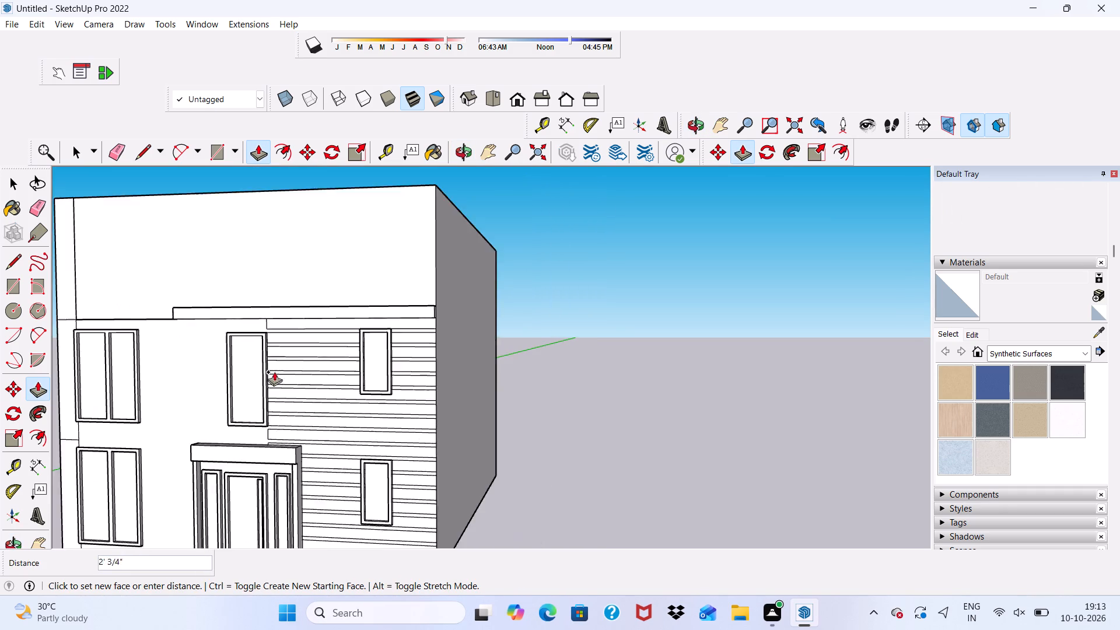
{"action": "scroll", "coordinate": [274, 372], "scroll_direction": "down", "scroll_amount": 5}
{"action": "middle_click_drag", "start_coordinate": [275, 377], "coordinate": [195, 505]}
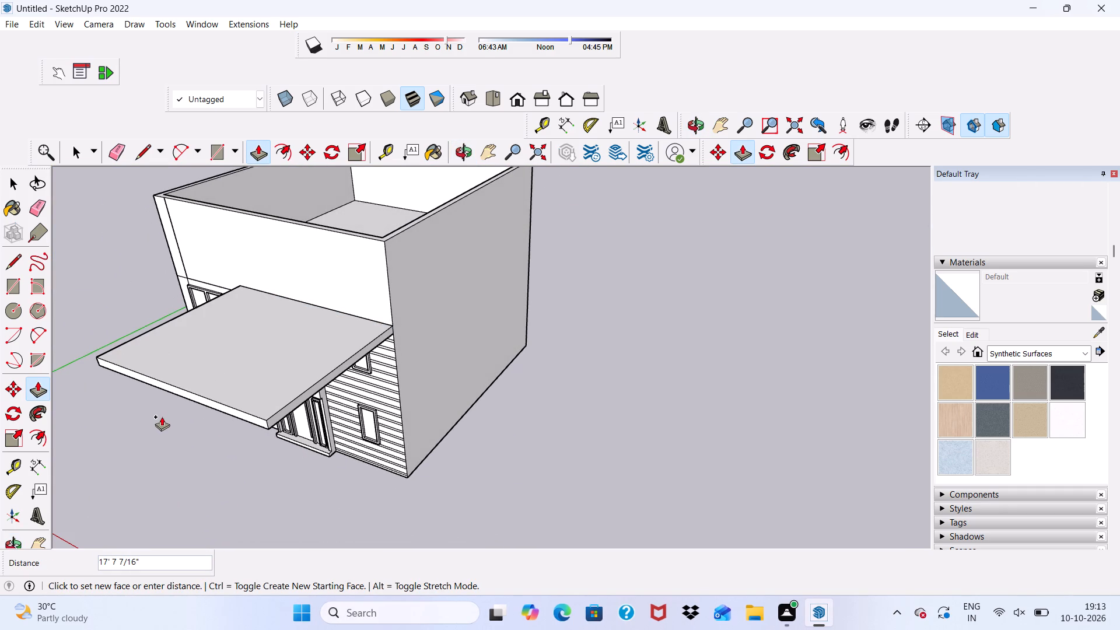
{"action": "type", "text": "4'"}
{"action": "key", "text": "Return"}
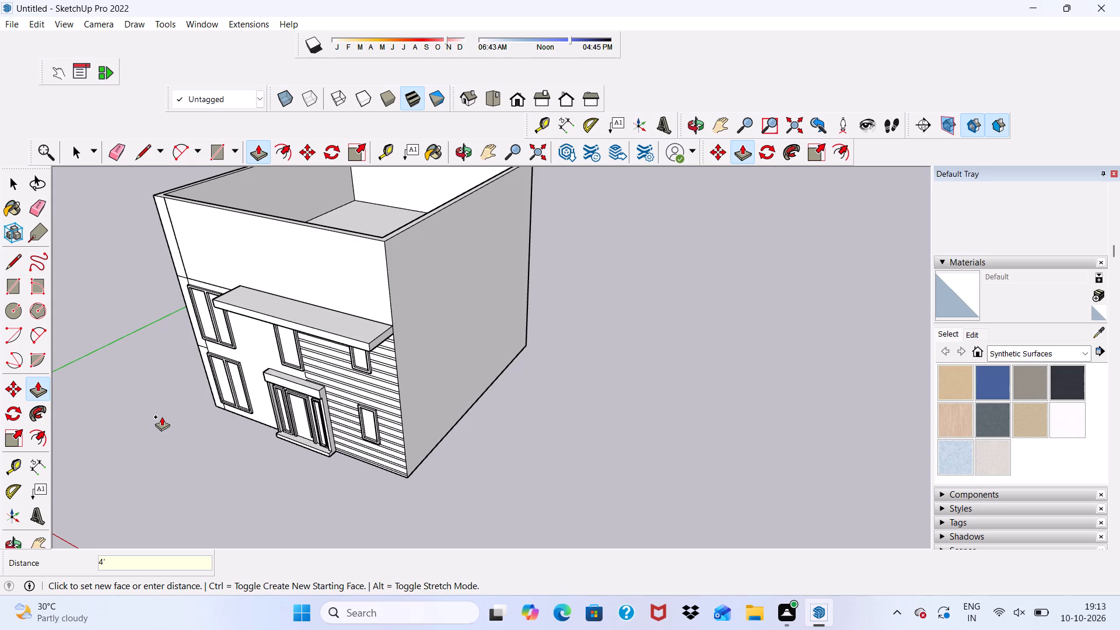
{"action": "key", "text": "space"}
Erase the stray edge crossing the underside of the projecting slab above the striped wall.
{"action": "scroll", "coordinate": [155, 416], "scroll_direction": "down", "scroll_amount": 4}
{"action": "middle_click_drag", "start_coordinate": [244, 443], "coordinate": [300, 303]}
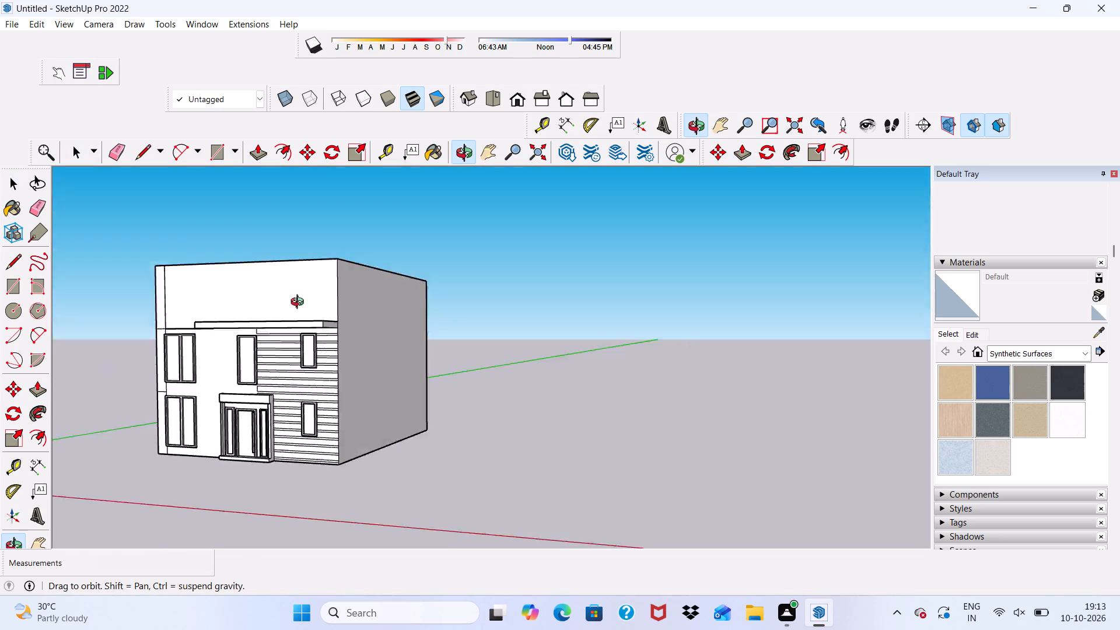
{"action": "middle_click_drag", "start_coordinate": [300, 303], "coordinate": [399, 218]}
{"action": "scroll", "coordinate": [317, 249], "scroll_direction": "up", "scroll_amount": 14}
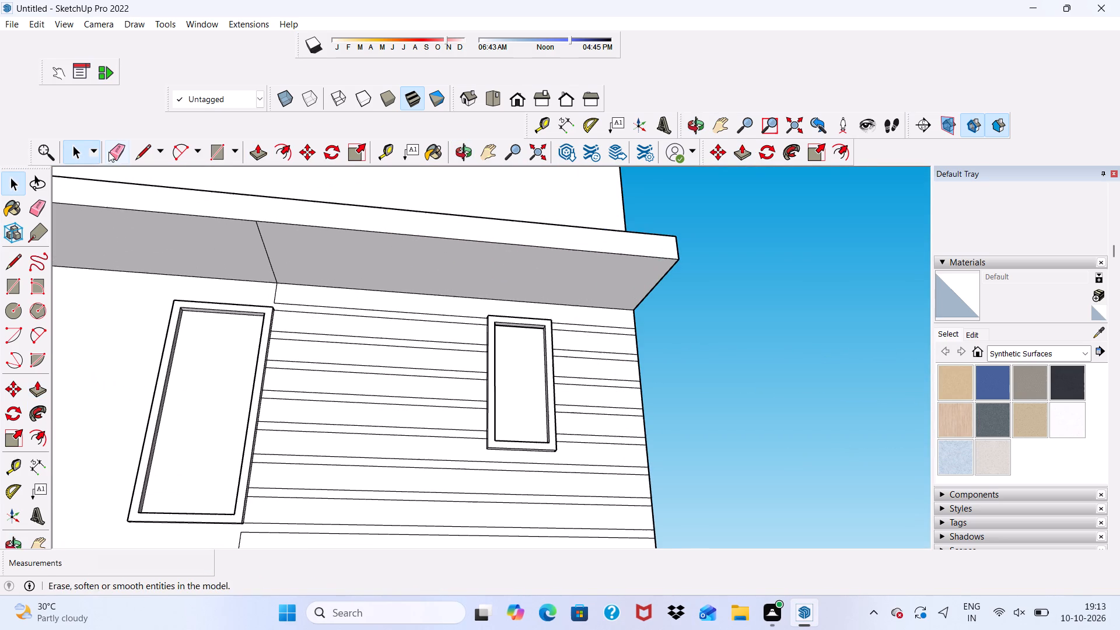
{"action": "left_click_drag", "start_coordinate": [108, 145], "coordinate": [120, 153]}
{"action": "left_click_drag", "start_coordinate": [254, 238], "coordinate": [268, 244]}
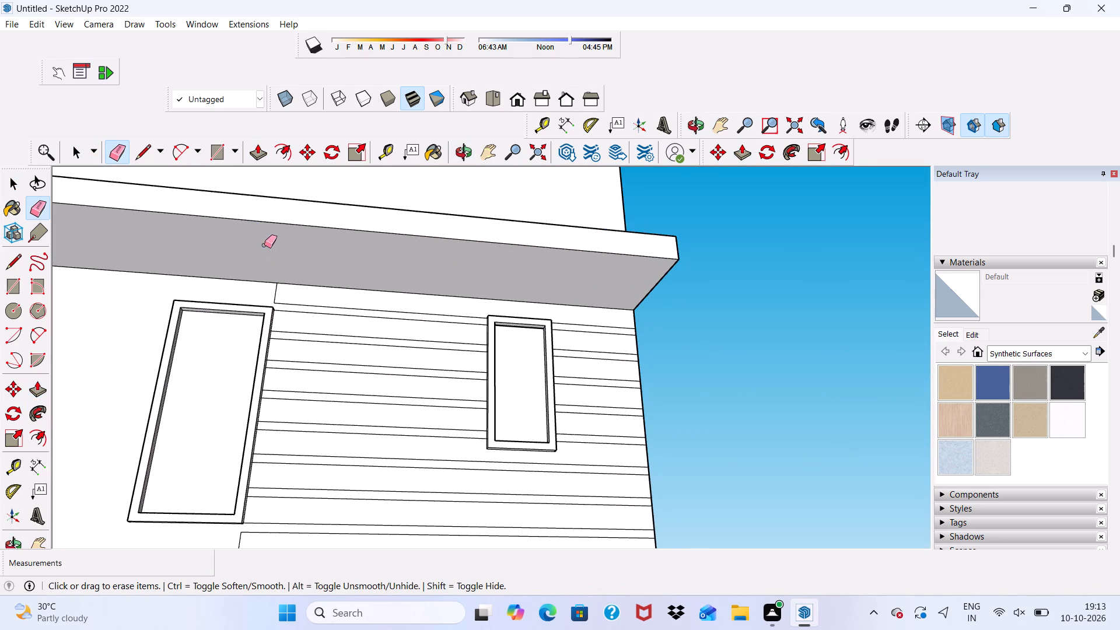
{"action": "scroll", "coordinate": [263, 249], "scroll_direction": "down", "scroll_amount": 10}
{"action": "key", "text": "space"}
Draw a 3' by 7' door rectangle on the third-storey front wall, rising from the top of the projecting slab.
{"action": "middle_click_drag", "start_coordinate": [365, 235], "coordinate": [285, 324]}
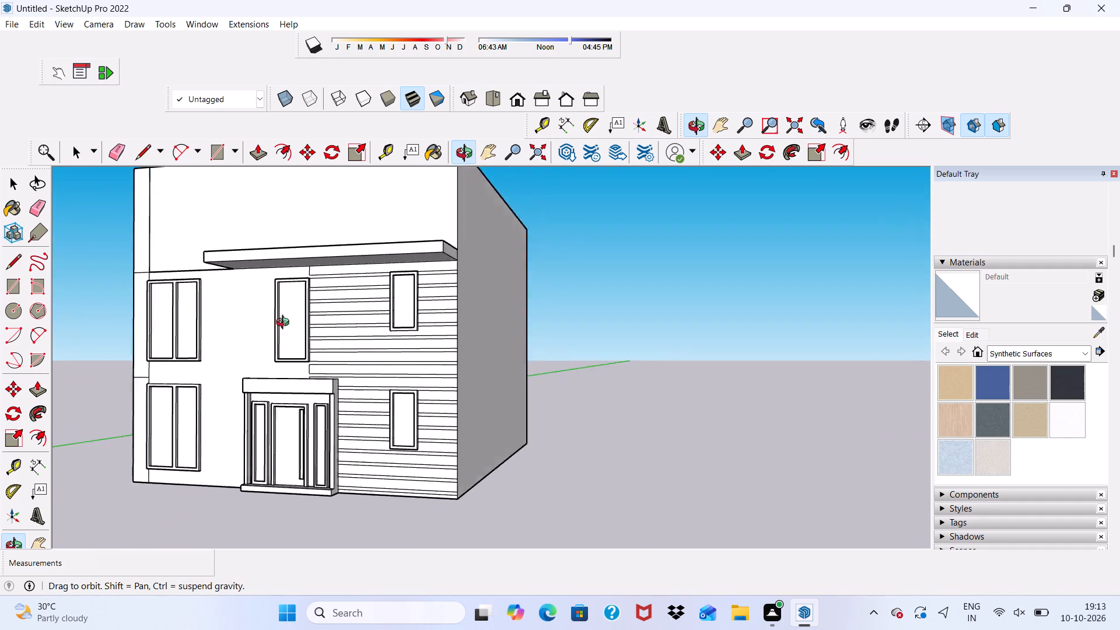
{"action": "middle_click_drag", "start_coordinate": [285, 324], "coordinate": [319, 324]}
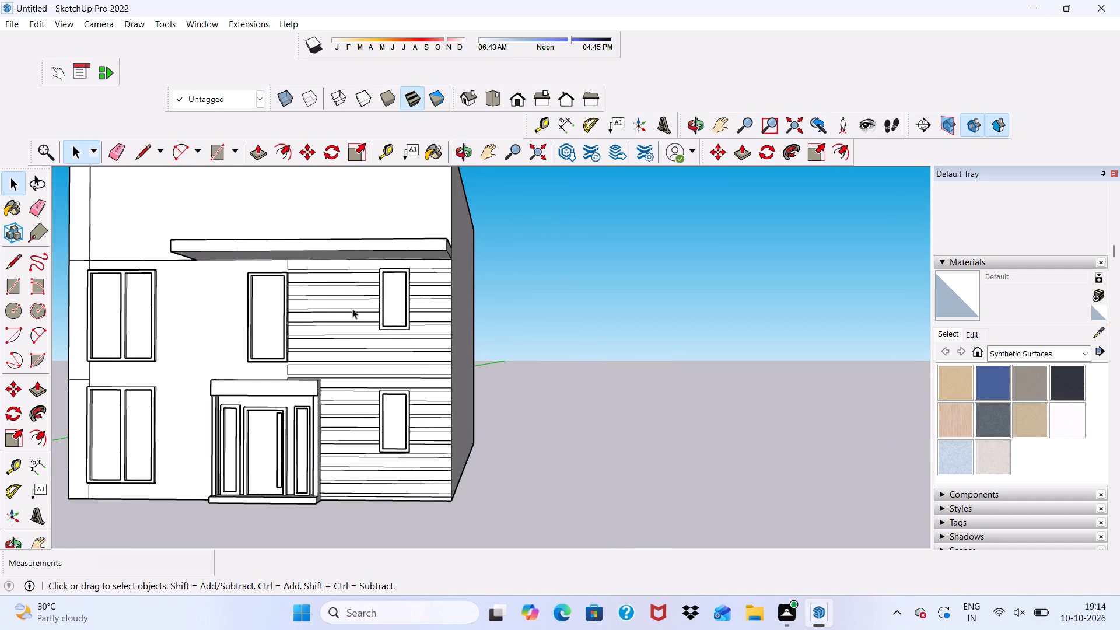
{"action": "scroll", "coordinate": [352, 267], "scroll_direction": "up", "scroll_amount": 1}
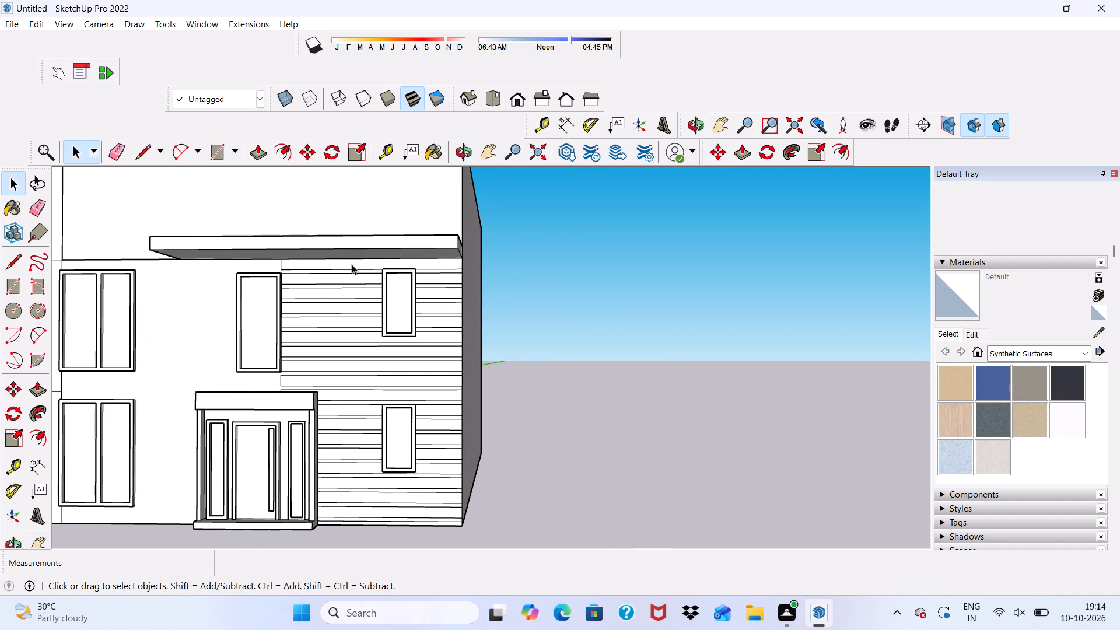
{"action": "scroll", "coordinate": [352, 264], "scroll_direction": "up", "scroll_amount": 4}
{"action": "middle_click_drag", "start_coordinate": [352, 264], "coordinate": [345, 371]}
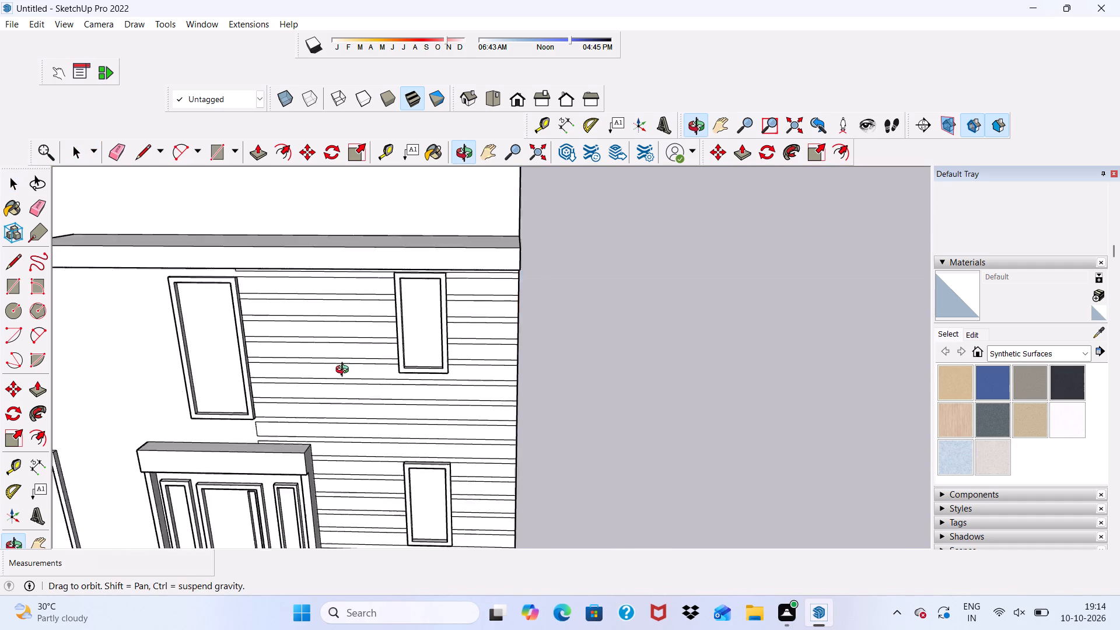
{"action": "middle_click_drag", "start_coordinate": [345, 371], "coordinate": [342, 384]}
{"action": "scroll", "coordinate": [335, 345], "scroll_direction": "up", "scroll_amount": 1}
{"action": "scroll", "coordinate": [325, 310], "scroll_direction": "down", "scroll_amount": 10}
{"action": "scroll", "coordinate": [393, 284], "scroll_direction": "down", "scroll_amount": 4}
{"action": "scroll", "coordinate": [341, 295], "scroll_direction": "up", "scroll_amount": 8}
{"action": "left_click", "coordinate": [212, 156]}
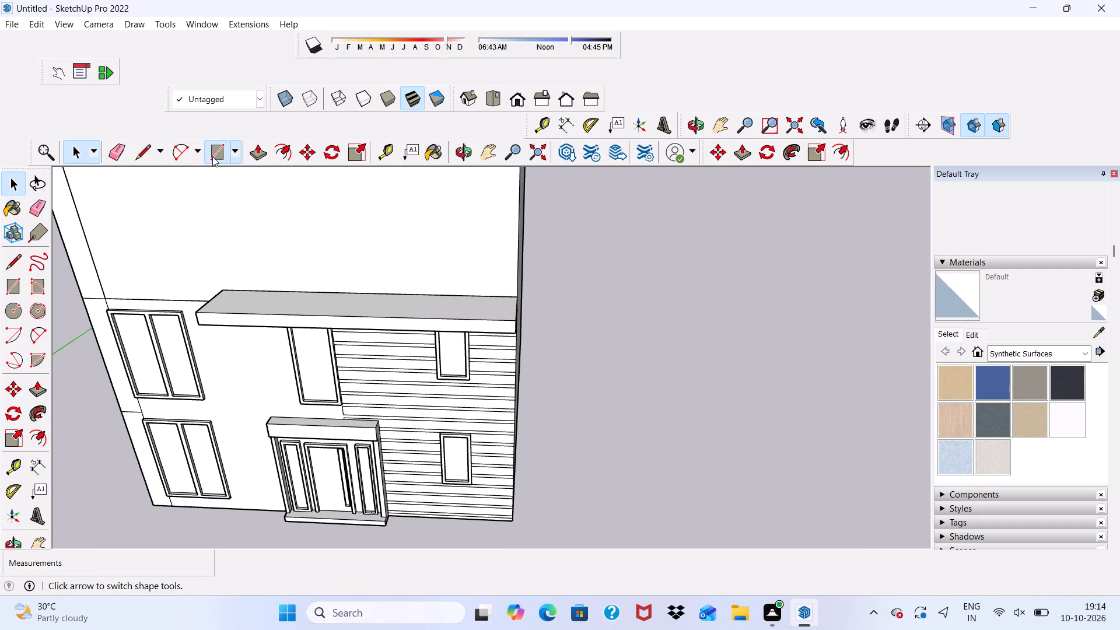
{"action": "scroll", "coordinate": [317, 272], "scroll_direction": "up", "scroll_amount": 1}
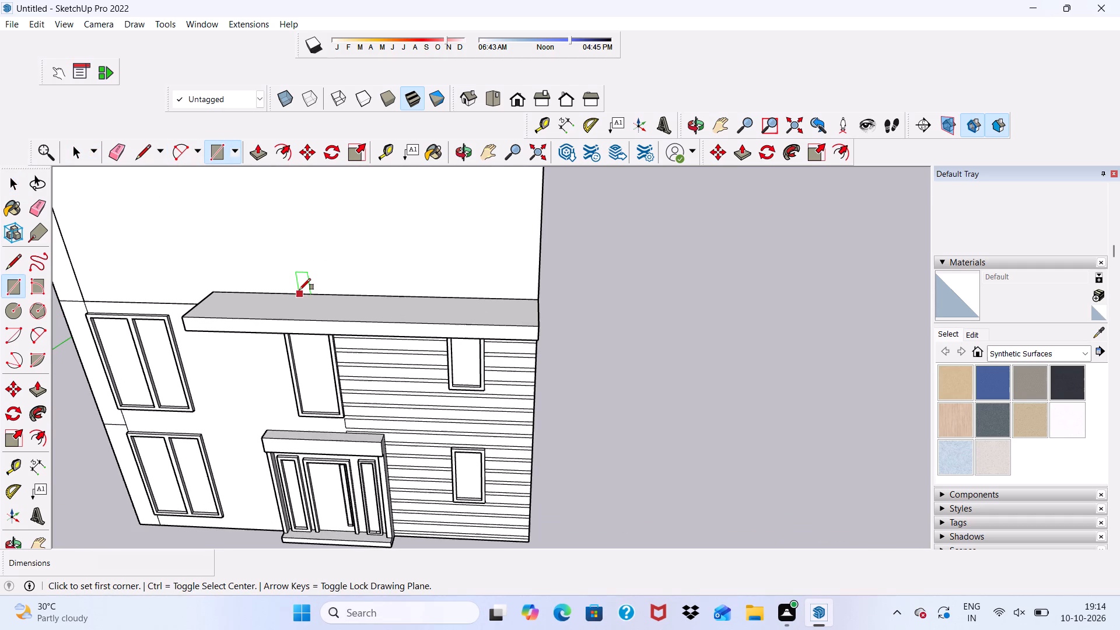
{"action": "left_click", "coordinate": [299, 290]}
{"action": "scroll", "coordinate": [335, 232], "scroll_direction": "down", "scroll_amount": 9}
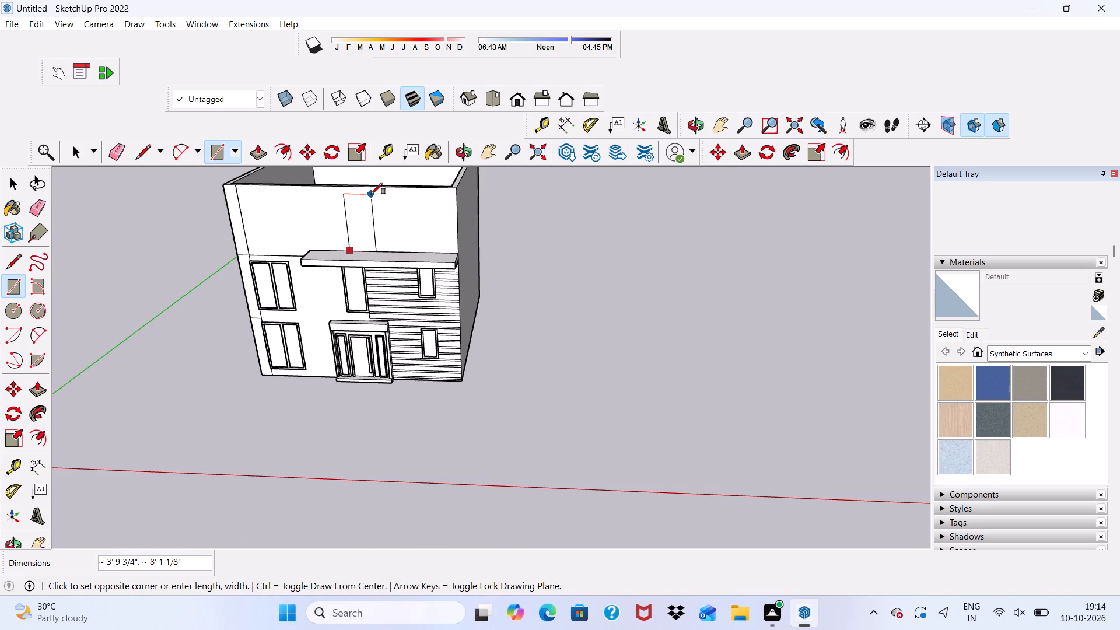
{"action": "type", "text": "3',7'"}
{"action": "key", "text": "Return"}
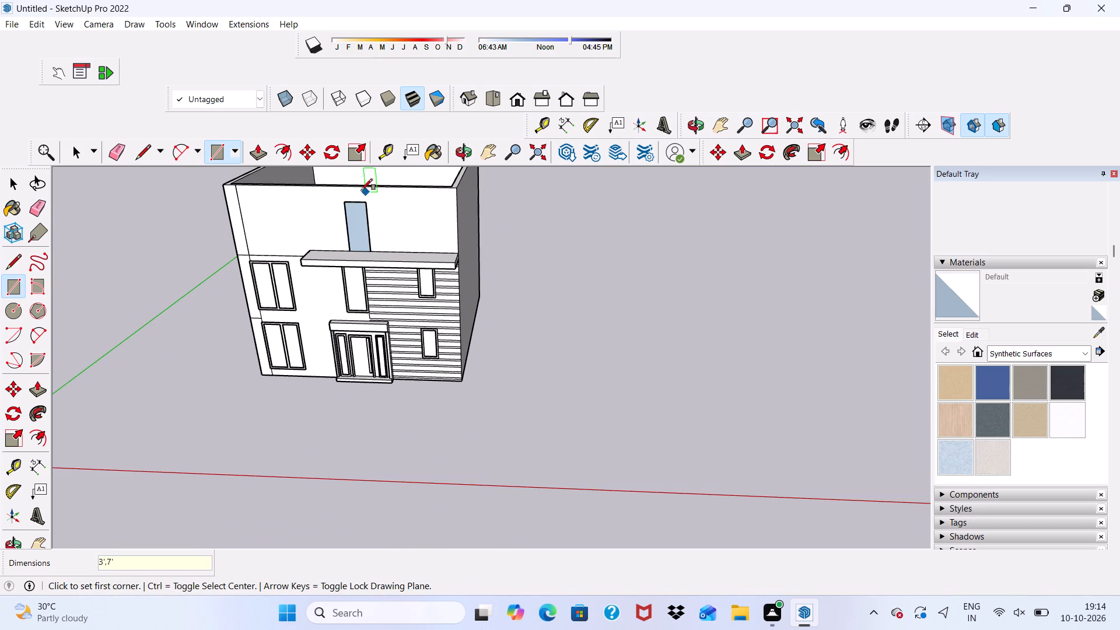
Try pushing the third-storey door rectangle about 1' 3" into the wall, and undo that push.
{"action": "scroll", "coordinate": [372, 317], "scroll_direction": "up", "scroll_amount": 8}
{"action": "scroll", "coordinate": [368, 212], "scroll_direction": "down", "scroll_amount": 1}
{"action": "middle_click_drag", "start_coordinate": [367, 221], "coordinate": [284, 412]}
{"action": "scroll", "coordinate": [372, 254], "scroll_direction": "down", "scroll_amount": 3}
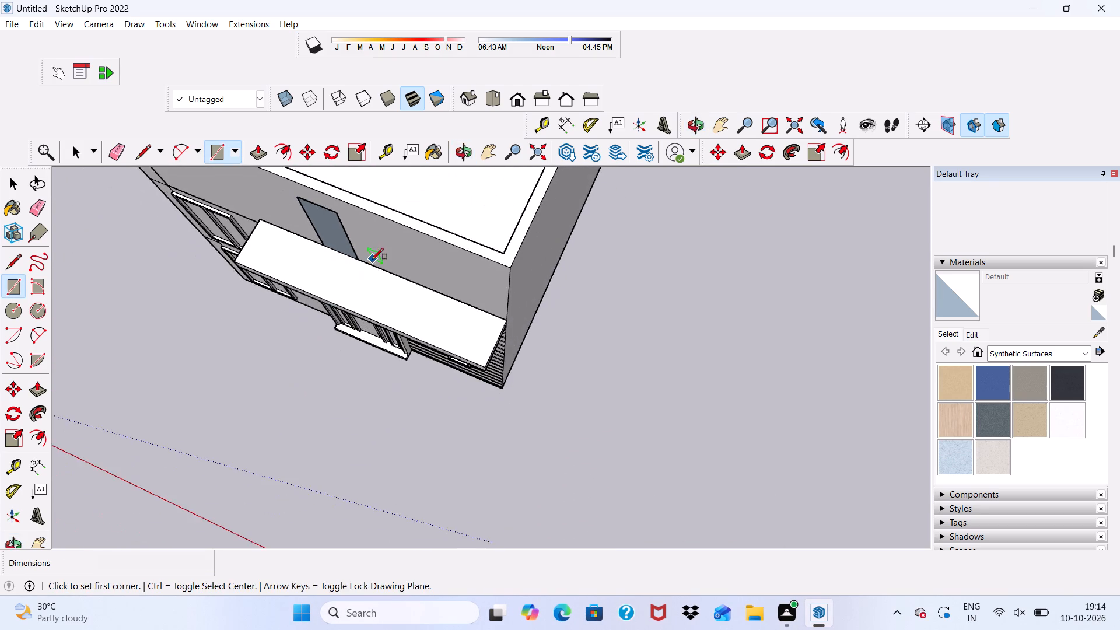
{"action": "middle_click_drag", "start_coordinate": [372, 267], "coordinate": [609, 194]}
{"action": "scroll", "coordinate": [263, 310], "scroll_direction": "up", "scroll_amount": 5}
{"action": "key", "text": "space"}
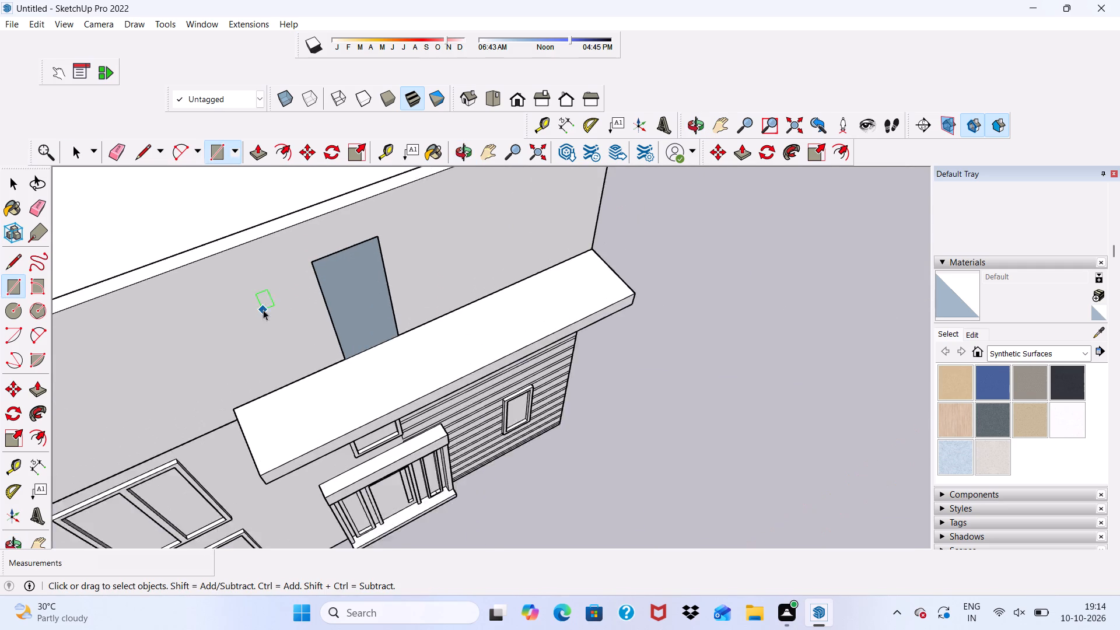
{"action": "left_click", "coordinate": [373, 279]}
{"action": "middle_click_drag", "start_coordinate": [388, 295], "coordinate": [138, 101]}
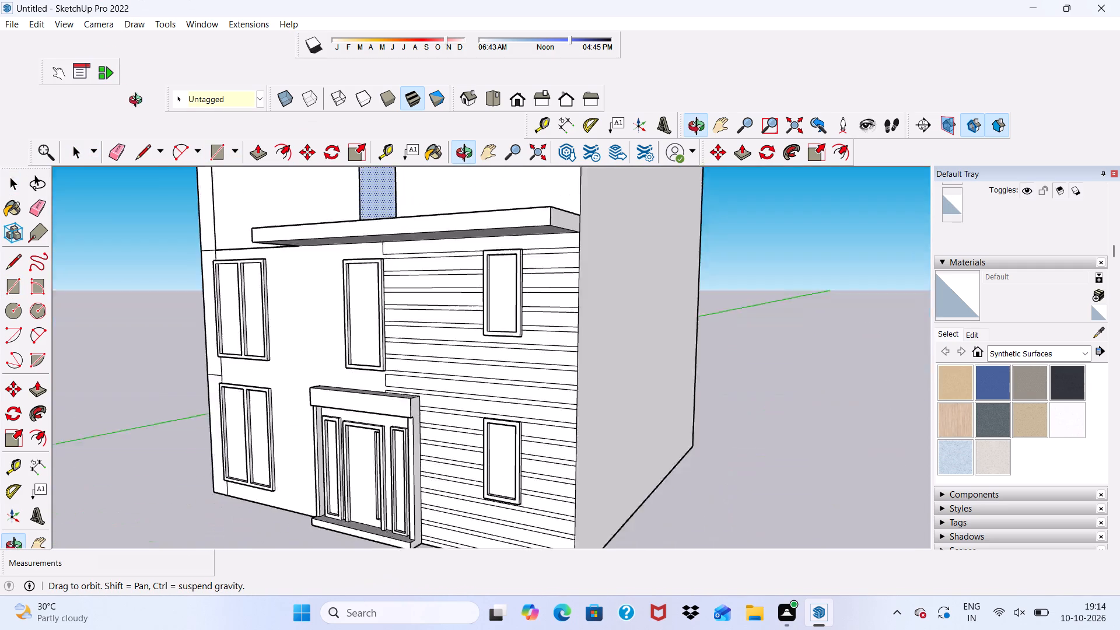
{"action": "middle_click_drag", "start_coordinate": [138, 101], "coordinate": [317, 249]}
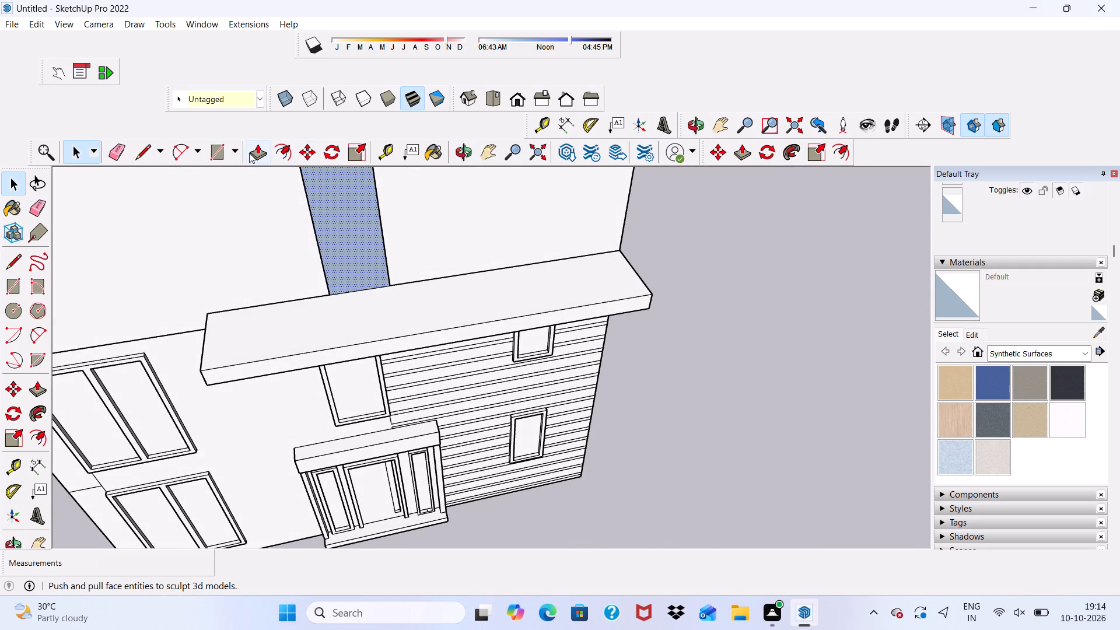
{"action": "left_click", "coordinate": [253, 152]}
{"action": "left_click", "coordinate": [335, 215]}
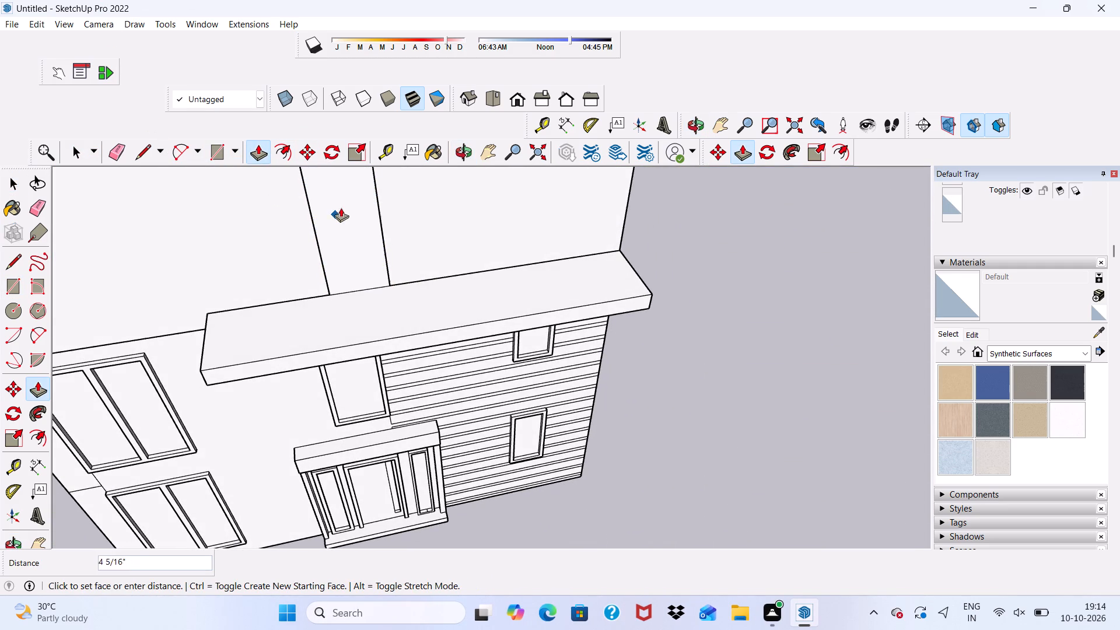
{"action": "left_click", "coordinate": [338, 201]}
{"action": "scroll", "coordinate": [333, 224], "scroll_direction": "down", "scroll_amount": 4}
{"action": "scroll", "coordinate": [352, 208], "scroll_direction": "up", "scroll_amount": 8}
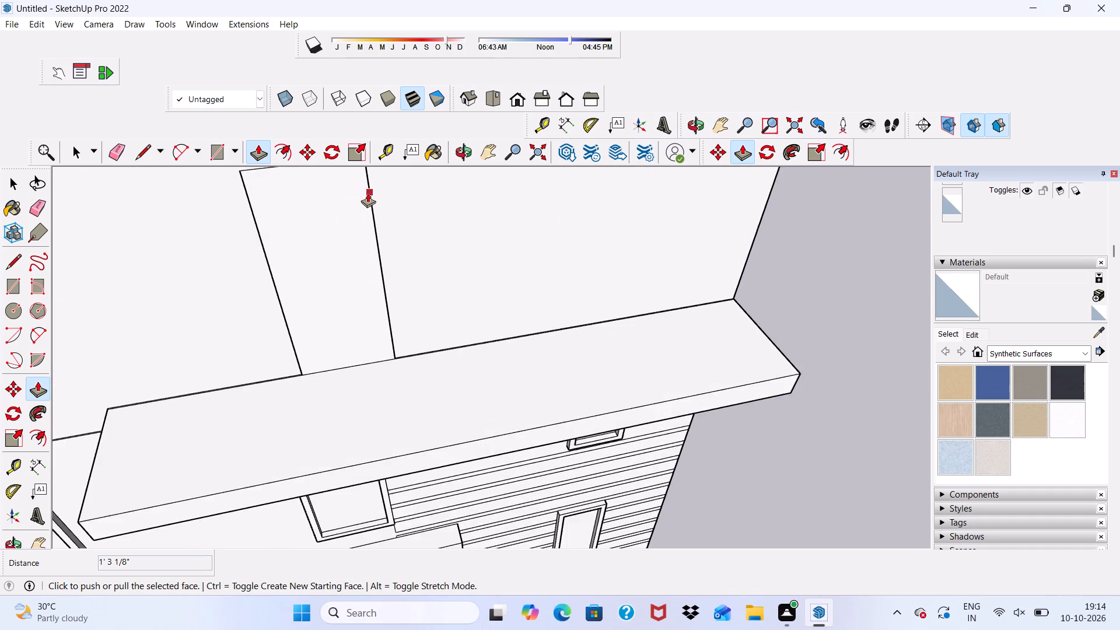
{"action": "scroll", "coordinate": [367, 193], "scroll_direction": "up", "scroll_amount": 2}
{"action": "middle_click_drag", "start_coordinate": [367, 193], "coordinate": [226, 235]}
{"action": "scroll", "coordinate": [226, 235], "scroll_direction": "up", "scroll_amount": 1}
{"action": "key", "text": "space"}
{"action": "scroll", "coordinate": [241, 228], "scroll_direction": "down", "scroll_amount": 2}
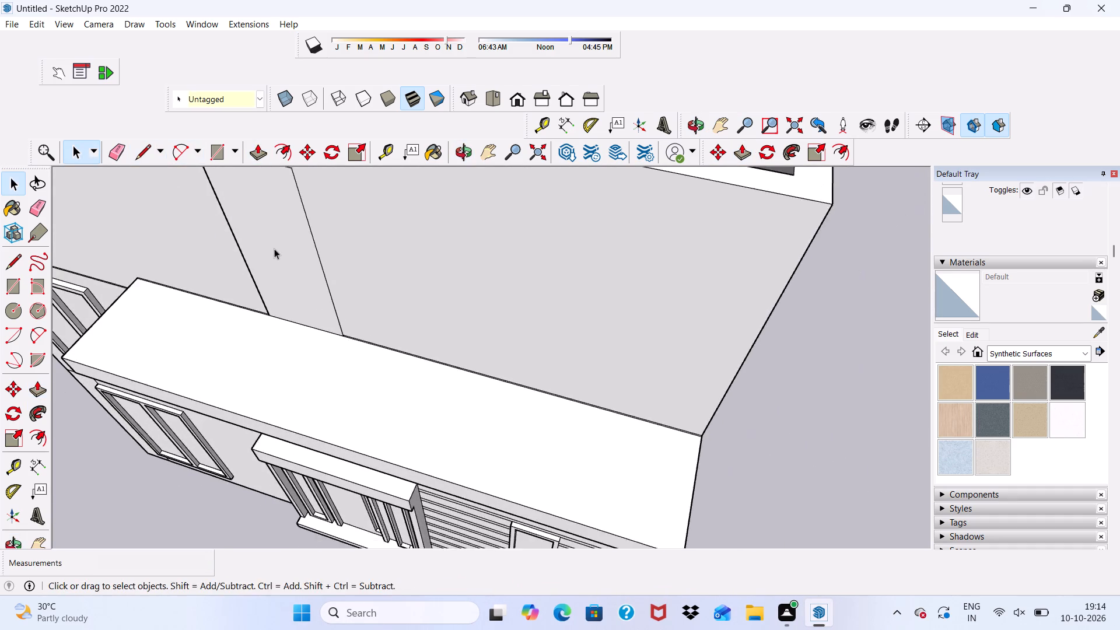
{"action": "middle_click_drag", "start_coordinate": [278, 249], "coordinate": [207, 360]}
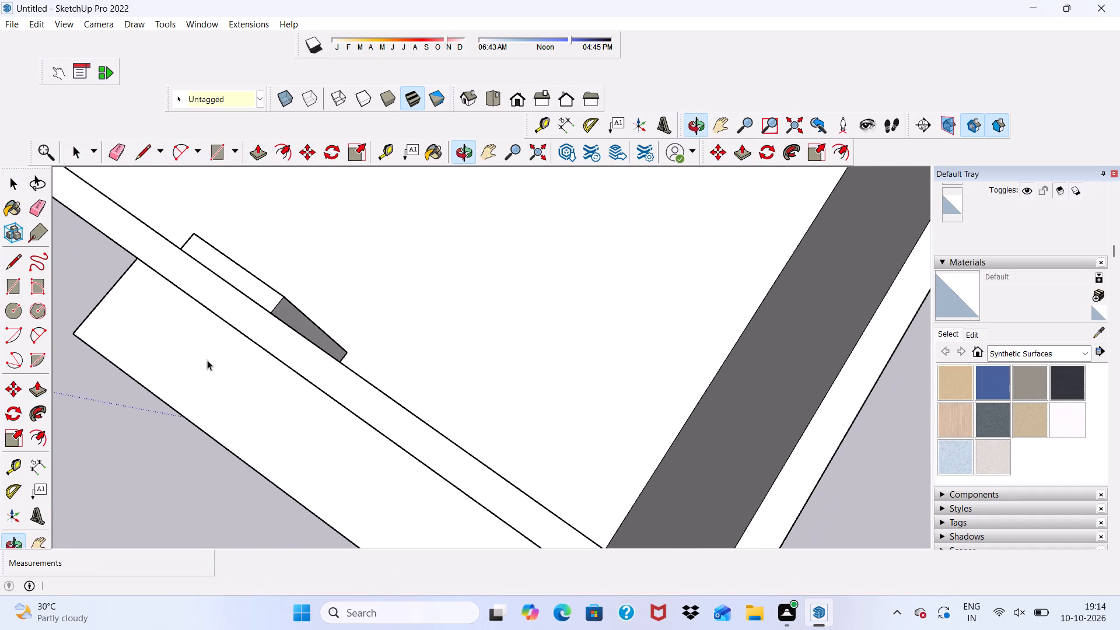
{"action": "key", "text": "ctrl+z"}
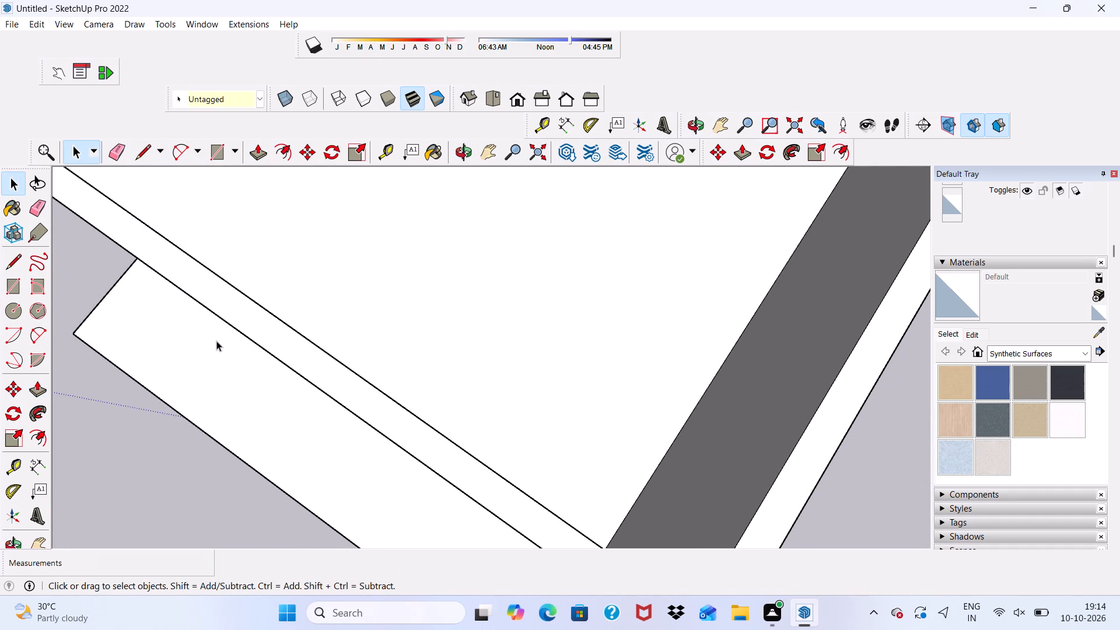
Pull the third-storey door face about 9/16" outward from the wall.
{"action": "left_click", "coordinate": [241, 334]}
{"action": "scroll", "coordinate": [241, 334], "scroll_direction": "up", "scroll_amount": 4}
{"action": "scroll", "coordinate": [239, 331], "scroll_direction": "down", "scroll_amount": 1}
{"action": "middle_click_drag", "start_coordinate": [241, 334], "coordinate": [311, 227]}
{"action": "left_click", "coordinate": [229, 395]}
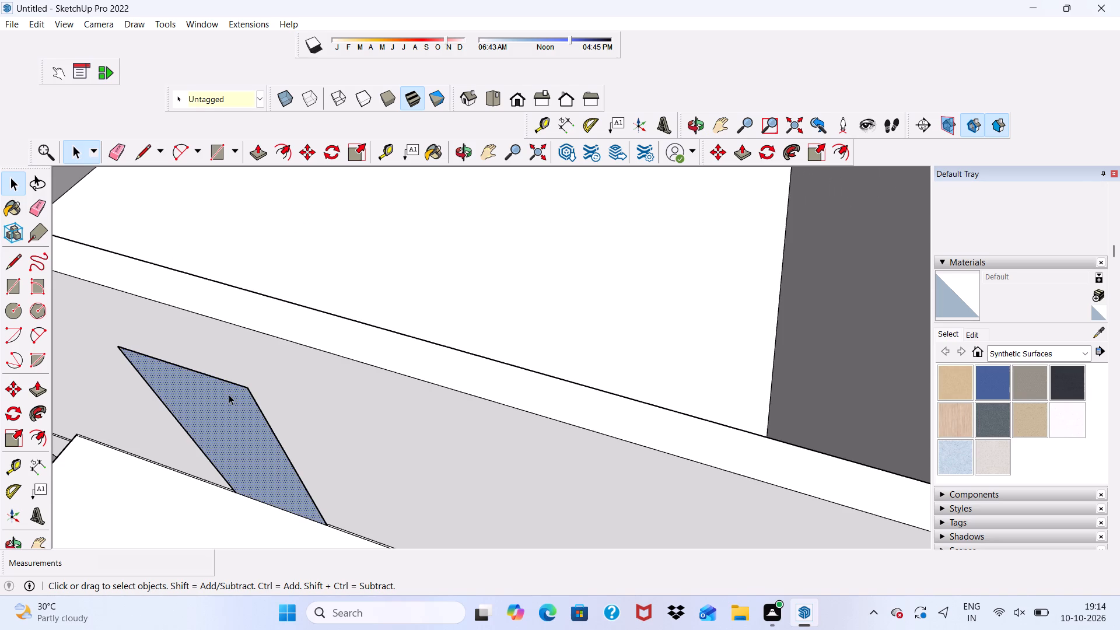
{"action": "left_click", "coordinate": [259, 146]}
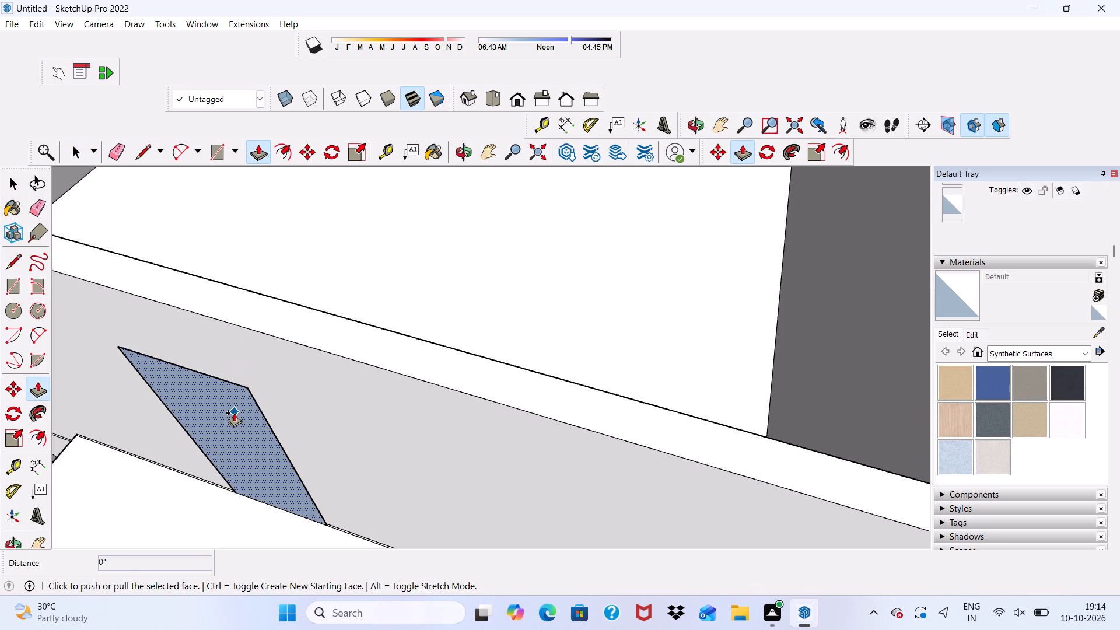
{"action": "left_click", "coordinate": [234, 412]}
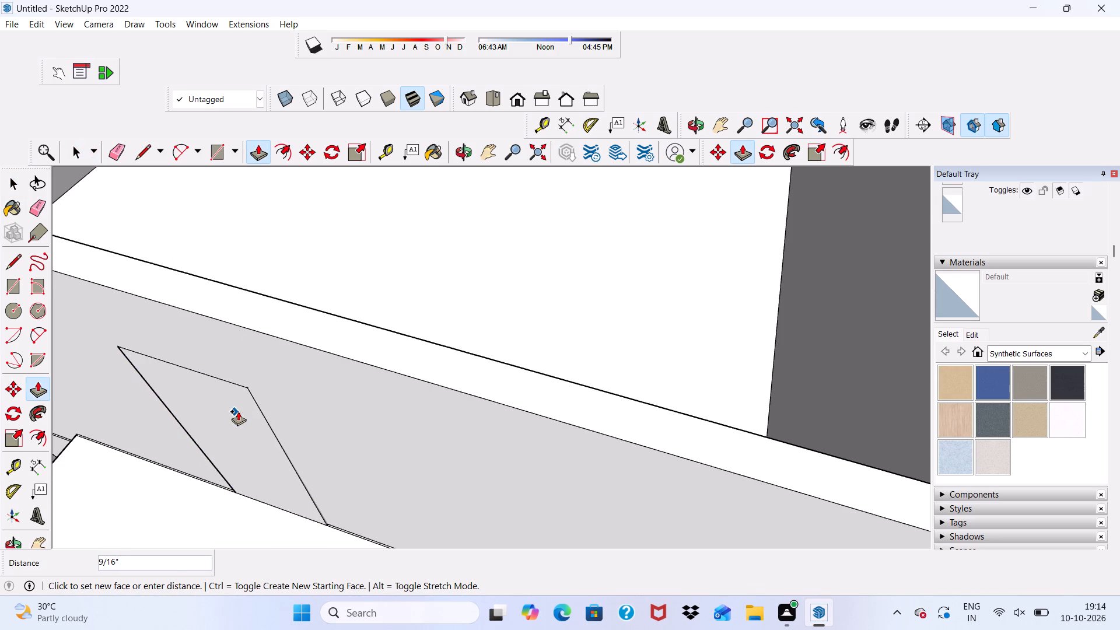
{"action": "left_click", "coordinate": [238, 411]}
{"action": "scroll", "coordinate": [232, 373], "scroll_direction": "down", "scroll_amount": 5}
{"action": "middle_click_drag", "start_coordinate": [244, 377], "coordinate": [235, 309]}
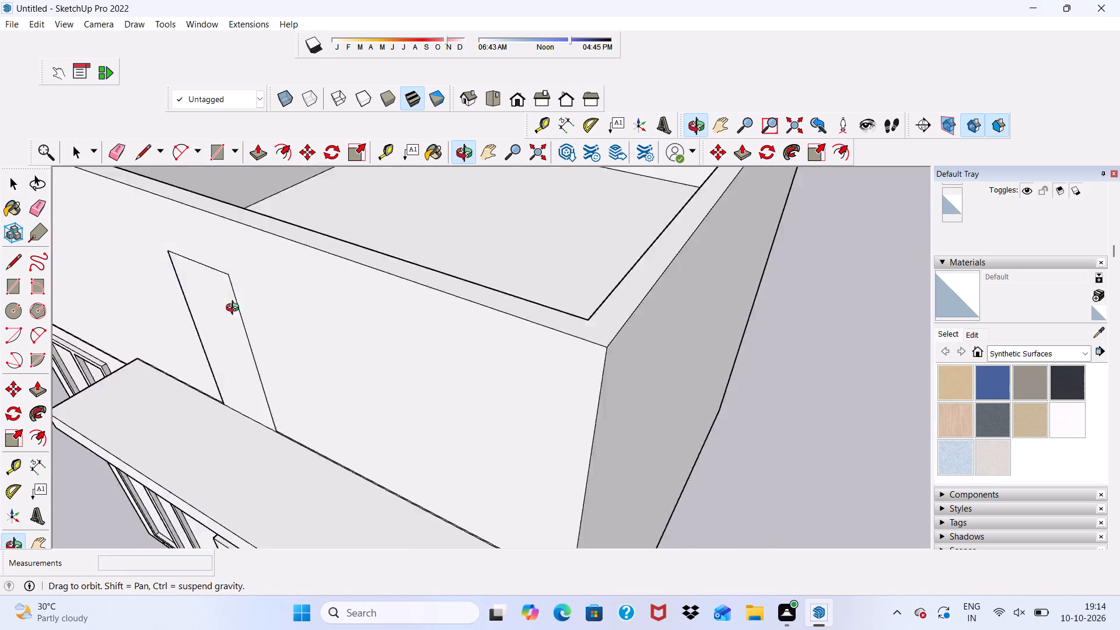
{"action": "middle_click_drag", "start_coordinate": [235, 309], "coordinate": [347, 262]}
{"action": "key", "text": "space"}
{"action": "scroll", "coordinate": [366, 281], "scroll_direction": "down", "scroll_amount": 5}
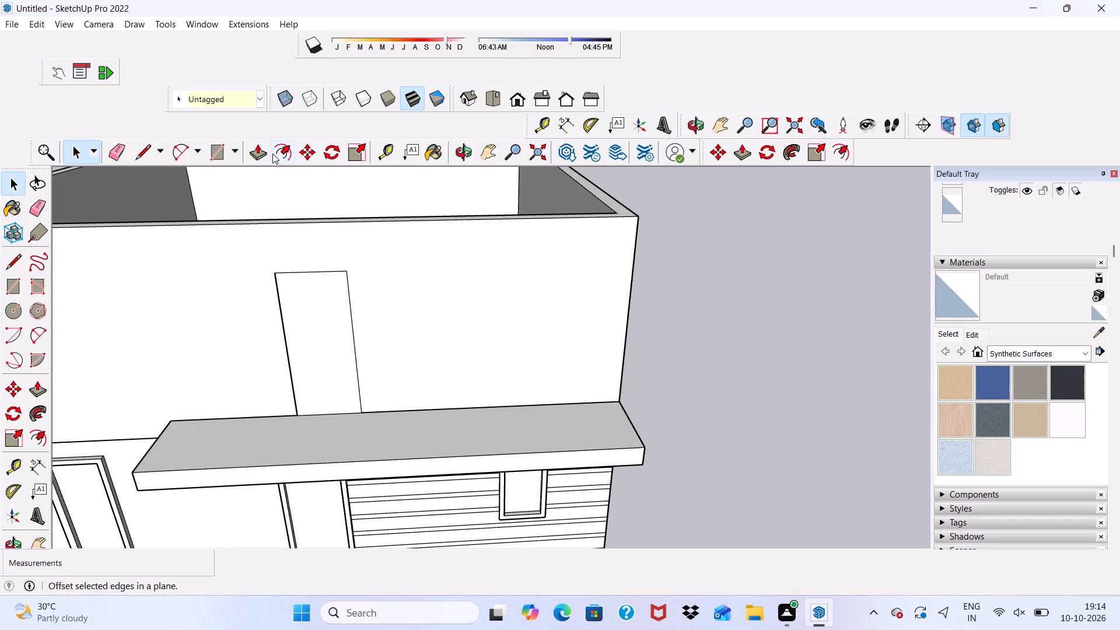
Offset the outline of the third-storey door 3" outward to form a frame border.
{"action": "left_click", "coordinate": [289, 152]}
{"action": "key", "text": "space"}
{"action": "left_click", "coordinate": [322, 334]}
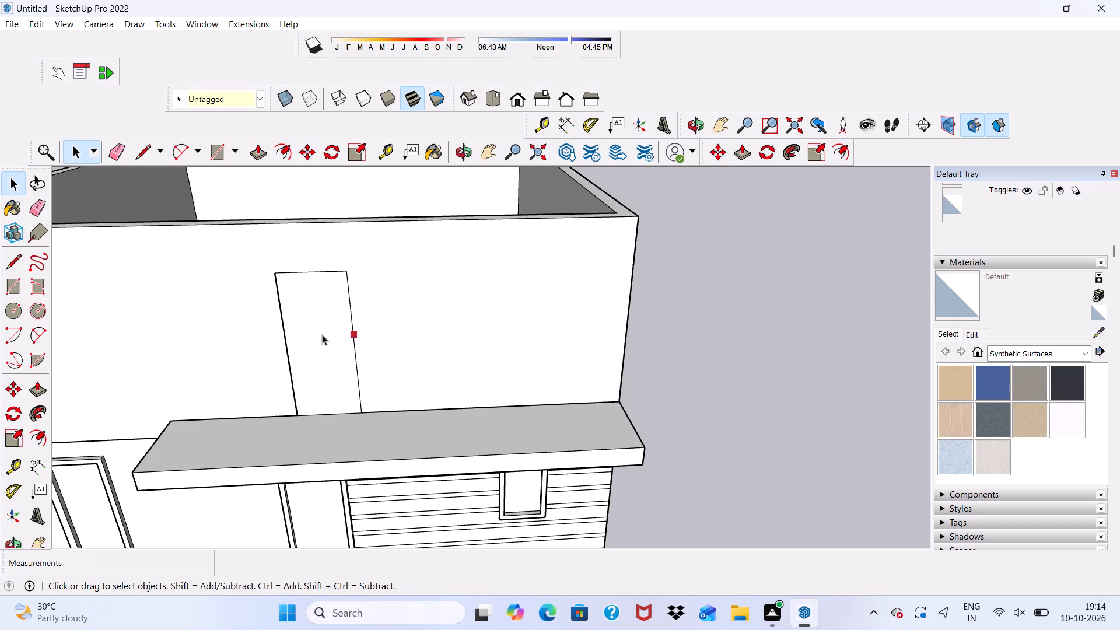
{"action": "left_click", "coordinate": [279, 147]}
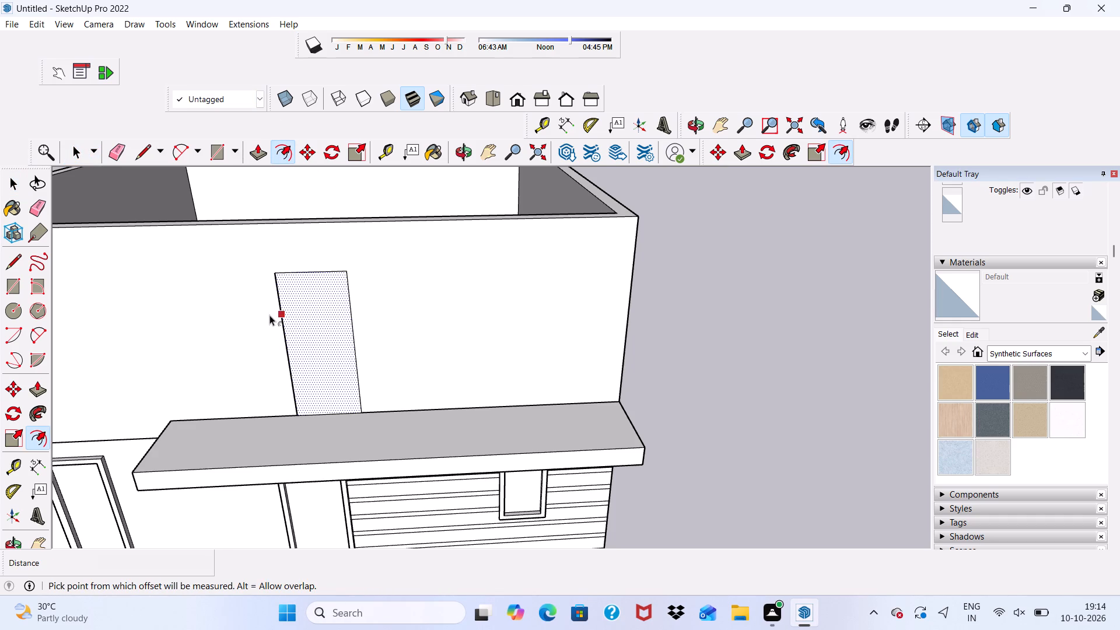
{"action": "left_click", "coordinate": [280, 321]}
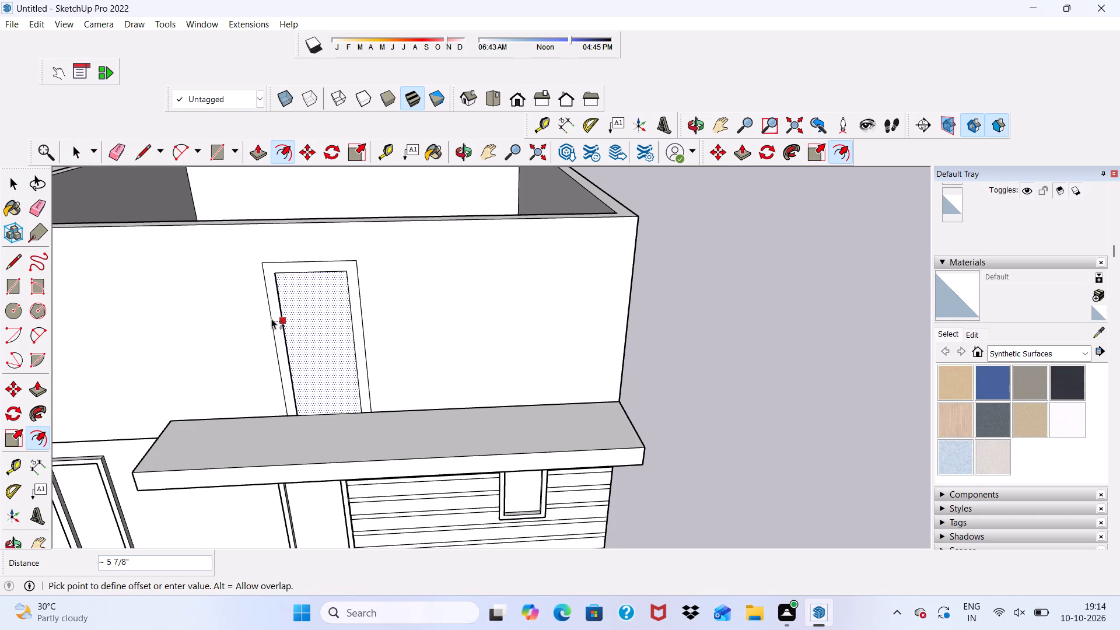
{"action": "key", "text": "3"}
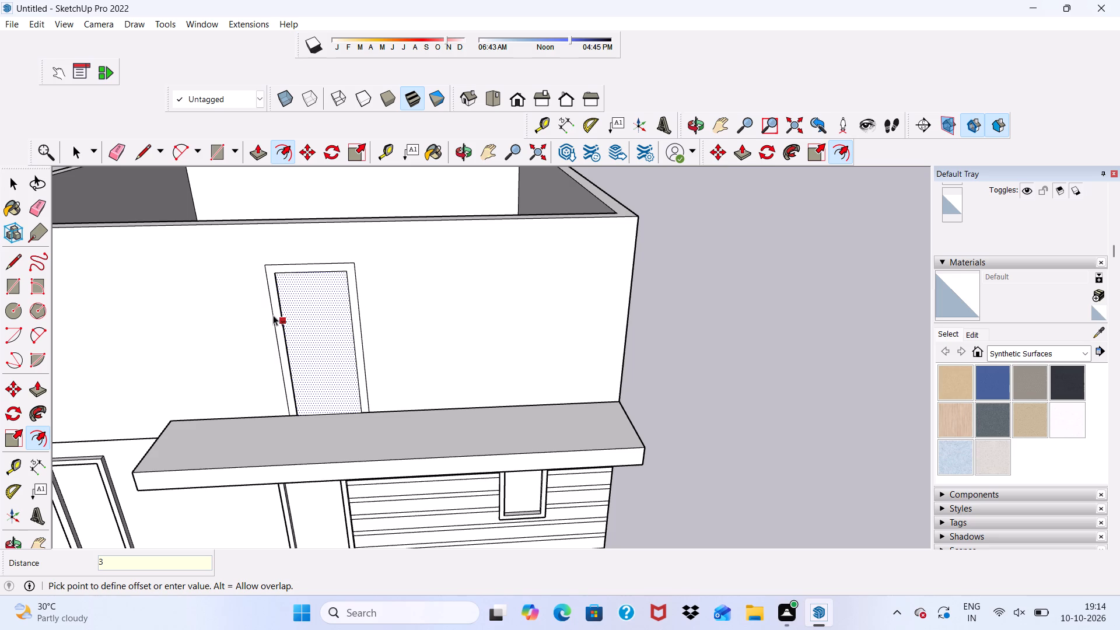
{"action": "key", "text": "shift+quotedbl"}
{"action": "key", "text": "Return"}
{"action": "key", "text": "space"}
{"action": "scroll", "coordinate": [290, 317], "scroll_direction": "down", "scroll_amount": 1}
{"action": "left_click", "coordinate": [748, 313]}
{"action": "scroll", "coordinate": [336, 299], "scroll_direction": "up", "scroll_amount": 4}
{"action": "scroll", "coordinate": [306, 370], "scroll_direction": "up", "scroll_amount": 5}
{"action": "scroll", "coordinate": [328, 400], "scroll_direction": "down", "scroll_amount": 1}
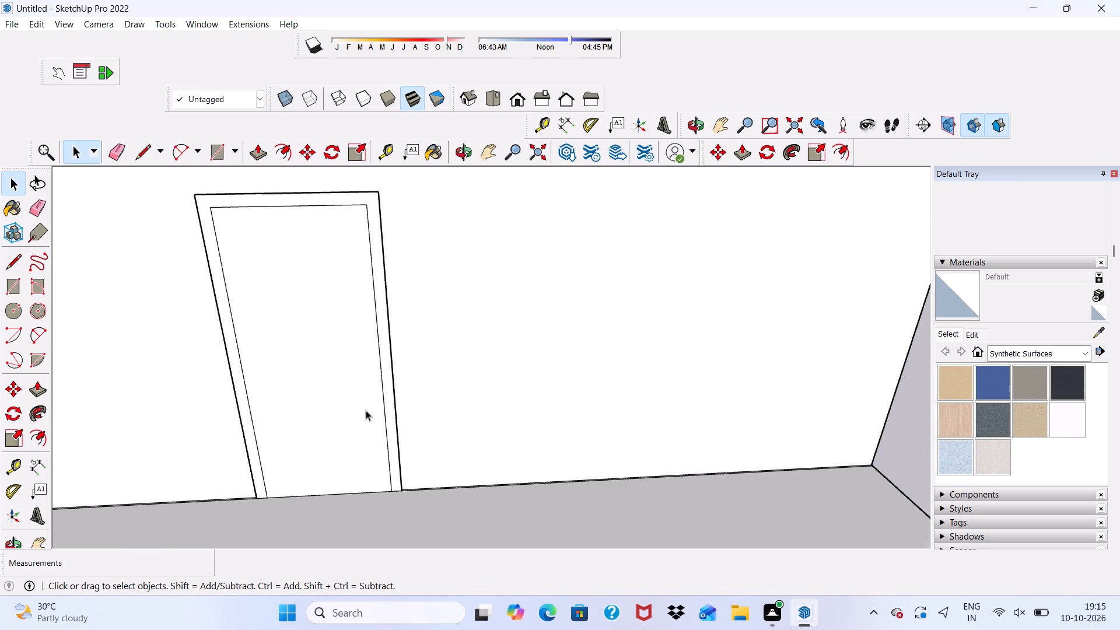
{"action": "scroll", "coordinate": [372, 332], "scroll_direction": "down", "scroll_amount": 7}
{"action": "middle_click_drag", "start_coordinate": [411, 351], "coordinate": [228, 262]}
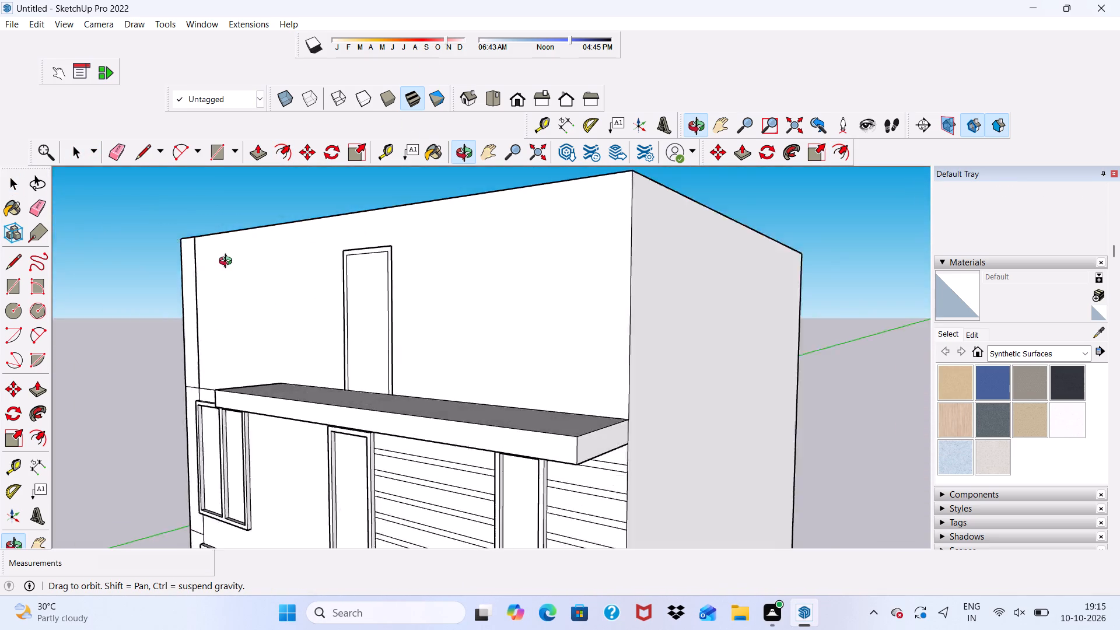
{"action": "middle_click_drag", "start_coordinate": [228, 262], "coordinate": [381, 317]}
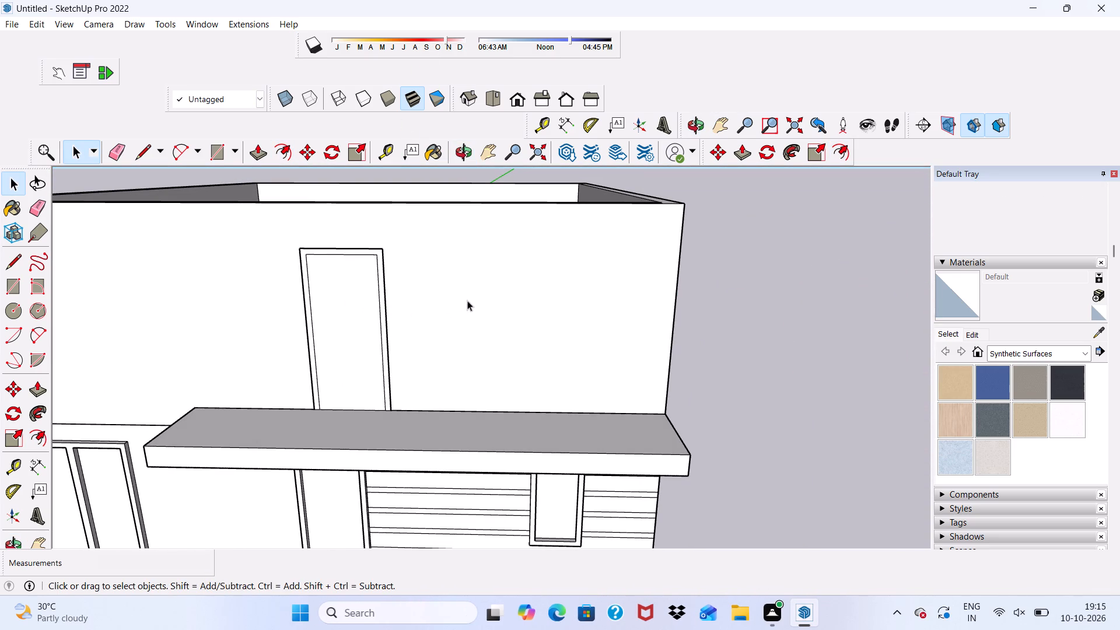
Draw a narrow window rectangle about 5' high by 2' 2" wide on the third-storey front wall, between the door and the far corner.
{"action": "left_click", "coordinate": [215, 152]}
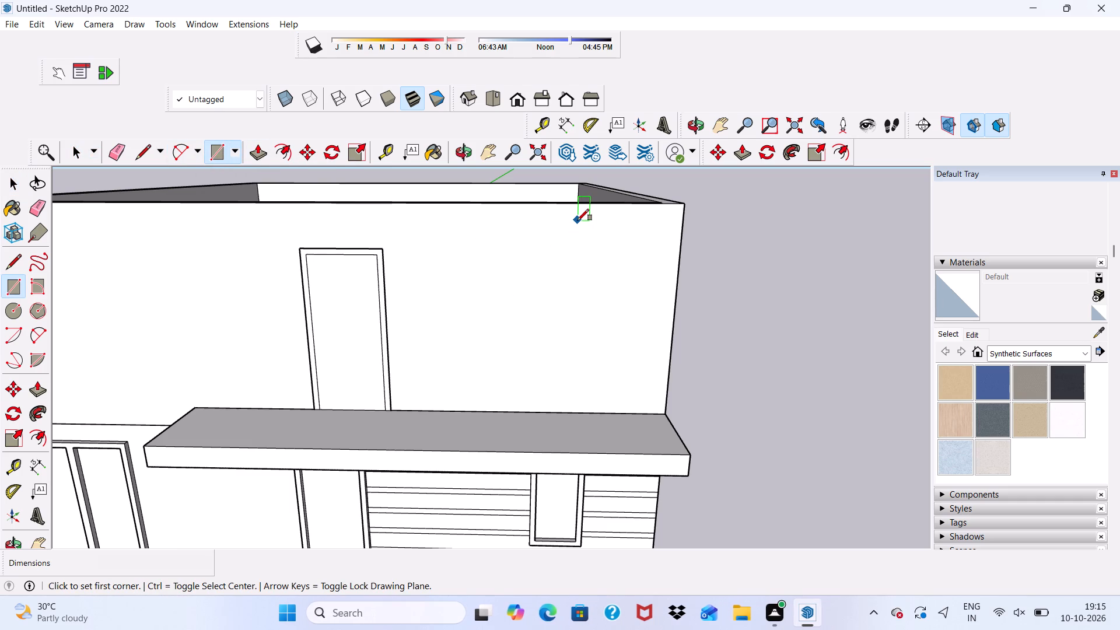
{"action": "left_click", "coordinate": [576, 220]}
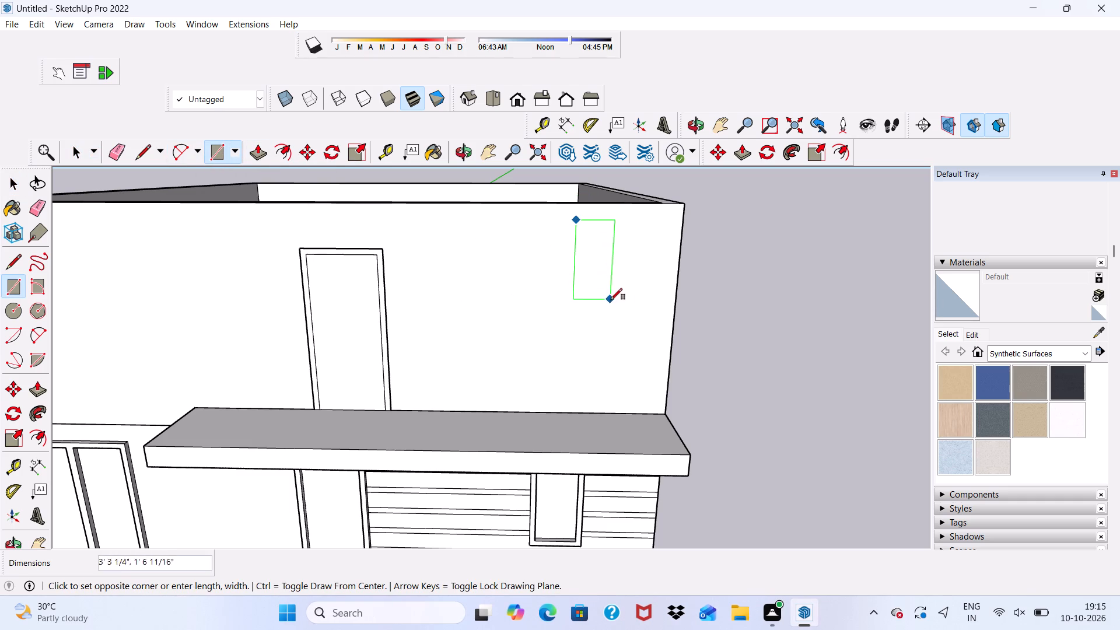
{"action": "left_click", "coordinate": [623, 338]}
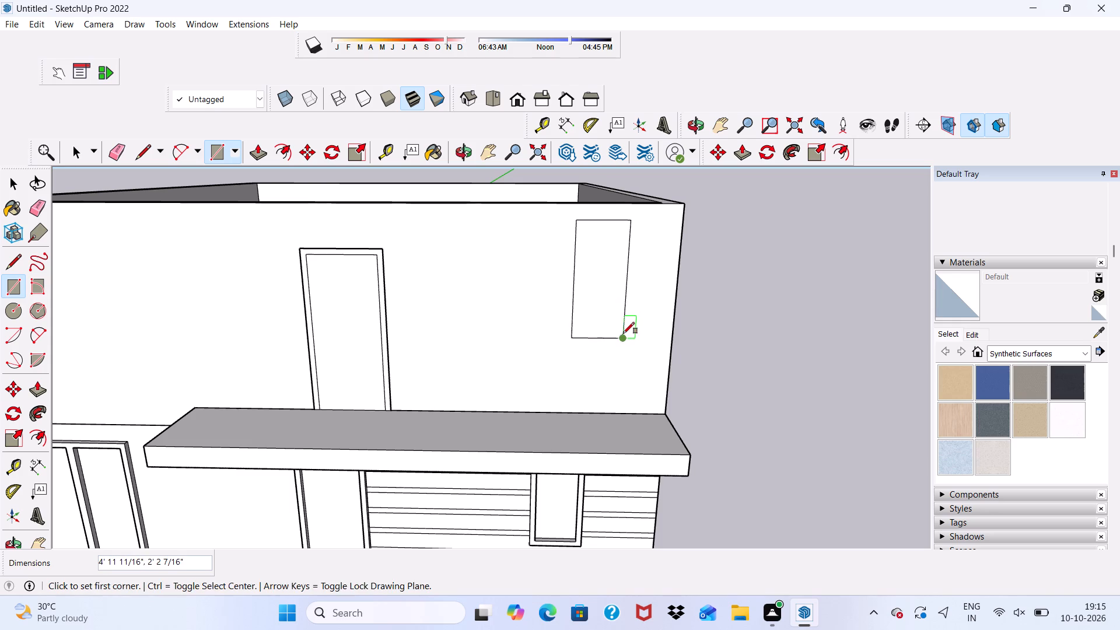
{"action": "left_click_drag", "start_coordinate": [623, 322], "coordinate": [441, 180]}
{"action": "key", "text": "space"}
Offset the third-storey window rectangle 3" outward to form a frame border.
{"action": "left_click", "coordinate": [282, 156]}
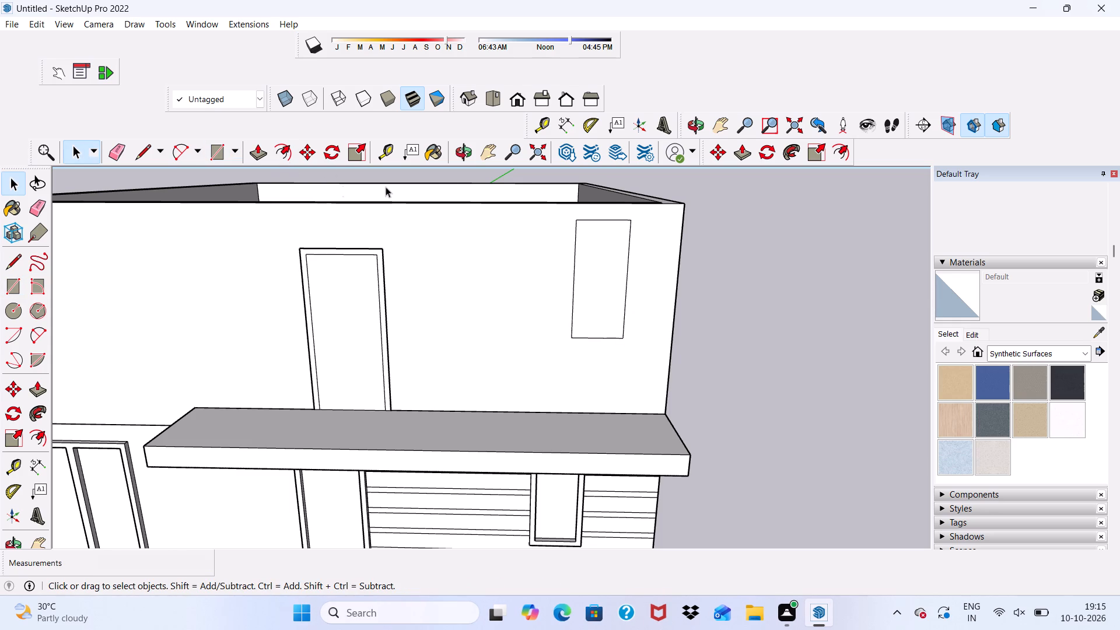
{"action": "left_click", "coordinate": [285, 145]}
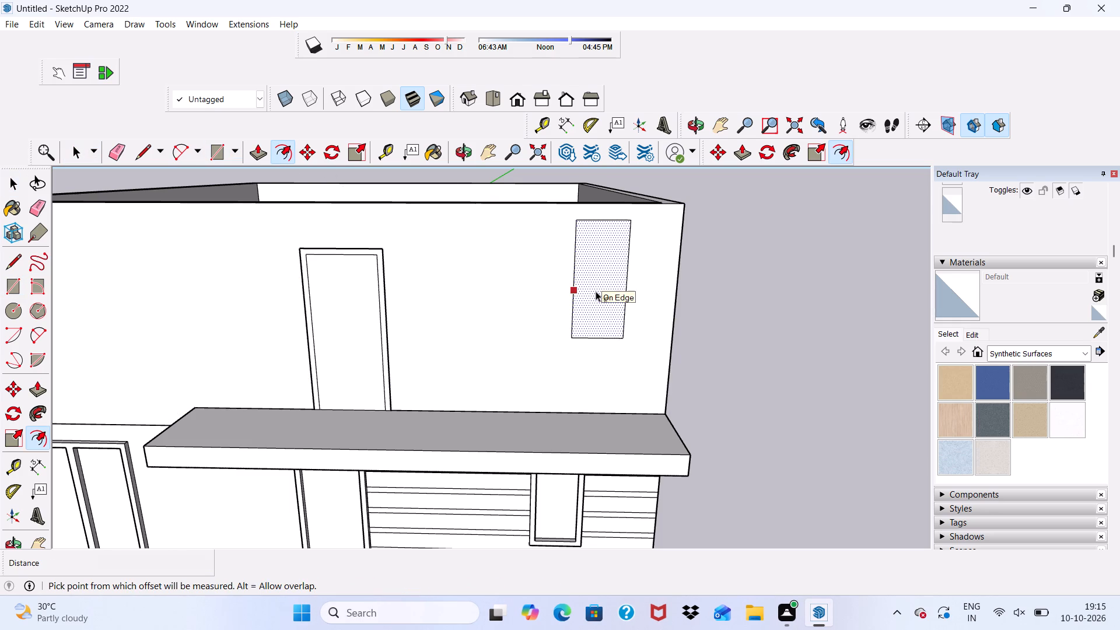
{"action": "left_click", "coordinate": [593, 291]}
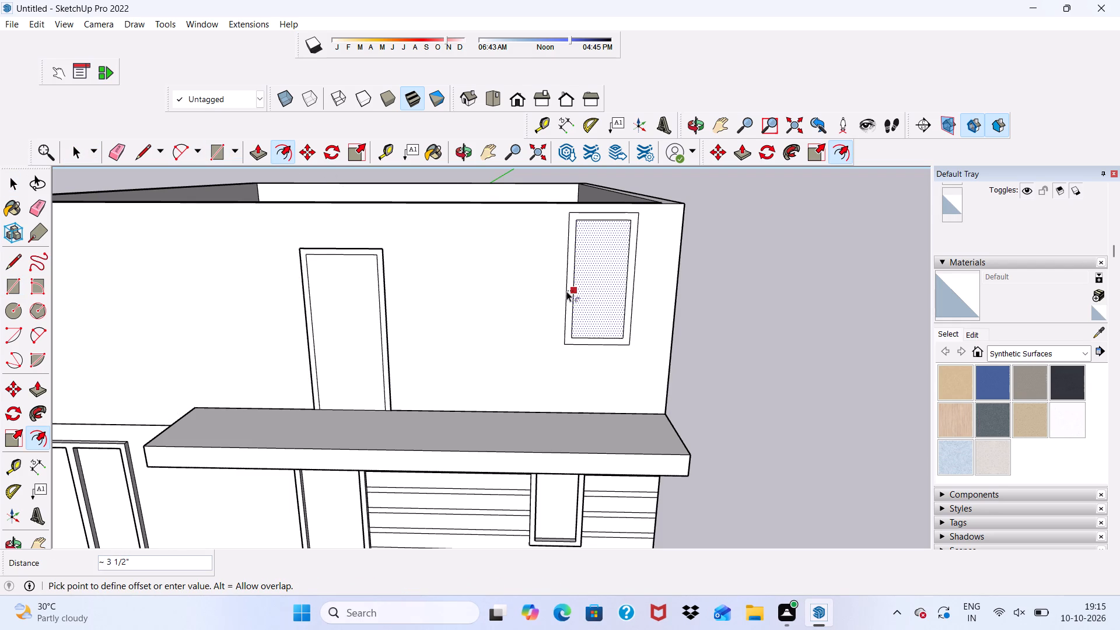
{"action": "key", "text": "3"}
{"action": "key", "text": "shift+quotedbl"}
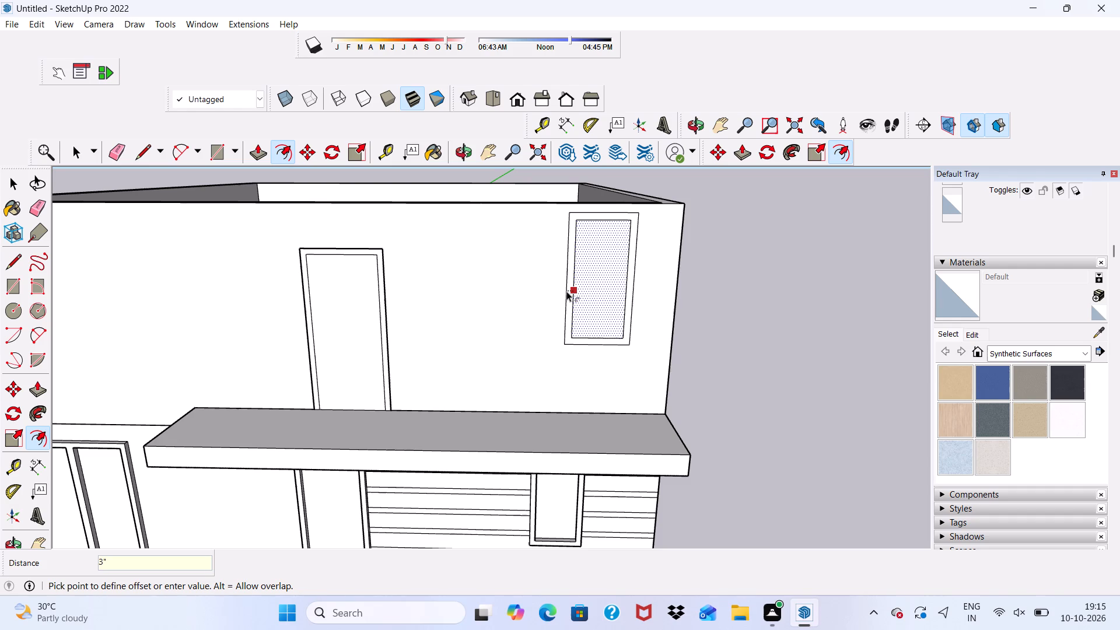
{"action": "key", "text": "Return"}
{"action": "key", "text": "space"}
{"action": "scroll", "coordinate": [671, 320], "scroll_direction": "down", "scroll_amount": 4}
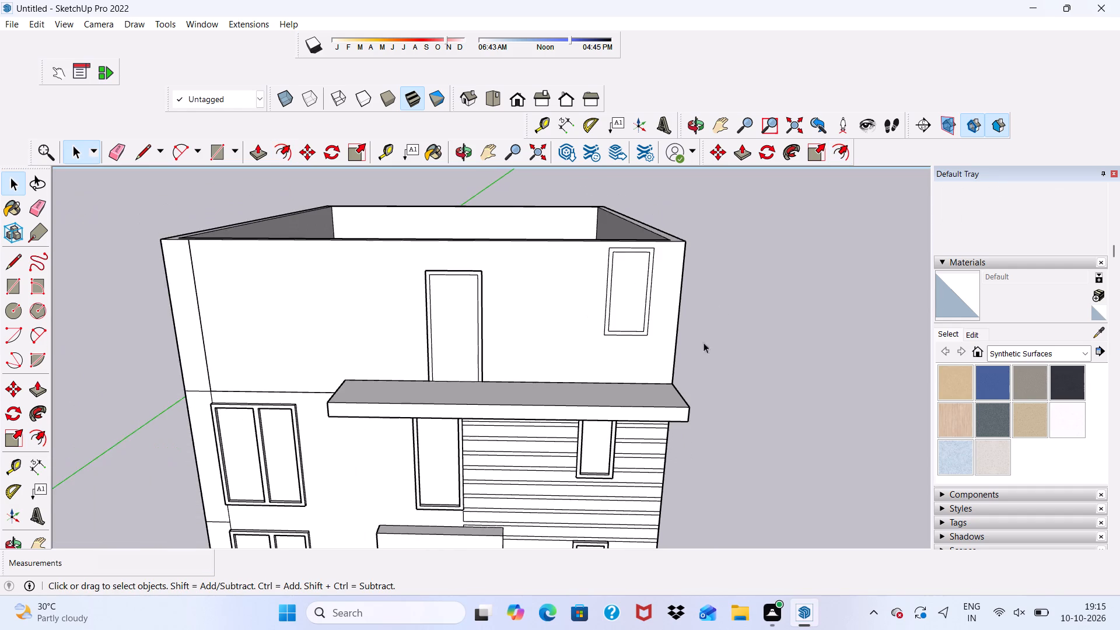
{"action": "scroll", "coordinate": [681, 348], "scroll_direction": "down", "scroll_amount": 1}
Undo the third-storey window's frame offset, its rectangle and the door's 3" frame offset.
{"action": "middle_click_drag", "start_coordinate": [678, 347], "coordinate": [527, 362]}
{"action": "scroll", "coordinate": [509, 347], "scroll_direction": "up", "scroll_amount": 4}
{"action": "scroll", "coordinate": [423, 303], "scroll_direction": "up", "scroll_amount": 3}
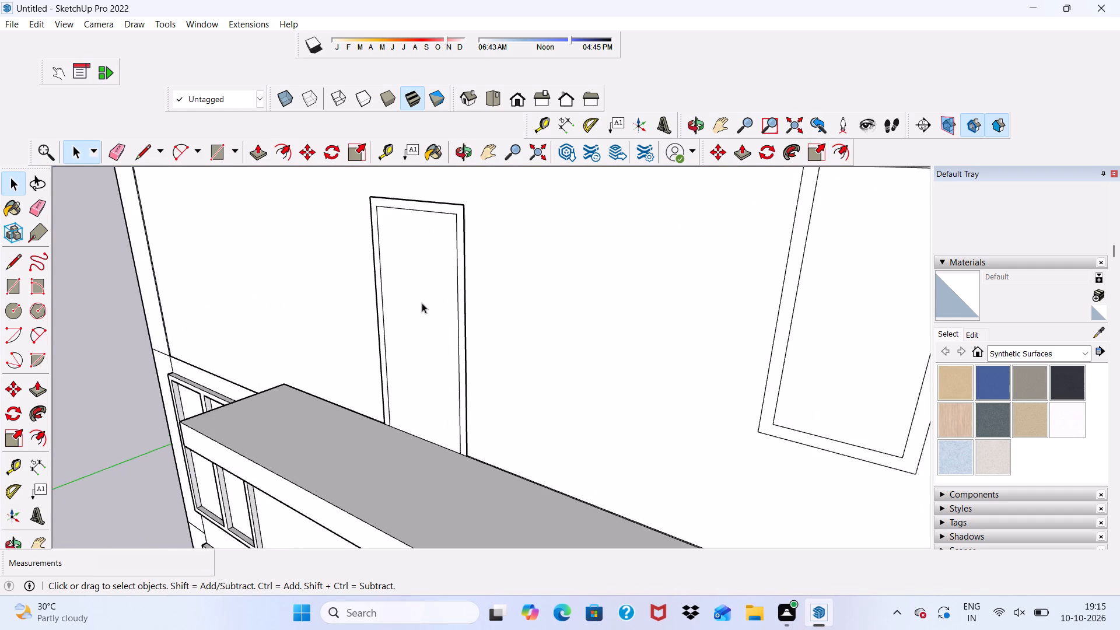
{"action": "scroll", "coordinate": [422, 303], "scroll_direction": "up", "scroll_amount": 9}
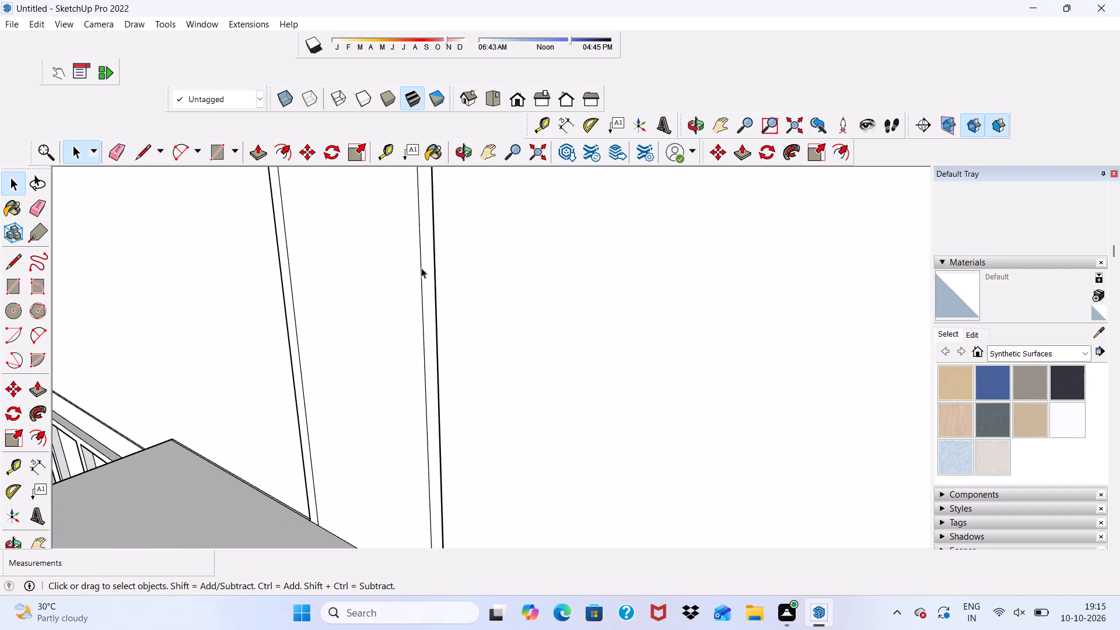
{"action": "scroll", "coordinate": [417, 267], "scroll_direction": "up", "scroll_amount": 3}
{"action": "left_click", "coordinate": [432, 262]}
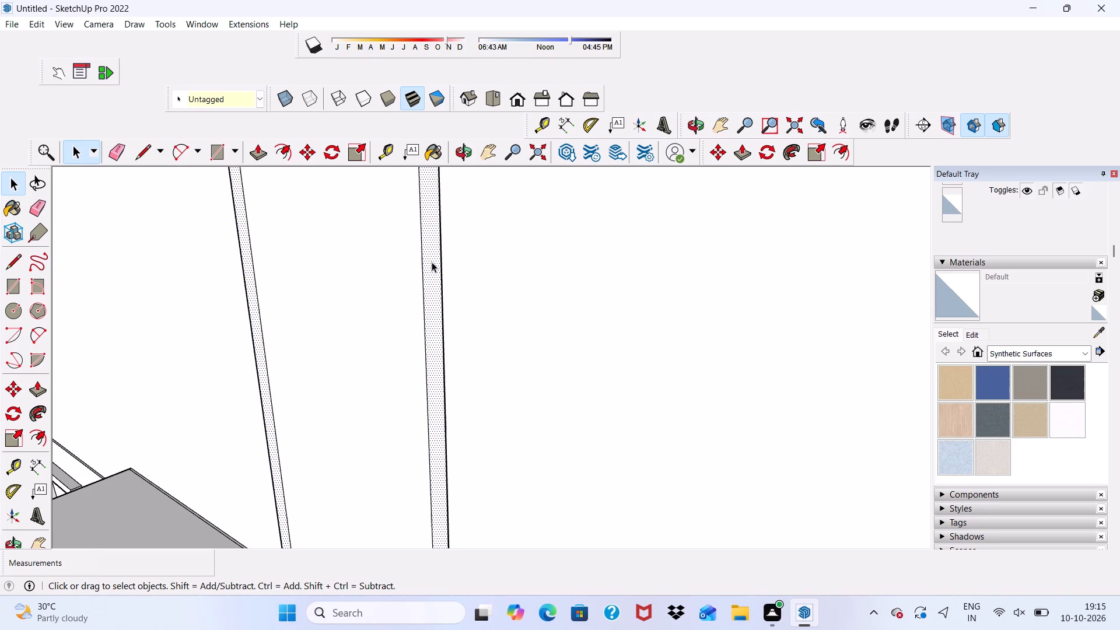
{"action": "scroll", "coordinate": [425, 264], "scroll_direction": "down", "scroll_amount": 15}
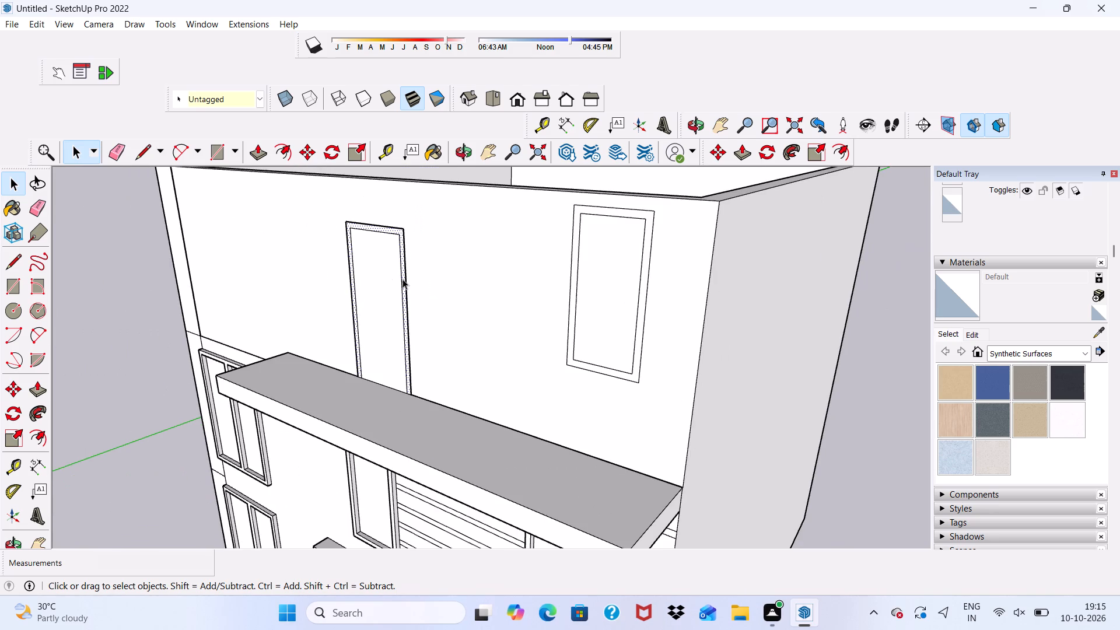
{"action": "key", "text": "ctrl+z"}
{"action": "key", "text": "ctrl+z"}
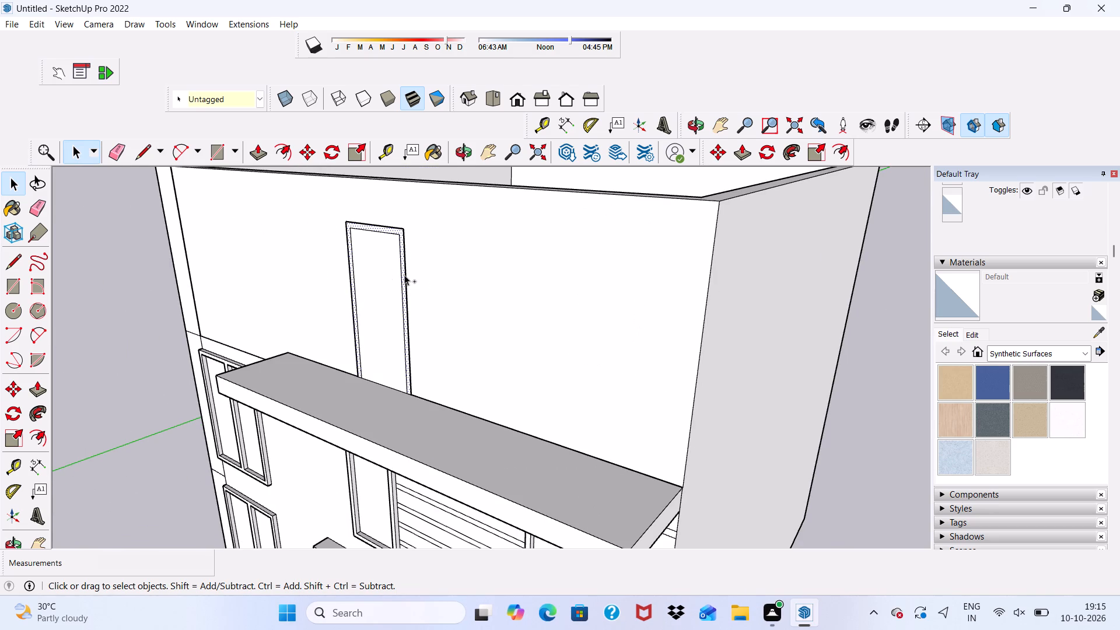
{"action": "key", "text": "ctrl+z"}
Offset the outline of the third-storey door 6" outward to form a wider frame border.
{"action": "scroll", "coordinate": [274, 176], "scroll_direction": "up", "scroll_amount": 3}
{"action": "left_click", "coordinate": [285, 153]}
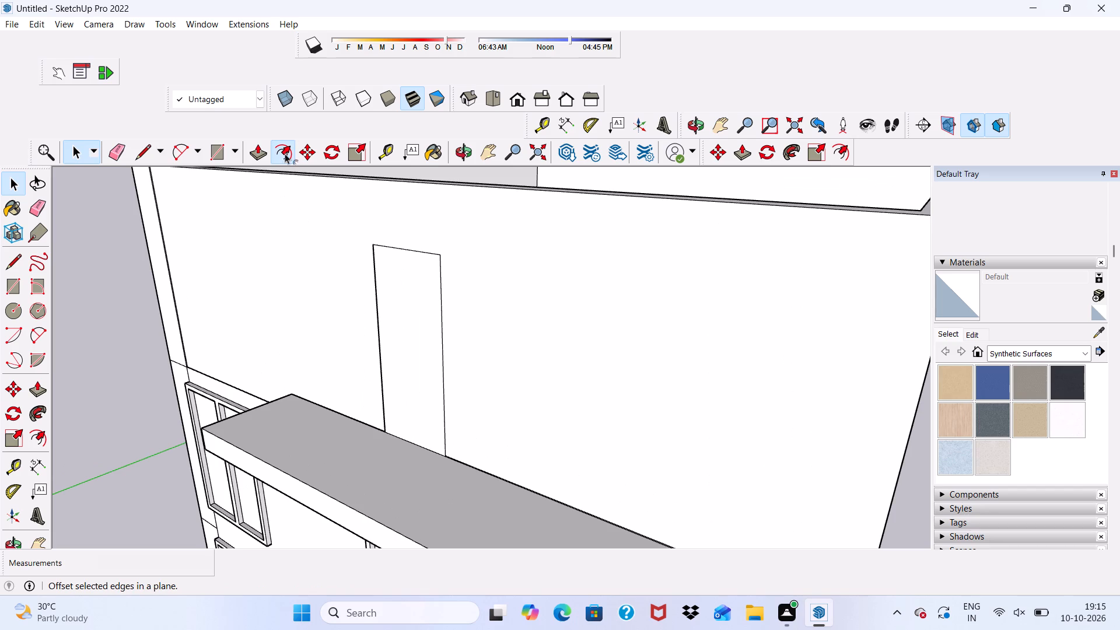
{"action": "left_click", "coordinate": [421, 332]}
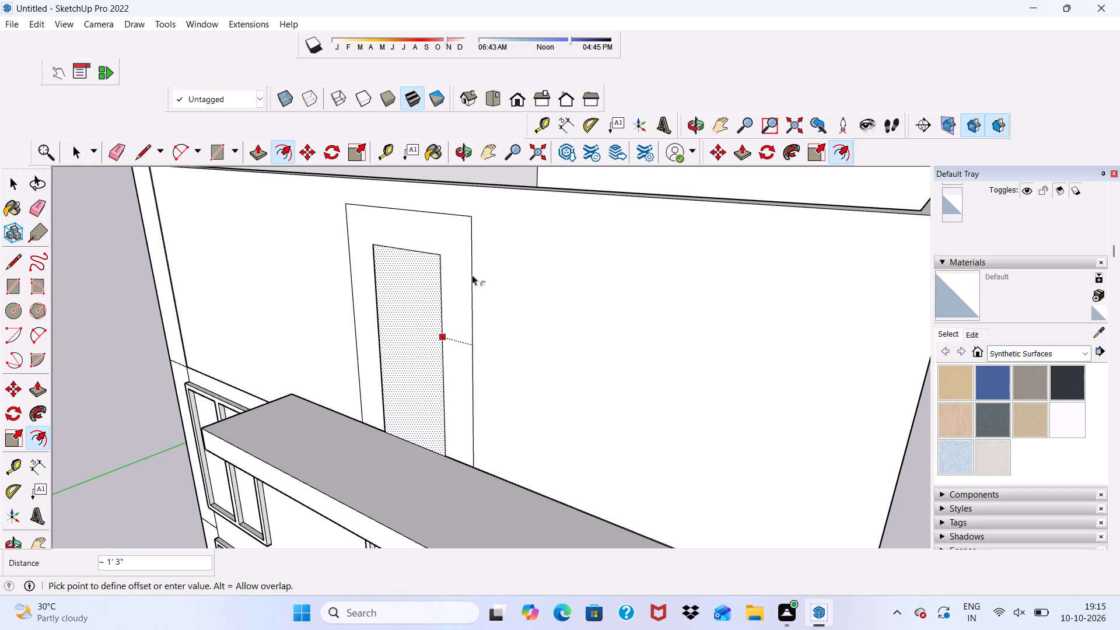
{"action": "key", "text": "6"}
{"action": "key", "text": "shift+quotedbl"}
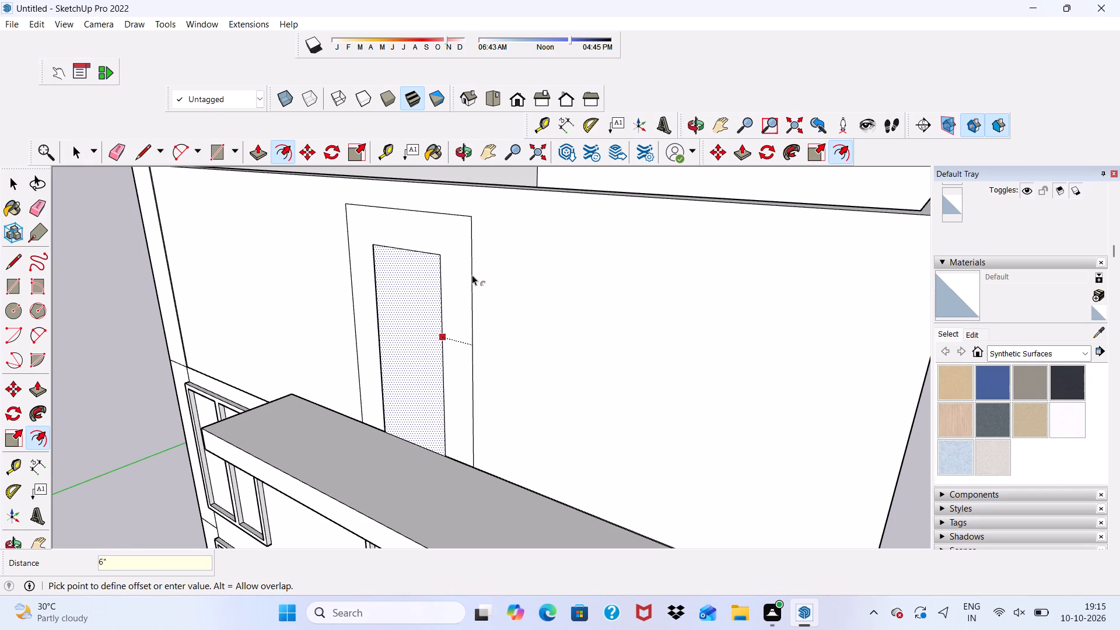
{"action": "key", "text": "Return"}
{"action": "key", "text": "space"}
{"action": "scroll", "coordinate": [472, 275], "scroll_direction": "up", "scroll_amount": 2}
{"action": "scroll", "coordinate": [377, 303], "scroll_direction": "down", "scroll_amount": 7}
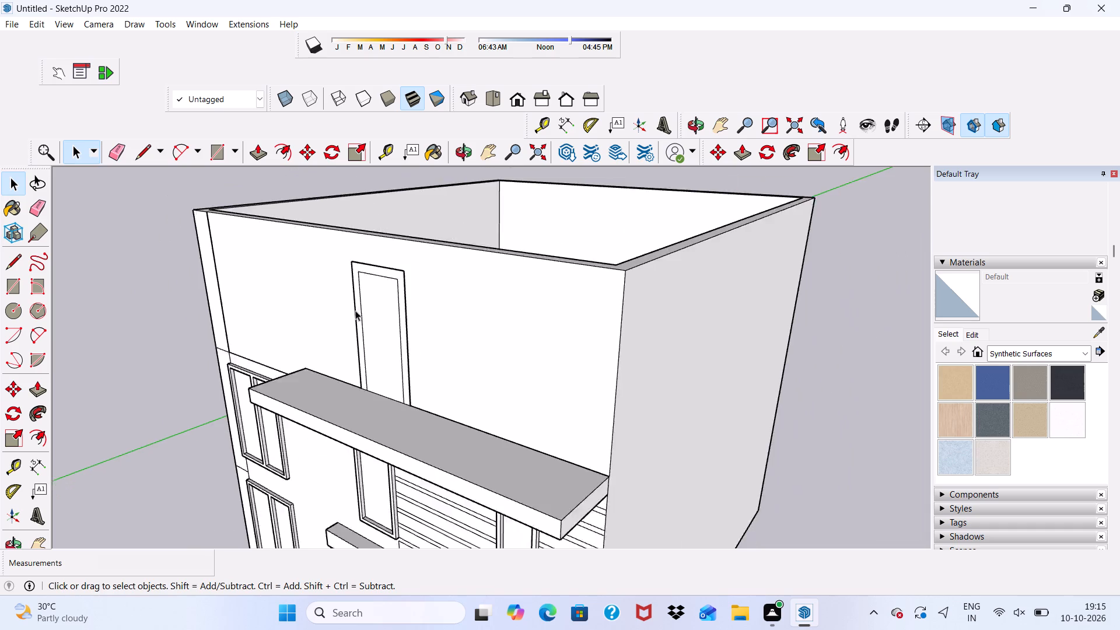
{"action": "scroll", "coordinate": [355, 310], "scroll_direction": "down", "scroll_amount": 1}
{"action": "middle_click_drag", "start_coordinate": [355, 310], "coordinate": [469, 271]}
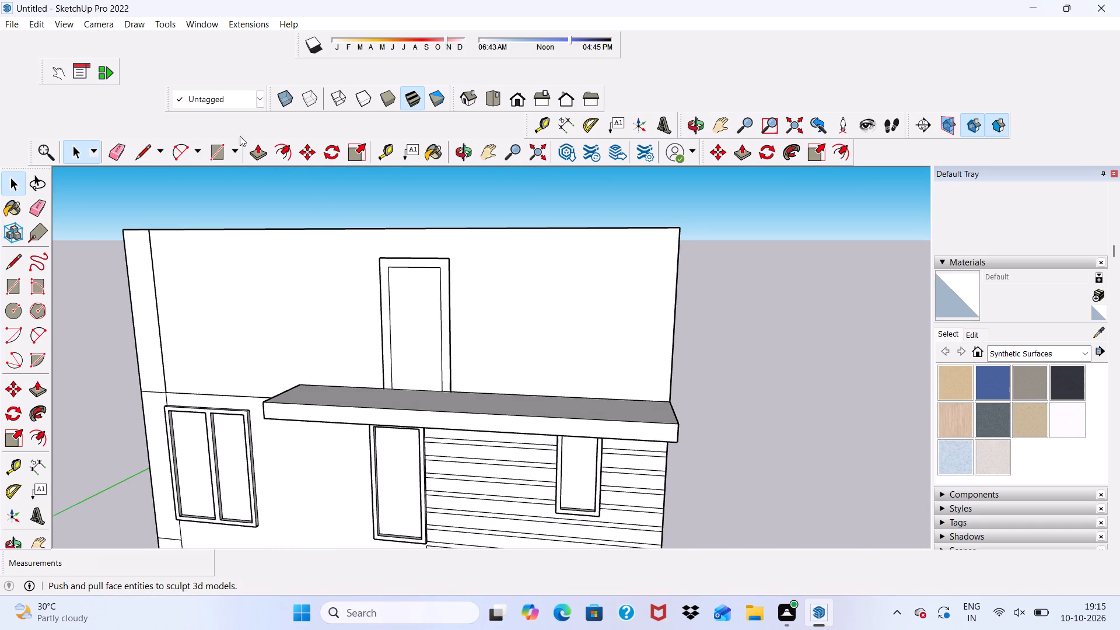
Draw a window rectangle about 4' 11" high by 2' 4" wide on the third-storey front wall, between the door and the corner above the slab's end.
{"action": "left_click", "coordinate": [220, 155]}
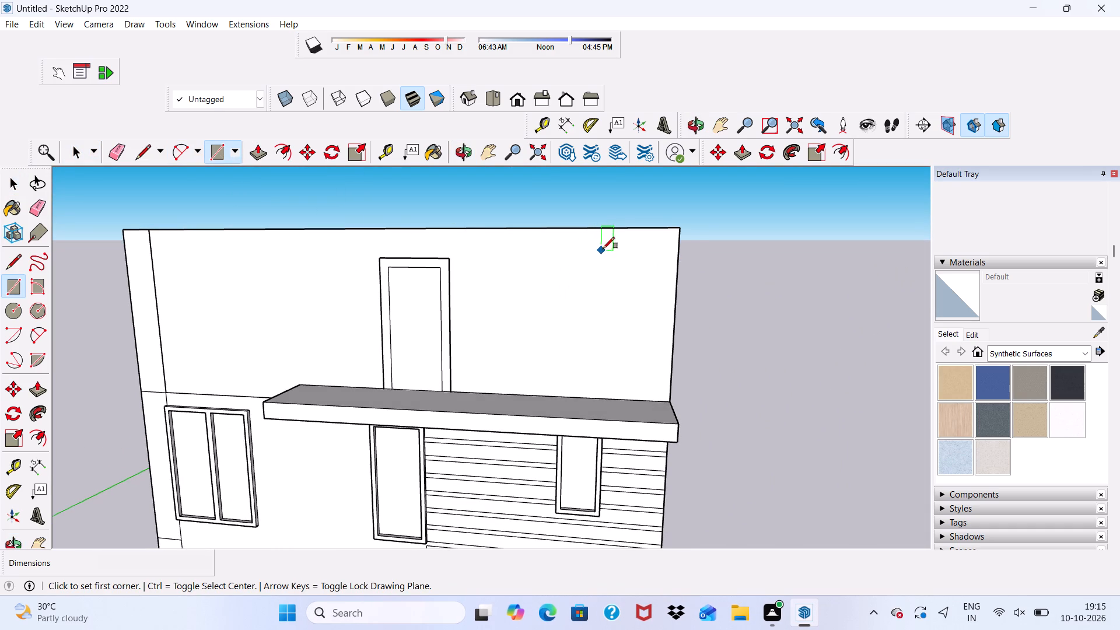
{"action": "left_click", "coordinate": [604, 247]}
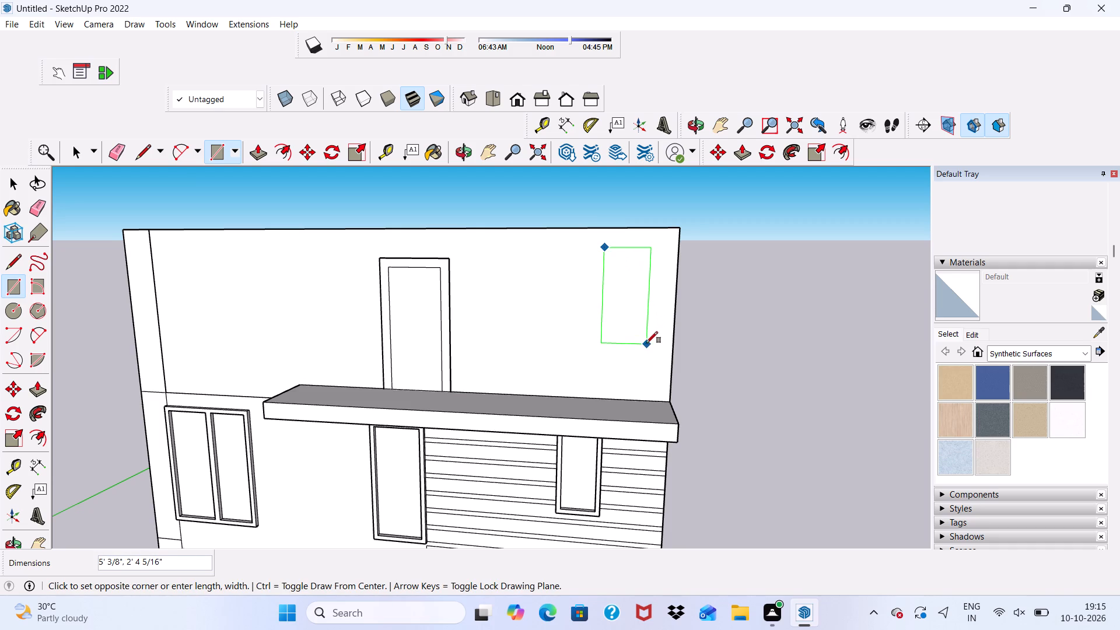
{"action": "left_click", "coordinate": [646, 342]}
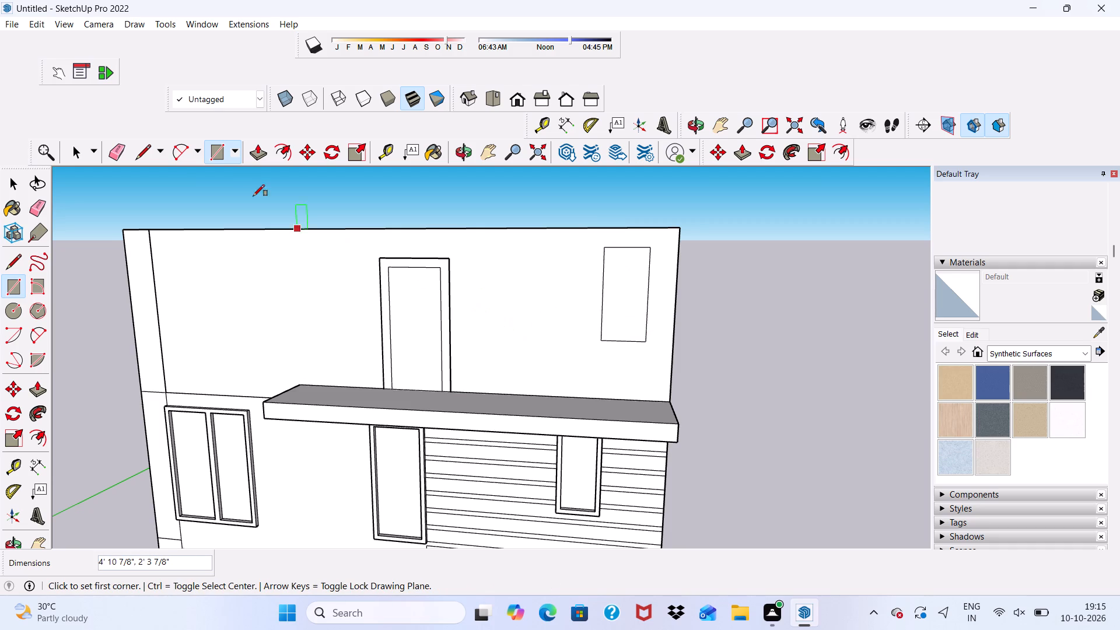
Offset the third-storey window rectangle 3" outward to form a frame border.
{"action": "left_click", "coordinate": [289, 147]}
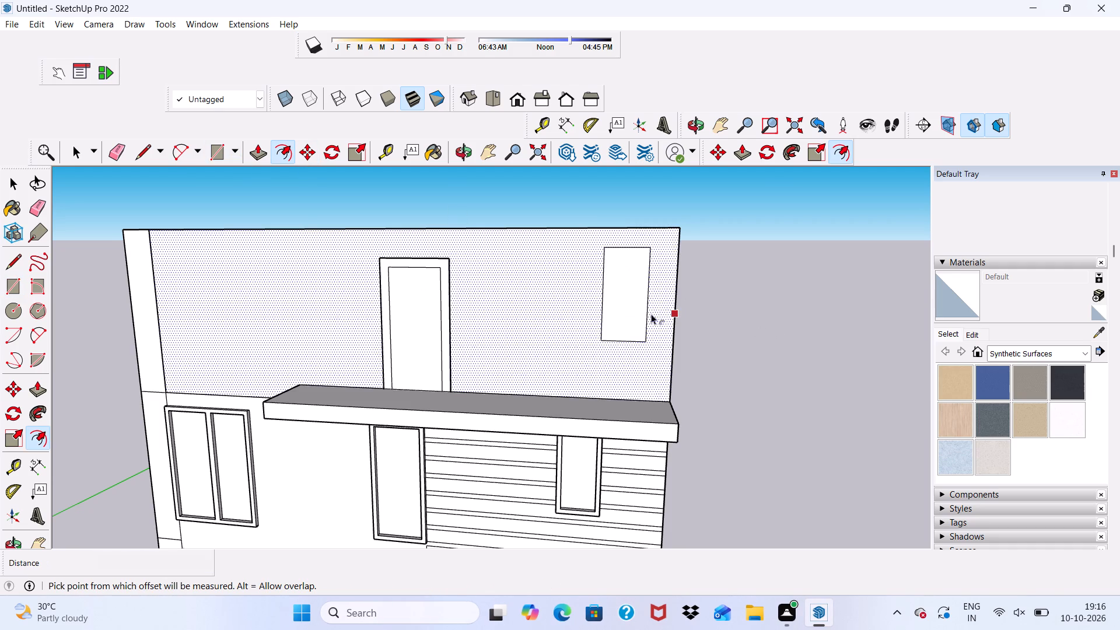
{"action": "left_click", "coordinate": [618, 313]}
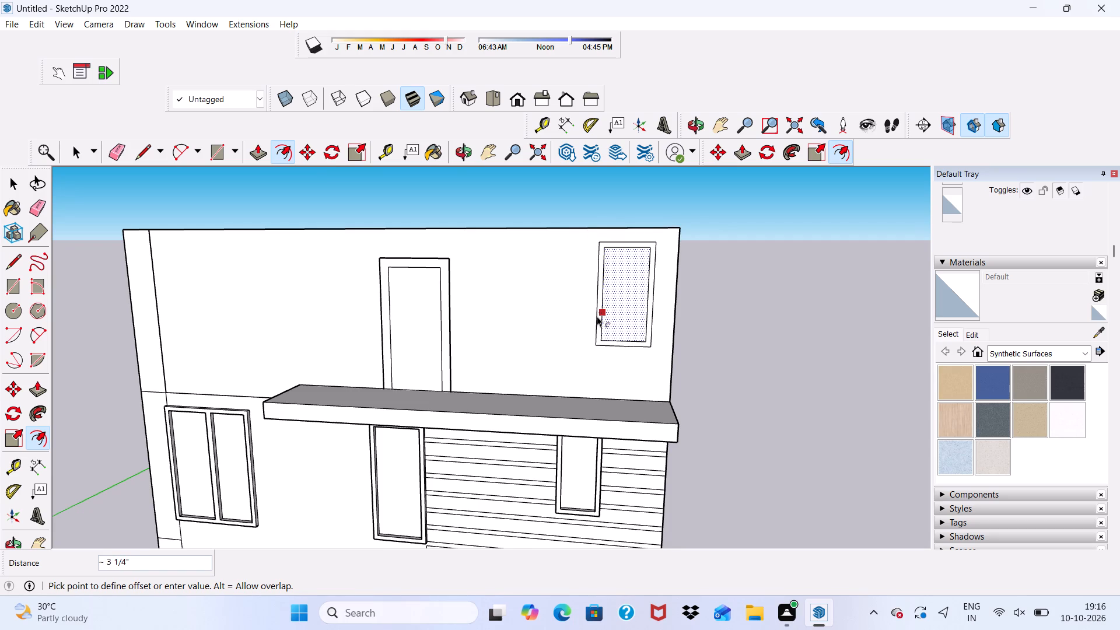
{"action": "key", "text": "3"}
{"action": "key", "text": "shift+quotedbl"}
{"action": "key", "text": "Return"}
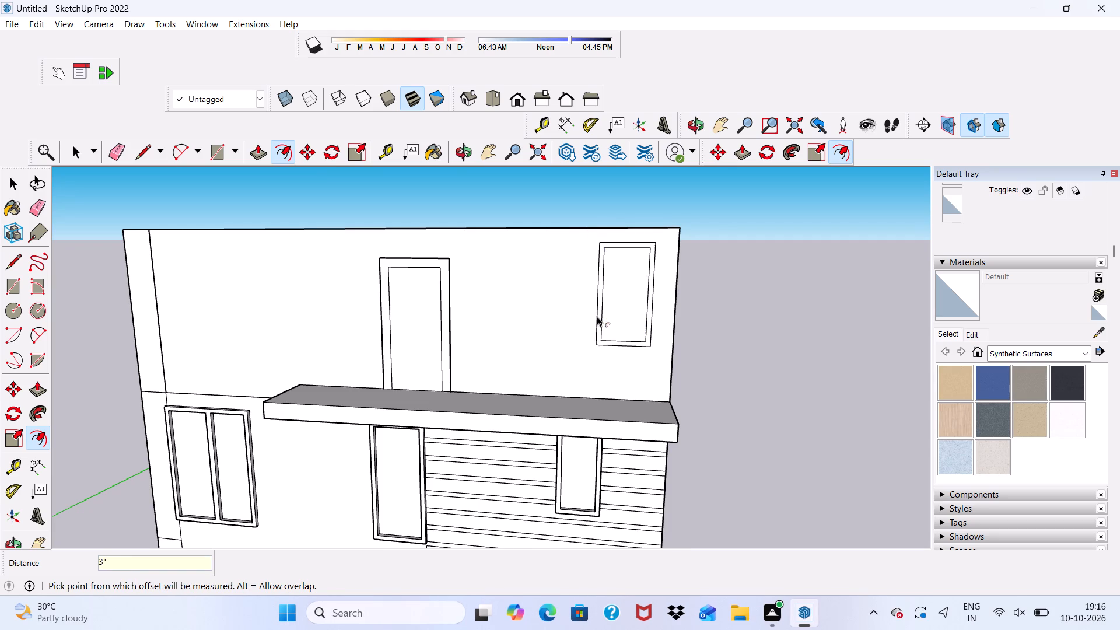
{"action": "key", "text": "space"}
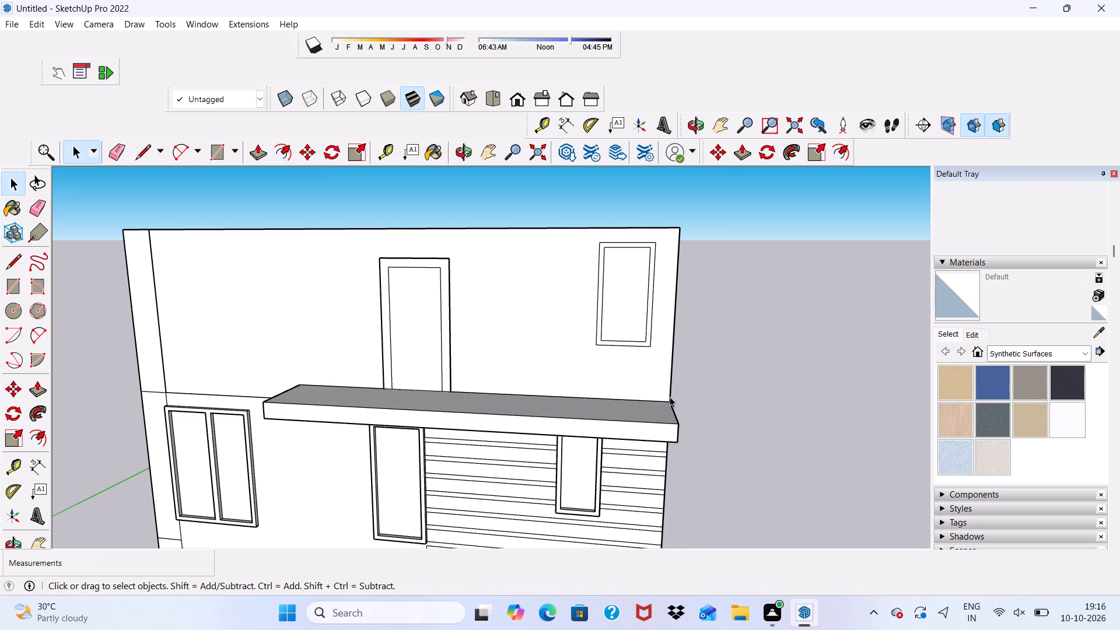
Extrude the third-storey door's frame border 3" out from the front wall.
{"action": "scroll", "coordinate": [575, 352], "scroll_direction": "down", "scroll_amount": 3}
{"action": "middle_click_drag", "start_coordinate": [659, 349], "coordinate": [521, 376]}
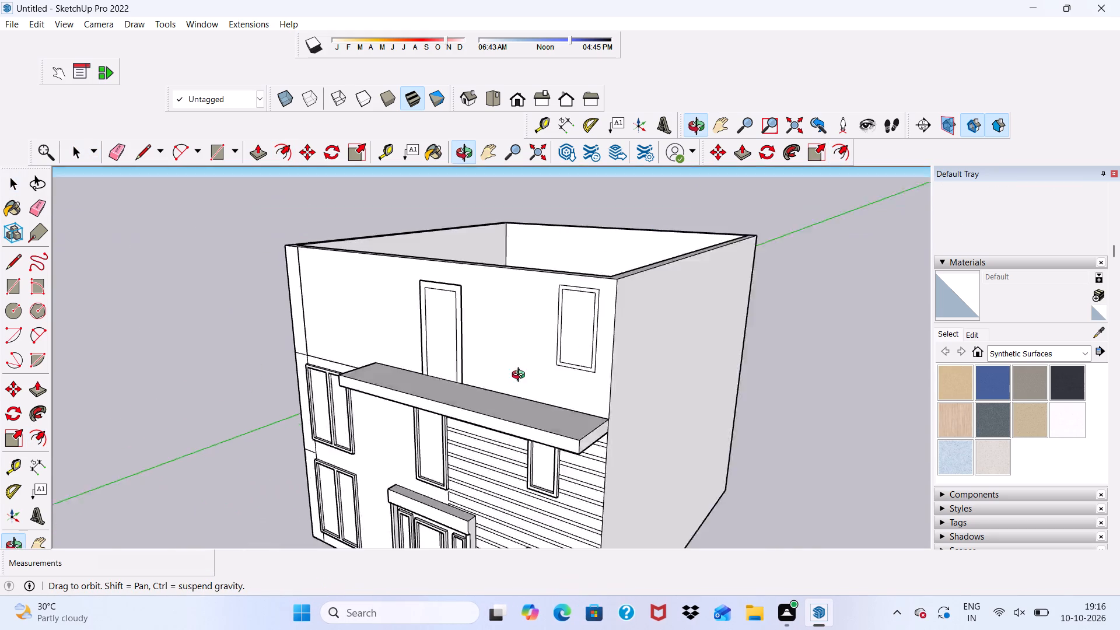
{"action": "middle_click_drag", "start_coordinate": [521, 376], "coordinate": [464, 380]}
{"action": "scroll", "coordinate": [439, 310], "scroll_direction": "up", "scroll_amount": 16}
{"action": "left_click", "coordinate": [453, 297]}
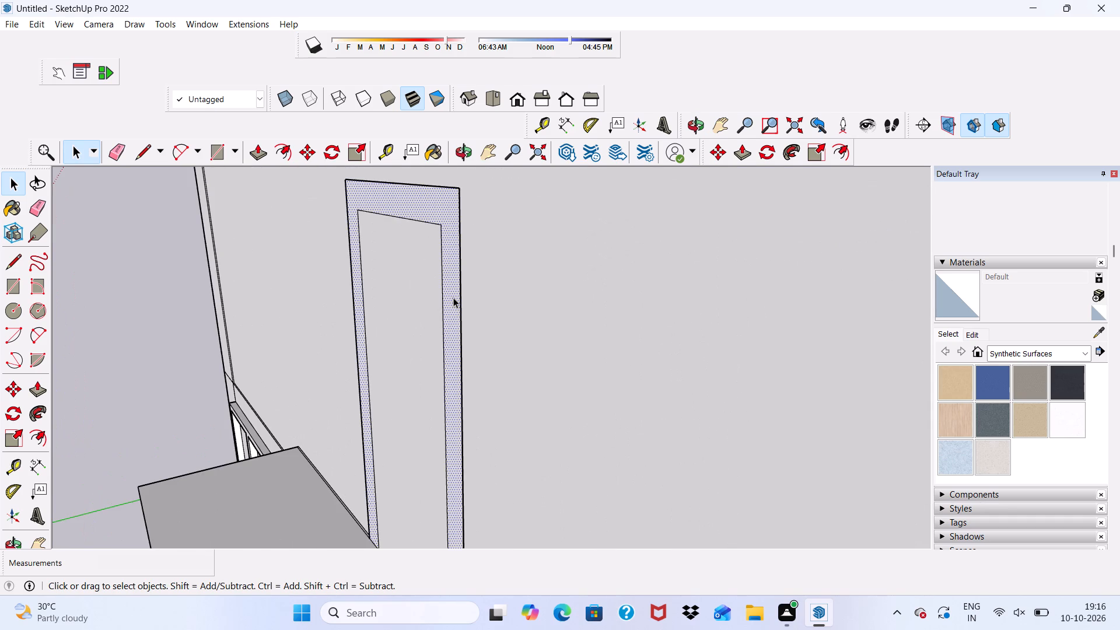
{"action": "left_click", "coordinate": [256, 152]}
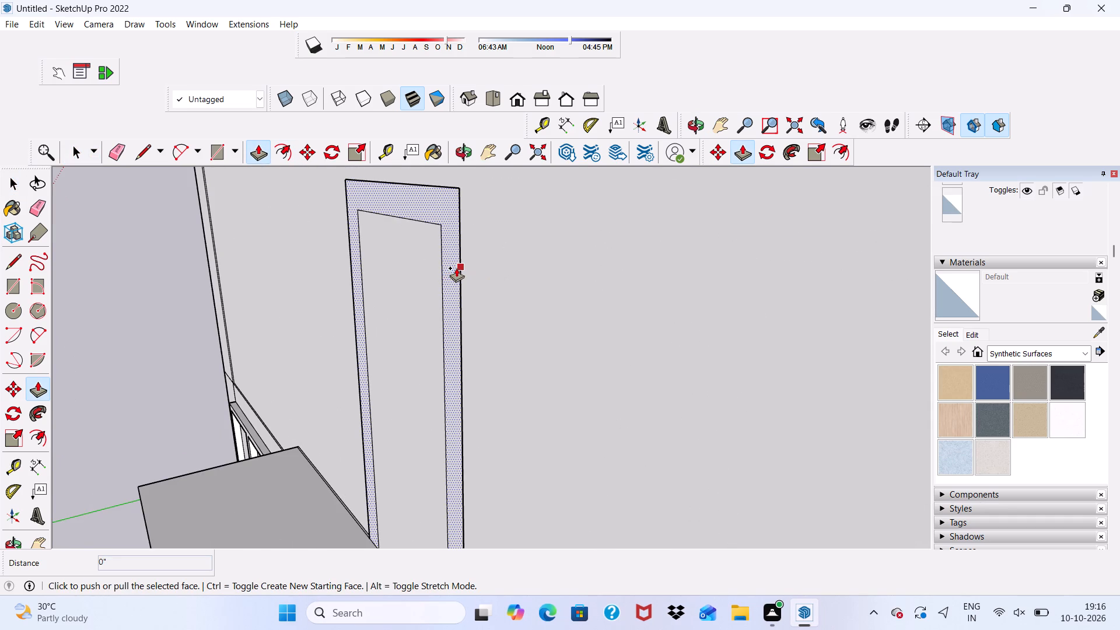
{"action": "left_click", "coordinate": [456, 268]}
{"action": "key", "text": "3"}
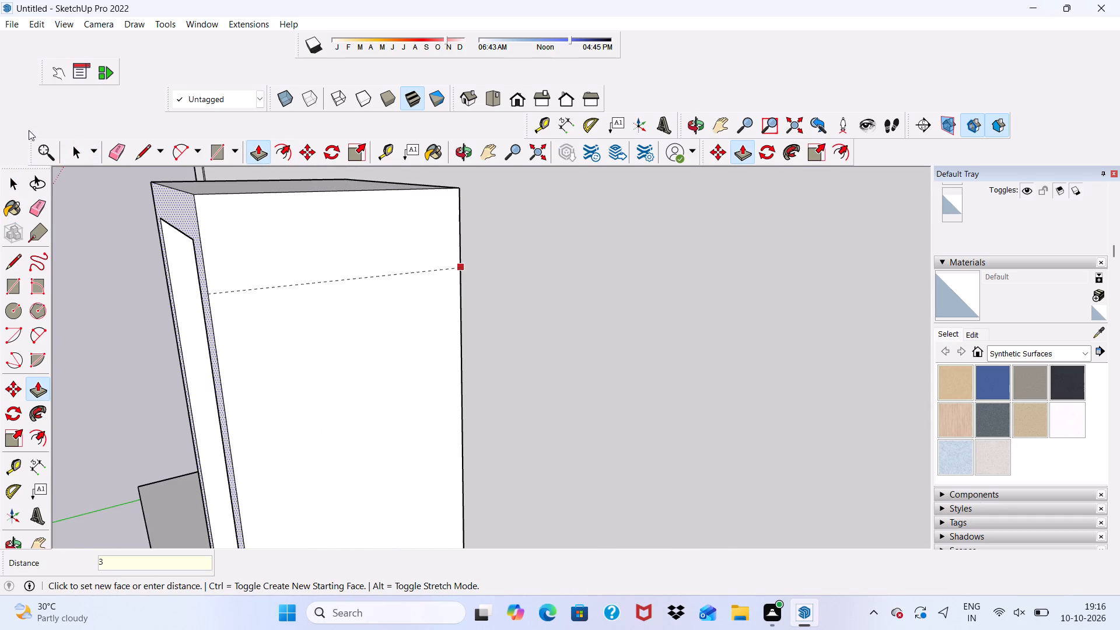
{"action": "key", "text": "shift+quotedbl"}
{"action": "key", "text": "Return"}
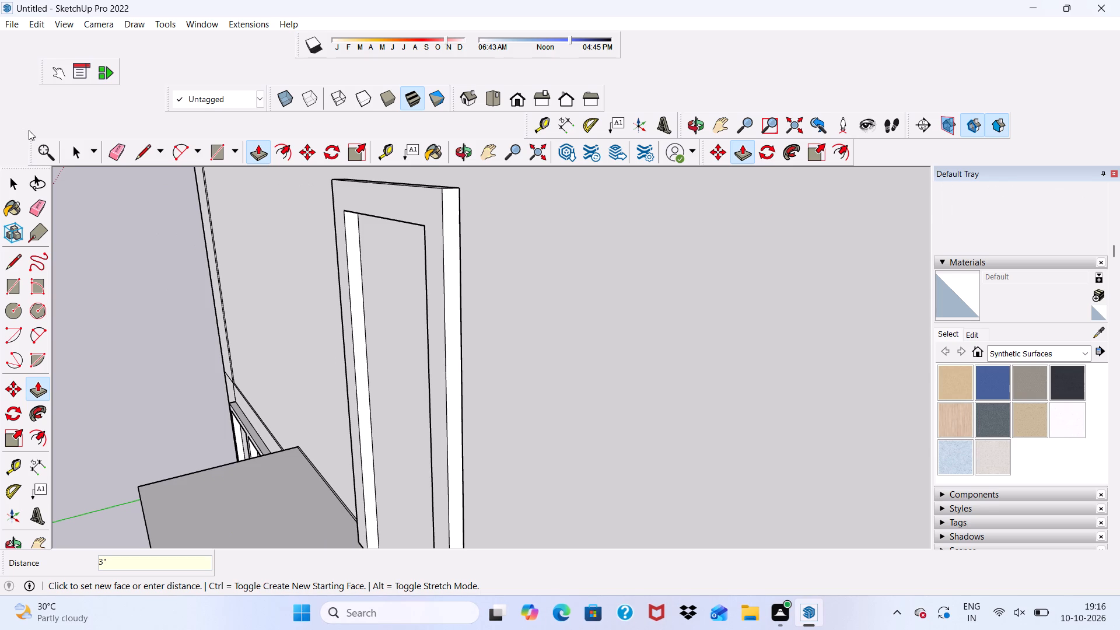
Extrude the third-storey window's frame border about 3 5/16" out from the front wall.
{"action": "scroll", "coordinate": [76, 171], "scroll_direction": "down", "scroll_amount": 1}
{"action": "scroll", "coordinate": [124, 233], "scroll_direction": "down", "scroll_amount": 3}
{"action": "scroll", "coordinate": [346, 377], "scroll_direction": "up", "scroll_amount": 5}
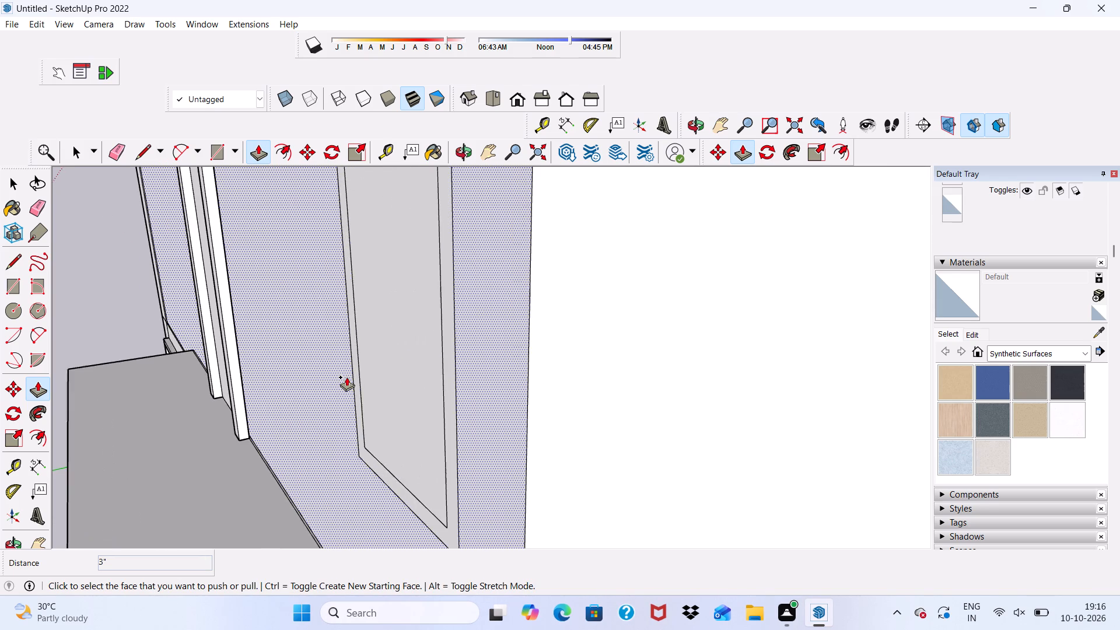
{"action": "middle_click_drag", "start_coordinate": [347, 377], "coordinate": [420, 365]}
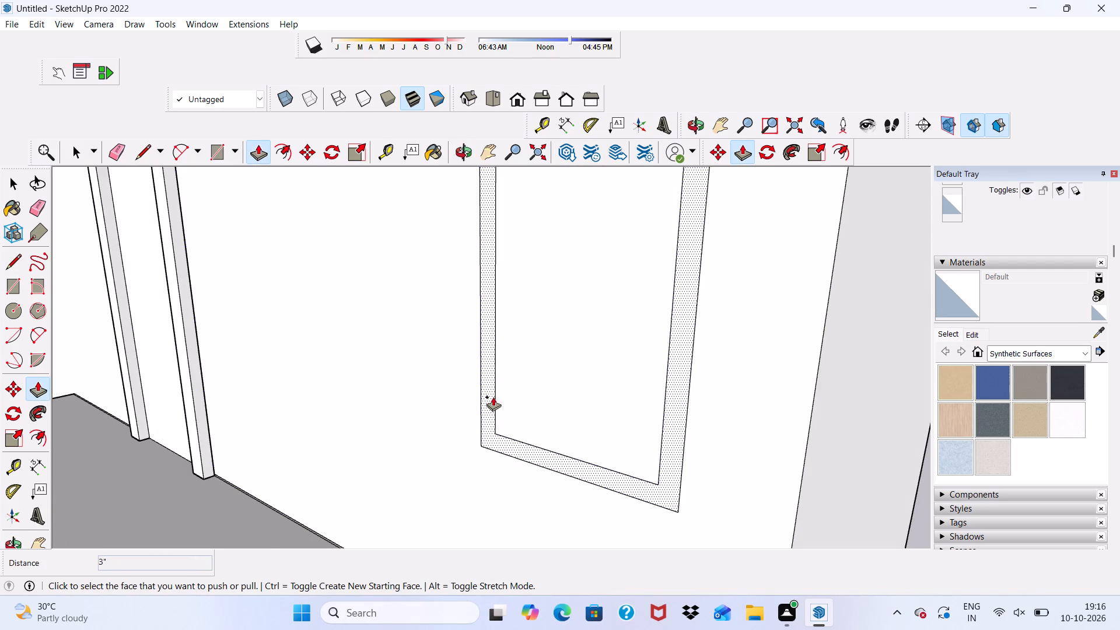
{"action": "left_click", "coordinate": [493, 397]}
{"action": "left_click", "coordinate": [182, 334]}
{"action": "scroll", "coordinate": [248, 340], "scroll_direction": "down", "scroll_amount": 2}
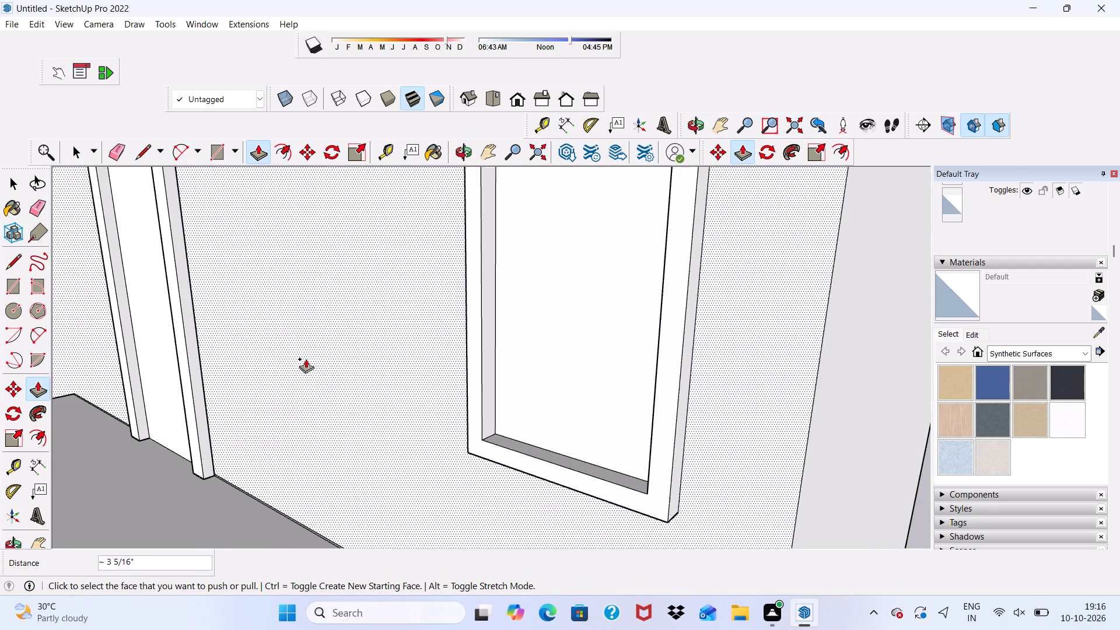
{"action": "scroll", "coordinate": [306, 359], "scroll_direction": "down", "scroll_amount": 9}
{"action": "middle_click_drag", "start_coordinate": [419, 365], "coordinate": [589, 366]}
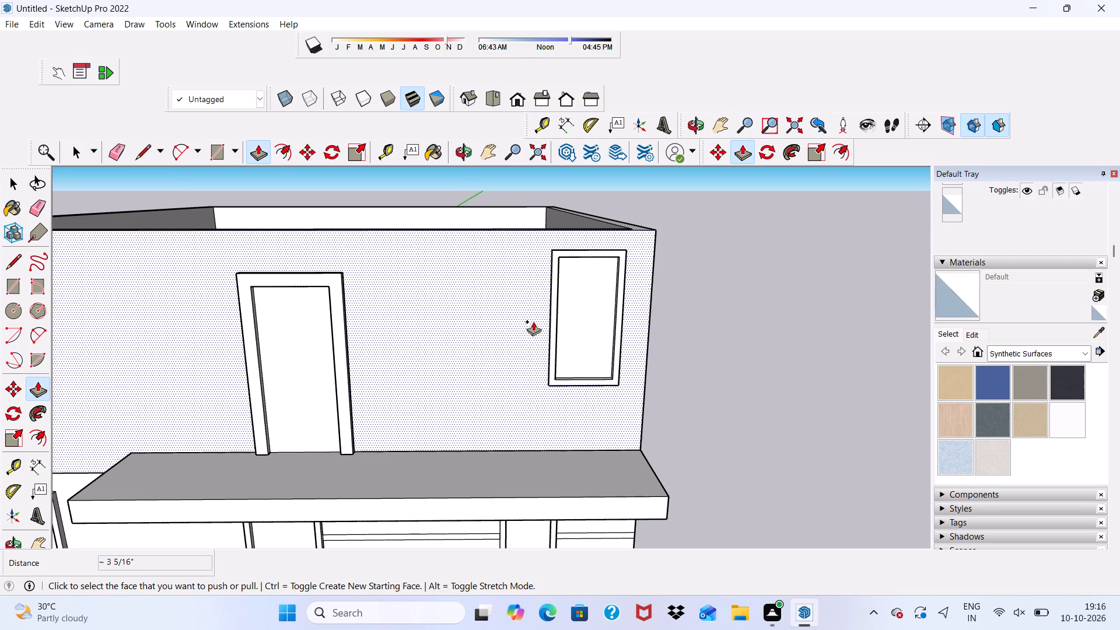
{"action": "key", "text": "space"}
Examine the third-storey door and window frames on the front facade from several angles.
{"action": "scroll", "coordinate": [533, 333], "scroll_direction": "down", "scroll_amount": 2}
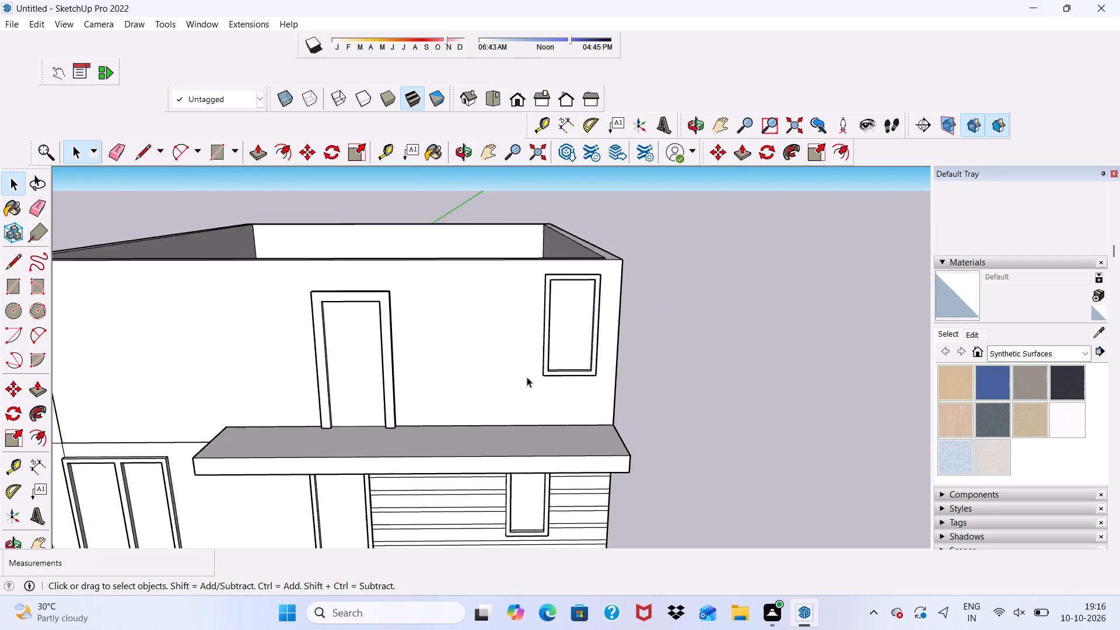
{"action": "scroll", "coordinate": [527, 377], "scroll_direction": "down", "scroll_amount": 5}
{"action": "middle_click_drag", "start_coordinate": [391, 405], "coordinate": [433, 338]}
{"action": "scroll", "coordinate": [433, 338], "scroll_direction": "up", "scroll_amount": 5}
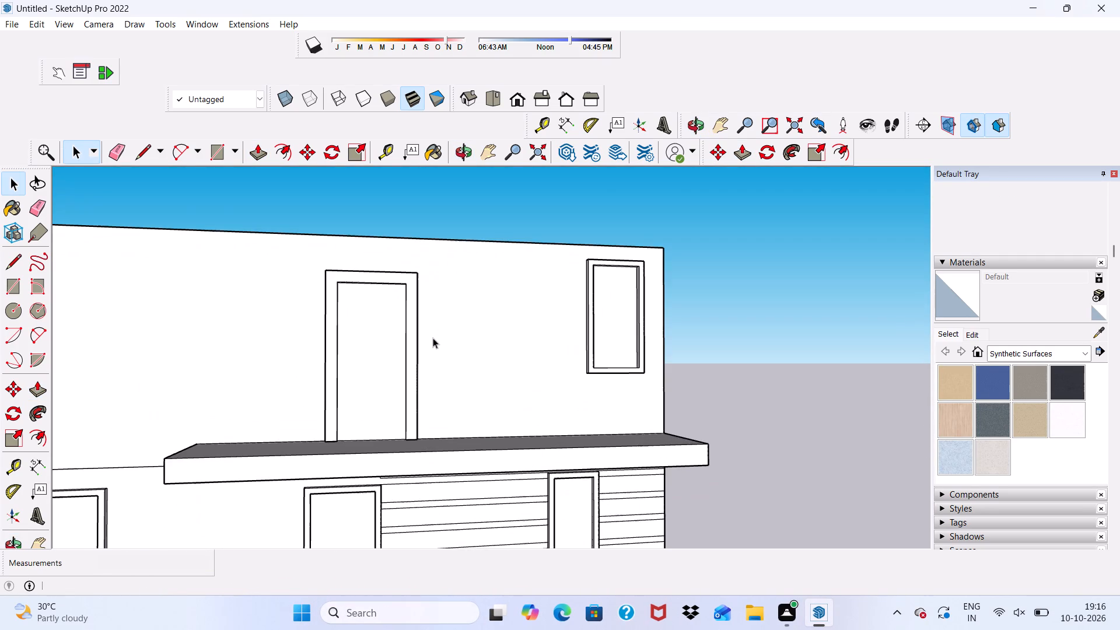
{"action": "middle_click_drag", "start_coordinate": [411, 332], "coordinate": [198, 352]}
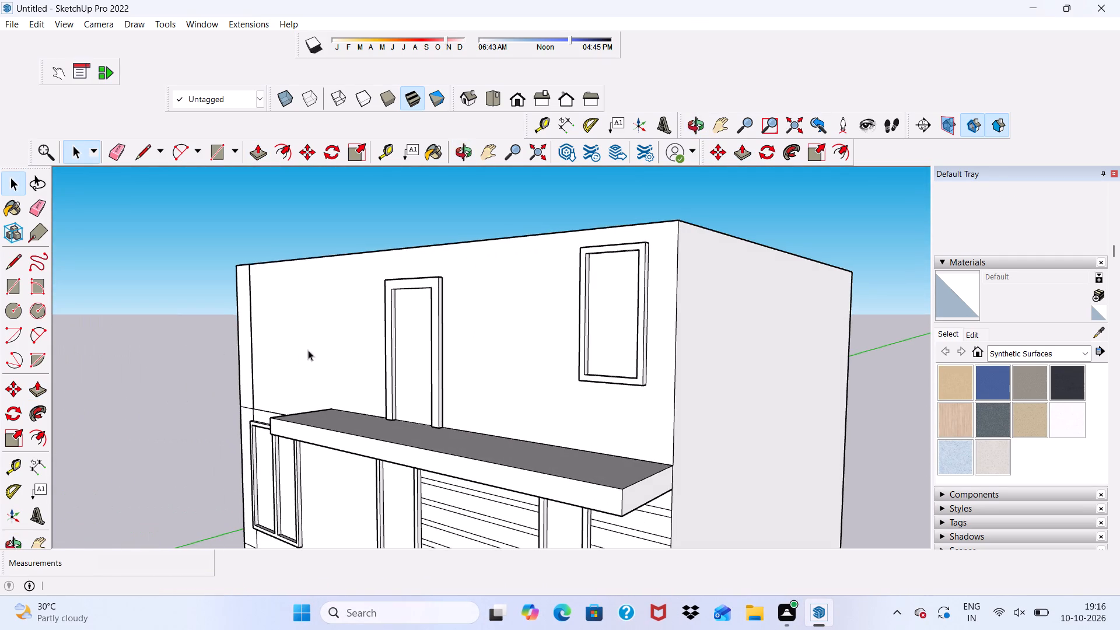
{"action": "middle_click_drag", "start_coordinate": [311, 352], "coordinate": [436, 374]}
{"action": "scroll", "coordinate": [437, 368], "scroll_direction": "up", "scroll_amount": 2}
{"action": "scroll", "coordinate": [426, 344], "scroll_direction": "down", "scroll_amount": 5}
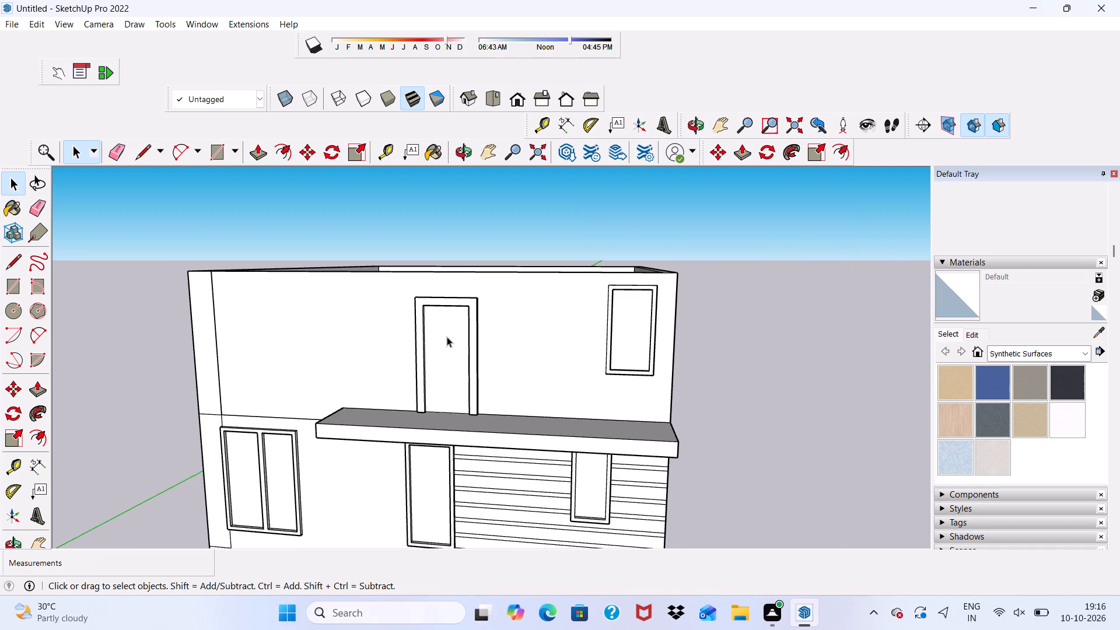
{"action": "scroll", "coordinate": [447, 337], "scroll_direction": "up", "scroll_amount": 1}
{"action": "scroll", "coordinate": [434, 337], "scroll_direction": "down", "scroll_amount": 6}
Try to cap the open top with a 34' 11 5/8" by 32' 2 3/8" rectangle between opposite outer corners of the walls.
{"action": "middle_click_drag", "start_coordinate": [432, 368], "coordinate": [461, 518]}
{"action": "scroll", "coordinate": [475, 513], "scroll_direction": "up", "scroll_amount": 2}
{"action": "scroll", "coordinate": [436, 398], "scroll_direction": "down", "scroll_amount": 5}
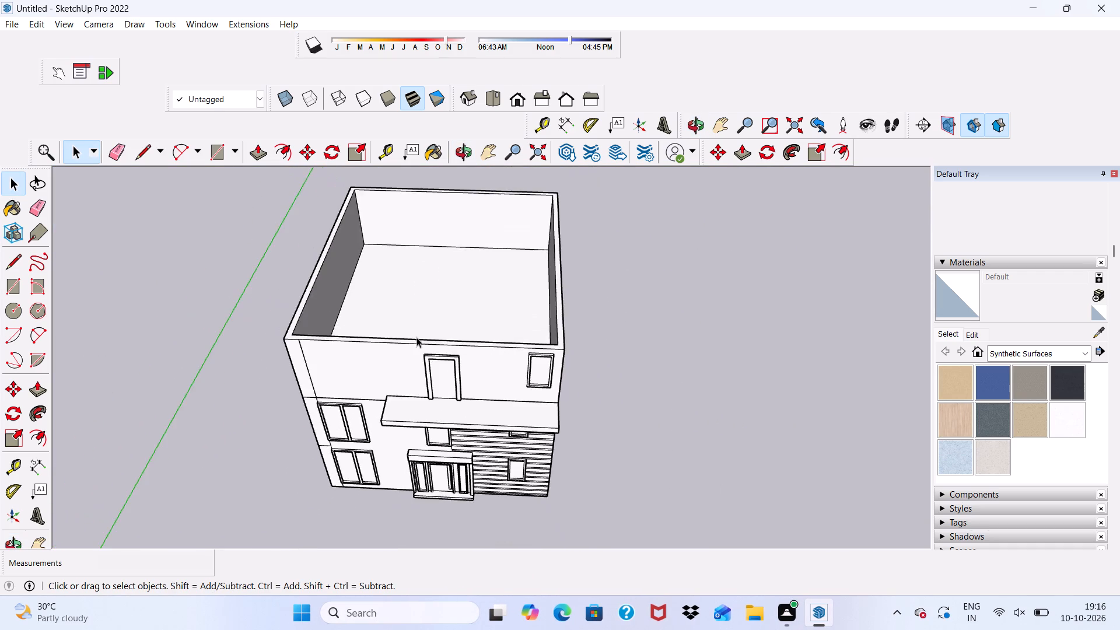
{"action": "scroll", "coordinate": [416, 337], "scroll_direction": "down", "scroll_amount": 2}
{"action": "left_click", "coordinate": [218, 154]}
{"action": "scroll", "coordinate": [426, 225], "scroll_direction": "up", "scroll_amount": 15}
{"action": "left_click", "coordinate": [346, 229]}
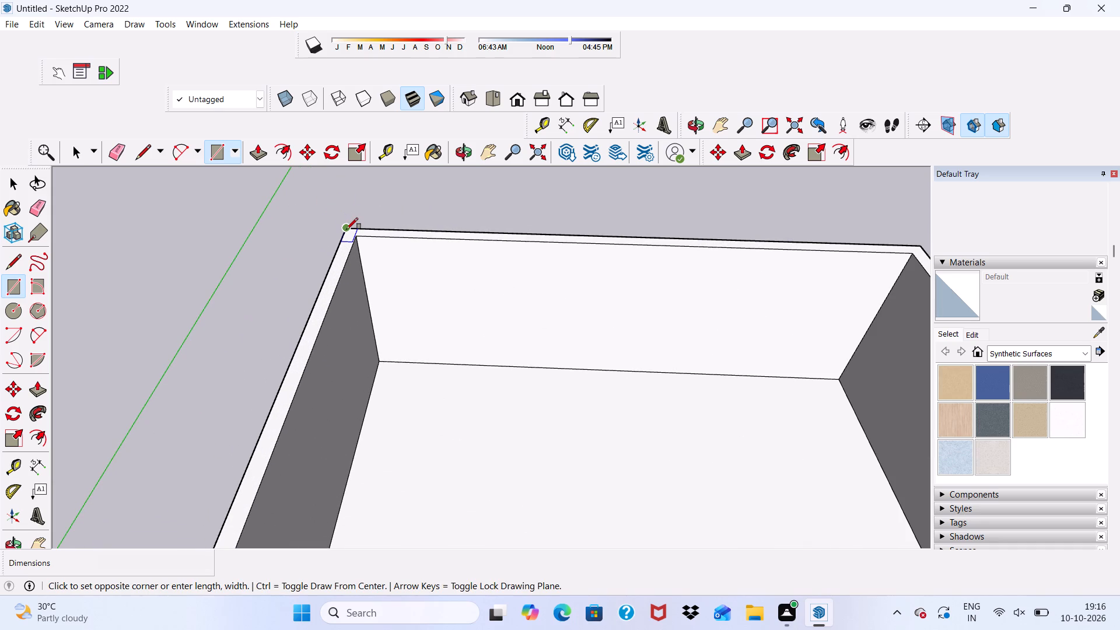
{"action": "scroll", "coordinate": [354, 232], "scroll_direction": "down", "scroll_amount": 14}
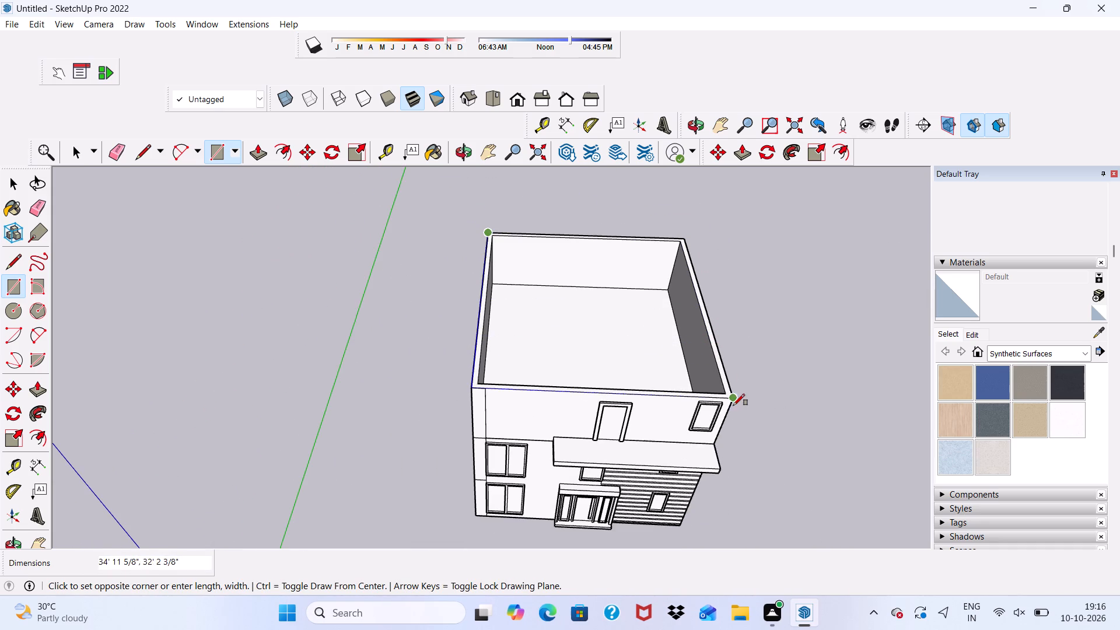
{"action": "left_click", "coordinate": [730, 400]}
Draw a strip about 10 1/2" wide by 34' 11 5/8" long across the open top, from back wall to front wall, to close it.
{"action": "scroll", "coordinate": [576, 232], "scroll_direction": "up", "scroll_amount": 5}
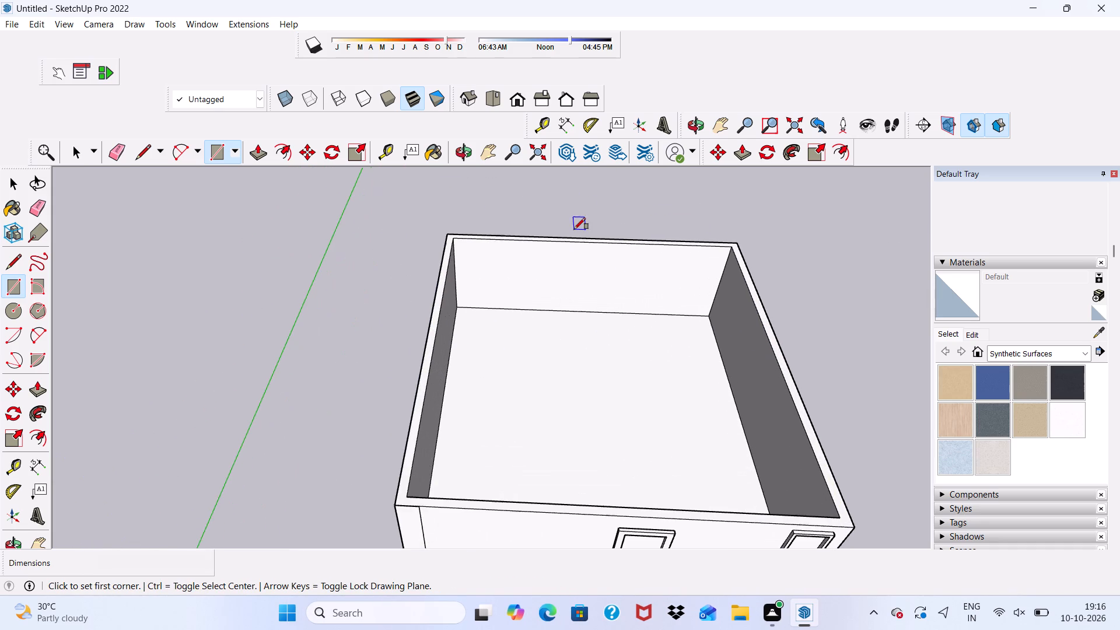
{"action": "left_click", "coordinate": [583, 237]}
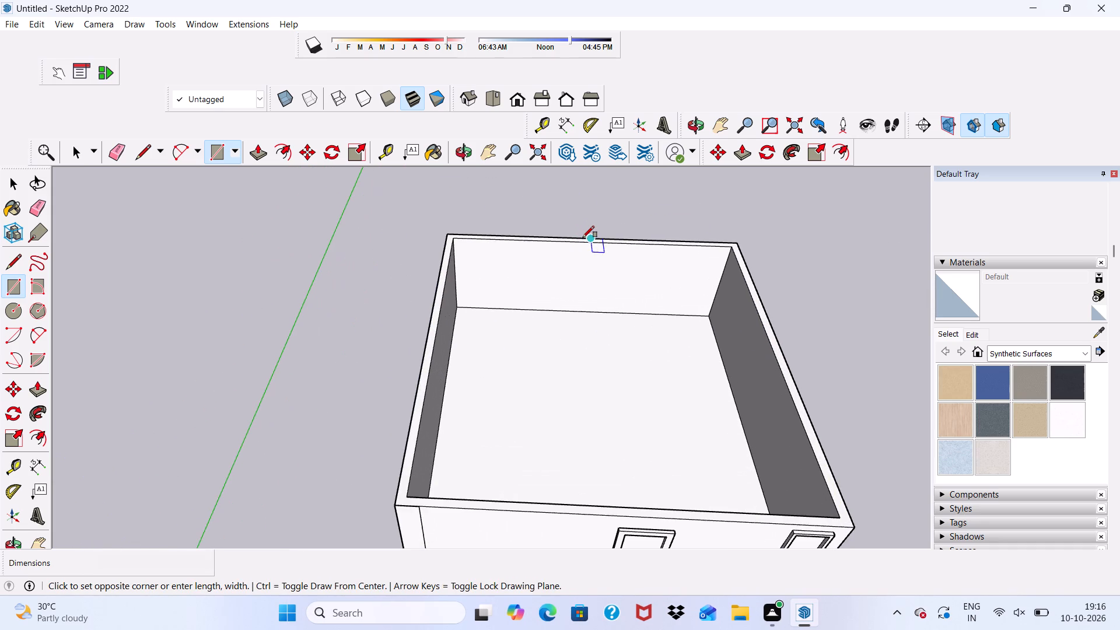
{"action": "left_click", "coordinate": [638, 516]}
Erase the strip's short edge segments that cross the tops of the back and front walls.
{"action": "left_click", "coordinate": [111, 149]}
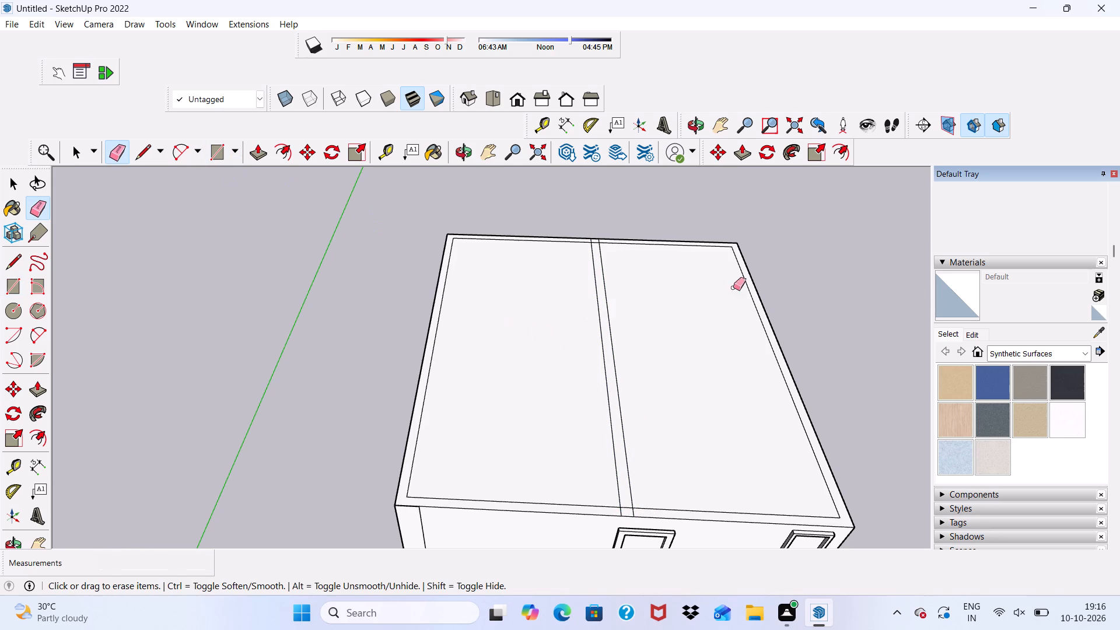
{"action": "scroll", "coordinate": [612, 273], "scroll_direction": "up", "scroll_amount": 14}
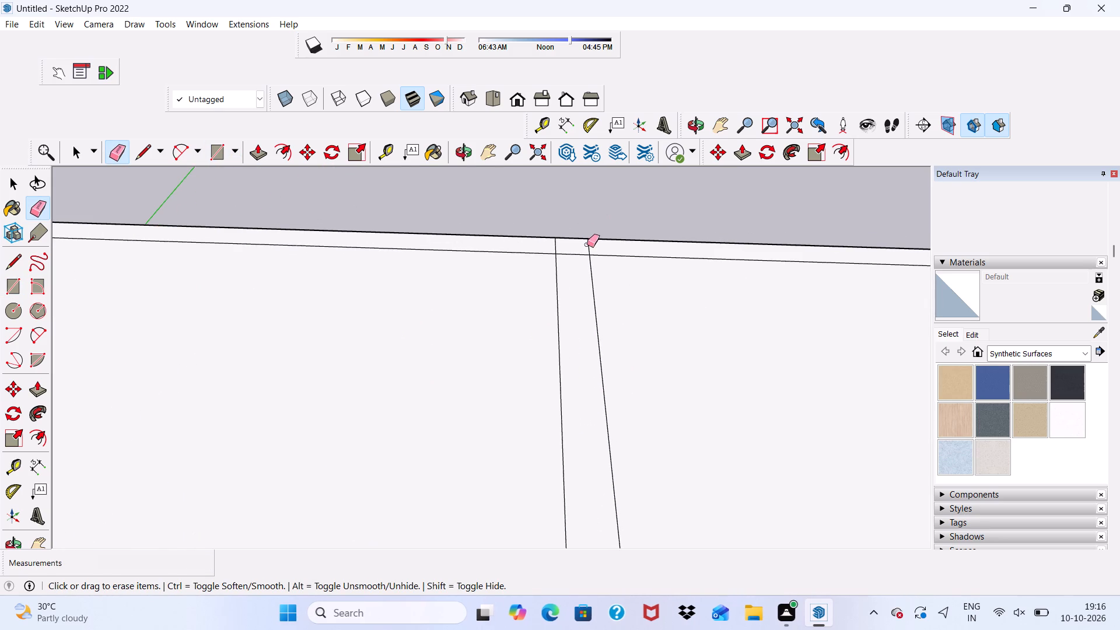
{"action": "left_click", "coordinate": [587, 246]}
{"action": "left_click", "coordinate": [555, 249]}
{"action": "scroll", "coordinate": [555, 237], "scroll_direction": "down", "scroll_amount": 12}
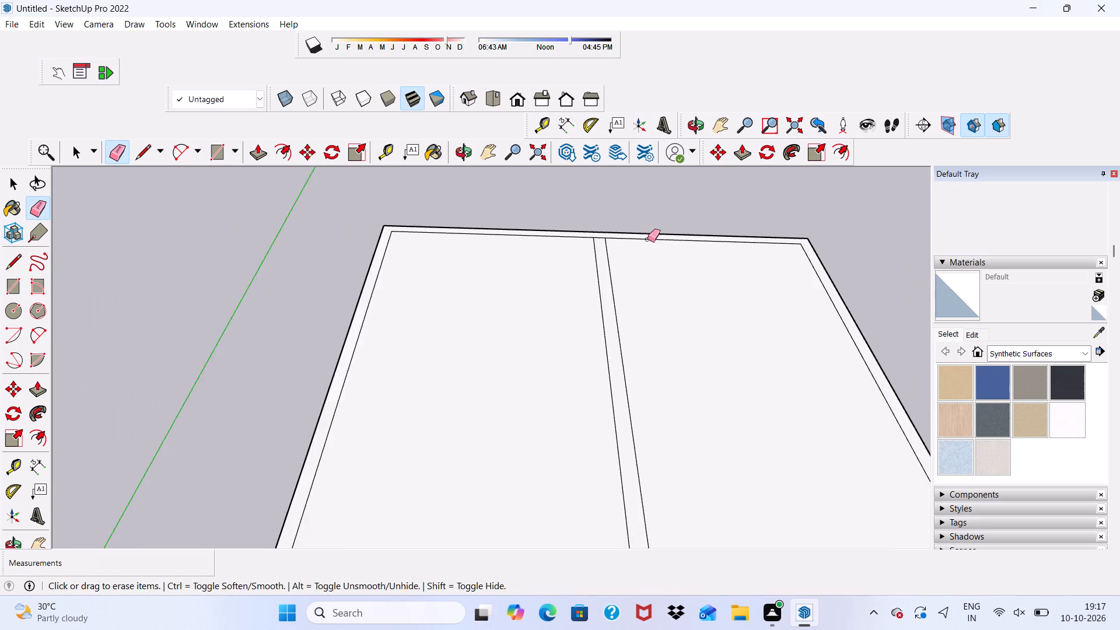
{"action": "scroll", "coordinate": [647, 239], "scroll_direction": "down", "scroll_amount": 10}
{"action": "scroll", "coordinate": [681, 446], "scroll_direction": "up", "scroll_amount": 6}
{"action": "scroll", "coordinate": [674, 403], "scroll_direction": "down", "scroll_amount": 1}
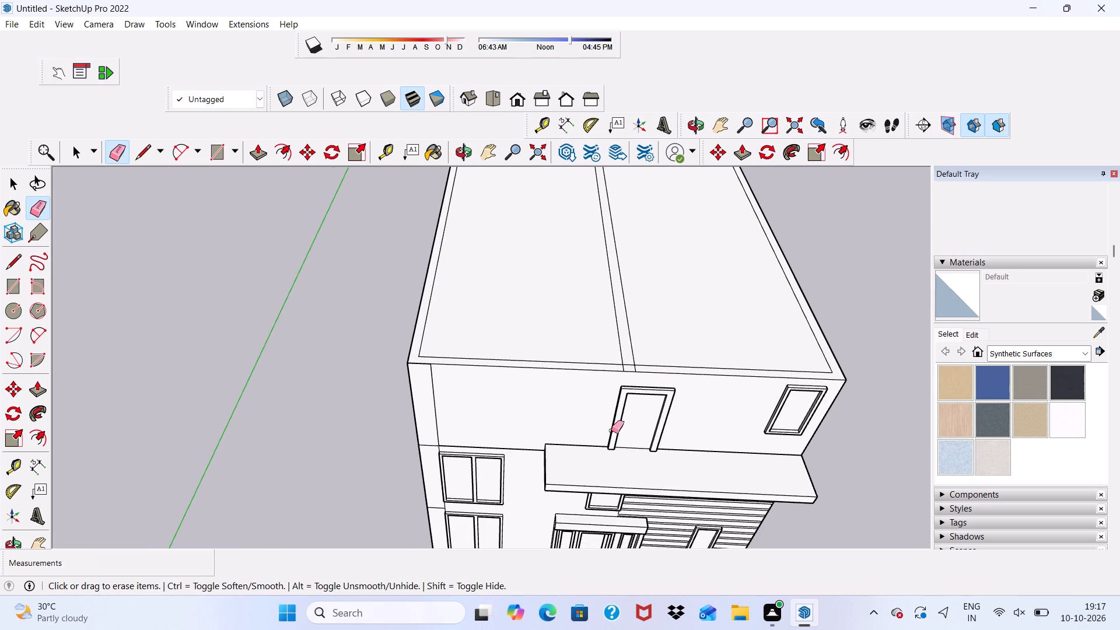
{"action": "scroll", "coordinate": [611, 430], "scroll_direction": "up", "scroll_amount": 5}
{"action": "scroll", "coordinate": [634, 362], "scroll_direction": "up", "scroll_amount": 11}
{"action": "left_click_drag", "start_coordinate": [631, 293], "coordinate": [643, 289]}
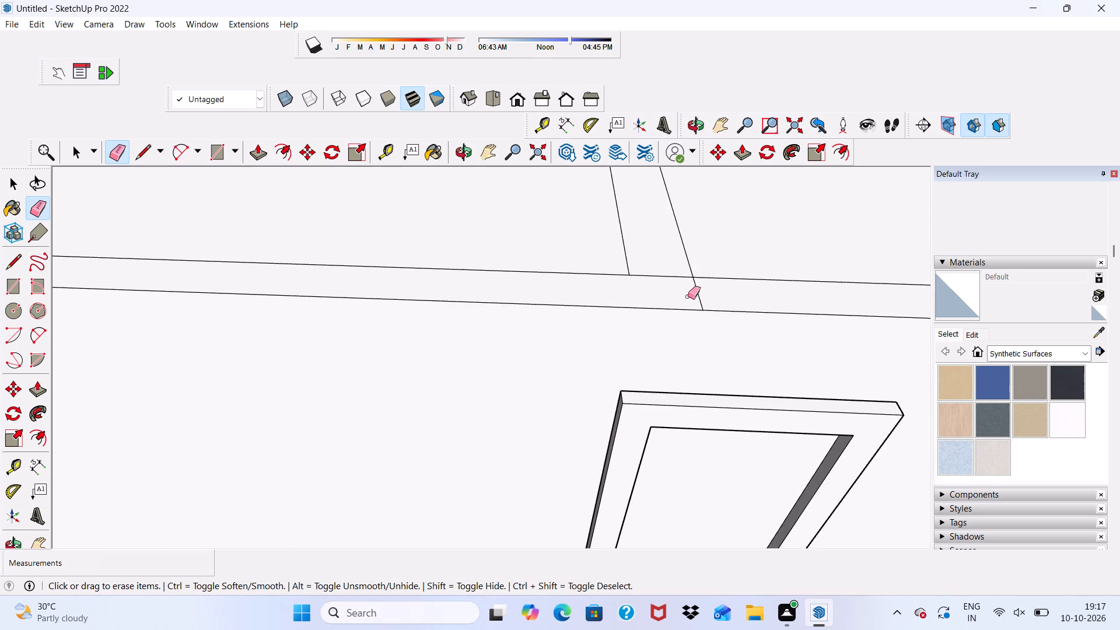
{"action": "left_click_drag", "start_coordinate": [690, 296], "coordinate": [712, 289]}
Erase the strip's two remaining long edges to leave a single clear roof face inside the walls.
{"action": "scroll", "coordinate": [657, 270], "scroll_direction": "down", "scroll_amount": 11}
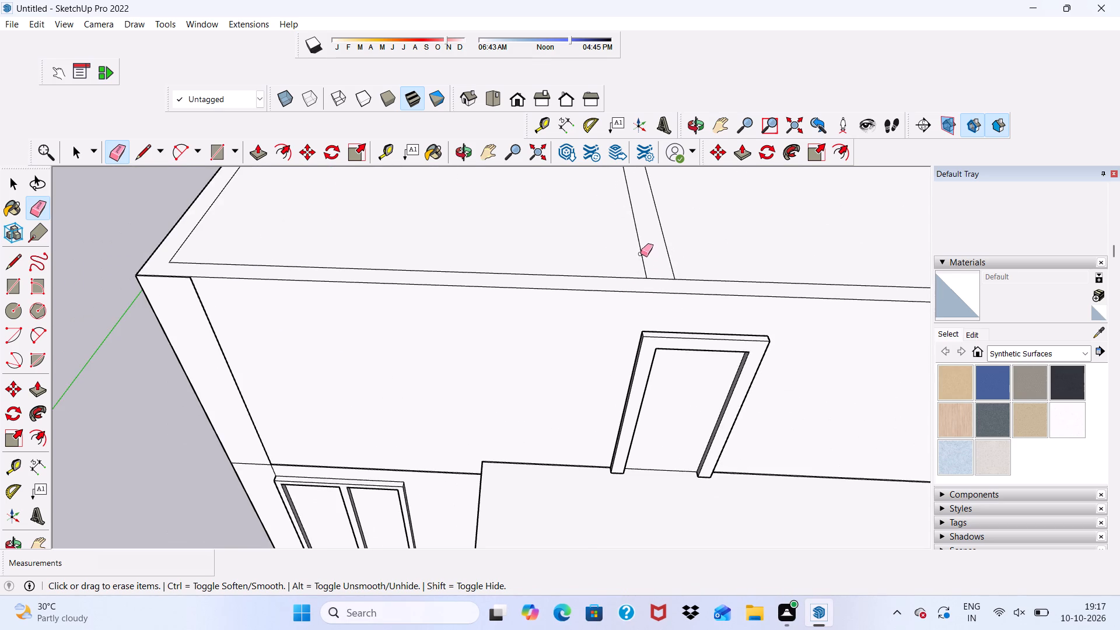
{"action": "left_click_drag", "start_coordinate": [640, 253], "coordinate": [699, 243]}
{"action": "left_click_drag", "start_coordinate": [699, 243], "coordinate": [694, 243]}
{"action": "left_click_drag", "start_coordinate": [691, 243], "coordinate": [682, 246]}
{"action": "left_click_drag", "start_coordinate": [680, 246], "coordinate": [673, 249]}
{"action": "double_click", "coordinate": [654, 253]}
{"action": "left_click_drag", "start_coordinate": [668, 250], "coordinate": [667, 252]}
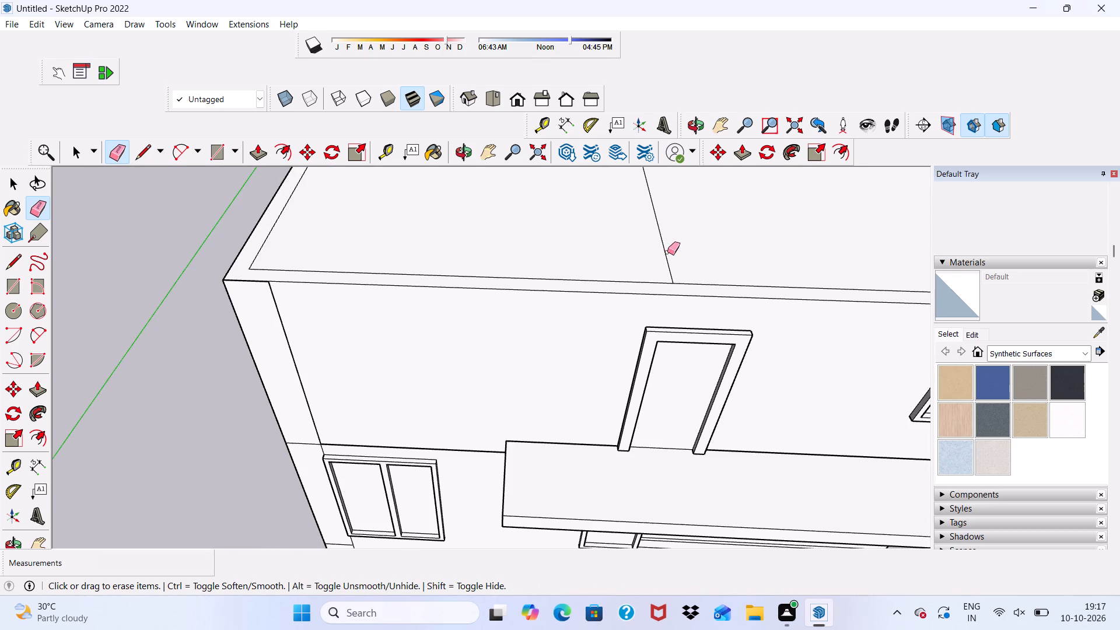
{"action": "left_click_drag", "start_coordinate": [667, 252], "coordinate": [659, 257]}
{"action": "left_click", "coordinate": [659, 257]}
{"action": "scroll", "coordinate": [659, 257], "scroll_direction": "down", "scroll_amount": 20}
{"action": "scroll", "coordinate": [659, 257], "scroll_direction": "down", "scroll_amount": 5}
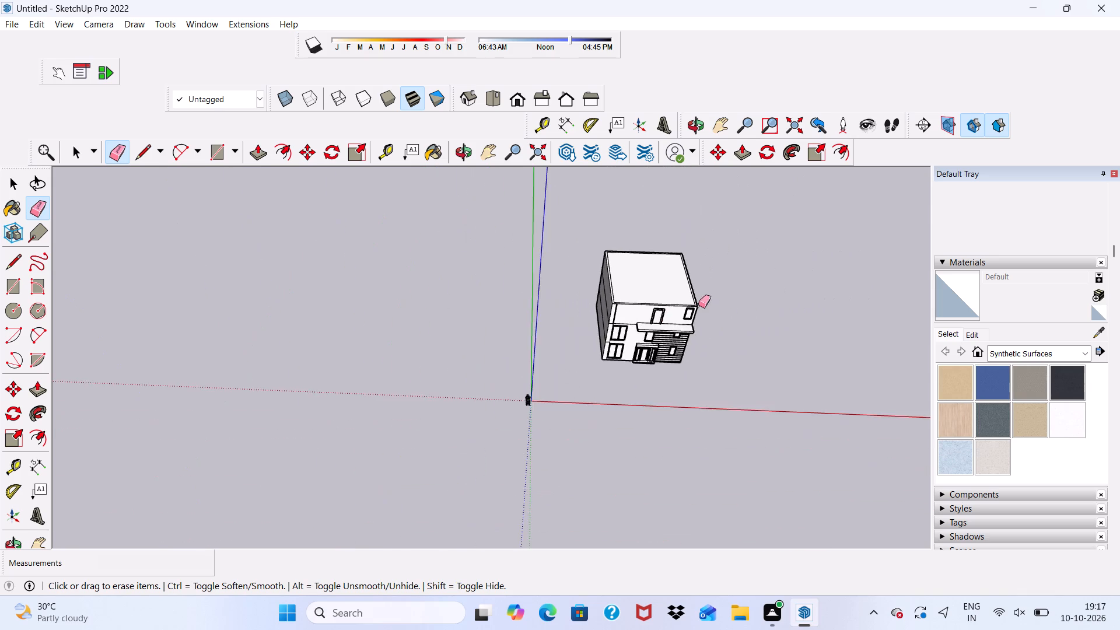
{"action": "scroll", "coordinate": [697, 246], "scroll_direction": "up", "scroll_amount": 14}
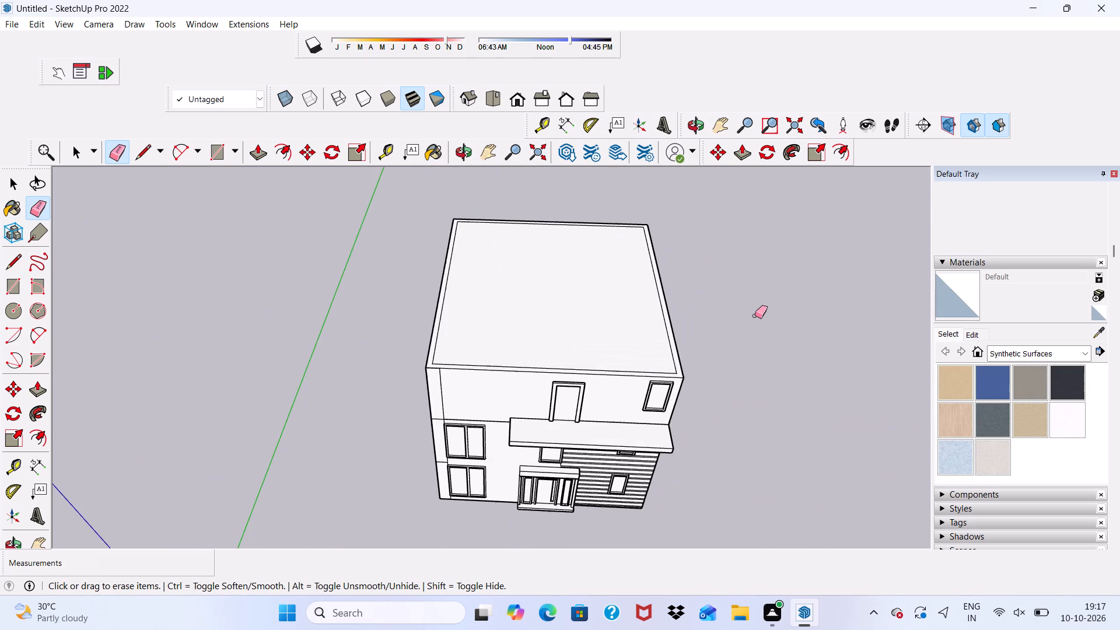
{"action": "key", "text": "space"}
Push/pull the wall-thickness ring around the roof face up 10' to raise the perimeter walls.
{"action": "scroll", "coordinate": [721, 334], "scroll_direction": "up", "scroll_amount": 13}
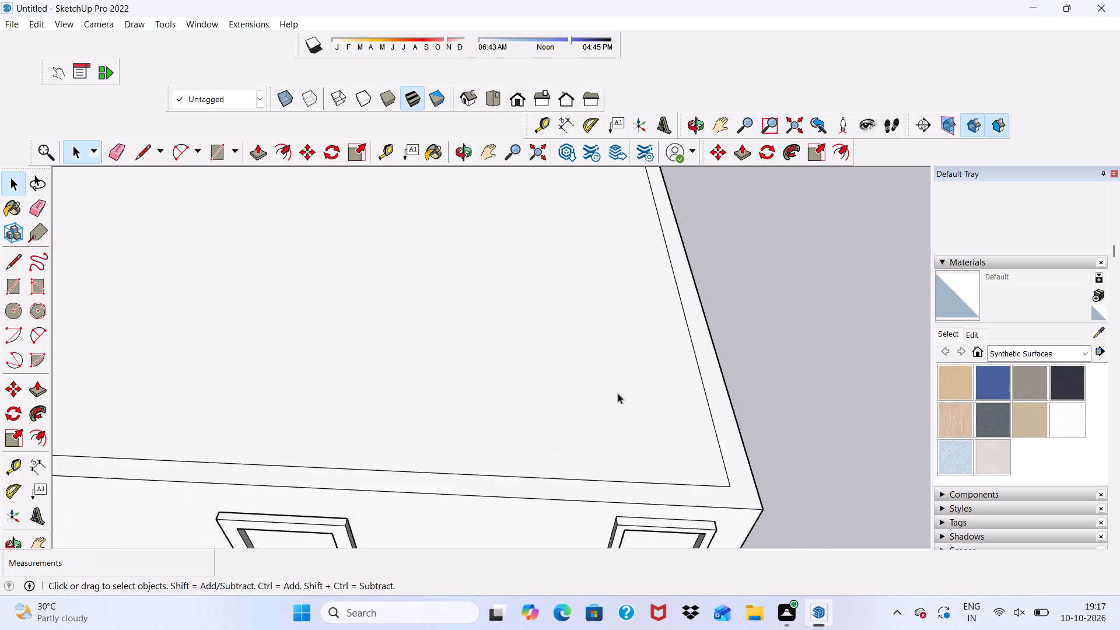
{"action": "scroll", "coordinate": [642, 416], "scroll_direction": "up", "scroll_amount": 4}
{"action": "left_click", "coordinate": [566, 520]}
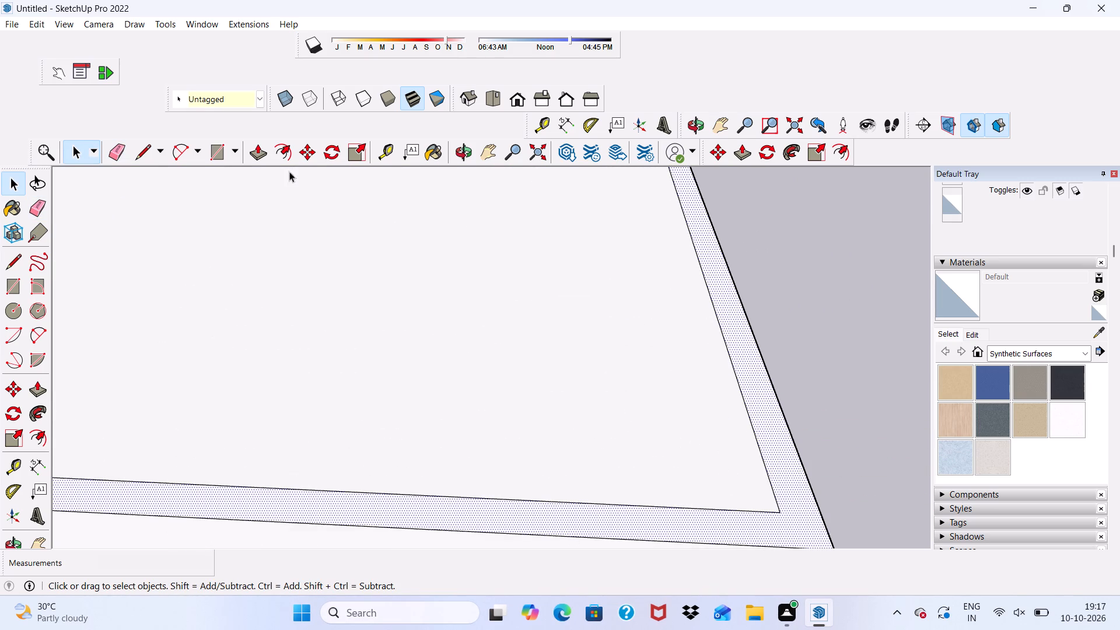
{"action": "left_click", "coordinate": [260, 147]}
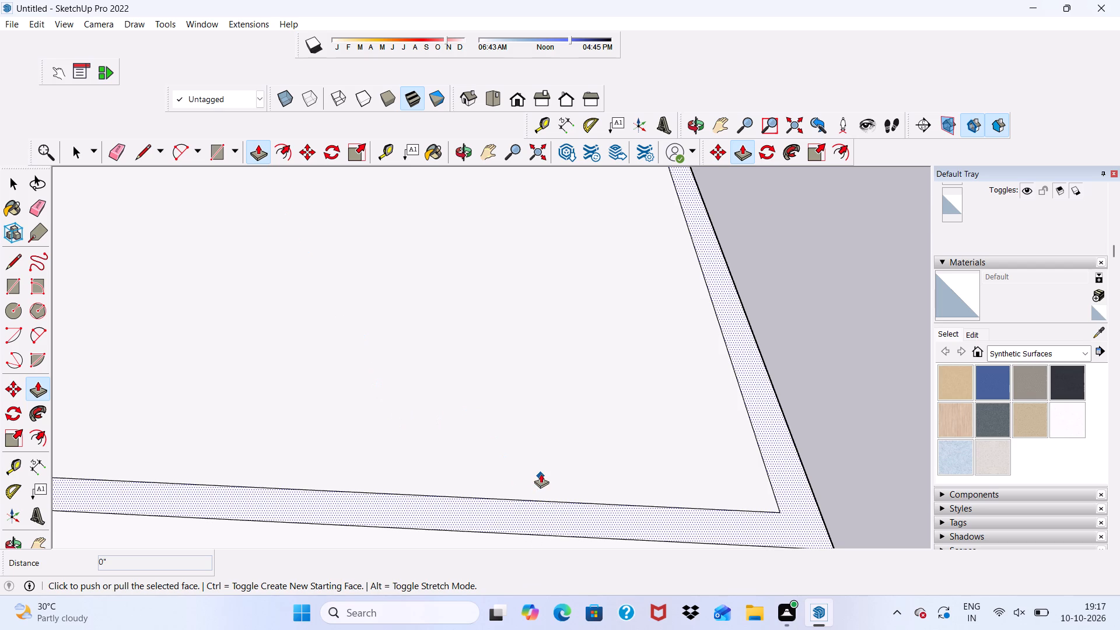
{"action": "left_click", "coordinate": [509, 514]}
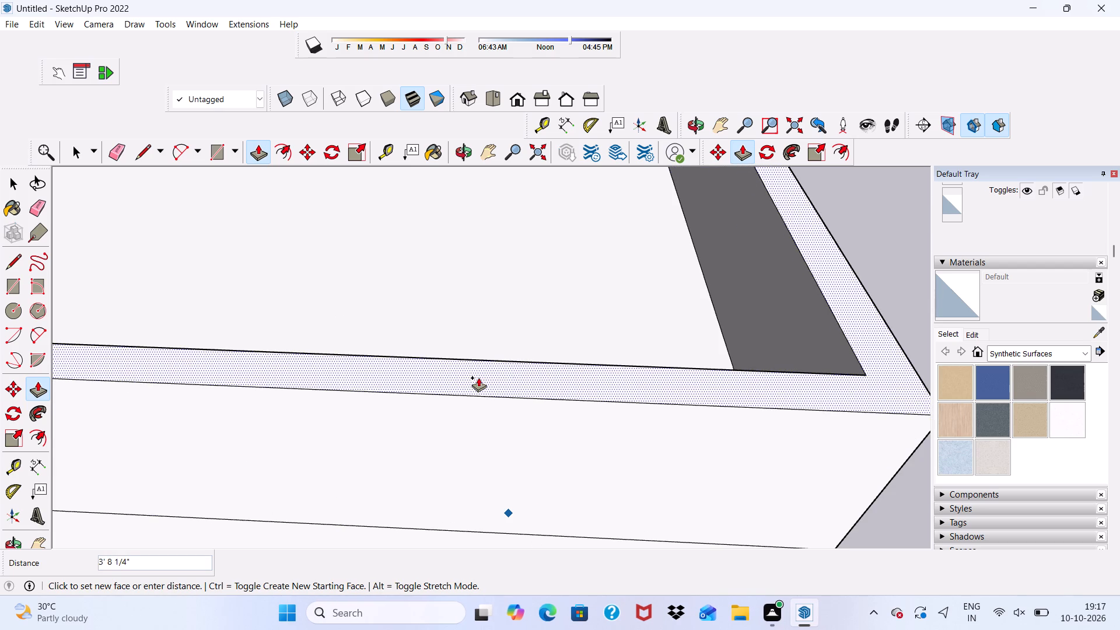
{"action": "scroll", "coordinate": [478, 359], "scroll_direction": "down", "scroll_amount": 2}
{"action": "key", "text": "1"}
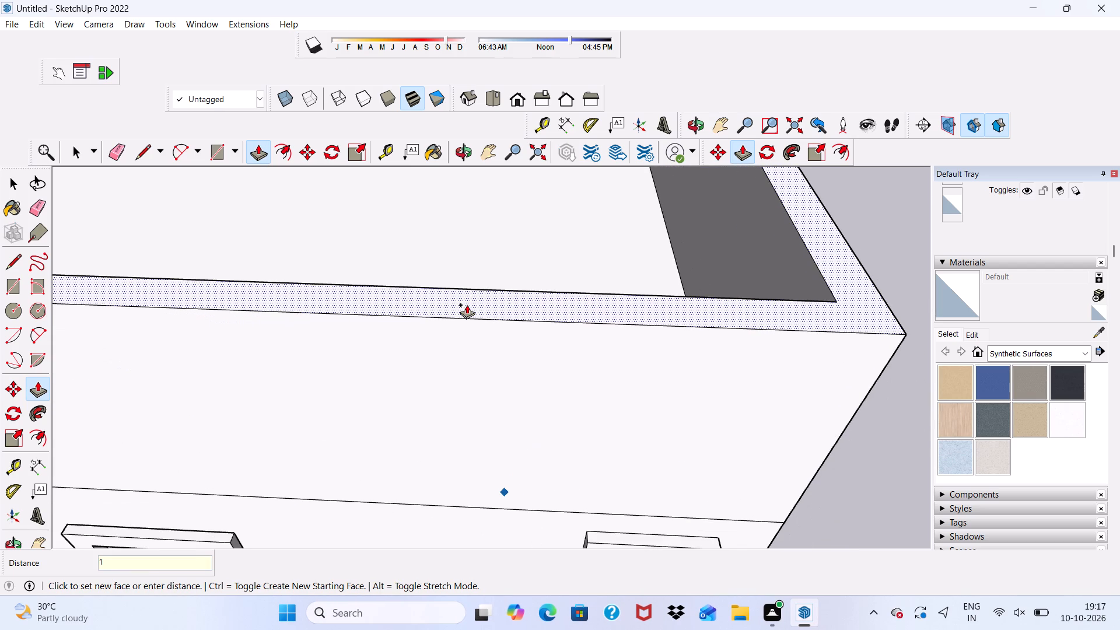
{"action": "key", "text": "0"}
{"action": "key", "text": "apostrophe"}
{"action": "key", "text": "Return"}
{"action": "scroll", "coordinate": [467, 304], "scroll_direction": "down", "scroll_amount": 15}
{"action": "key", "text": "space"}
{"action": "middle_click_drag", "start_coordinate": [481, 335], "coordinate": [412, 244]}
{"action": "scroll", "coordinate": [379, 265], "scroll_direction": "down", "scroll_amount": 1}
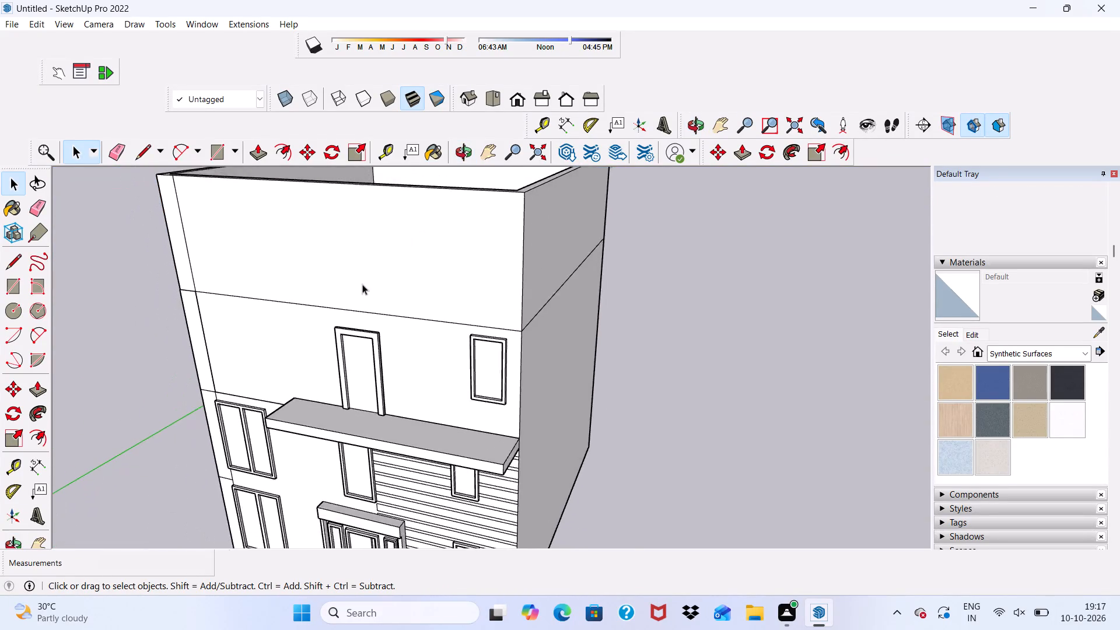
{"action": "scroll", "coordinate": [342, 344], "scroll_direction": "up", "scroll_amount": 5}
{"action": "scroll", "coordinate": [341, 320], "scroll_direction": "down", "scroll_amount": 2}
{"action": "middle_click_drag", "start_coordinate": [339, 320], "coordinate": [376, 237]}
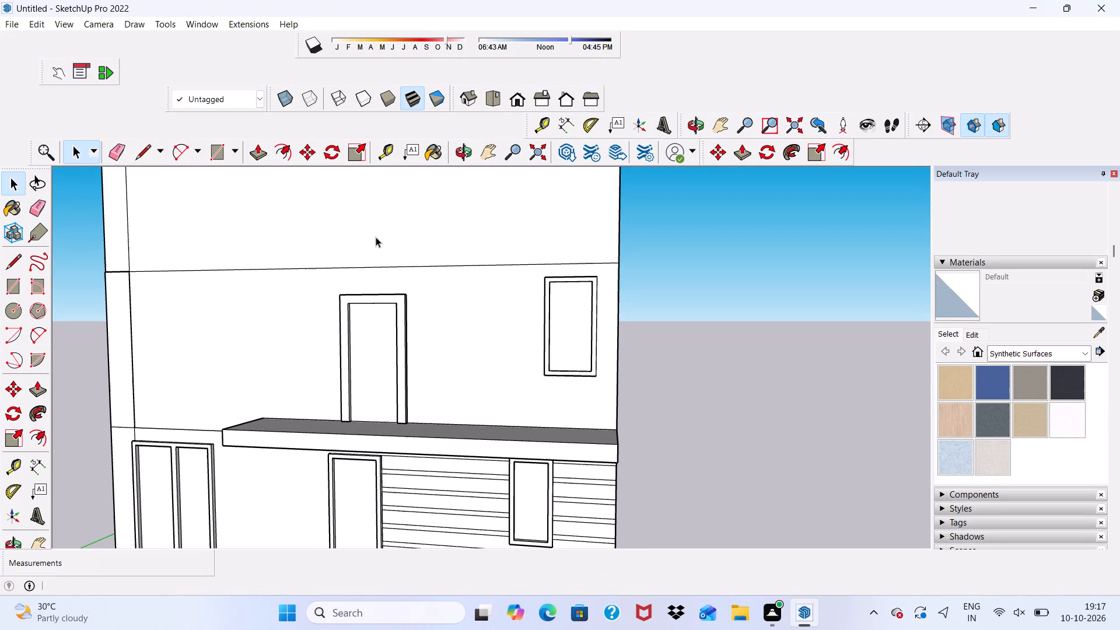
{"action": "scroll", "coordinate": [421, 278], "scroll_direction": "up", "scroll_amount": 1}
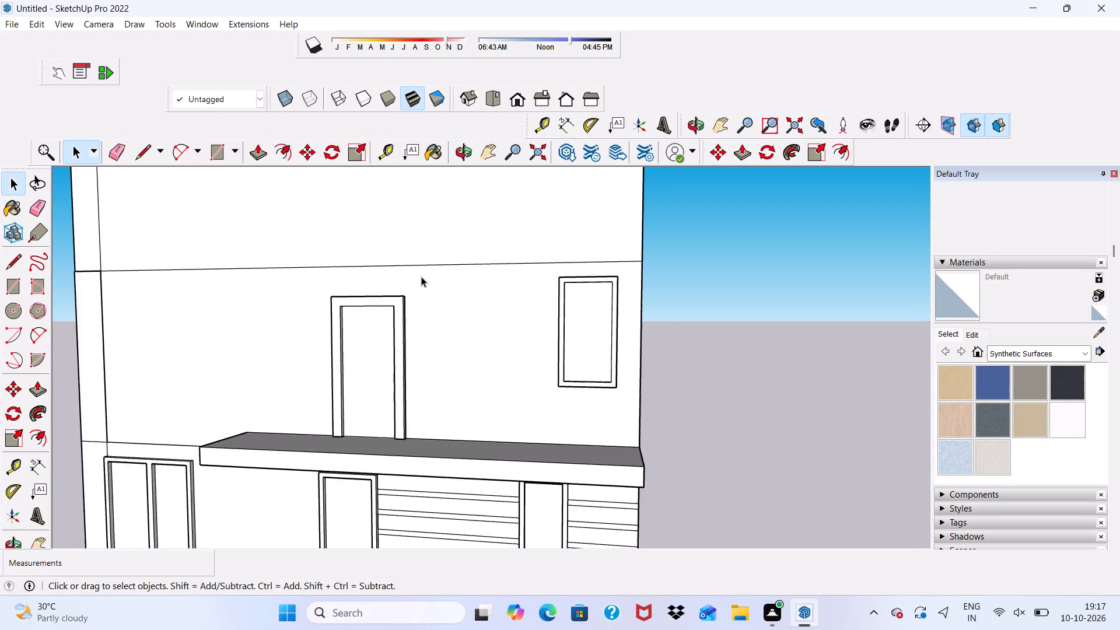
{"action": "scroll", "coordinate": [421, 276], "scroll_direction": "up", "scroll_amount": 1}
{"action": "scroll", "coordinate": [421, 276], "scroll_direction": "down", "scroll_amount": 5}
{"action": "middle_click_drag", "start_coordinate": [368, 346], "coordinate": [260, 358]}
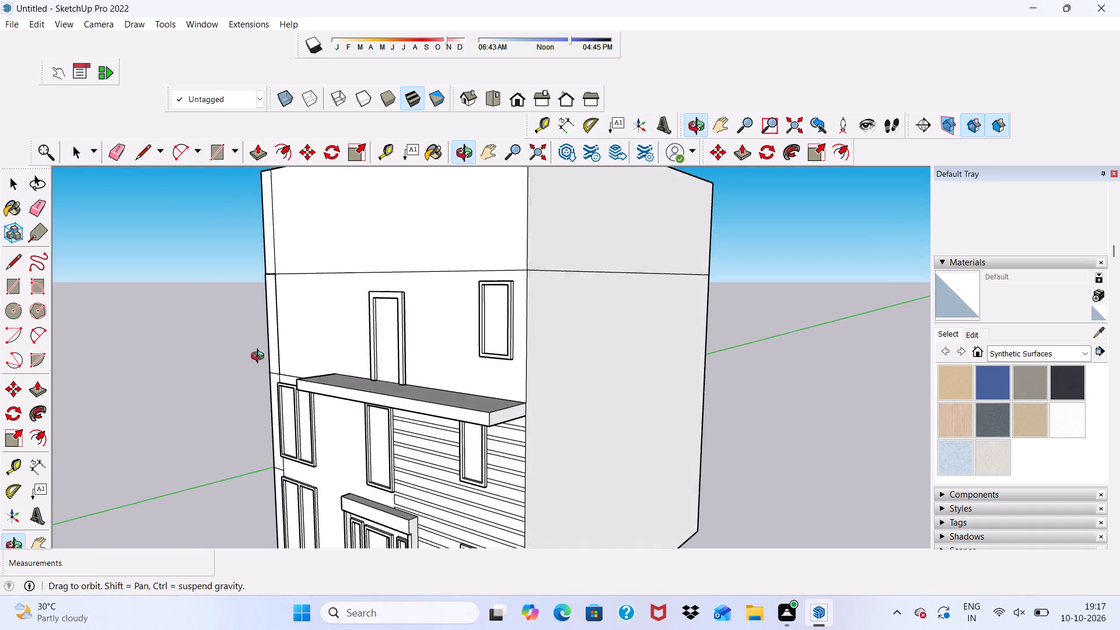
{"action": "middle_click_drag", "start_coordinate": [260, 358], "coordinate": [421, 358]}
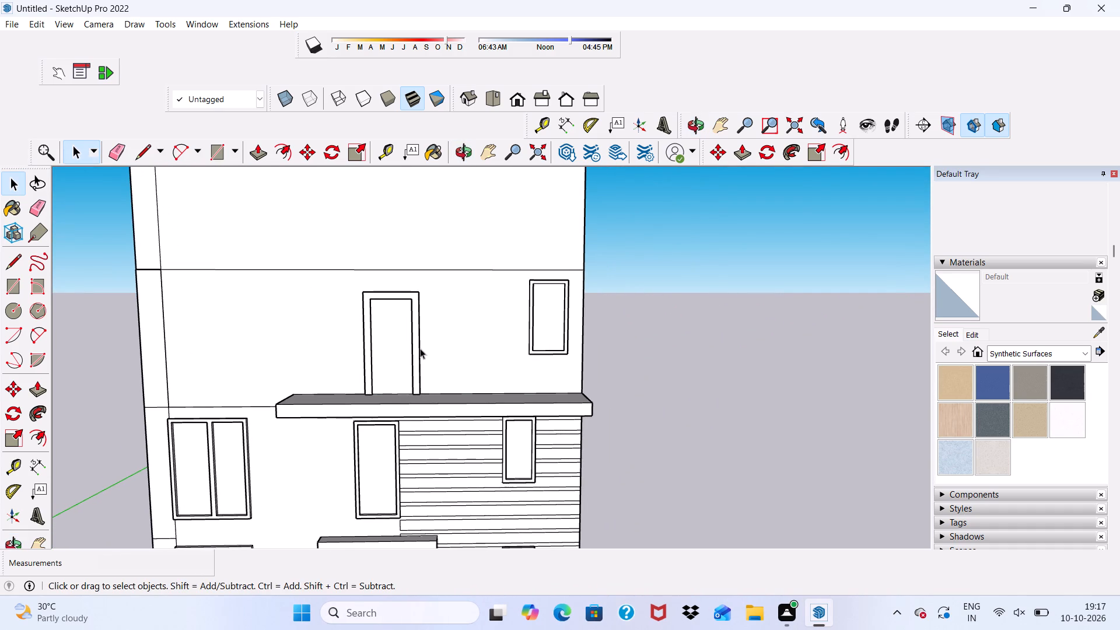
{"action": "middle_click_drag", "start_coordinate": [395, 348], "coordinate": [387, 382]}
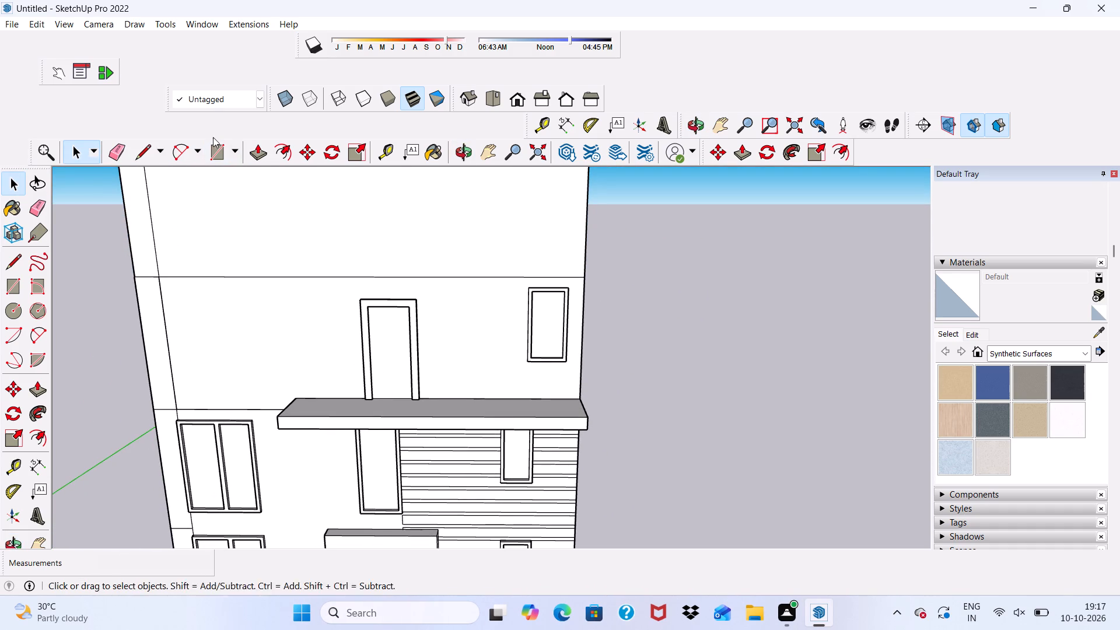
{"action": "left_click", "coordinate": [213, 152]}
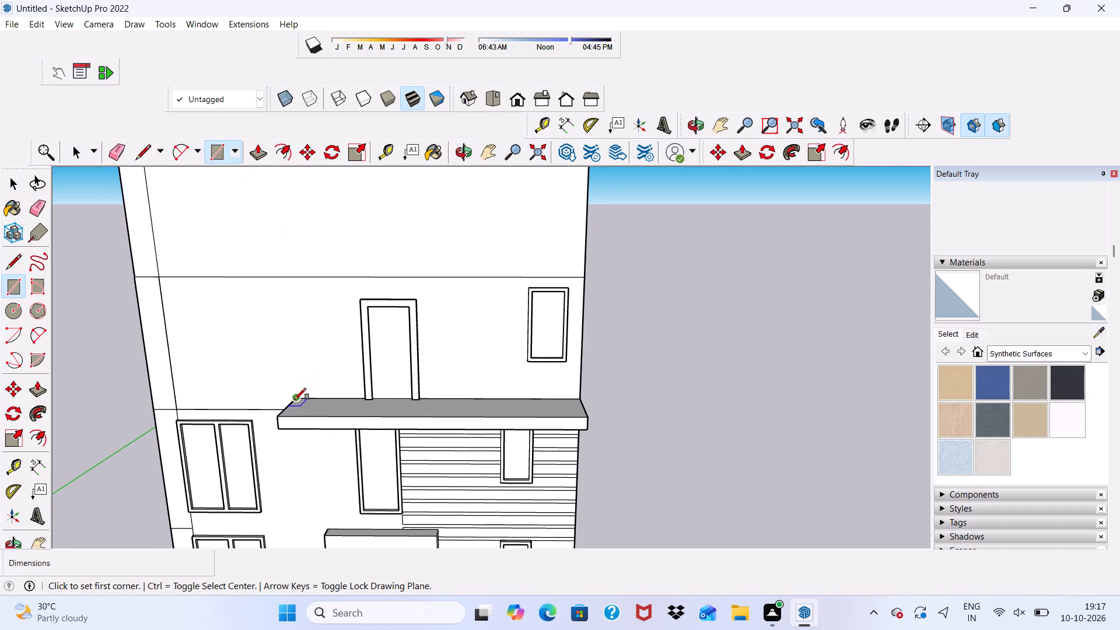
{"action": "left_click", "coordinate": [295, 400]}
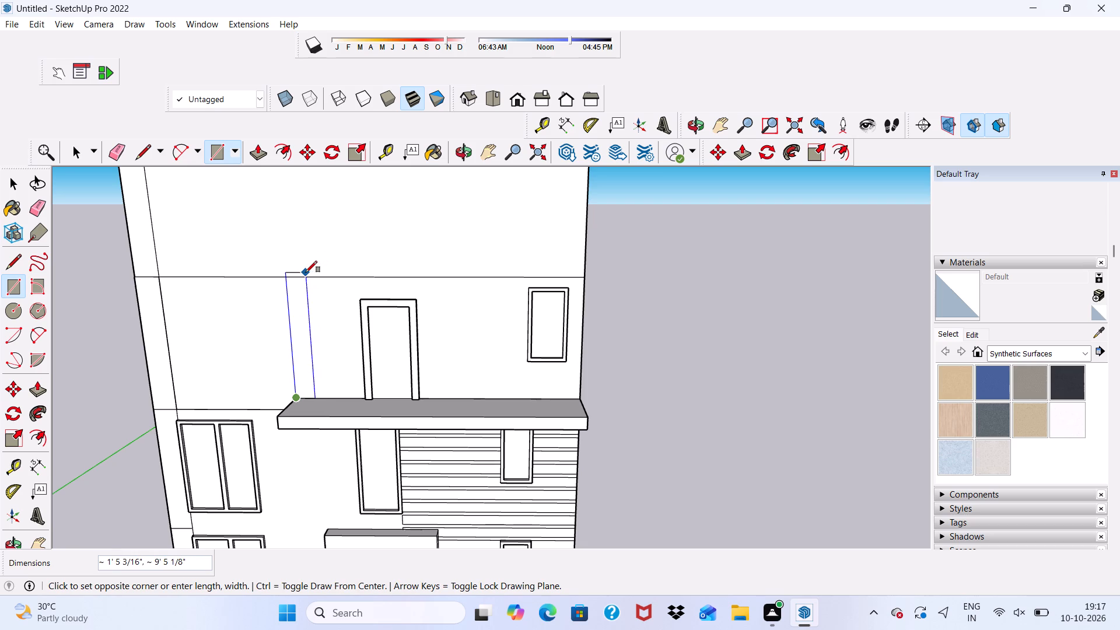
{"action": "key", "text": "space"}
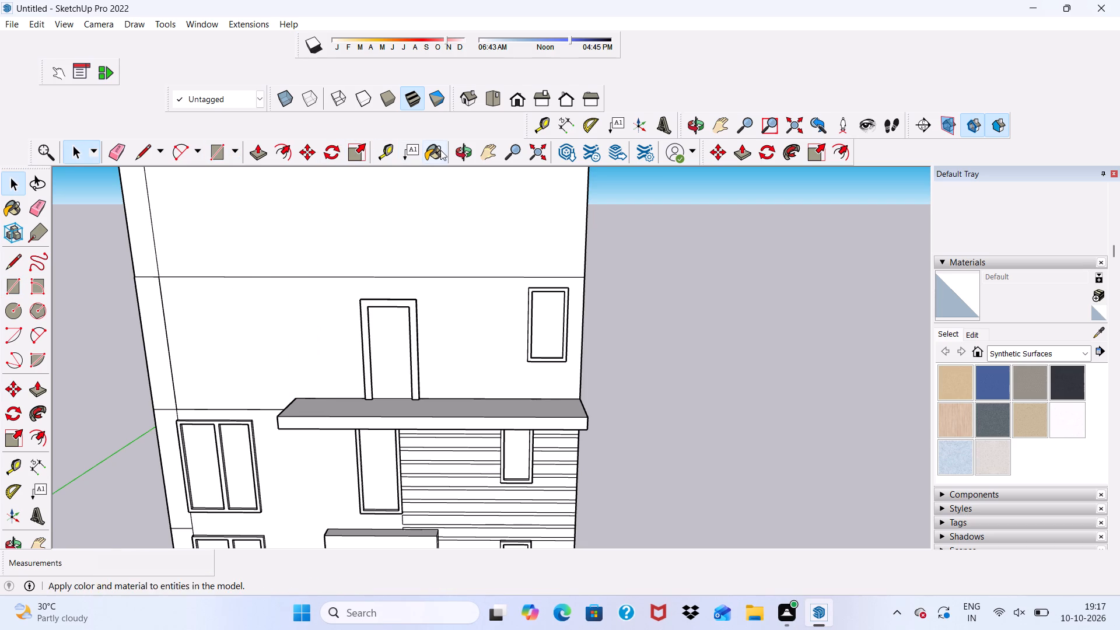
Draw a line about 9' 1" long up the front wall, from the projecting slab's rear corner to the roof-level line.
{"action": "left_click", "coordinate": [141, 154]}
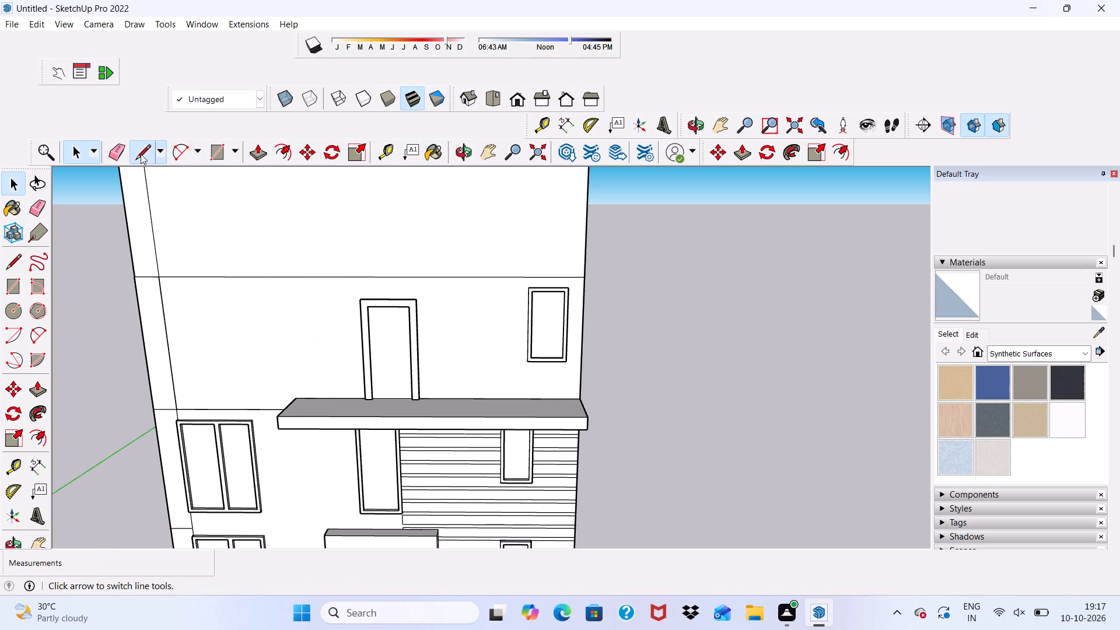
{"action": "scroll", "coordinate": [307, 403], "scroll_direction": "up", "scroll_amount": 3}
{"action": "left_click", "coordinate": [296, 395]}
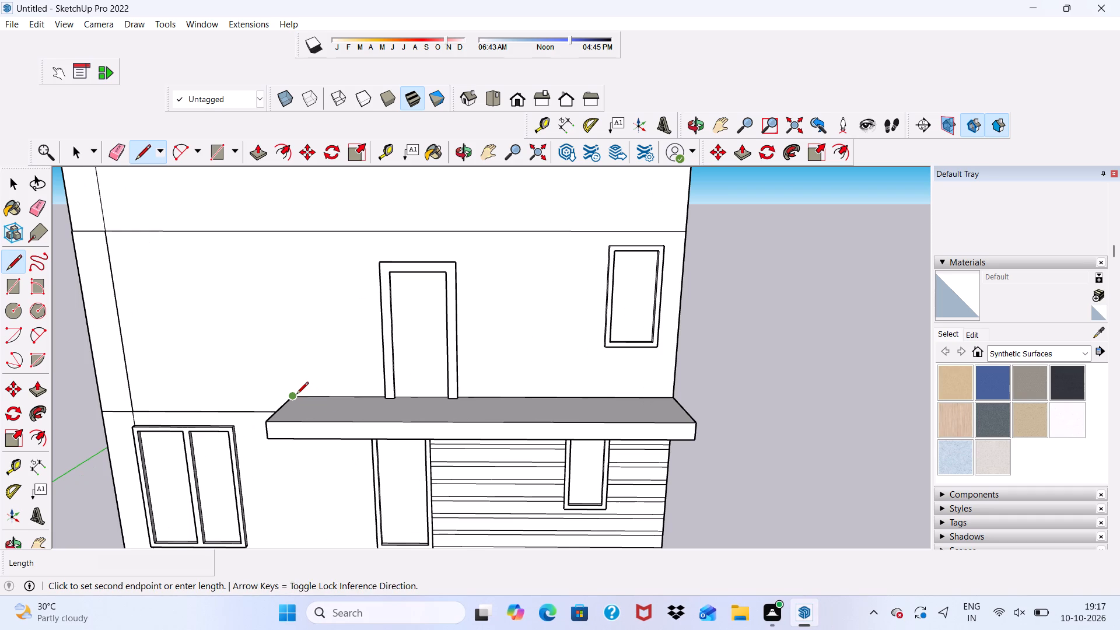
{"action": "left_click", "coordinate": [279, 231]}
{"action": "key", "text": "space"}
Draw a strip about 21' 4" by 9 5/8" above the roof-level line, from the new vertical line to the far wall corner.
{"action": "left_click", "coordinate": [225, 149]}
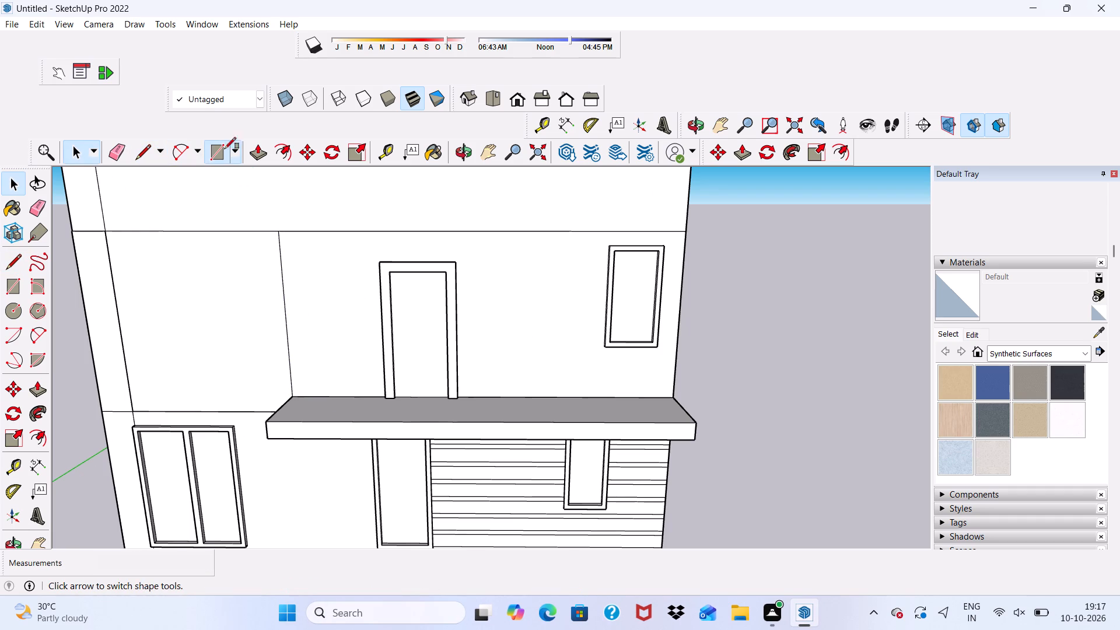
{"action": "left_click", "coordinate": [281, 231]}
{"action": "scroll", "coordinate": [372, 225], "scroll_direction": "down", "scroll_amount": 5}
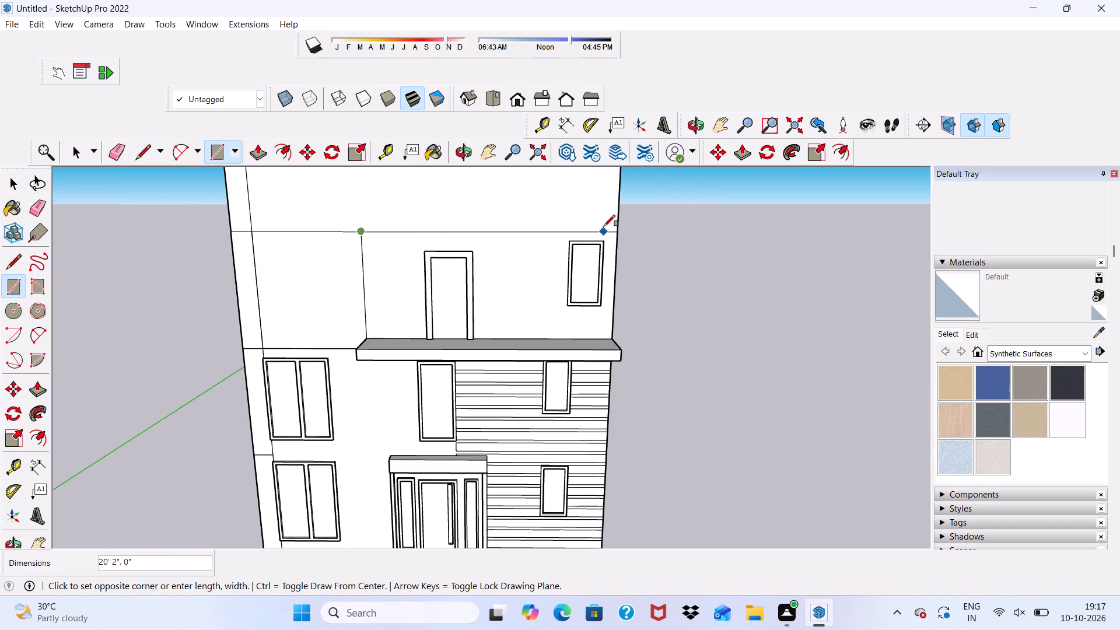
{"action": "scroll", "coordinate": [605, 215], "scroll_direction": "up", "scroll_amount": 3}
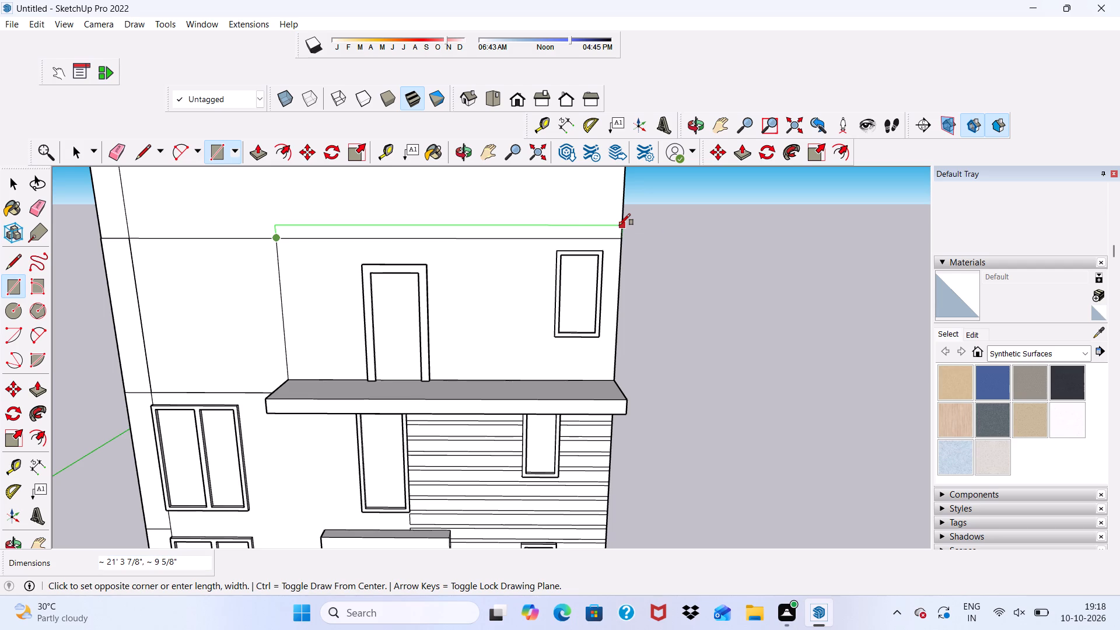
{"action": "left_click", "coordinate": [619, 225]}
{"action": "key", "text": "space"}
{"action": "left_click", "coordinate": [659, 256]}
Push/pull the strip out 4' 1/2", in line with the lower slab's front edge, to form an upper projecting slab.
{"action": "scroll", "coordinate": [558, 216], "scroll_direction": "up", "scroll_amount": 3}
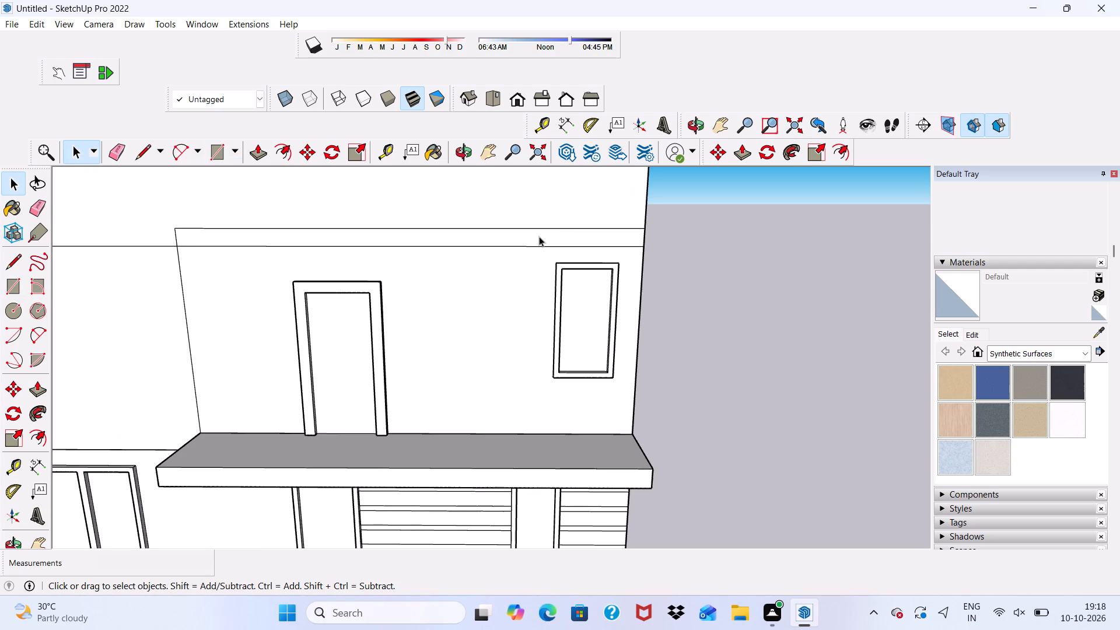
{"action": "left_click", "coordinate": [539, 236]}
{"action": "left_click", "coordinate": [254, 146]}
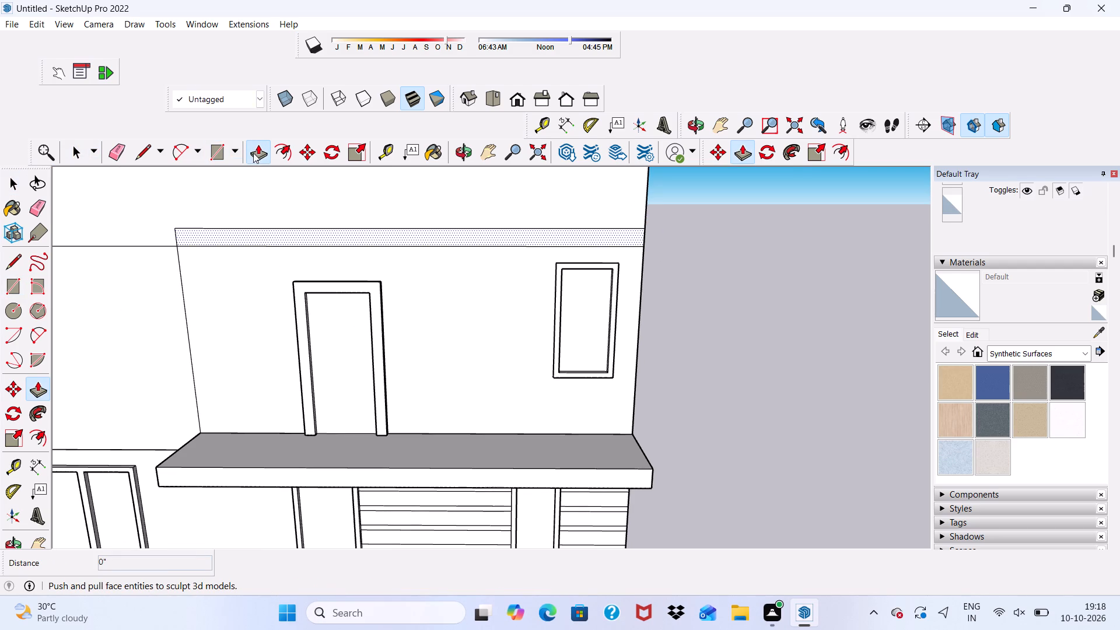
{"action": "left_click", "coordinate": [373, 230]}
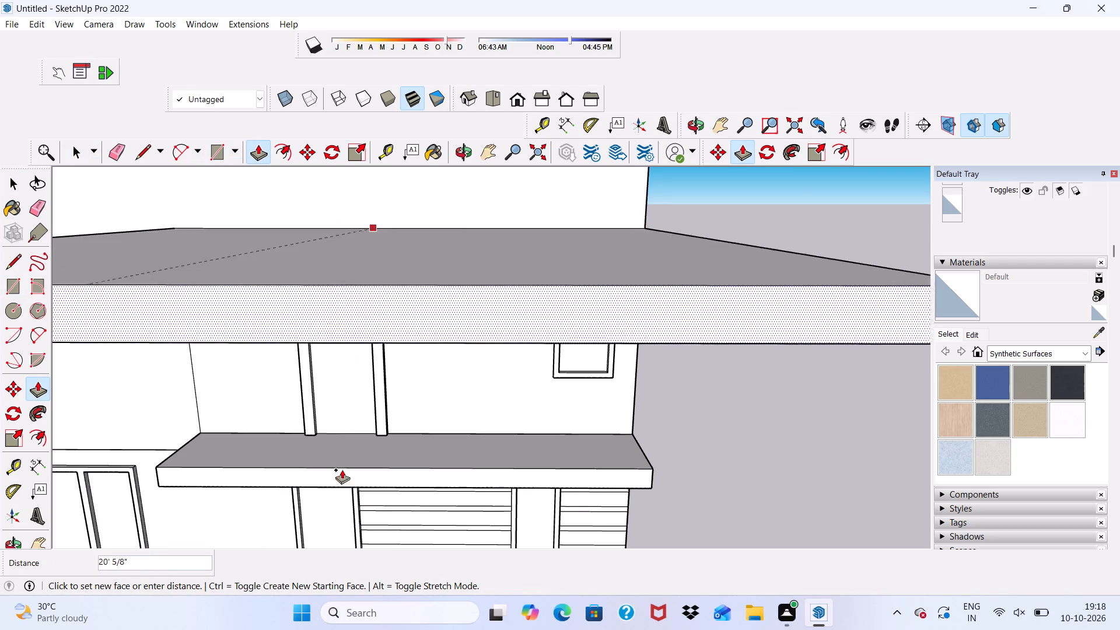
{"action": "left_click", "coordinate": [362, 486]}
{"action": "scroll", "coordinate": [366, 433], "scroll_direction": "down", "scroll_amount": 4}
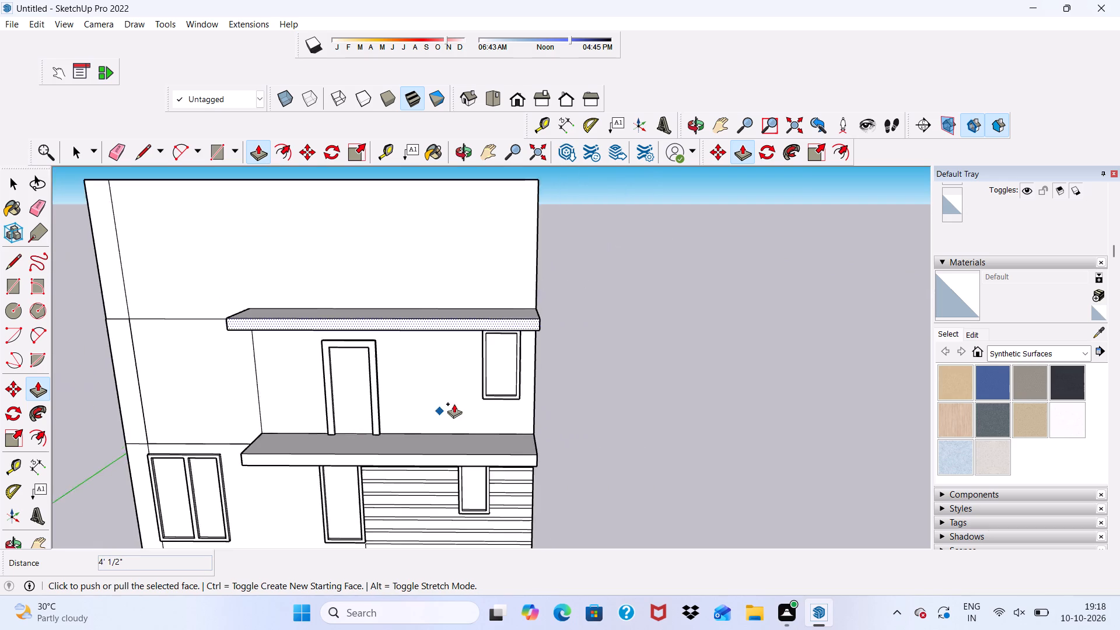
{"action": "scroll", "coordinate": [454, 404], "scroll_direction": "down", "scroll_amount": 2}
{"action": "middle_click_drag", "start_coordinate": [458, 408], "coordinate": [223, 425]}
{"action": "key", "text": "space"}
Examine the upper projecting slab from the side, front and below, and how it lines up with the lower slab.
{"action": "scroll", "coordinate": [409, 350], "scroll_direction": "up", "scroll_amount": 5}
{"action": "scroll", "coordinate": [450, 327], "scroll_direction": "down", "scroll_amount": 1}
{"action": "scroll", "coordinate": [453, 325], "scroll_direction": "up", "scroll_amount": 6}
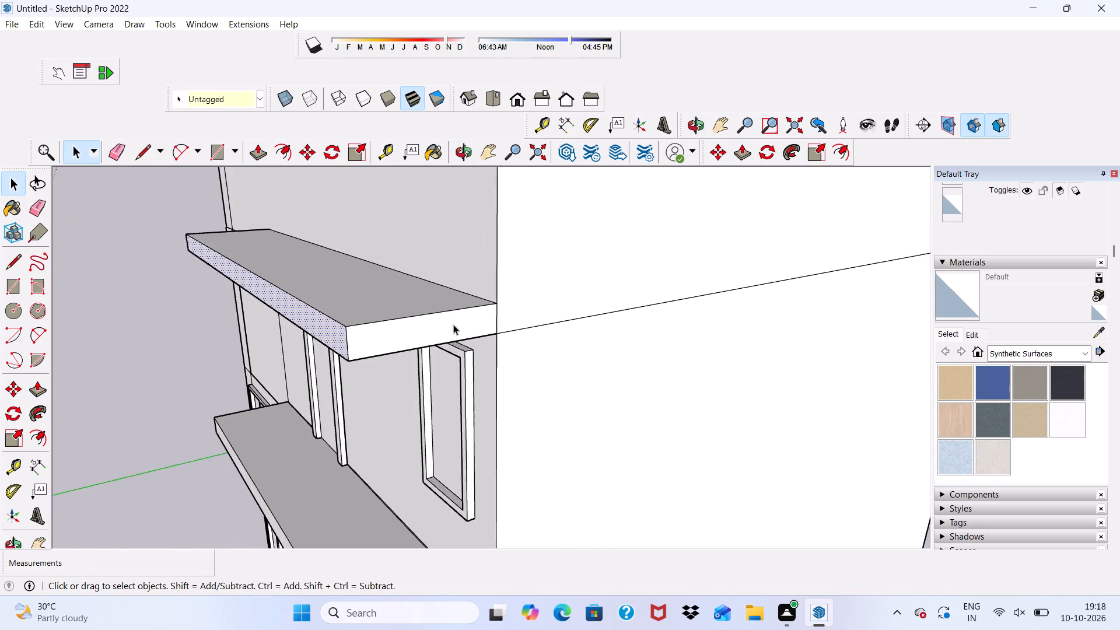
{"action": "scroll", "coordinate": [453, 324], "scroll_direction": "up", "scroll_amount": 7}
{"action": "middle_click_drag", "start_coordinate": [453, 324], "coordinate": [702, 351]}
{"action": "scroll", "coordinate": [634, 331], "scroll_direction": "up", "scroll_amount": 1}
{"action": "scroll", "coordinate": [494, 289], "scroll_direction": "down", "scroll_amount": 7}
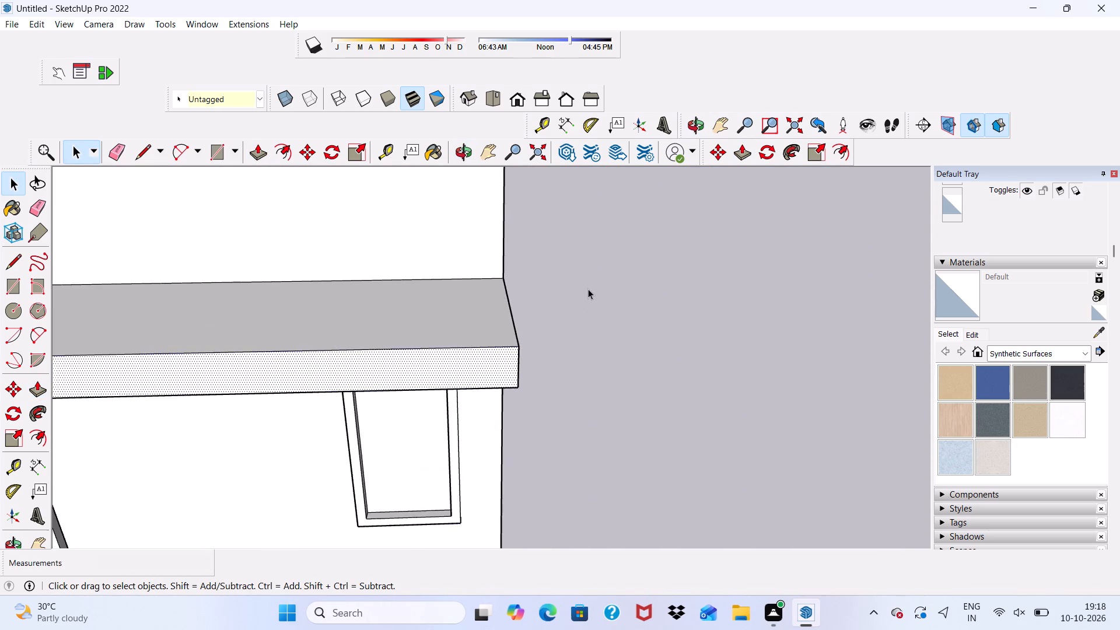
{"action": "scroll", "coordinate": [588, 289], "scroll_direction": "down", "scroll_amount": 2}
{"action": "left_click", "coordinate": [653, 308]}
{"action": "scroll", "coordinate": [362, 345], "scroll_direction": "down", "scroll_amount": 1}
{"action": "scroll", "coordinate": [384, 303], "scroll_direction": "down", "scroll_amount": 5}
{"action": "middle_click_drag", "start_coordinate": [397, 362], "coordinate": [341, 240]}
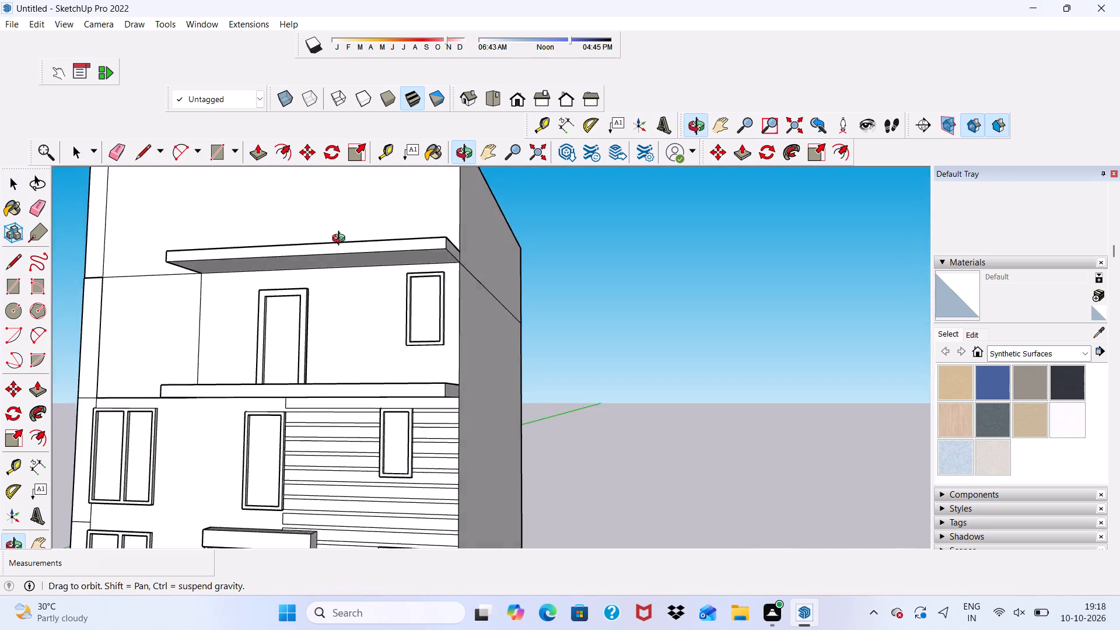
{"action": "middle_click_drag", "start_coordinate": [341, 240], "coordinate": [379, 303]}
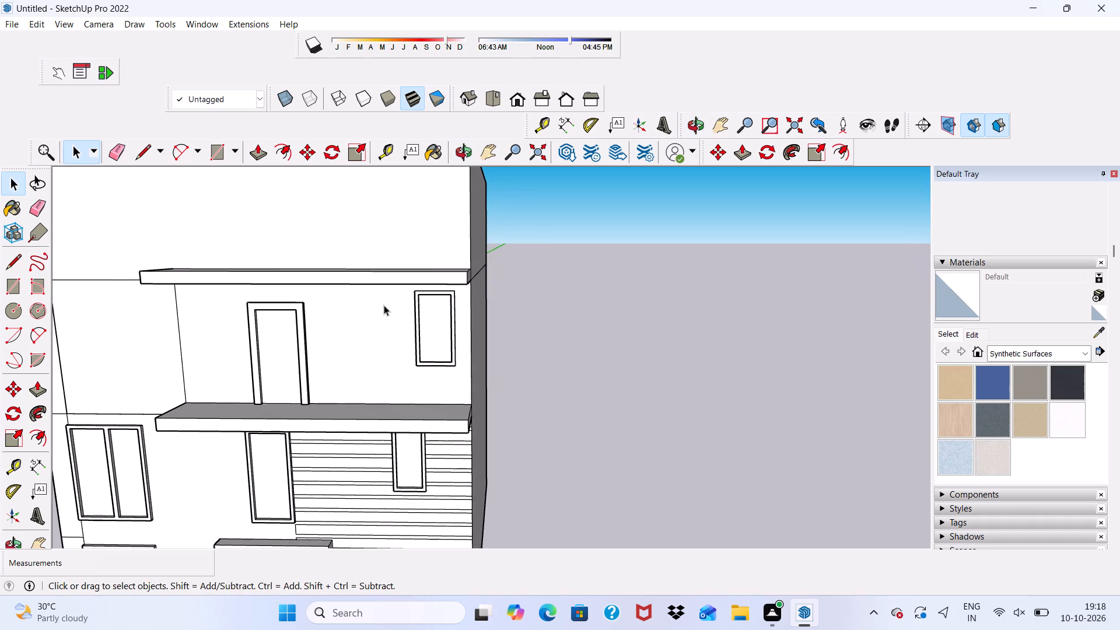
Draw a vertical strip about 10' 9 5/8" by 1' 11 3/4" joining both slabs' front faces at the end nearest the double windows.
{"action": "scroll", "coordinate": [384, 305], "scroll_direction": "up", "scroll_amount": 1}
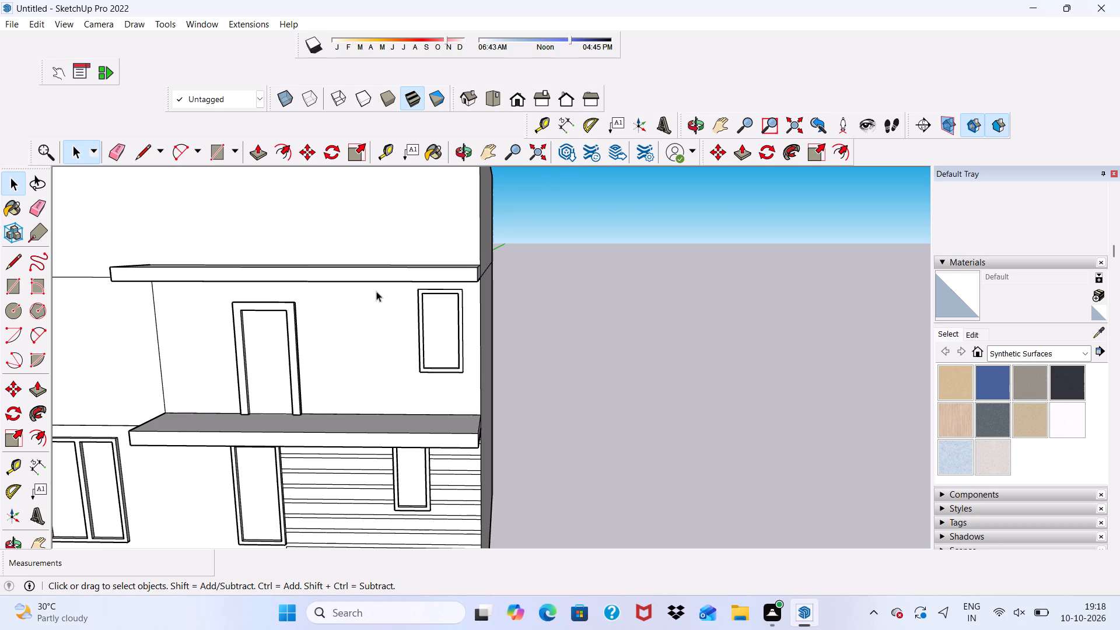
{"action": "scroll", "coordinate": [383, 307], "scroll_direction": "down", "scroll_amount": 2}
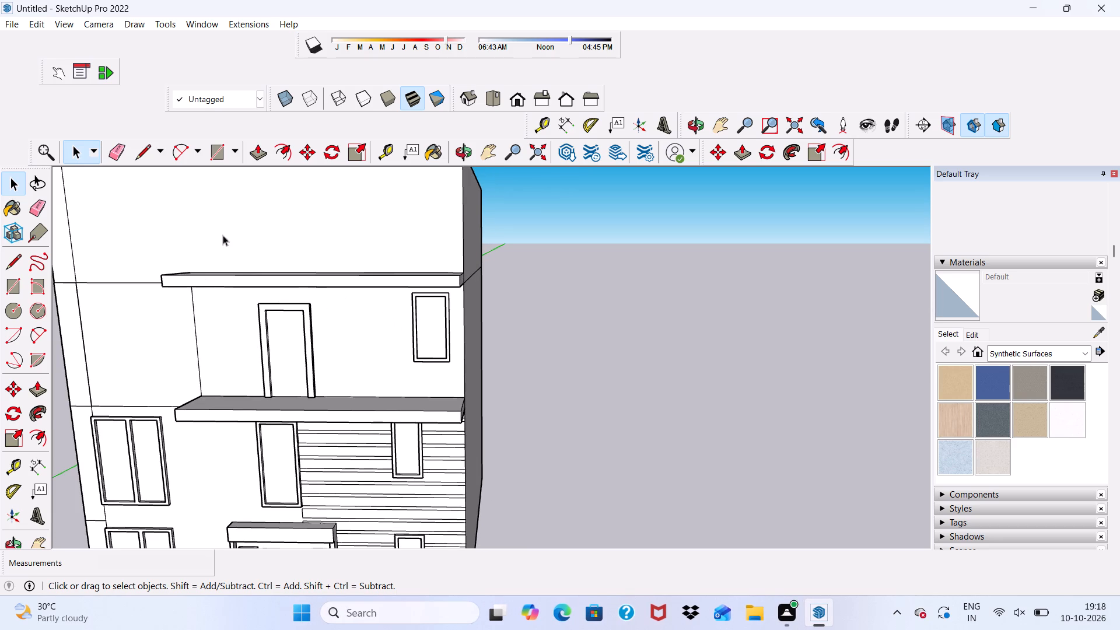
{"action": "scroll", "coordinate": [215, 166], "scroll_direction": "up", "scroll_amount": 1}
{"action": "left_click", "coordinate": [223, 152]}
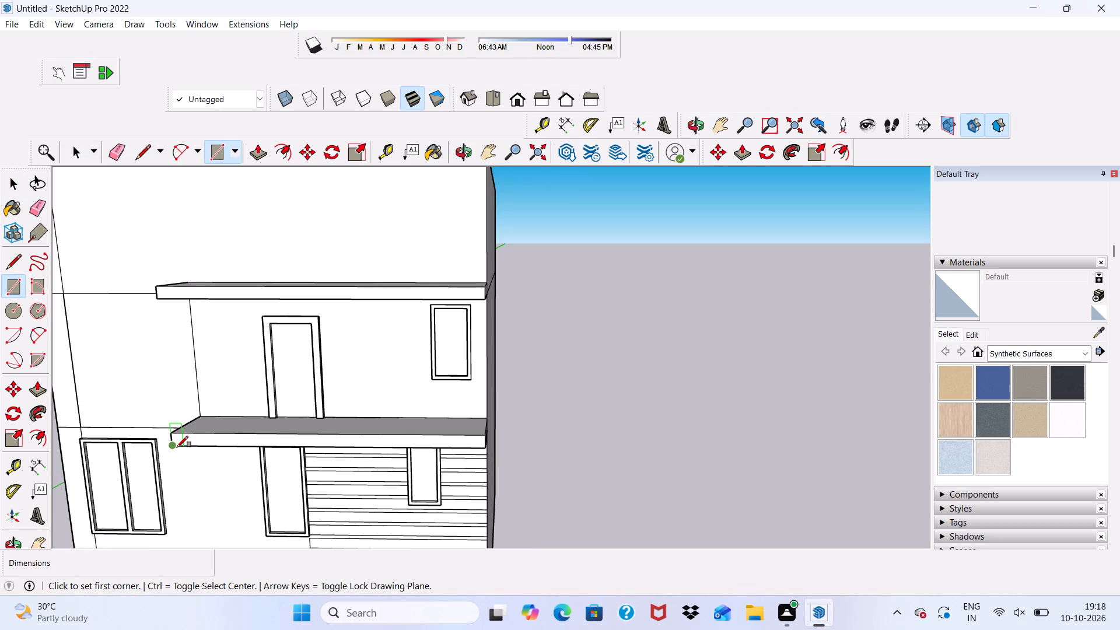
{"action": "left_click", "coordinate": [177, 447]}
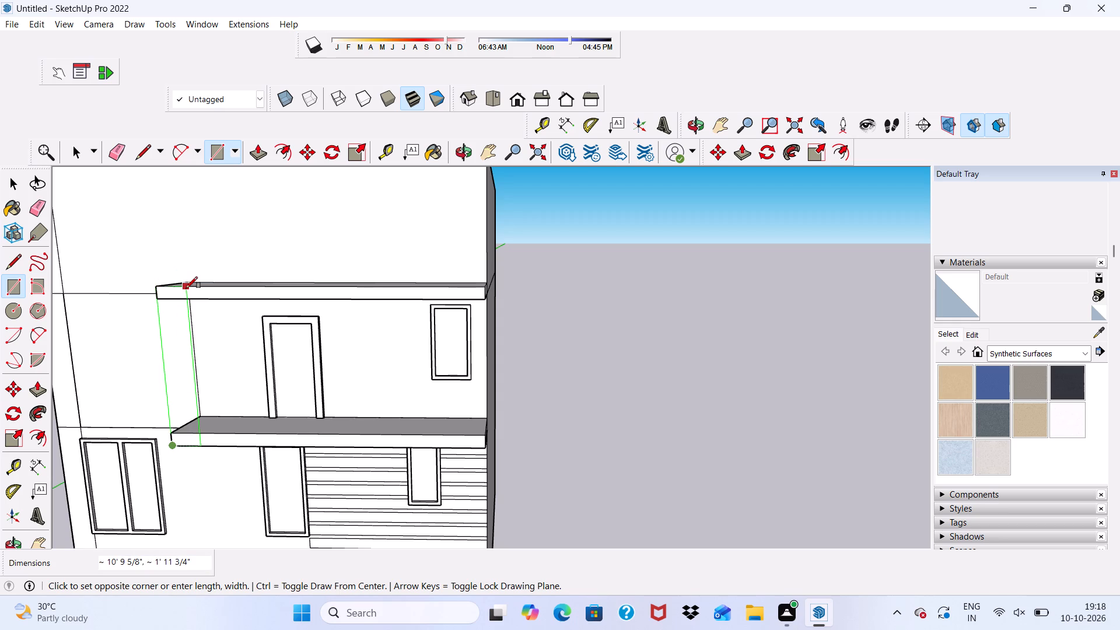
{"action": "left_click", "coordinate": [186, 288]}
{"action": "key", "text": "space"}
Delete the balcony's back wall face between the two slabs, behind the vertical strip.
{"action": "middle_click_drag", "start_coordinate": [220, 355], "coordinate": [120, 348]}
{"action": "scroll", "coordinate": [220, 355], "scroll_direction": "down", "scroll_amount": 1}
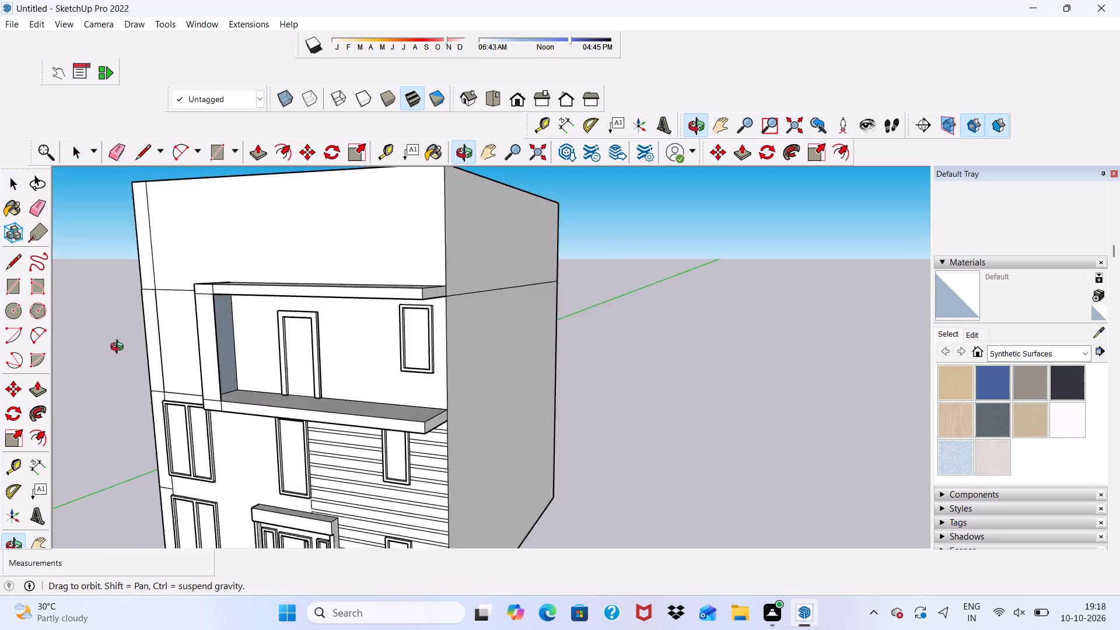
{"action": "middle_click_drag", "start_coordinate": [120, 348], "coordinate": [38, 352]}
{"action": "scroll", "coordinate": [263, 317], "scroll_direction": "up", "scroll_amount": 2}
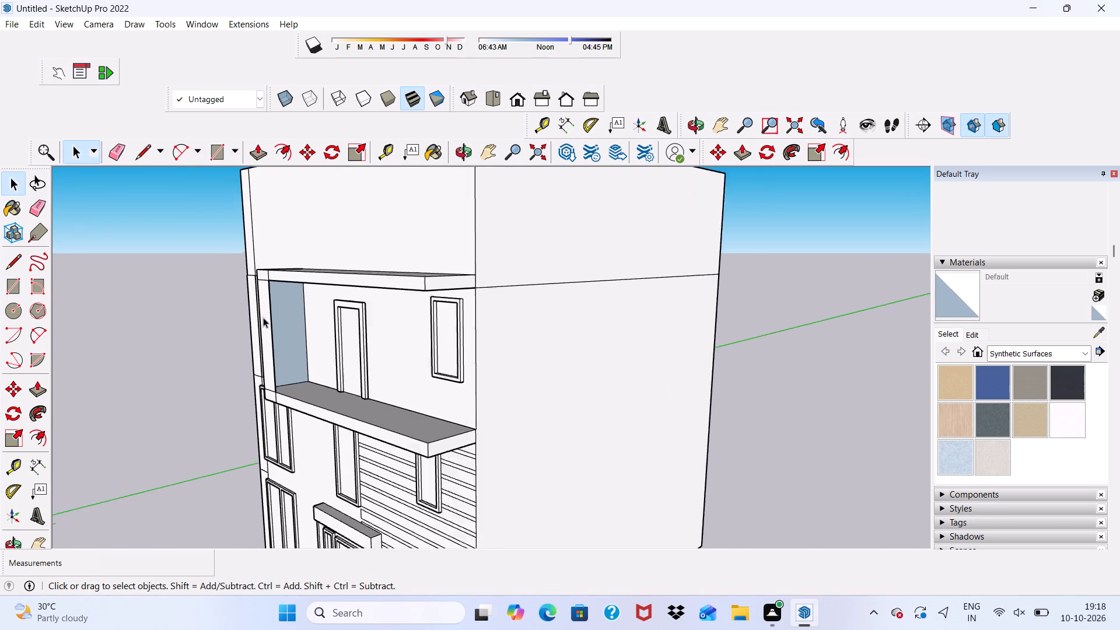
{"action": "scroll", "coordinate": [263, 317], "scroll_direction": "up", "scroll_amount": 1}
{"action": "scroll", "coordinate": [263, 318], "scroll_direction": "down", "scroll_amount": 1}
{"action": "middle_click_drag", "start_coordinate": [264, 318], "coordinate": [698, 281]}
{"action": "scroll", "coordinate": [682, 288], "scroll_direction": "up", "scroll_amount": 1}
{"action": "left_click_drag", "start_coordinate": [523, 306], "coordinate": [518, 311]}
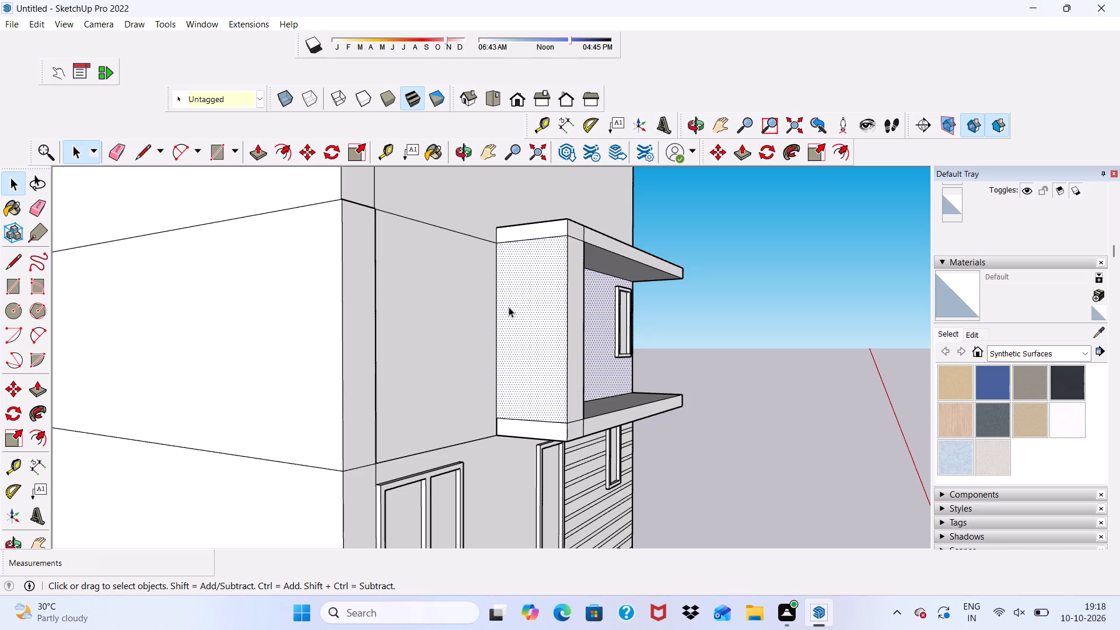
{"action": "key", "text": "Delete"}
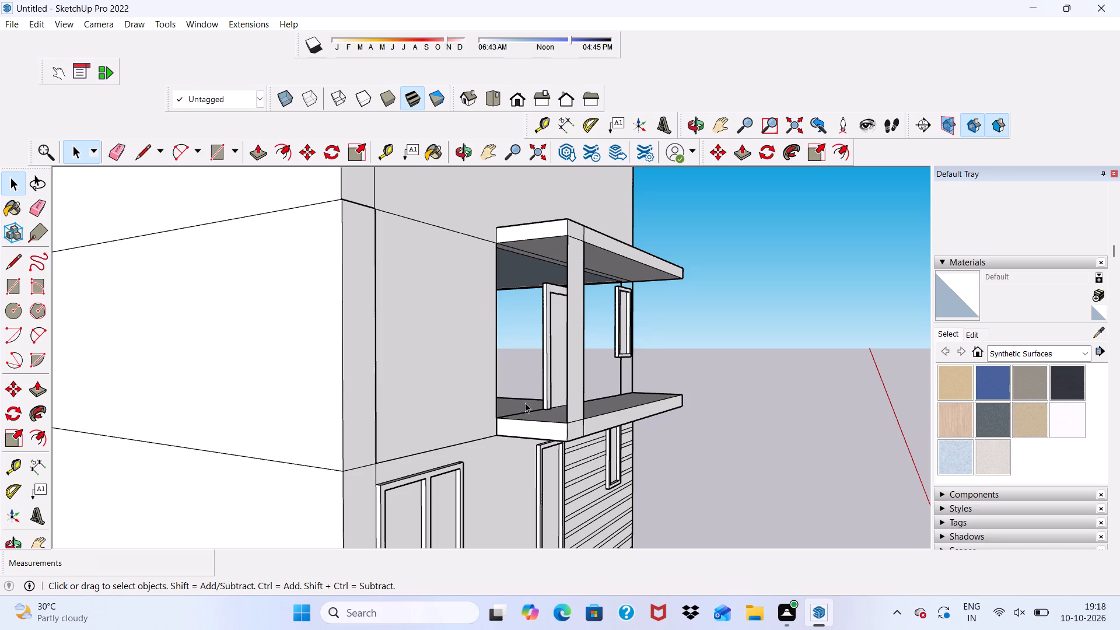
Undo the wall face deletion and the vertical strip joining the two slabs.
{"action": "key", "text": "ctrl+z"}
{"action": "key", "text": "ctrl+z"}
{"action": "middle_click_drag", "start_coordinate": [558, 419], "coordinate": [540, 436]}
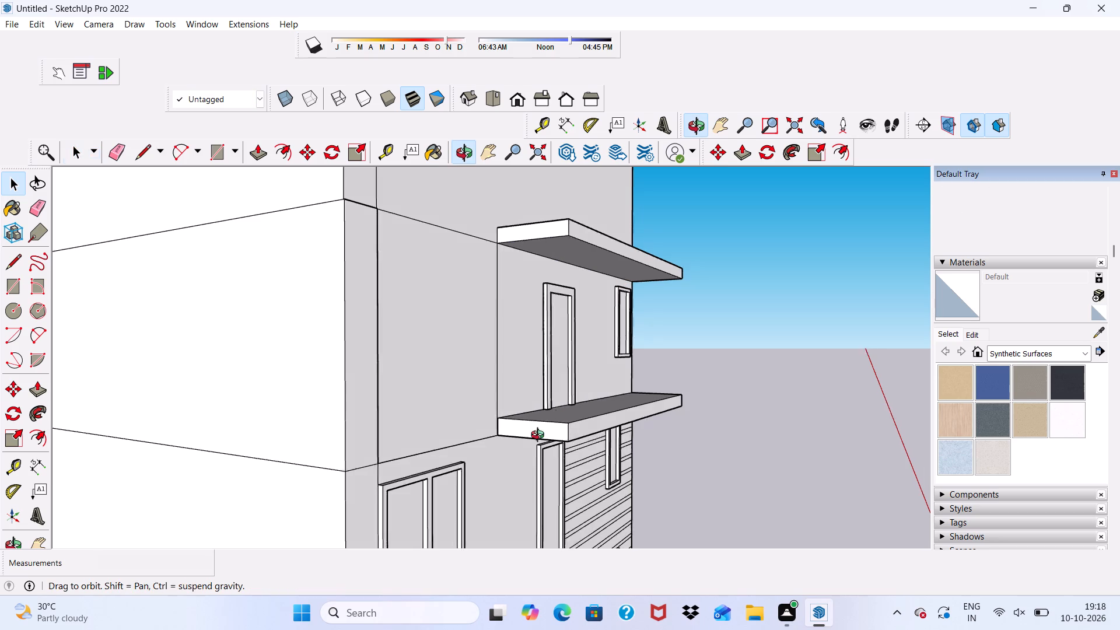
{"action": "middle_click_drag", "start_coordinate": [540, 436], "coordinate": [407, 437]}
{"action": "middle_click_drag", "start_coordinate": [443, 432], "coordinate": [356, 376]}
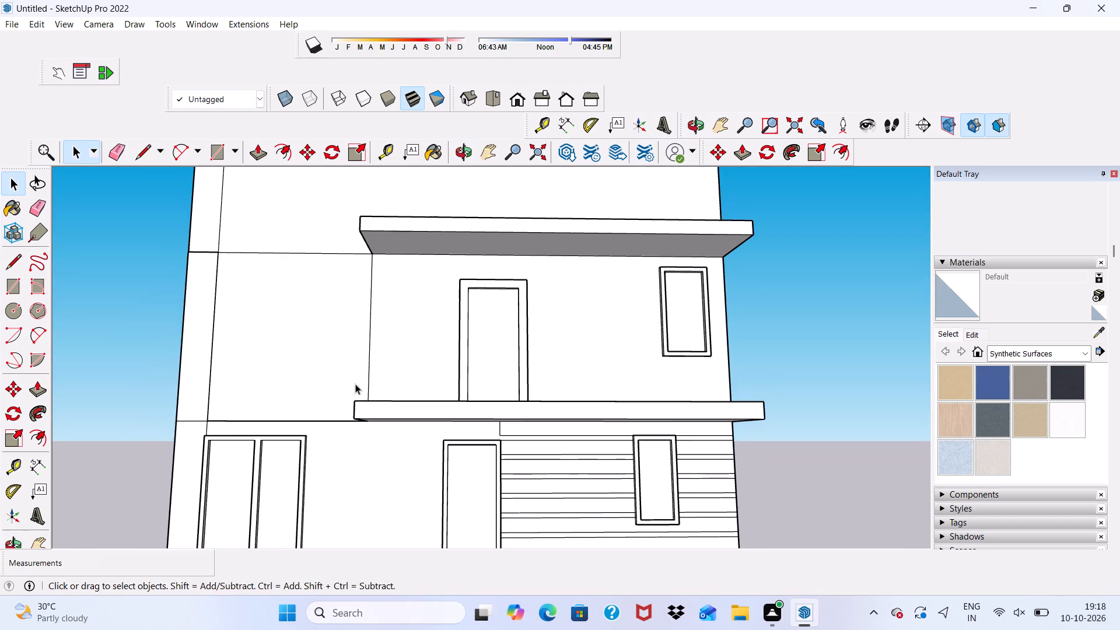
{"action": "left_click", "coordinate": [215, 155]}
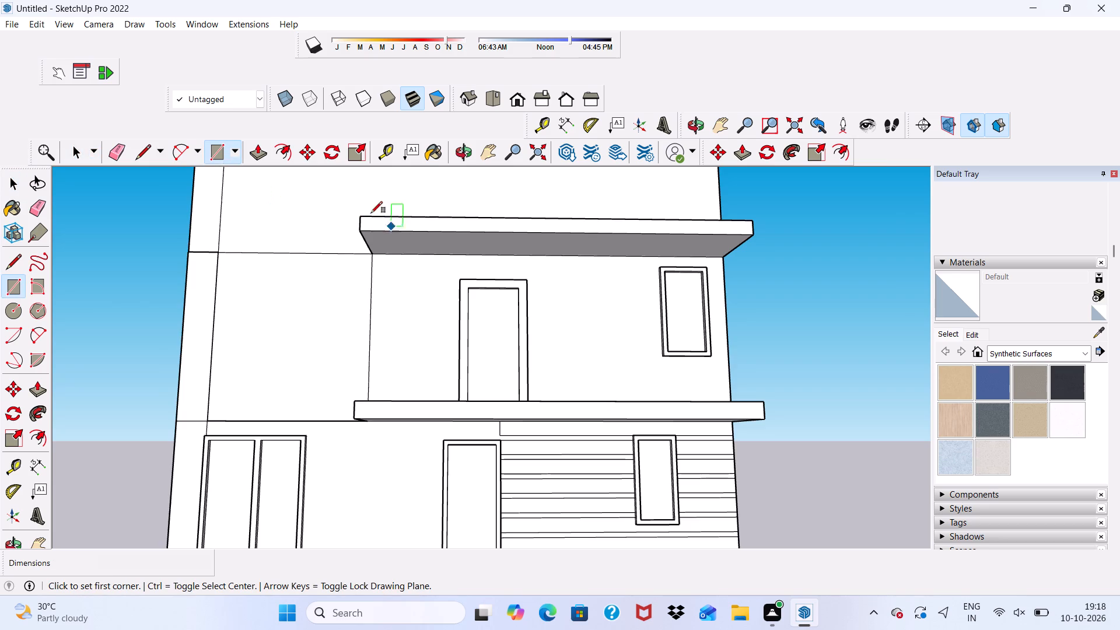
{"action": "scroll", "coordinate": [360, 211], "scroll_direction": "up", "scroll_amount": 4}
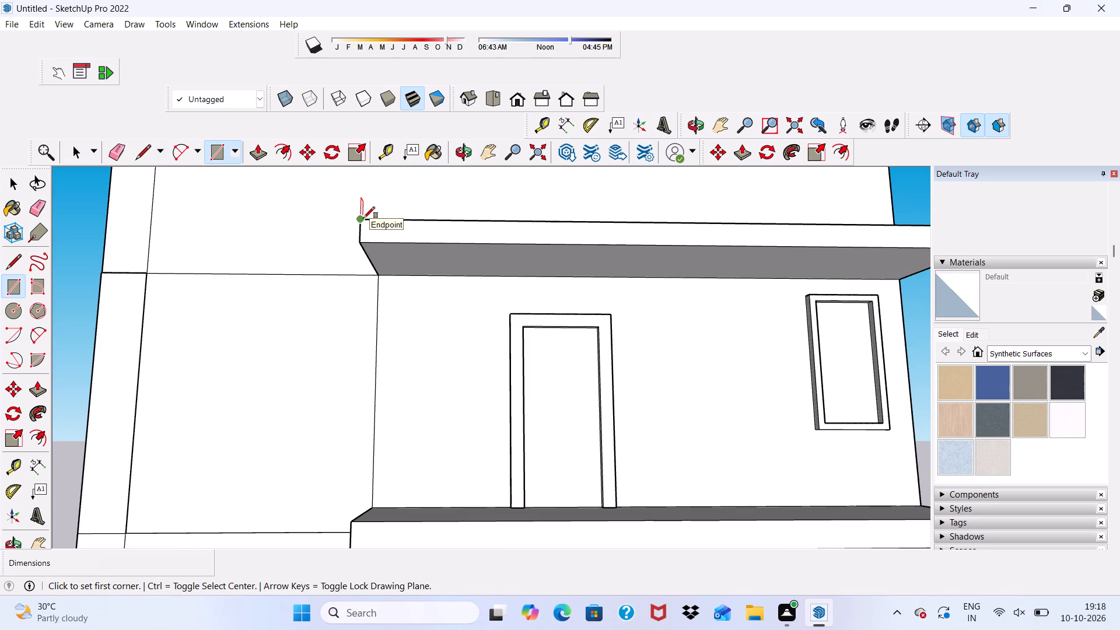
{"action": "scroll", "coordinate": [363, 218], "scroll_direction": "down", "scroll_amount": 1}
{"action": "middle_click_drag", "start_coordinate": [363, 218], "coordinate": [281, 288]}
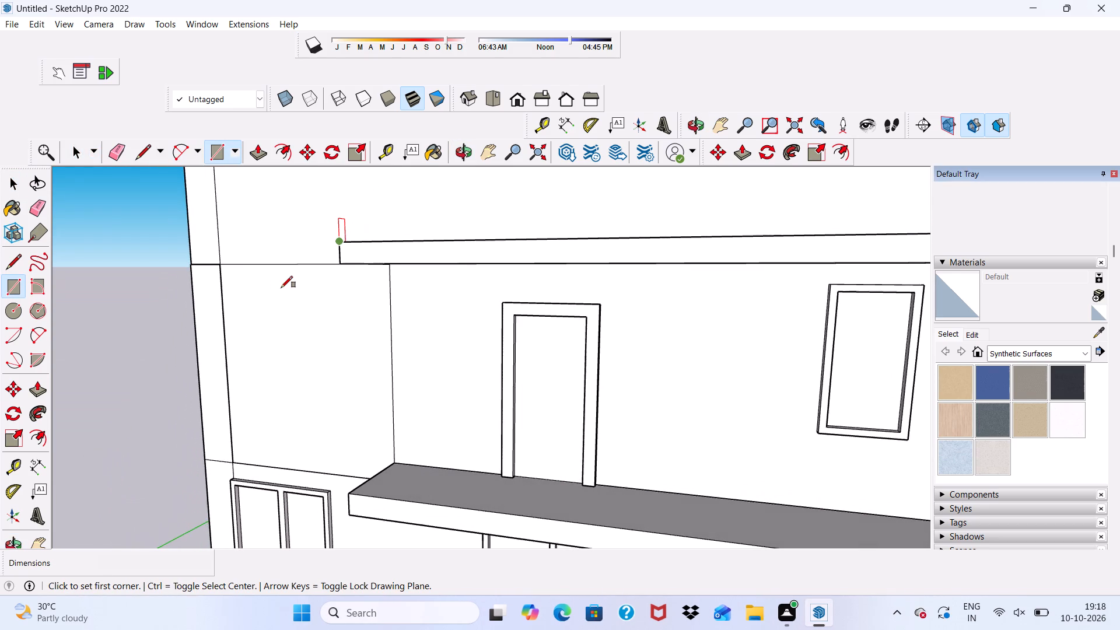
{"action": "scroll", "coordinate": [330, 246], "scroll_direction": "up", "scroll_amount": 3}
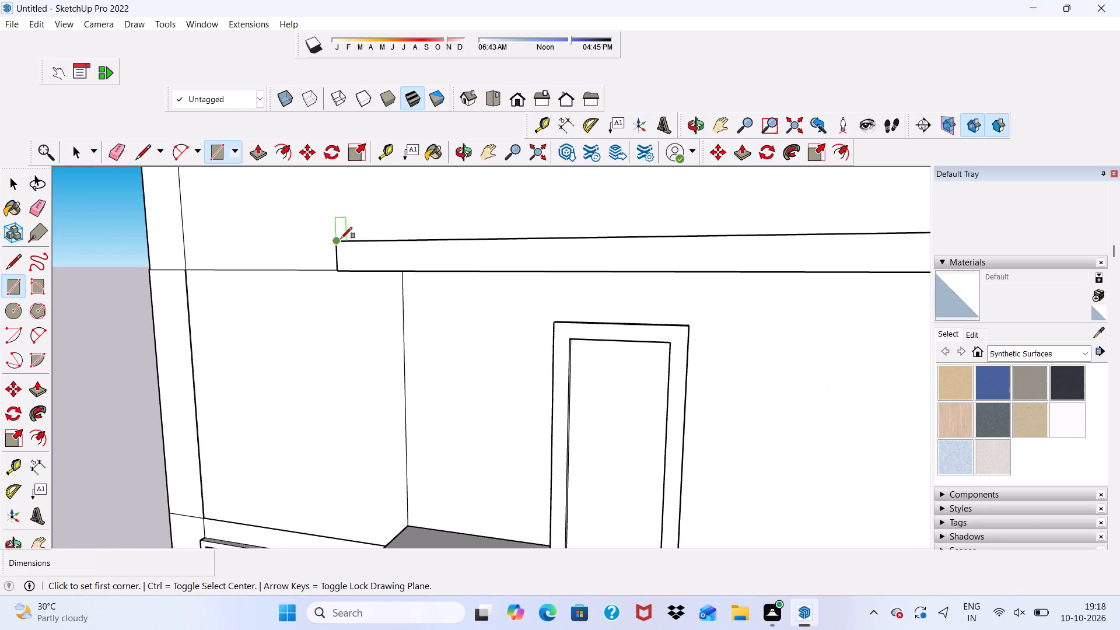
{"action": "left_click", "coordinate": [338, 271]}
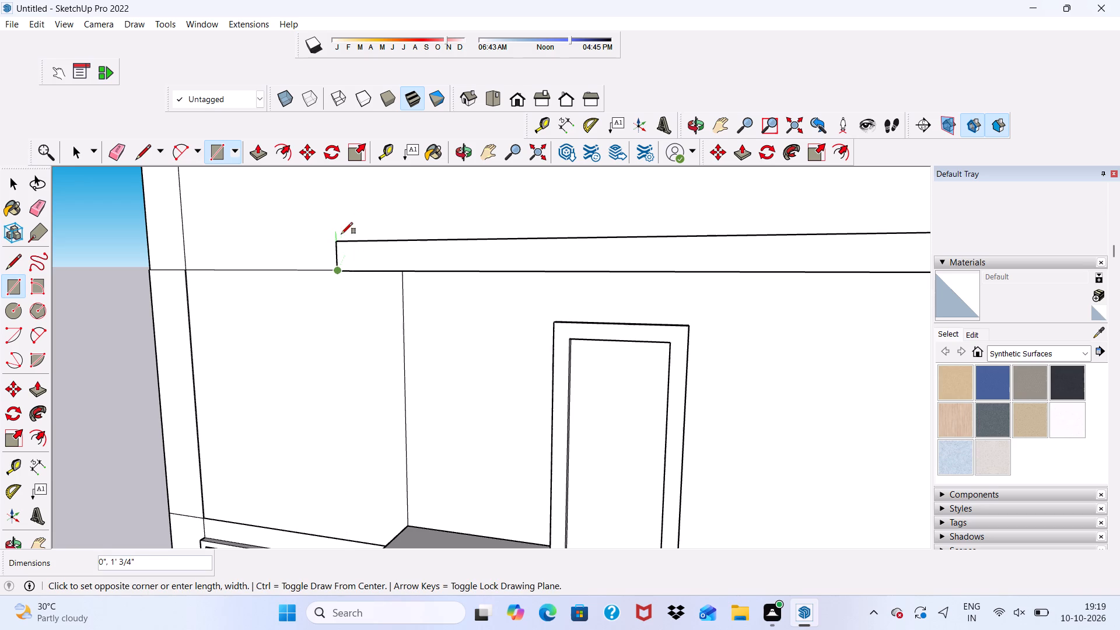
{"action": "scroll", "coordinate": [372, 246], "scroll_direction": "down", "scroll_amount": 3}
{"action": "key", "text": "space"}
Draw a rectangle about 21' 3 7/8" by 9 5/8" over the upper projecting slab's front face, corner to corner.
{"action": "left_click", "coordinate": [386, 254]}
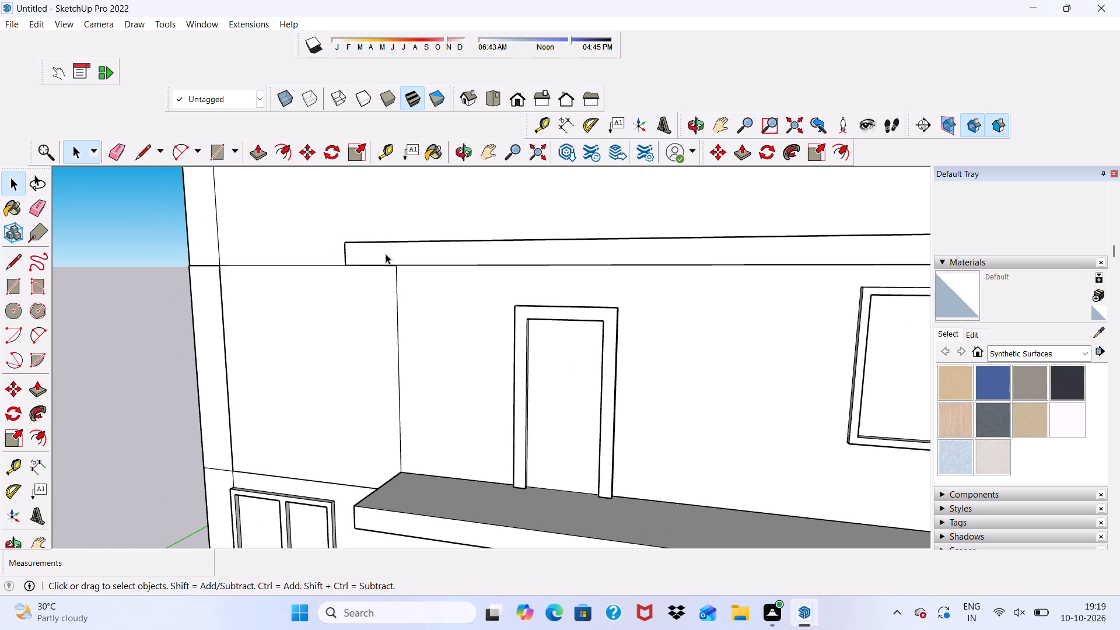
{"action": "scroll", "coordinate": [332, 233], "scroll_direction": "down", "scroll_amount": 2}
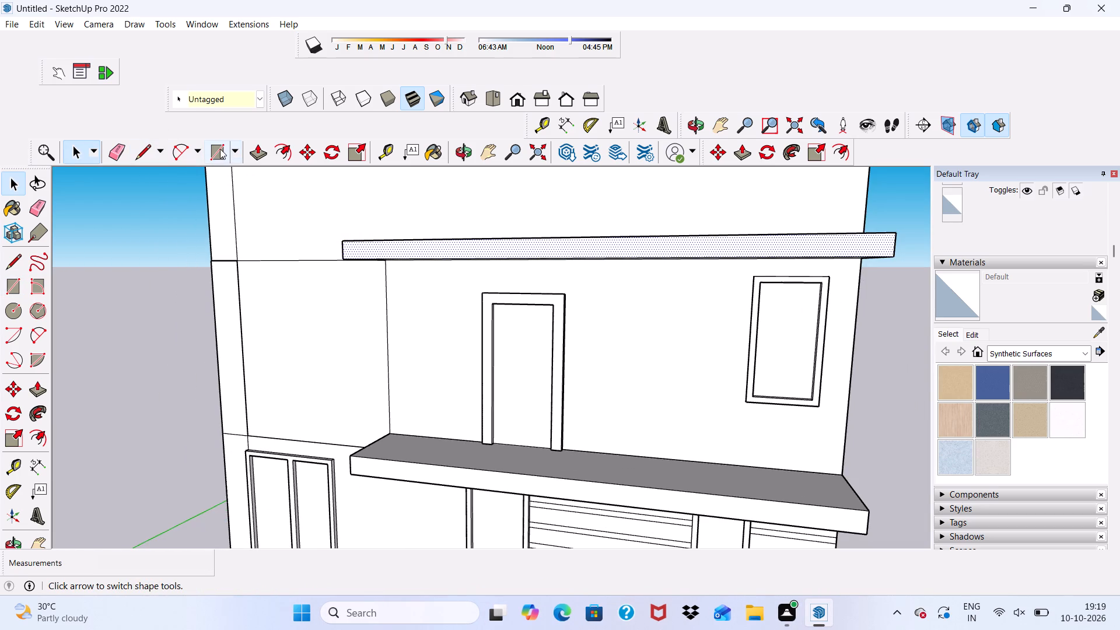
{"action": "left_click", "coordinate": [219, 149]}
{"action": "scroll", "coordinate": [372, 246], "scroll_direction": "up", "scroll_amount": 3}
{"action": "left_click", "coordinate": [332, 243]}
{"action": "scroll", "coordinate": [332, 299], "scroll_direction": "down", "scroll_amount": 8}
{"action": "scroll", "coordinate": [701, 275], "scroll_direction": "up", "scroll_amount": 6}
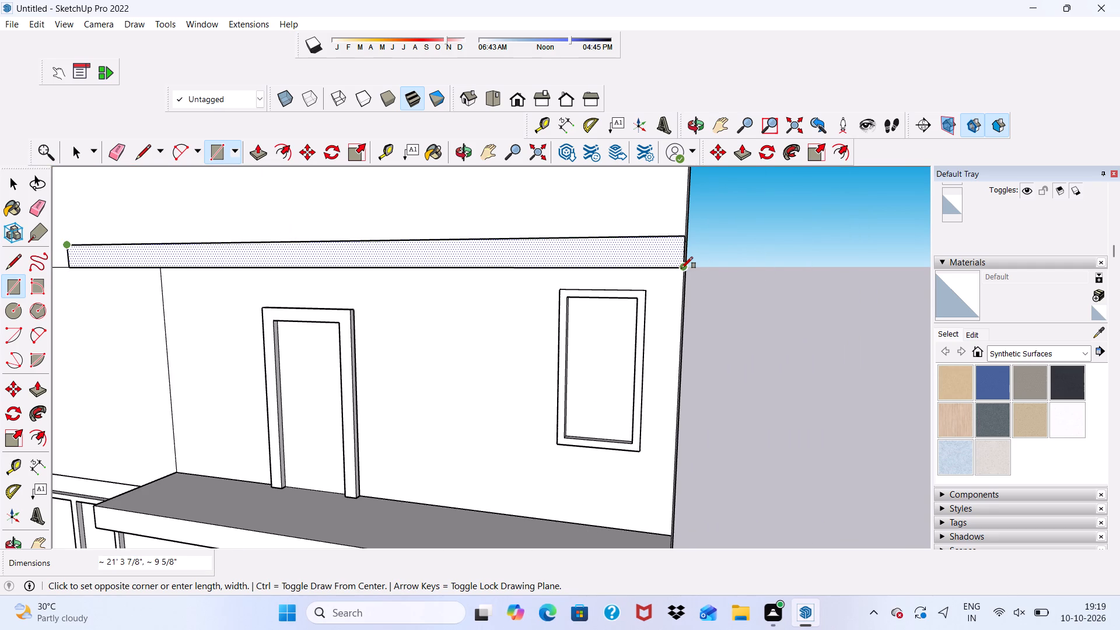
{"action": "left_click", "coordinate": [681, 268]}
Push/pull the upper slab's front face out 6" as a new section, keeping a dividing edge from the existing slab.
{"action": "key", "text": "space"}
{"action": "left_click", "coordinate": [523, 249]}
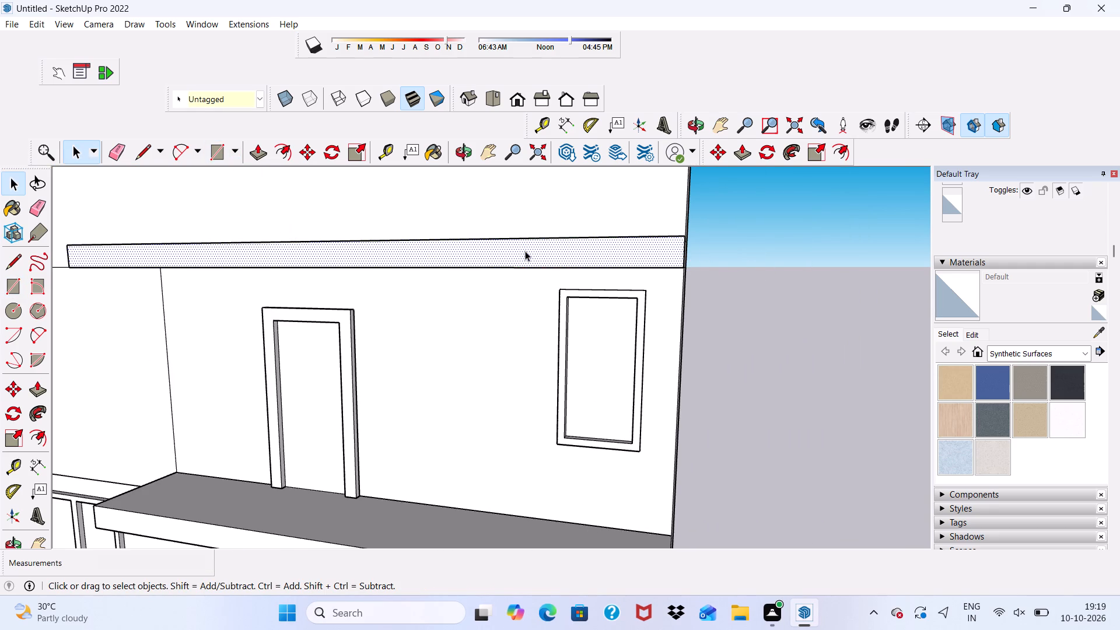
{"action": "left_click", "coordinate": [525, 257]}
{"action": "left_click", "coordinate": [257, 146]}
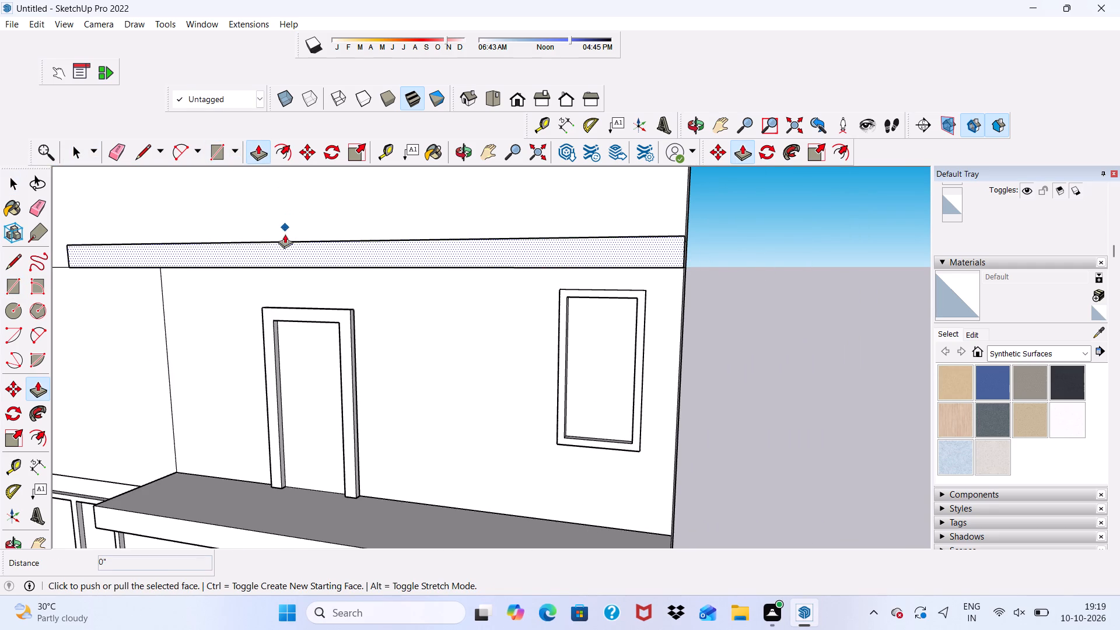
{"action": "left_click", "coordinate": [285, 248]}
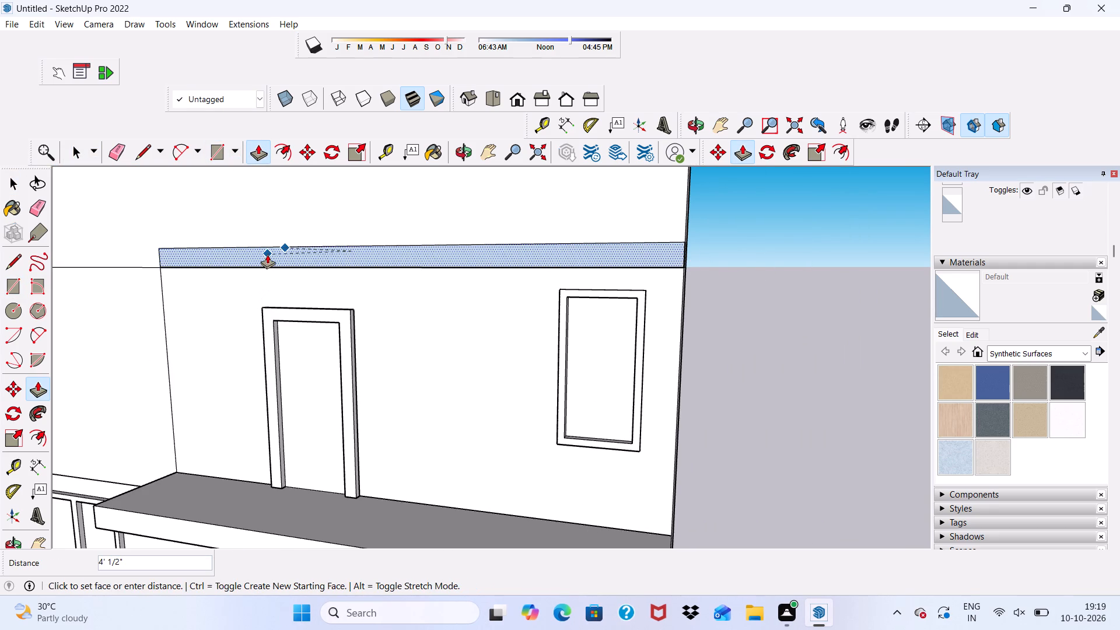
{"action": "scroll", "coordinate": [264, 246], "scroll_direction": "down", "scroll_amount": 8}
{"action": "middle_click_drag", "start_coordinate": [230, 277], "coordinate": [267, 398]}
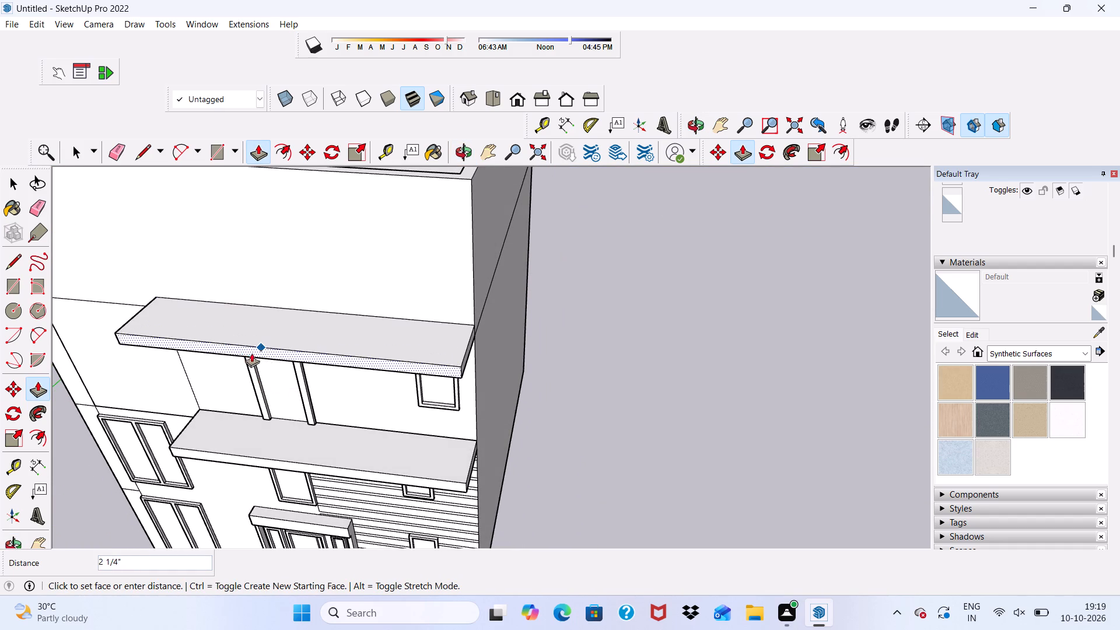
{"action": "scroll", "coordinate": [242, 360], "scroll_direction": "up", "scroll_amount": 2}
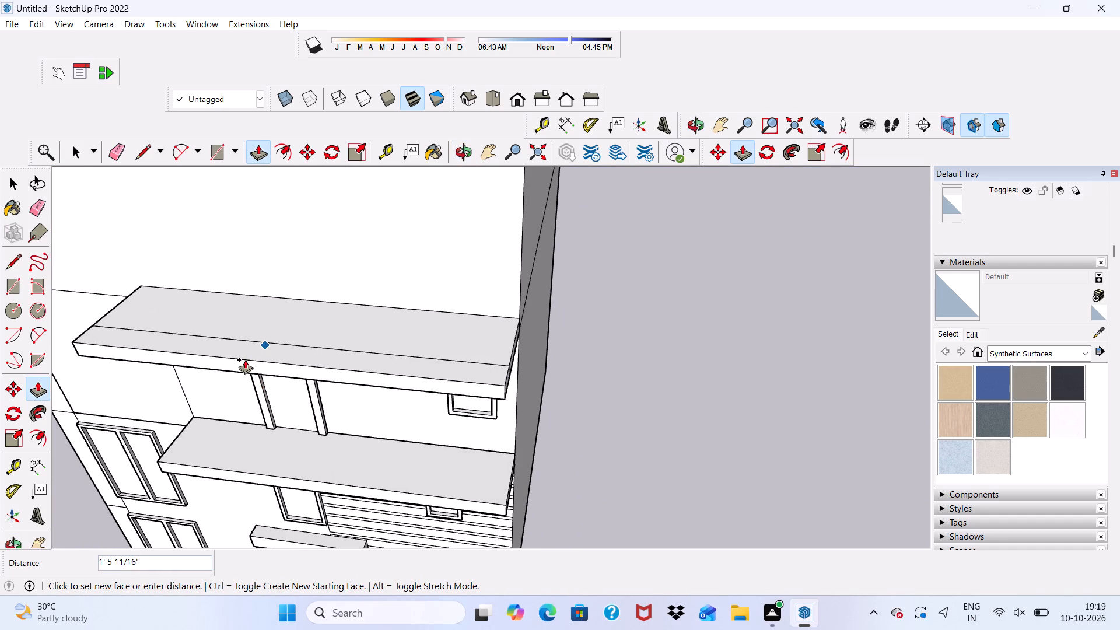
{"action": "middle_click_drag", "start_coordinate": [245, 359], "coordinate": [349, 184]}
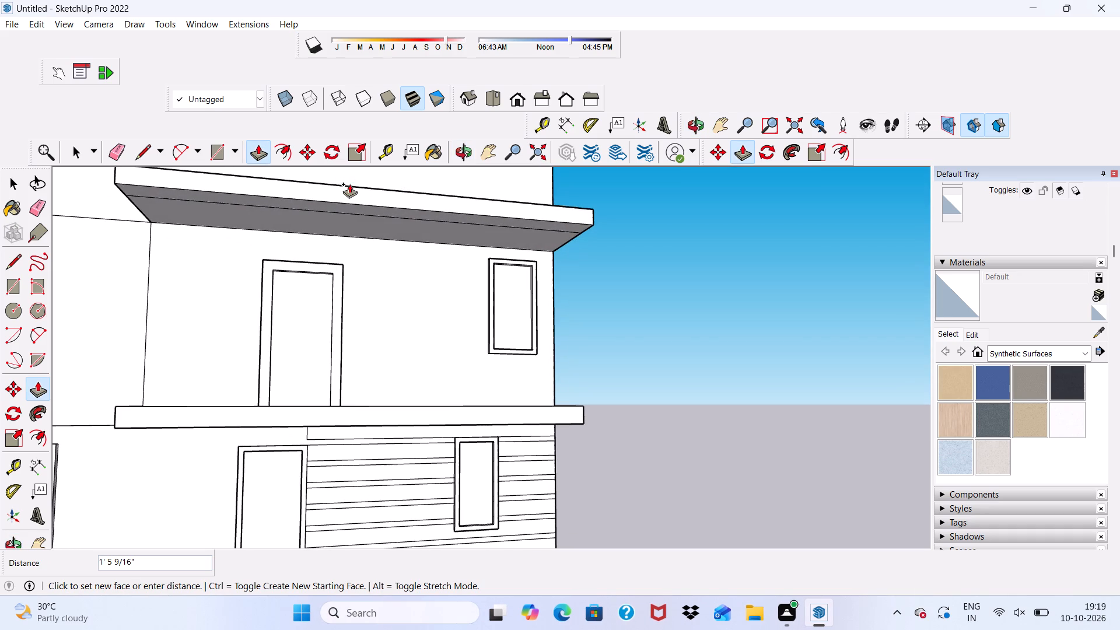
{"action": "key", "text": "6"}
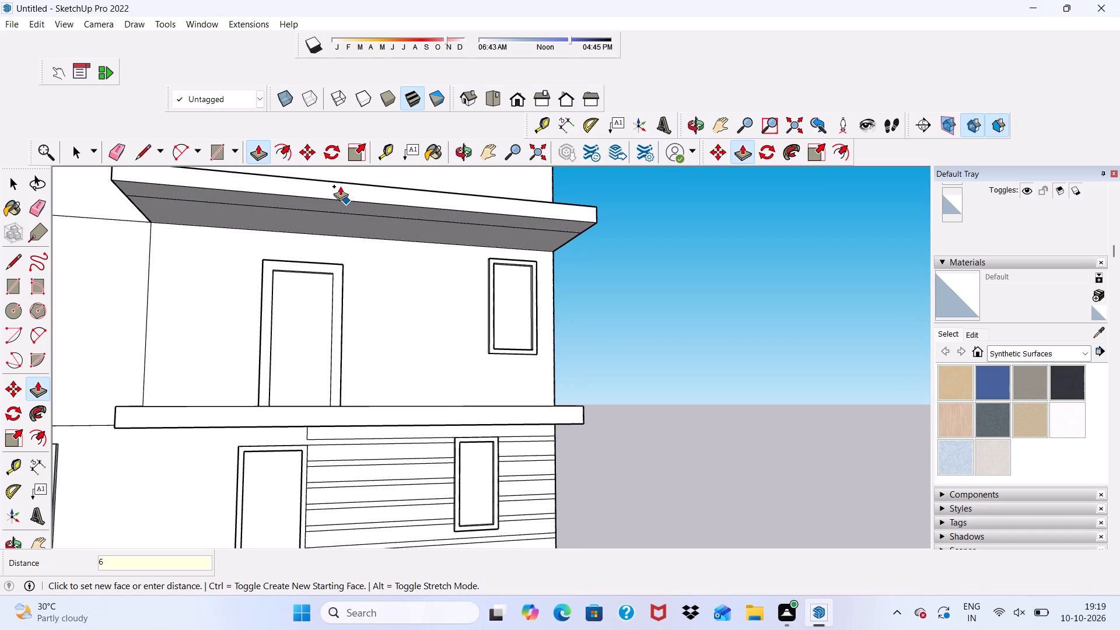
{"action": "key", "text": "shift+quotedbl"}
{"action": "key", "text": "Return"}
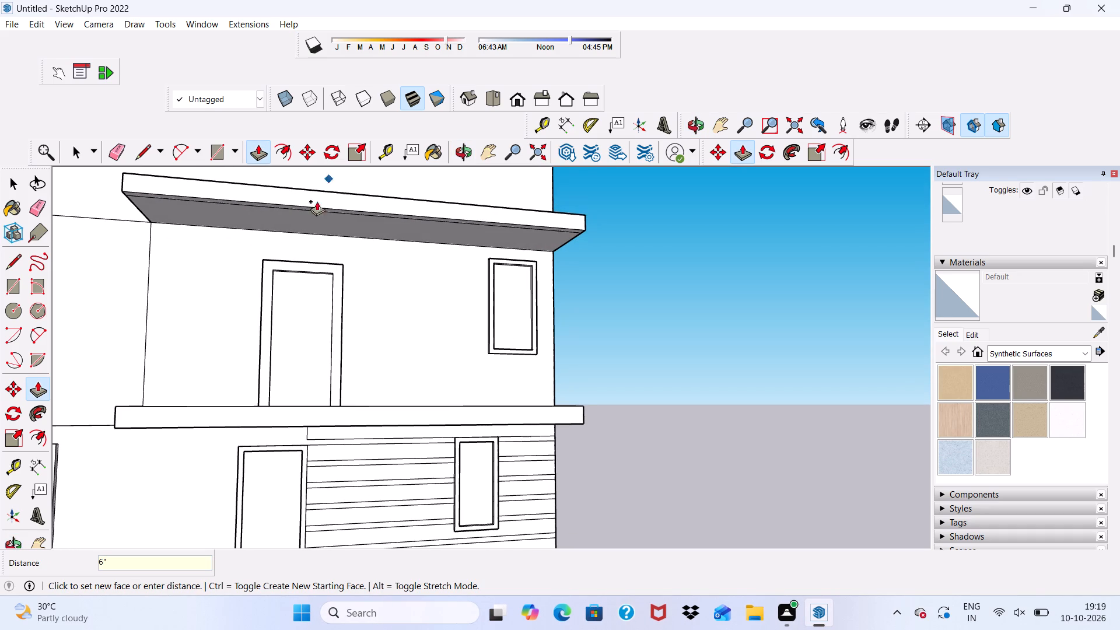
Push/pull the underside of the upper slab's front section down 9" to form a hanging lip.
{"action": "scroll", "coordinate": [230, 185], "scroll_direction": "up", "scroll_amount": 14}
{"action": "scroll", "coordinate": [286, 188], "scroll_direction": "up", "scroll_amount": 4}
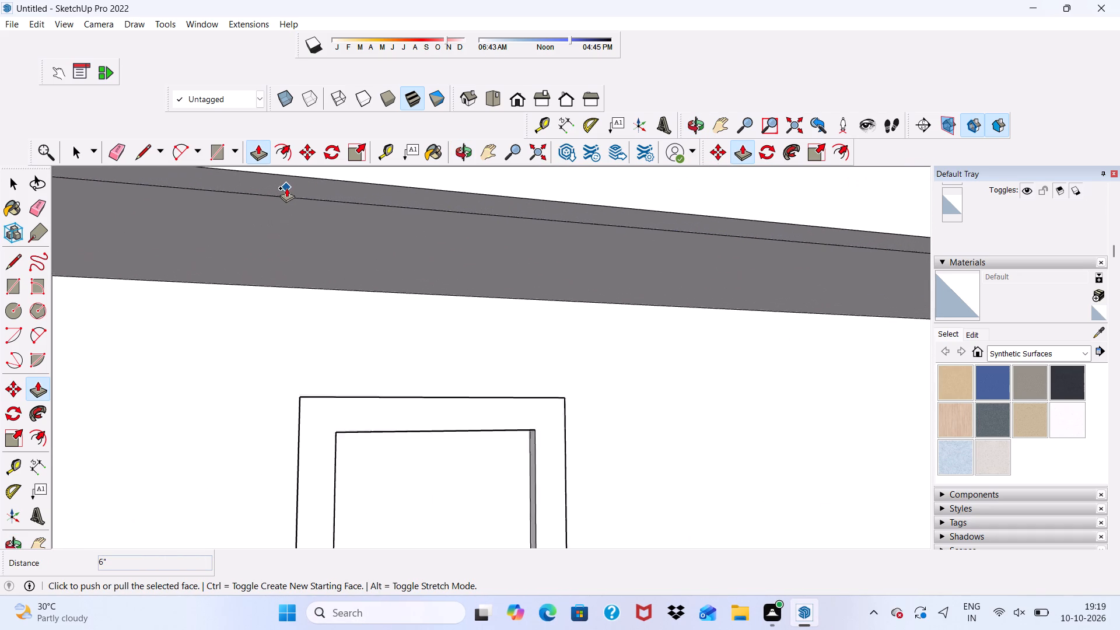
{"action": "key", "text": "space"}
{"action": "left_click", "coordinate": [317, 194]}
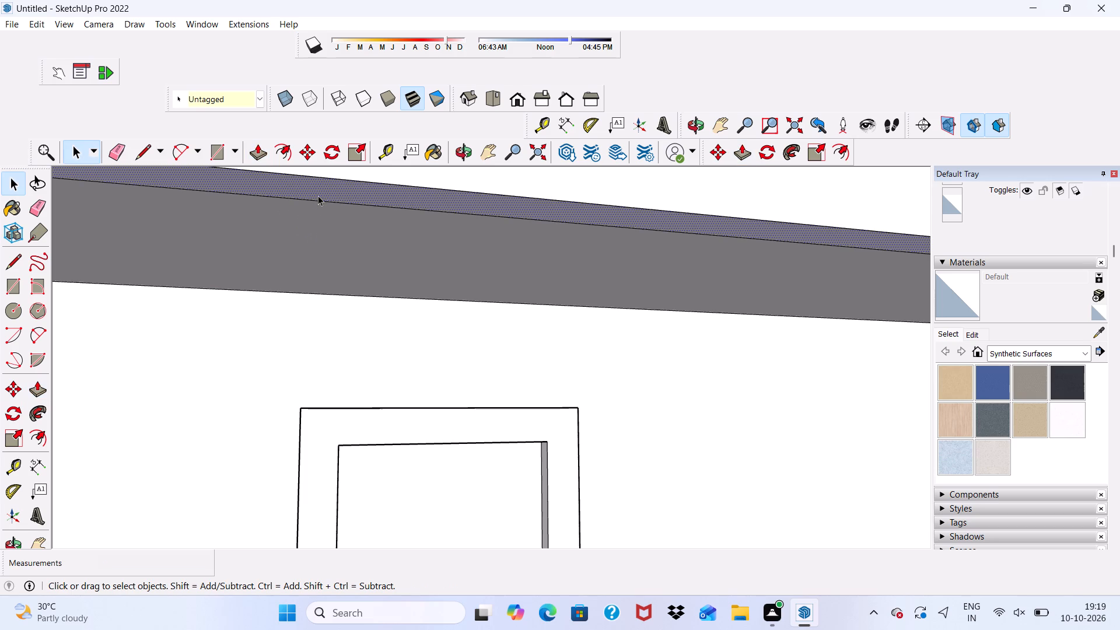
{"action": "left_click", "coordinate": [258, 149]}
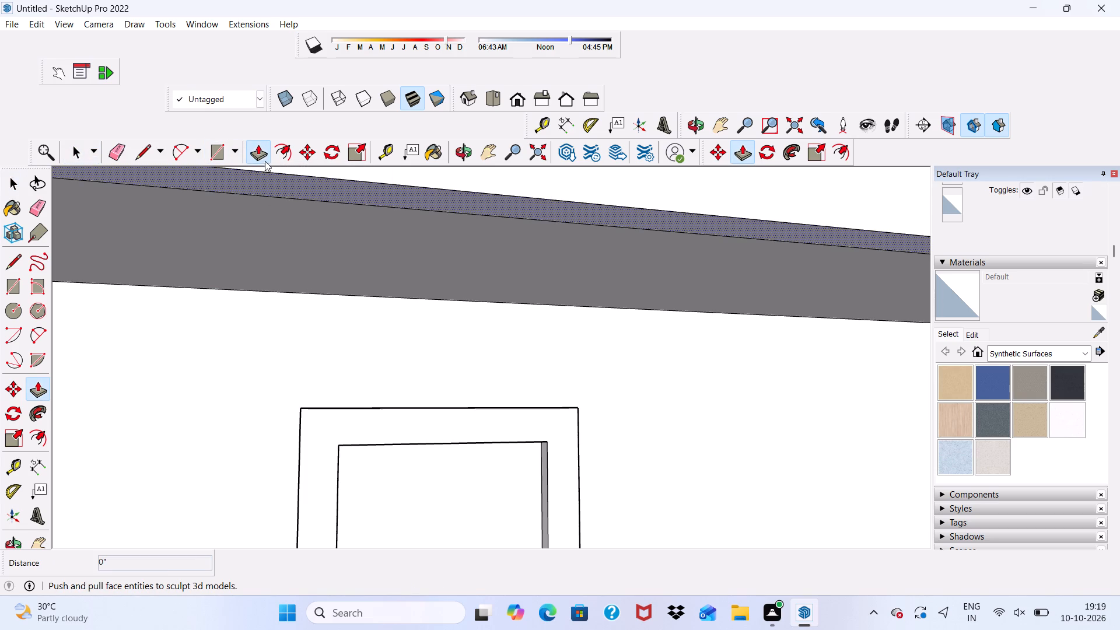
{"action": "left_click", "coordinate": [306, 183]}
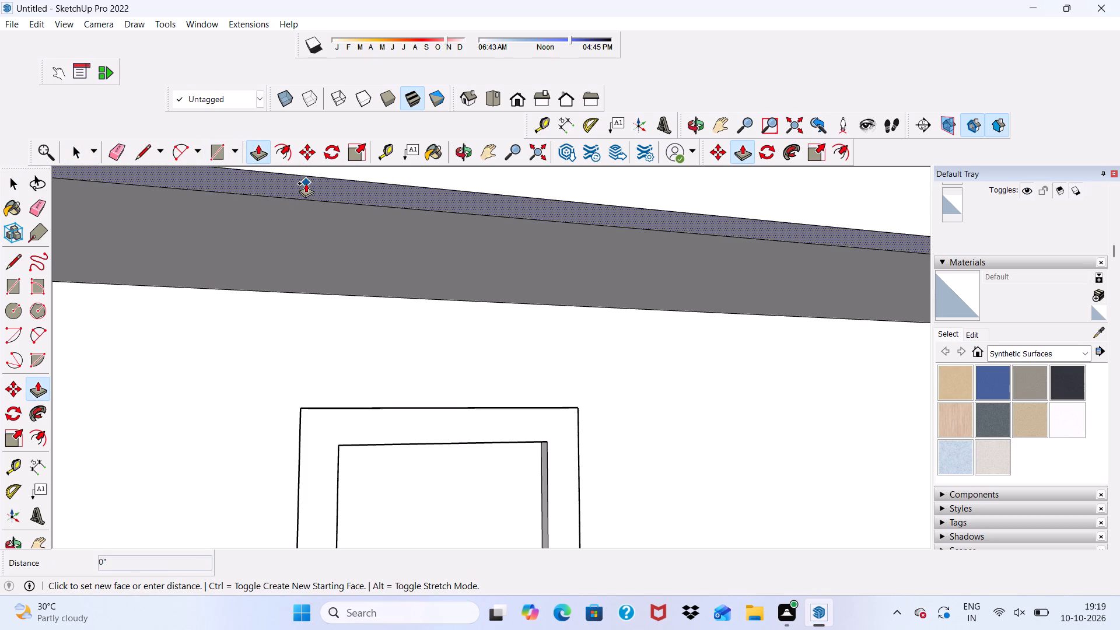
{"action": "scroll", "coordinate": [314, 209], "scroll_direction": "down", "scroll_amount": 14}
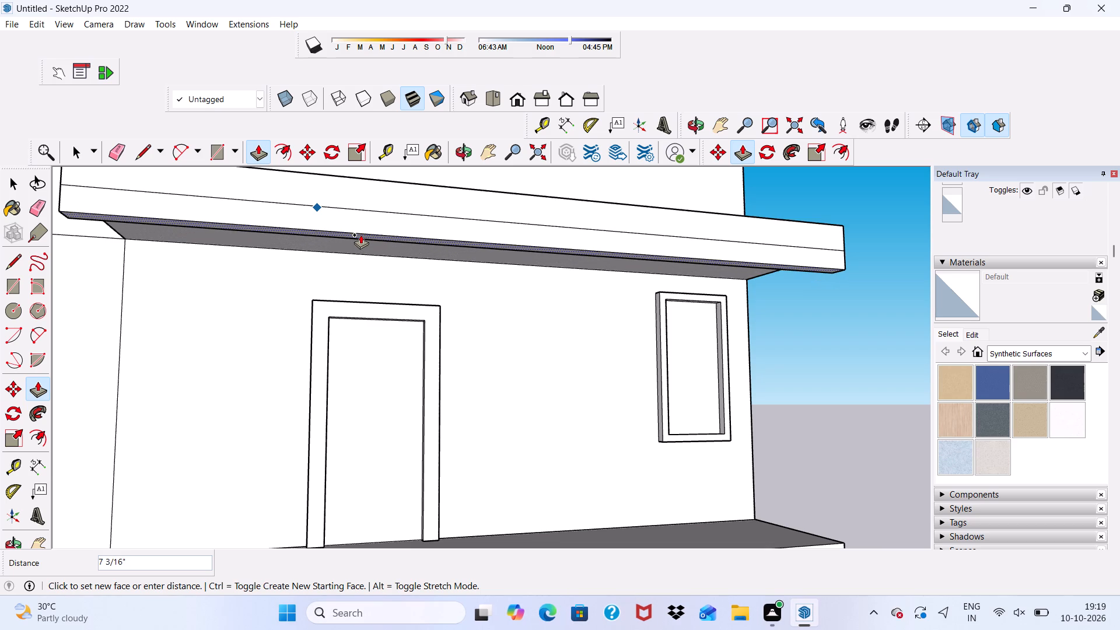
{"action": "middle_click_drag", "start_coordinate": [360, 235], "coordinate": [360, 179]}
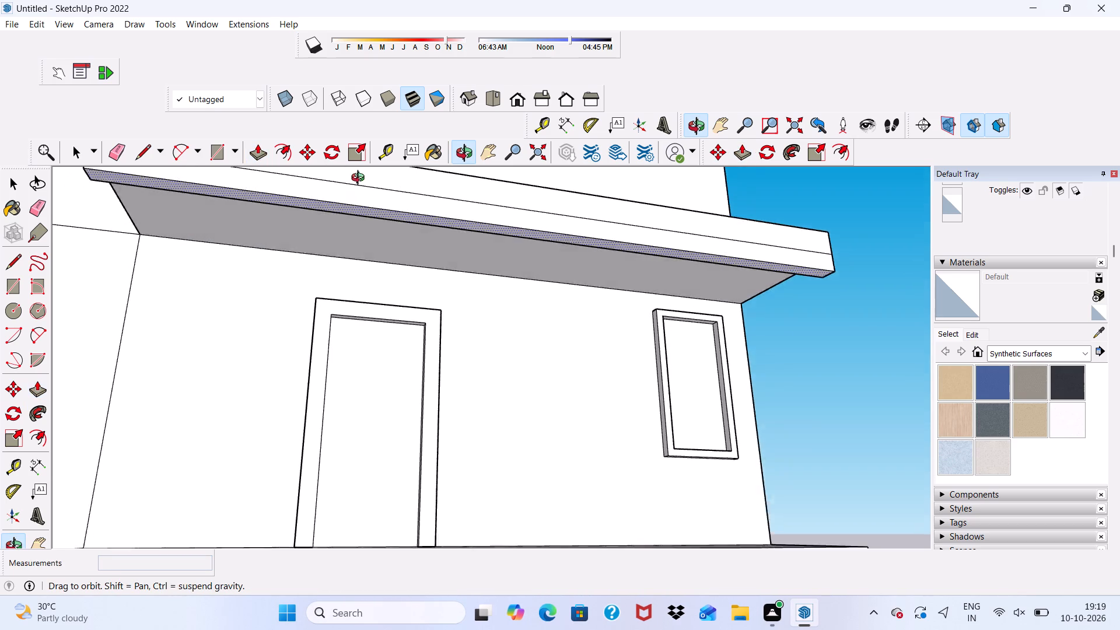
{"action": "middle_click_drag", "start_coordinate": [360, 179], "coordinate": [320, 256]}
{"action": "scroll", "coordinate": [320, 256], "scroll_direction": "down", "scroll_amount": 2}
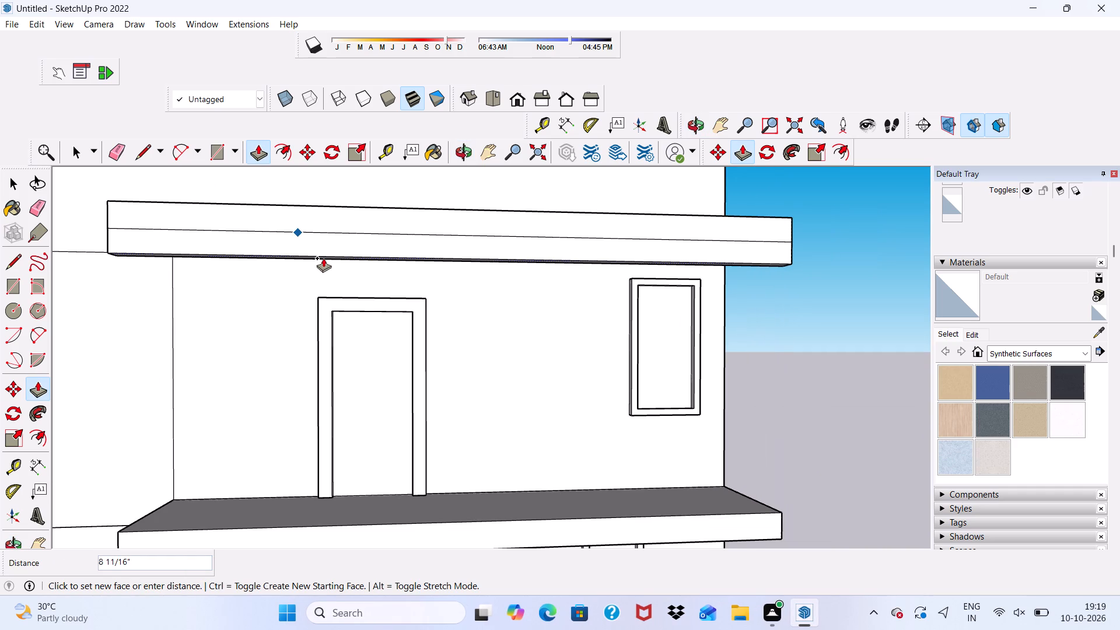
{"action": "key", "text": "9"}
{"action": "key", "text": "shift+quotedbl"}
{"action": "key", "text": "Return"}
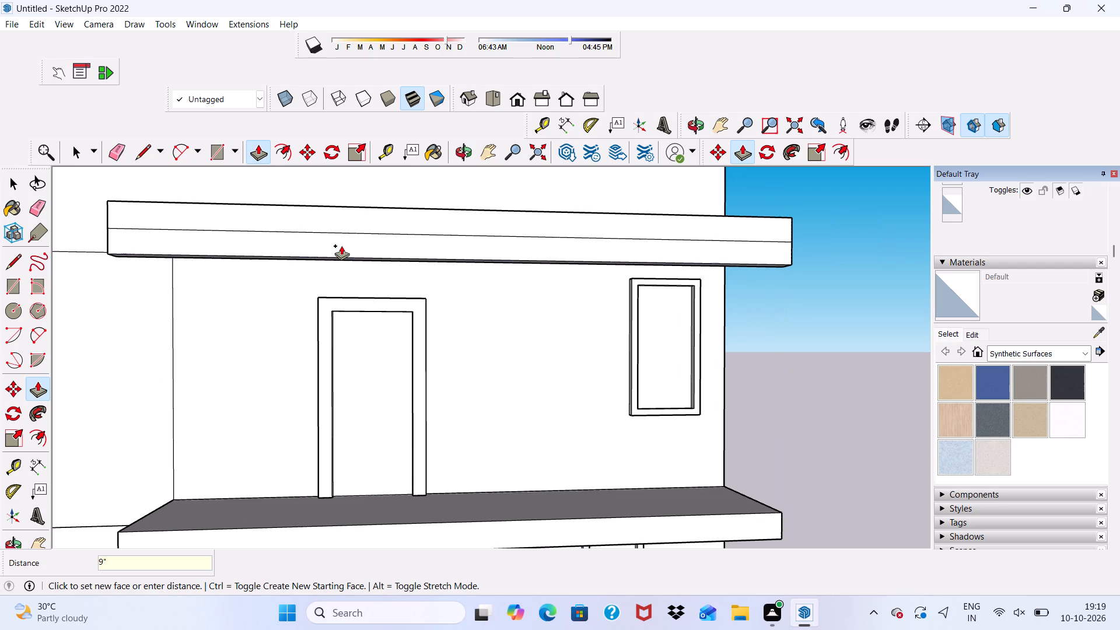
Erase the horizontal dividing line between the upper slab's front face and its lowered lip.
{"action": "scroll", "coordinate": [347, 264], "scroll_direction": "down", "scroll_amount": 6}
{"action": "middle_click_drag", "start_coordinate": [367, 274], "coordinate": [467, 162]}
{"action": "scroll", "coordinate": [455, 156], "scroll_direction": "up", "scroll_amount": 1}
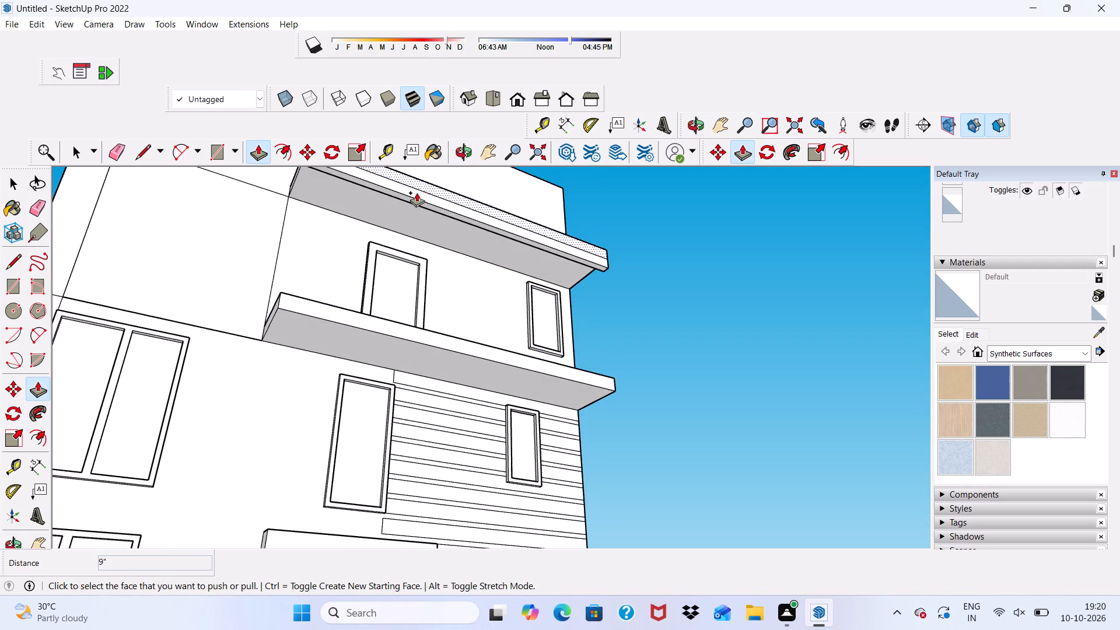
{"action": "key", "text": "space"}
{"action": "scroll", "coordinate": [477, 181], "scroll_direction": "up", "scroll_amount": 3}
{"action": "middle_click_drag", "start_coordinate": [452, 189], "coordinate": [433, 239]}
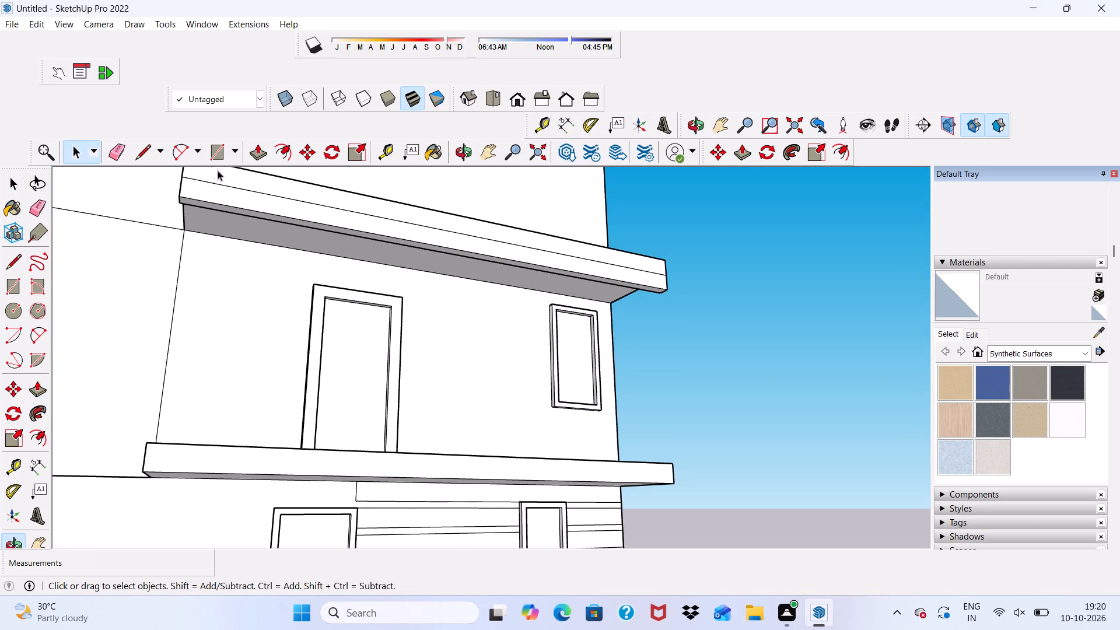
{"action": "scroll", "coordinate": [117, 153], "scroll_direction": "up", "scroll_amount": 1}
{"action": "left_click", "coordinate": [117, 153]}
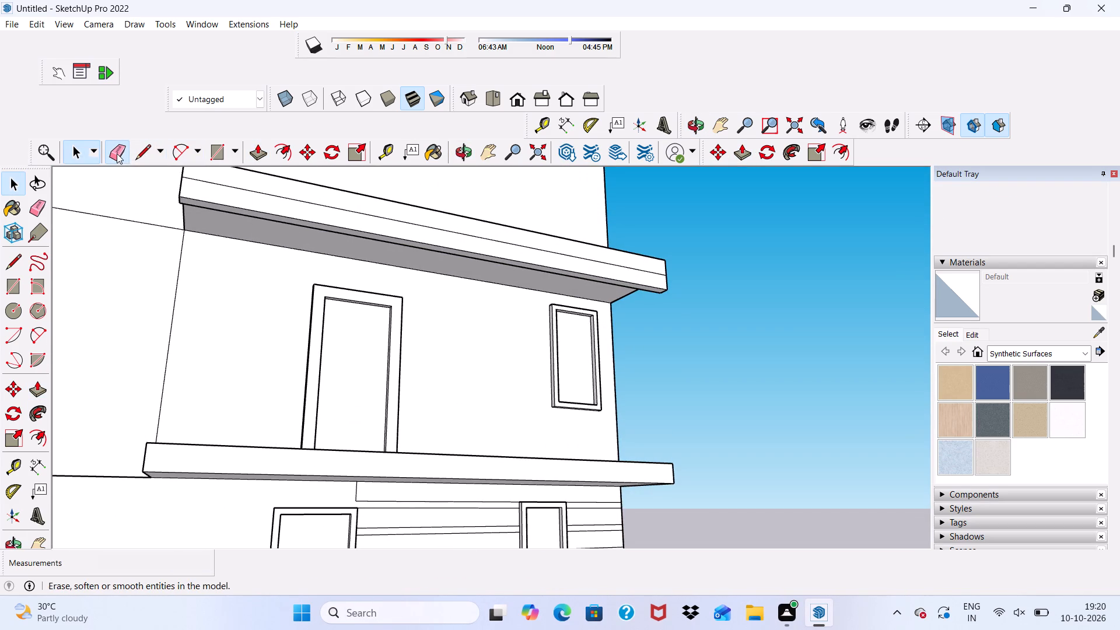
{"action": "scroll", "coordinate": [288, 183], "scroll_direction": "up", "scroll_amount": 3}
{"action": "left_click", "coordinate": [290, 209]}
{"action": "left_click_drag", "start_coordinate": [290, 210], "coordinate": [295, 204]}
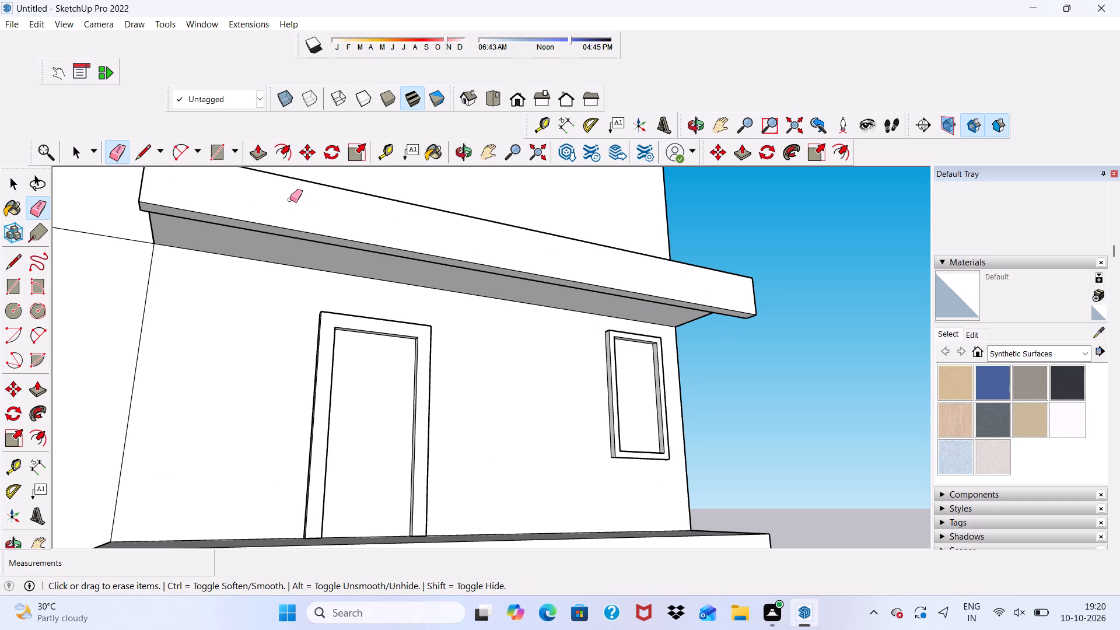
Erase the horizontal dividing lines between the slab and its hanging lip on the upper slab's end faces.
{"action": "scroll", "coordinate": [289, 199], "scroll_direction": "down", "scroll_amount": 4}
{"action": "middle_click_drag", "start_coordinate": [439, 202], "coordinate": [105, 293]}
{"action": "scroll", "coordinate": [558, 271], "scroll_direction": "up", "scroll_amount": 7}
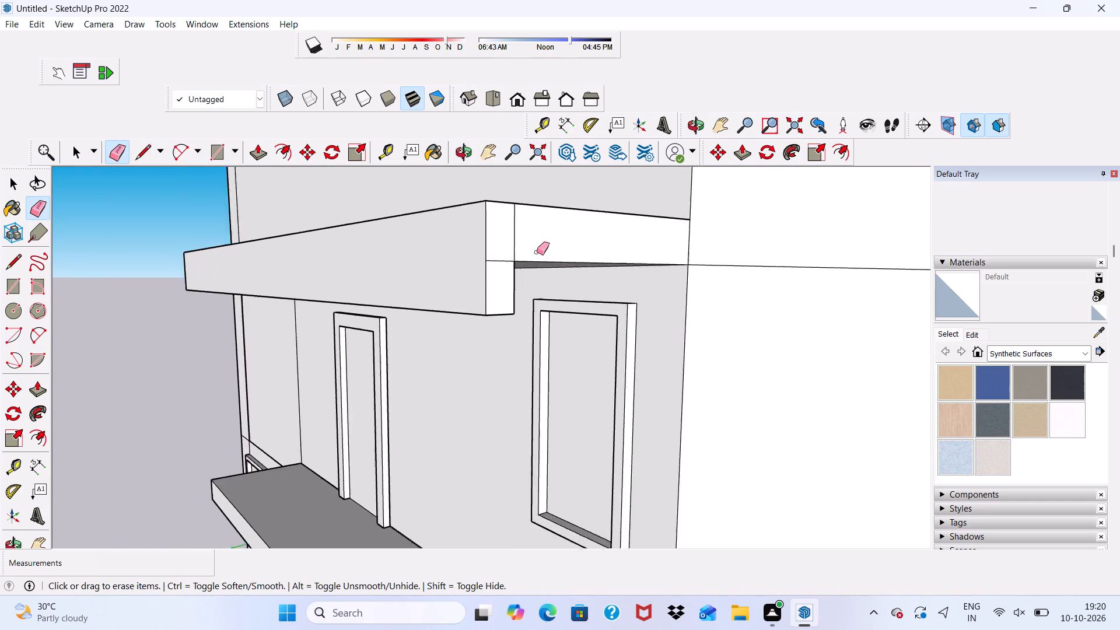
{"action": "scroll", "coordinate": [537, 252], "scroll_direction": "up", "scroll_amount": 2}
{"action": "scroll", "coordinate": [521, 246], "scroll_direction": "down", "scroll_amount": 2}
{"action": "key", "text": "space"}
{"action": "middle_click_drag", "start_coordinate": [443, 254], "coordinate": [332, 281]}
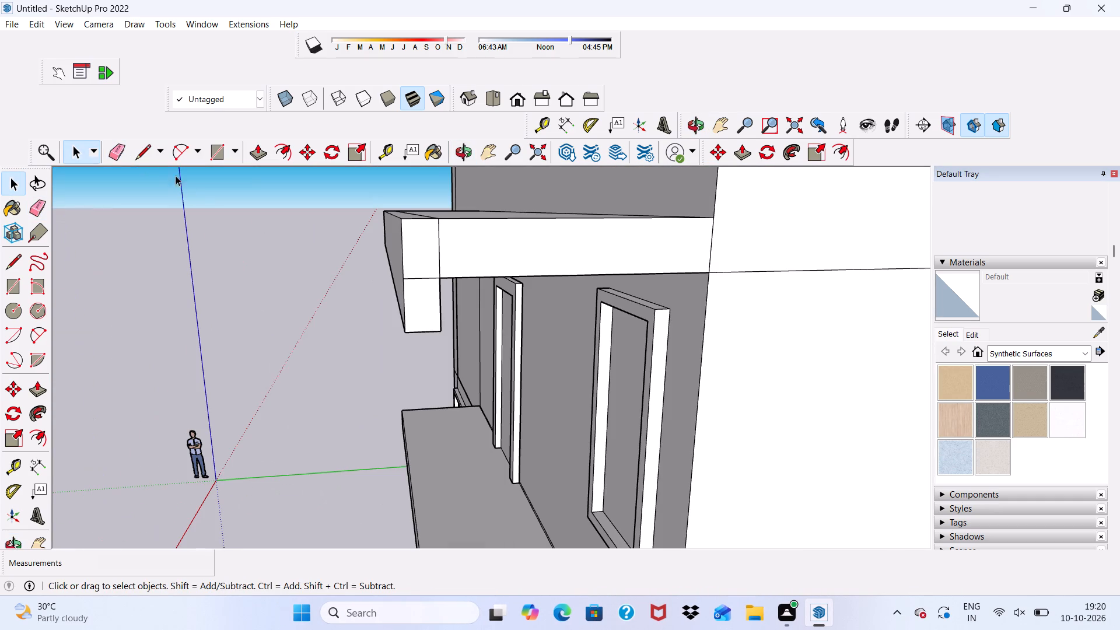
{"action": "left_click", "coordinate": [117, 145]}
{"action": "scroll", "coordinate": [423, 305], "scroll_direction": "up", "scroll_amount": 4}
{"action": "left_click_drag", "start_coordinate": [424, 257], "coordinate": [418, 282]}
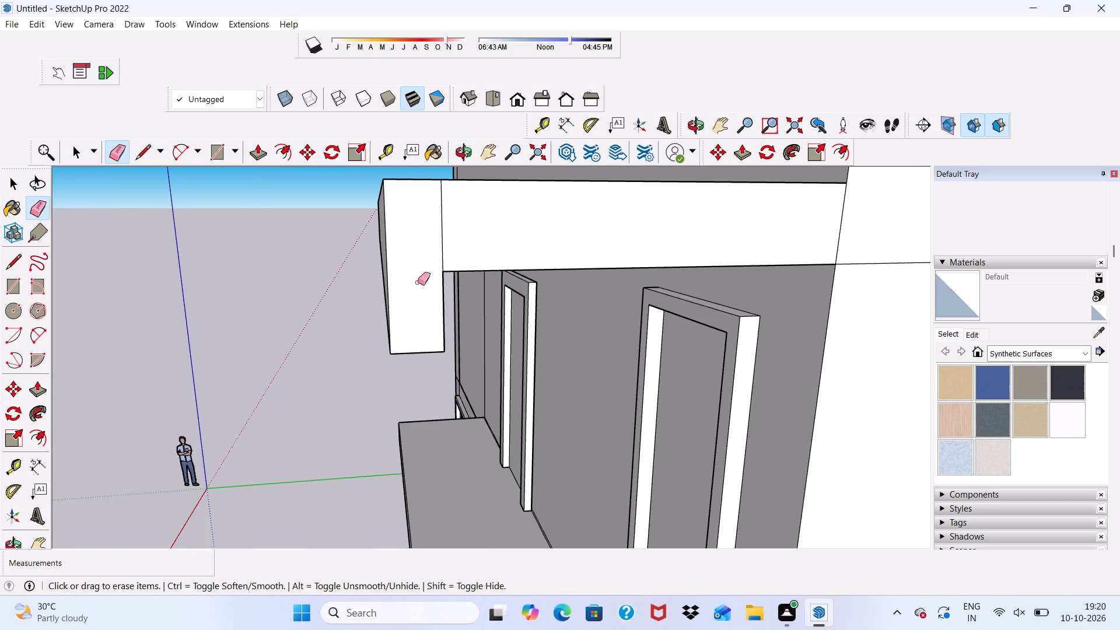
{"action": "scroll", "coordinate": [450, 291], "scroll_direction": "down", "scroll_amount": 1}
{"action": "middle_click_drag", "start_coordinate": [450, 291], "coordinate": [955, 304]}
{"action": "scroll", "coordinate": [644, 230], "scroll_direction": "up", "scroll_amount": 12}
{"action": "left_click_drag", "start_coordinate": [484, 237], "coordinate": [485, 251]}
{"action": "left_click", "coordinate": [485, 251]}
{"action": "scroll", "coordinate": [485, 251], "scroll_direction": "down", "scroll_amount": 5}
{"action": "key", "text": "space"}
Draw a rectangle about 1' 5/8" by 6" on the underside of the upper lip, at its outer end nearest the two-pane windows.
{"action": "middle_click_drag", "start_coordinate": [531, 258], "coordinate": [358, 184]}
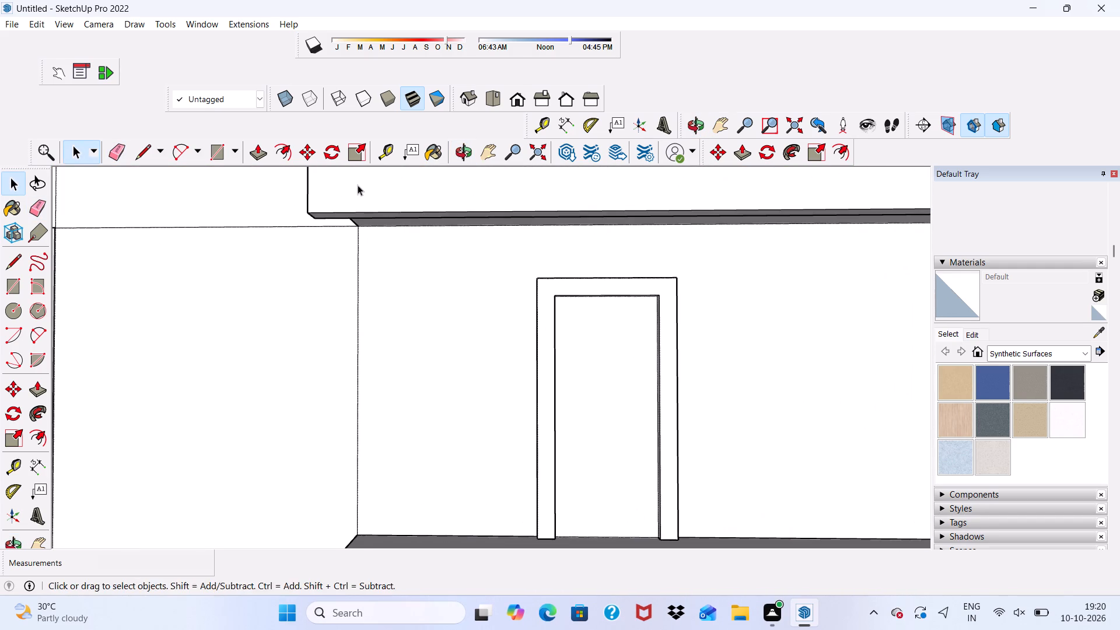
{"action": "left_click", "coordinate": [222, 150]}
{"action": "scroll", "coordinate": [341, 188], "scroll_direction": "up", "scroll_amount": 4}
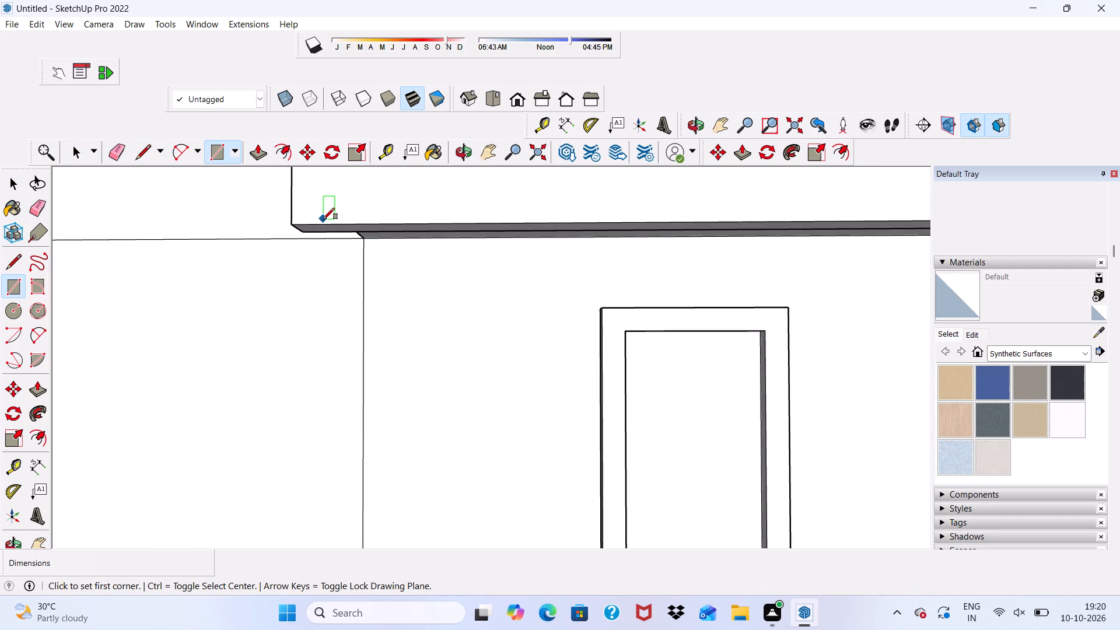
{"action": "scroll", "coordinate": [323, 219], "scroll_direction": "up", "scroll_amount": 1}
{"action": "middle_click_drag", "start_coordinate": [323, 219], "coordinate": [347, 181]}
{"action": "scroll", "coordinate": [332, 191], "scroll_direction": "up", "scroll_amount": 4}
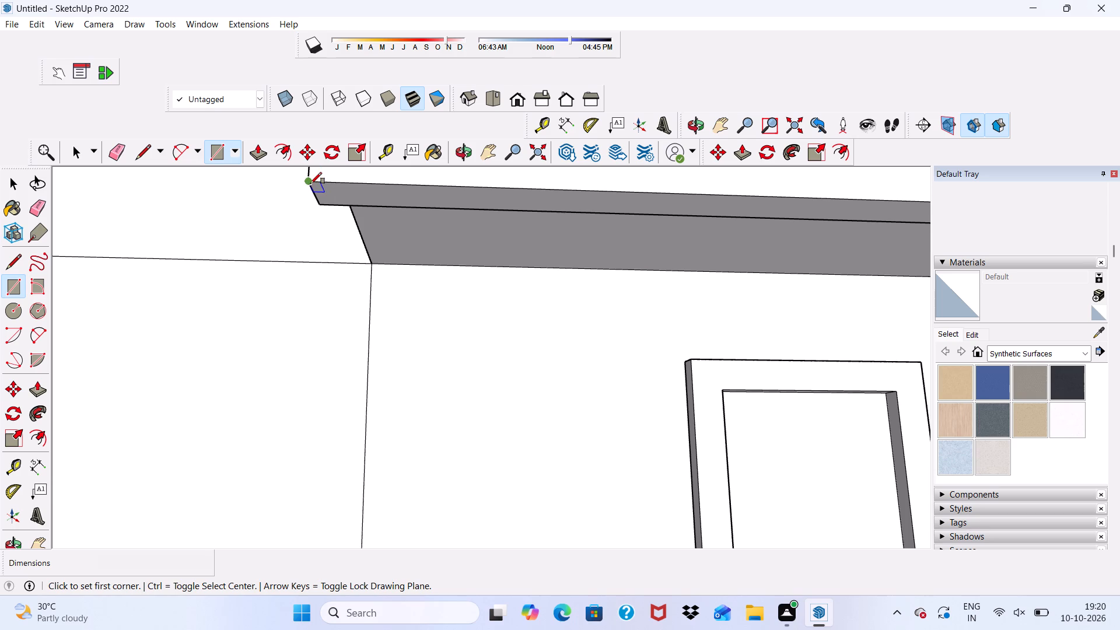
{"action": "left_click", "coordinate": [310, 184]}
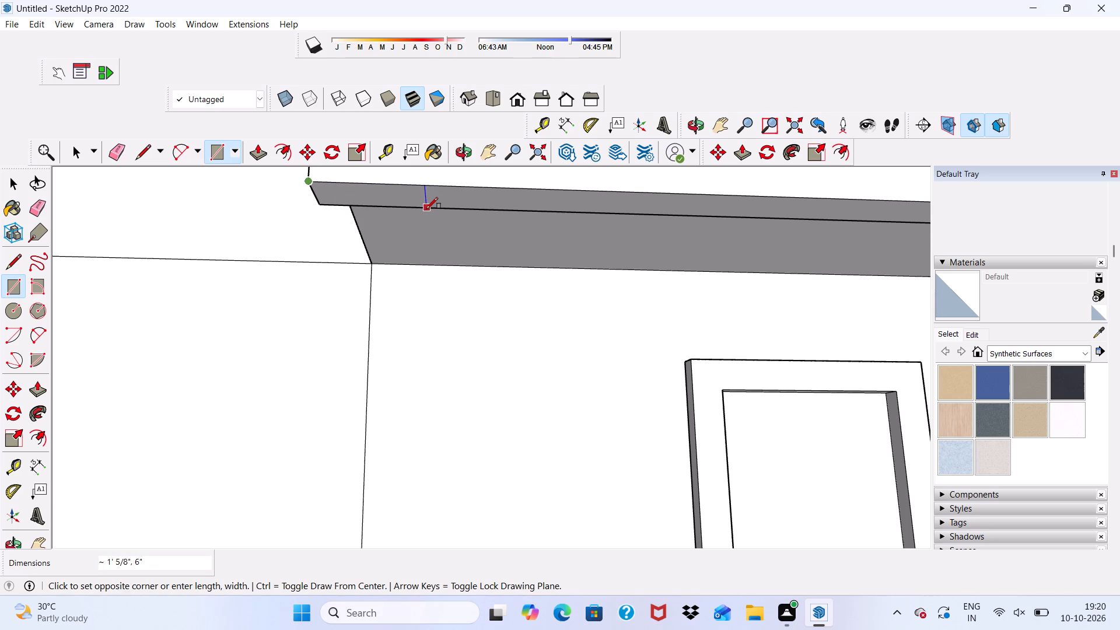
{"action": "left_click", "coordinate": [426, 209]}
Push/pull the underside rectangle down 9' 3" to the lower slab's bottom edge, forming a vertical post.
{"action": "key", "text": "space"}
{"action": "left_click", "coordinate": [388, 196]}
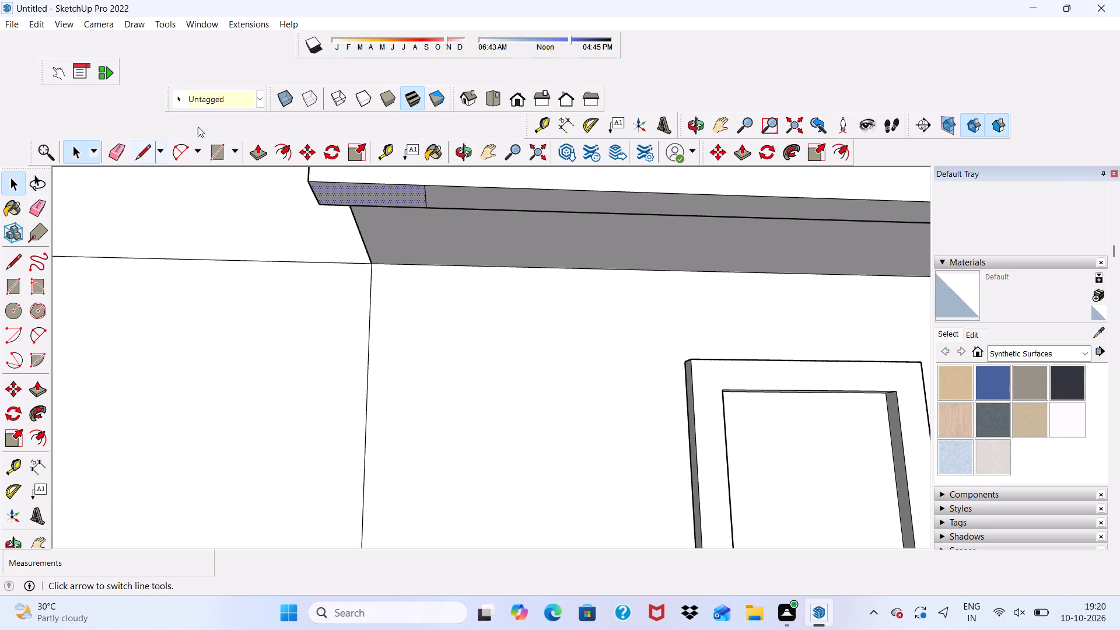
{"action": "left_click", "coordinate": [254, 149]}
{"action": "left_click", "coordinate": [376, 196]}
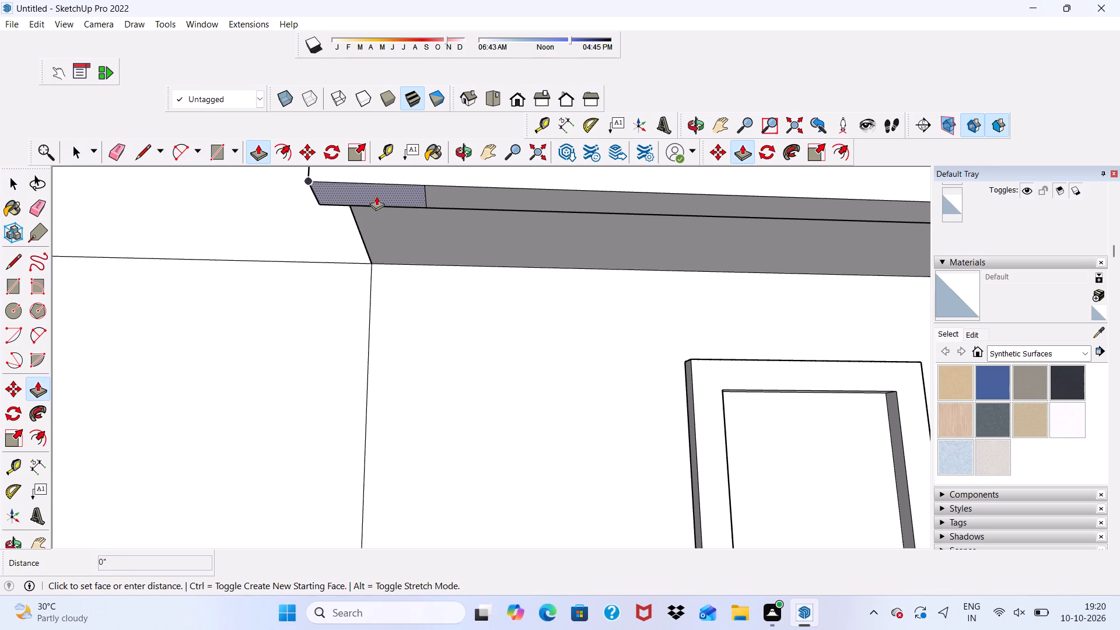
{"action": "scroll", "coordinate": [381, 232], "scroll_direction": "down", "scroll_amount": 17}
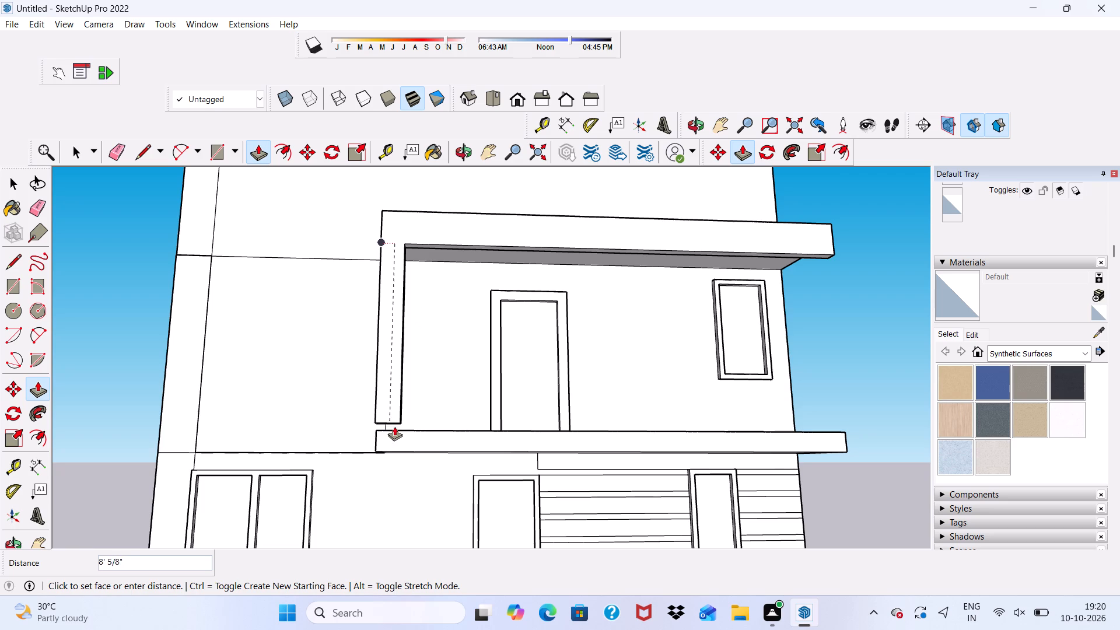
{"action": "scroll", "coordinate": [396, 432], "scroll_direction": "up", "scroll_amount": 14}
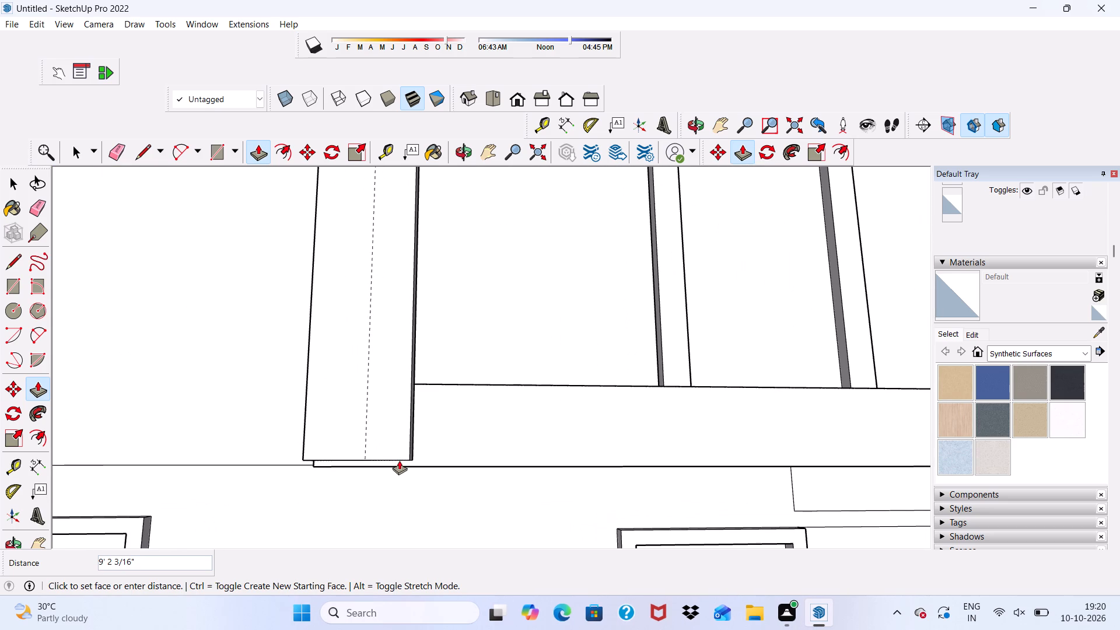
{"action": "scroll", "coordinate": [437, 467], "scroll_direction": "up", "scroll_amount": 4}
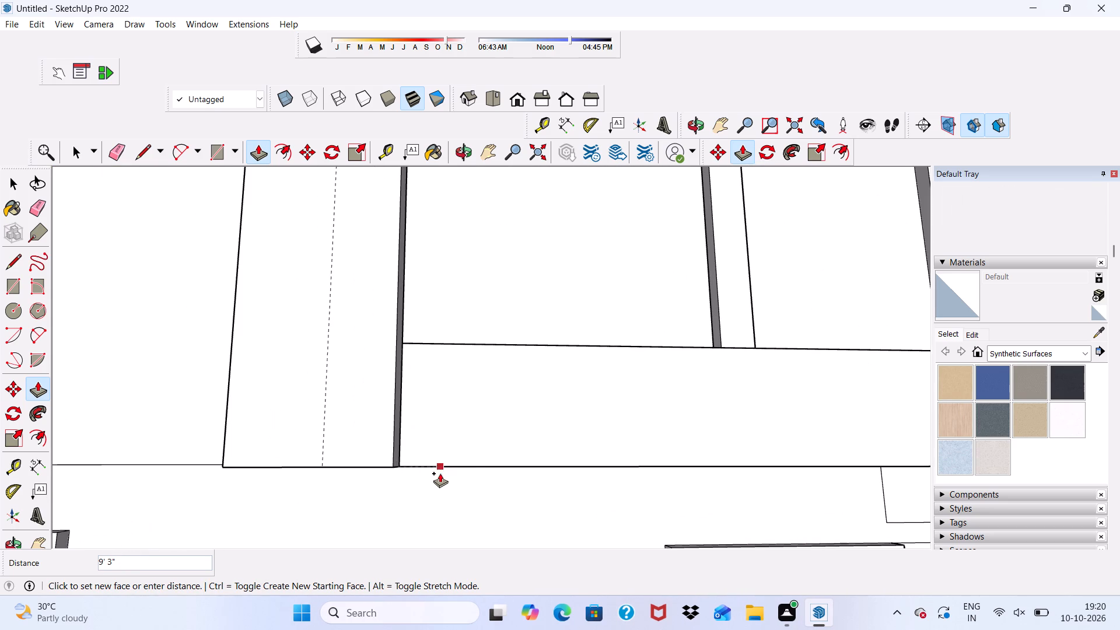
{"action": "left_click", "coordinate": [440, 486]}
Examine the new post and its junction with the lower balcony slab from several angles.
{"action": "scroll", "coordinate": [395, 429], "scroll_direction": "down", "scroll_amount": 4}
{"action": "middle_click_drag", "start_coordinate": [416, 428], "coordinate": [362, 374]}
{"action": "scroll", "coordinate": [415, 425], "scroll_direction": "up", "scroll_amount": 1}
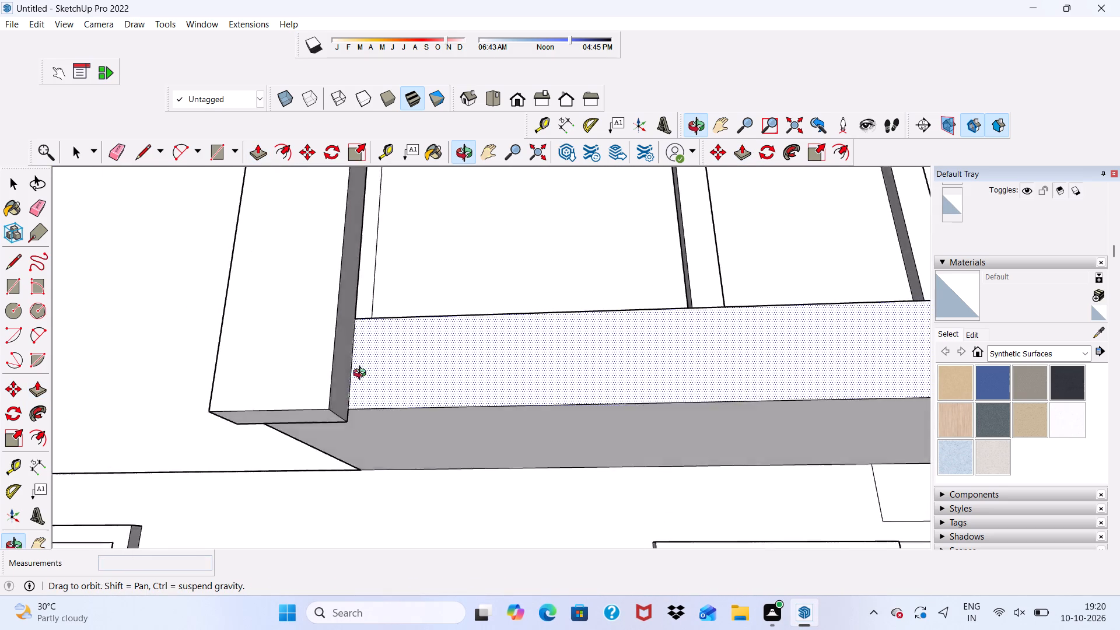
{"action": "middle_click_drag", "start_coordinate": [362, 374], "coordinate": [235, 419]}
{"action": "key", "text": "space"}
{"action": "scroll", "coordinate": [278, 377], "scroll_direction": "down", "scroll_amount": 11}
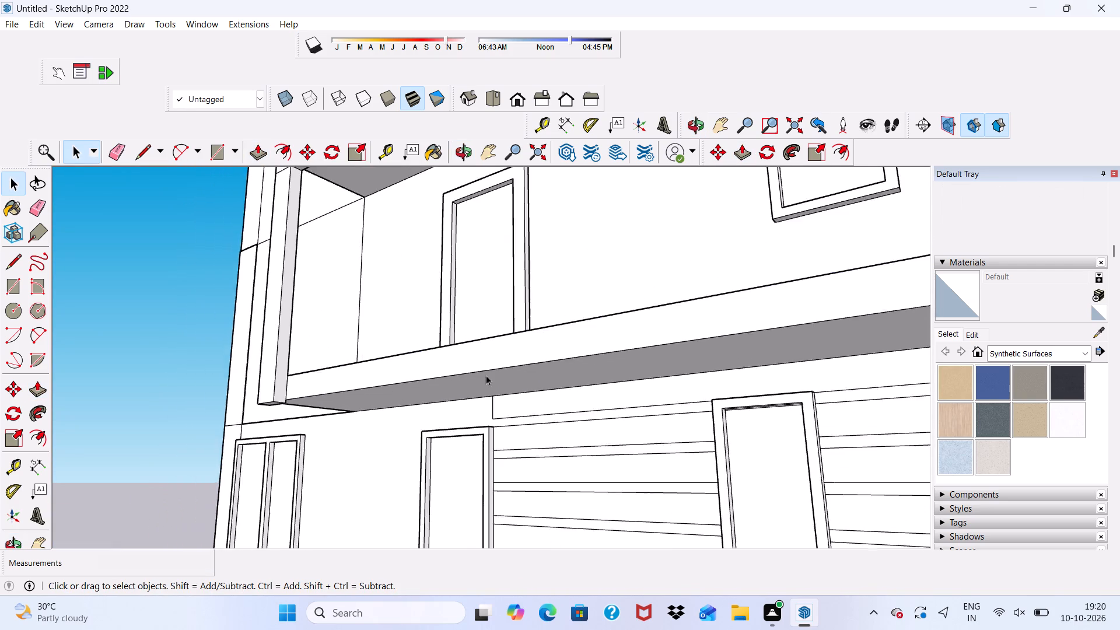
{"action": "scroll", "coordinate": [486, 375], "scroll_direction": "down", "scroll_amount": 6}
{"action": "middle_click_drag", "start_coordinate": [448, 365], "coordinate": [467, 306]}
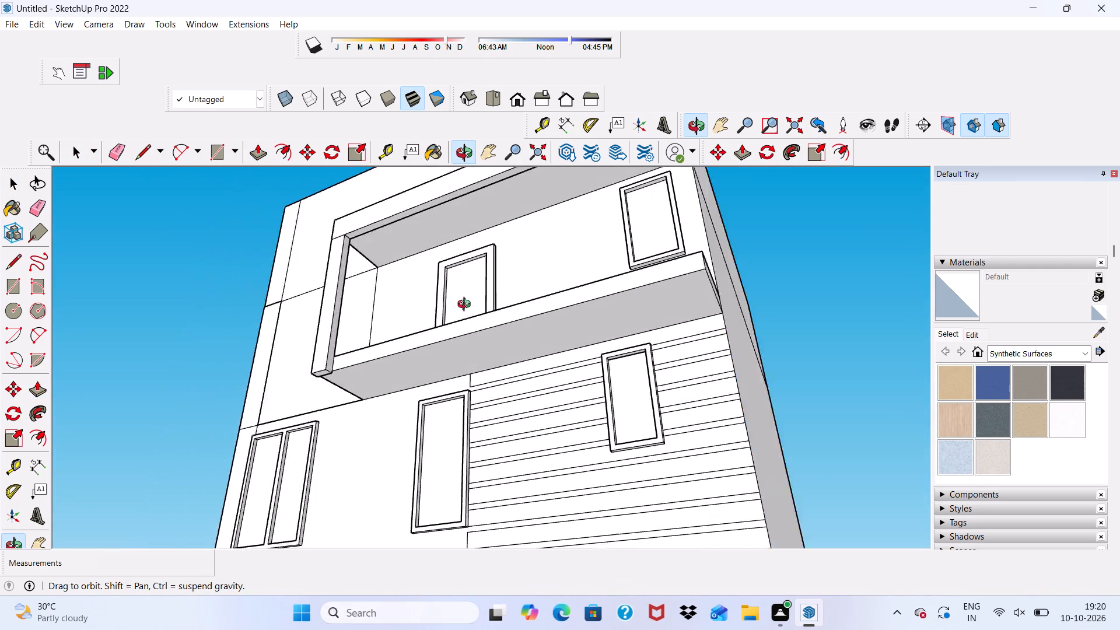
{"action": "middle_click_drag", "start_coordinate": [467, 306], "coordinate": [258, 492]}
{"action": "scroll", "coordinate": [370, 237], "scroll_direction": "up", "scroll_amount": 5}
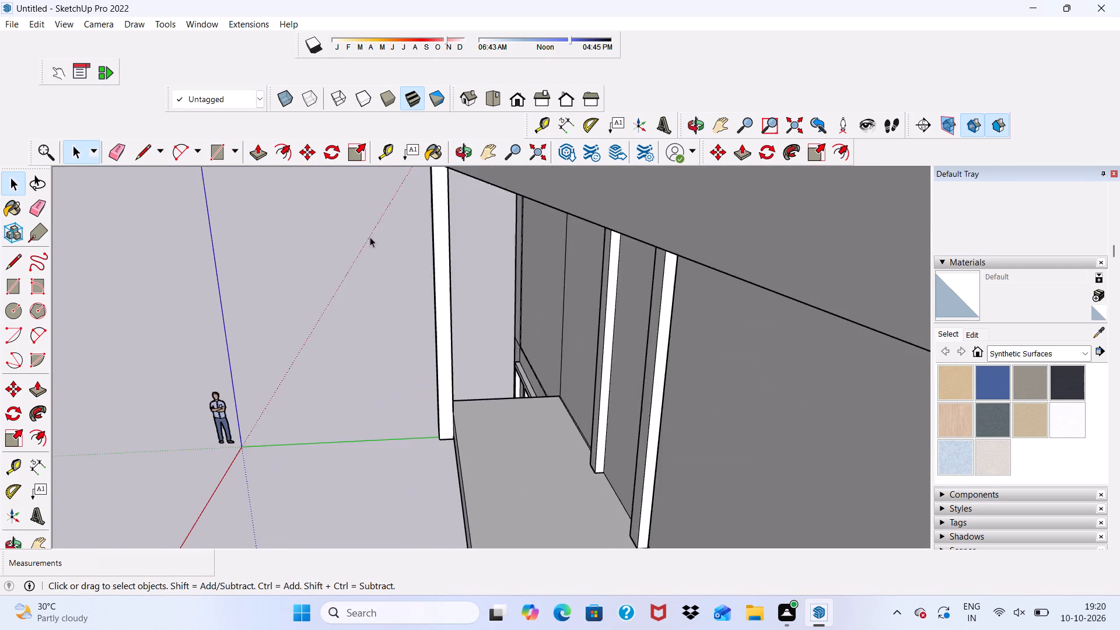
{"action": "scroll", "coordinate": [370, 237], "scroll_direction": "down", "scroll_amount": 2}
{"action": "middle_click_drag", "start_coordinate": [382, 251], "coordinate": [538, 289]}
{"action": "scroll", "coordinate": [615, 256], "scroll_direction": "up", "scroll_amount": 1}
{"action": "scroll", "coordinate": [615, 256], "scroll_direction": "down", "scroll_amount": 9}
{"action": "middle_click_drag", "start_coordinate": [536, 308], "coordinate": [639, 194]}
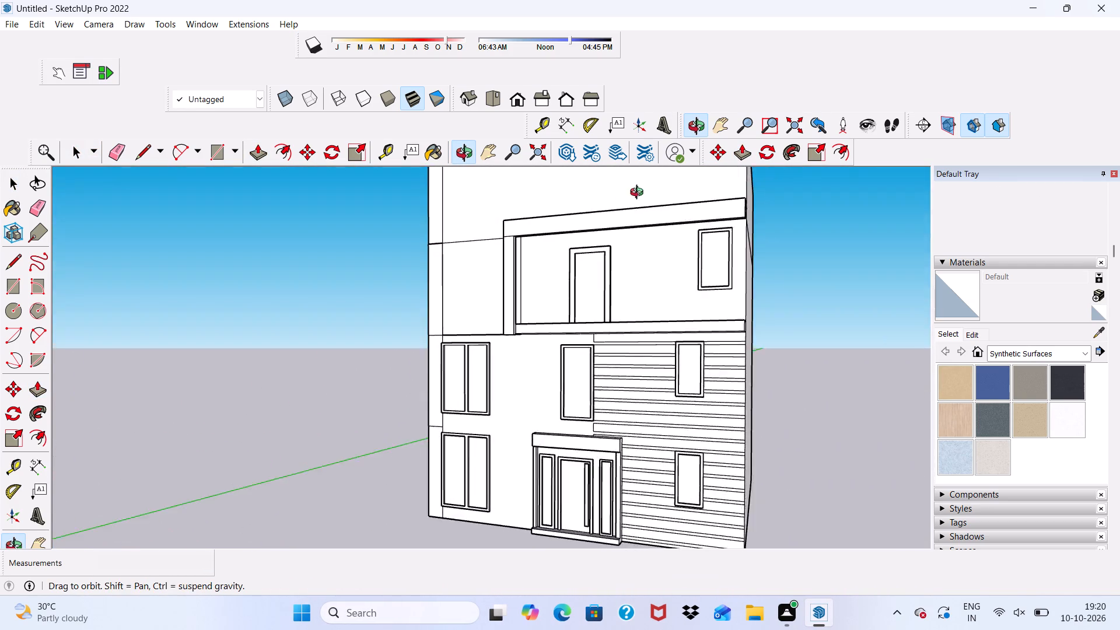
{"action": "middle_click_drag", "start_coordinate": [639, 194], "coordinate": [729, 203]}
{"action": "scroll", "coordinate": [655, 320], "scroll_direction": "up", "scroll_amount": 5}
{"action": "scroll", "coordinate": [655, 323], "scroll_direction": "down", "scroll_amount": 1}
{"action": "middle_click_drag", "start_coordinate": [655, 324], "coordinate": [472, 356]}
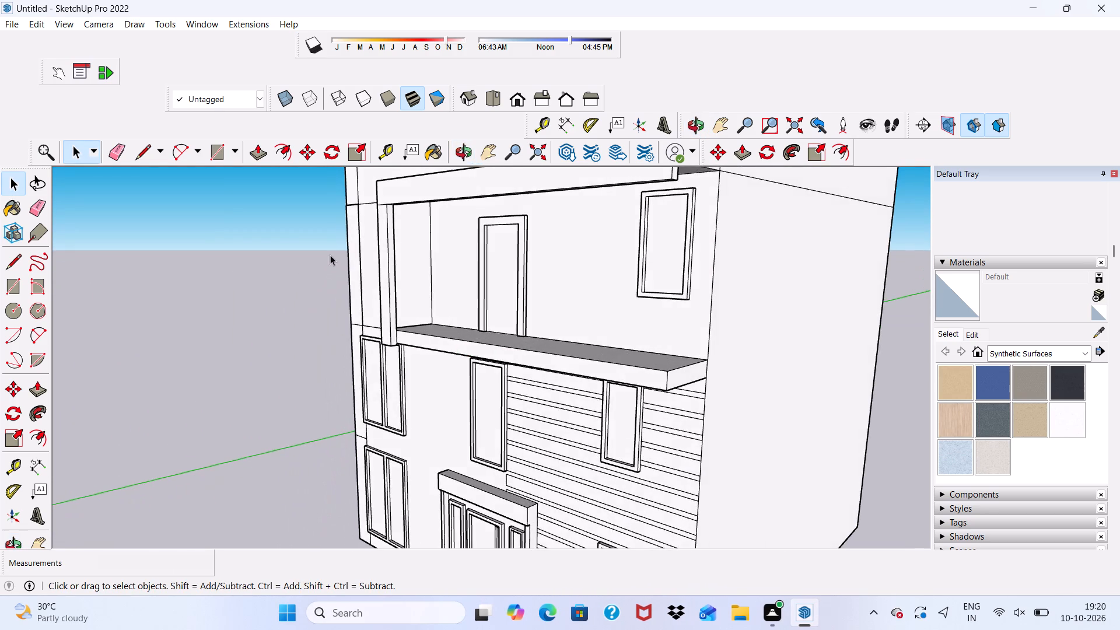
{"action": "scroll", "coordinate": [405, 342], "scroll_direction": "up", "scroll_amount": 8}
{"action": "middle_click_drag", "start_coordinate": [371, 349], "coordinate": [395, 306]}
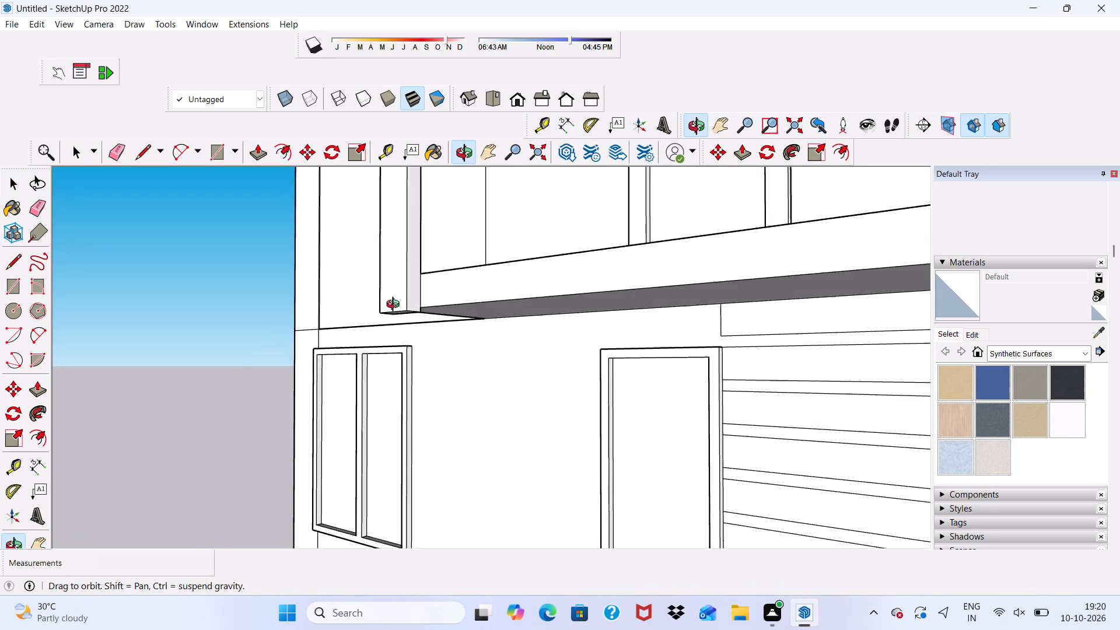
{"action": "middle_click_drag", "start_coordinate": [395, 306], "coordinate": [383, 323]}
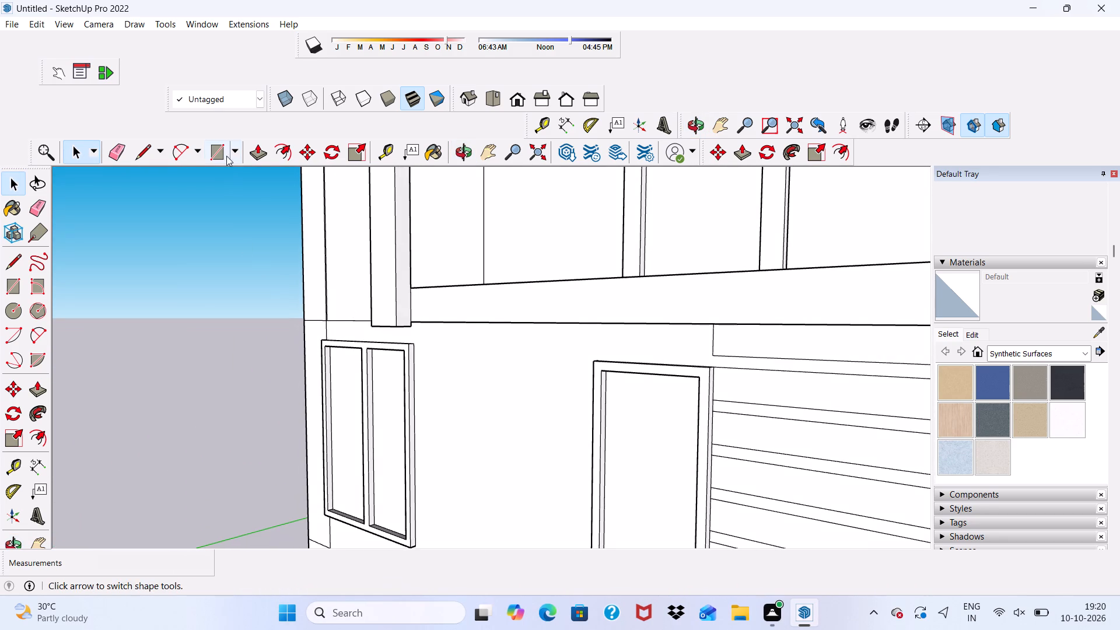
Push/pull the post's bottom face down about 1 5/8" so it projects below the lower slab.
{"action": "left_click", "coordinate": [262, 156]}
{"action": "scroll", "coordinate": [392, 321], "scroll_direction": "up", "scroll_amount": 5}
{"action": "middle_click_drag", "start_coordinate": [392, 324], "coordinate": [430, 235]}
{"action": "scroll", "coordinate": [430, 235], "scroll_direction": "down", "scroll_amount": 1}
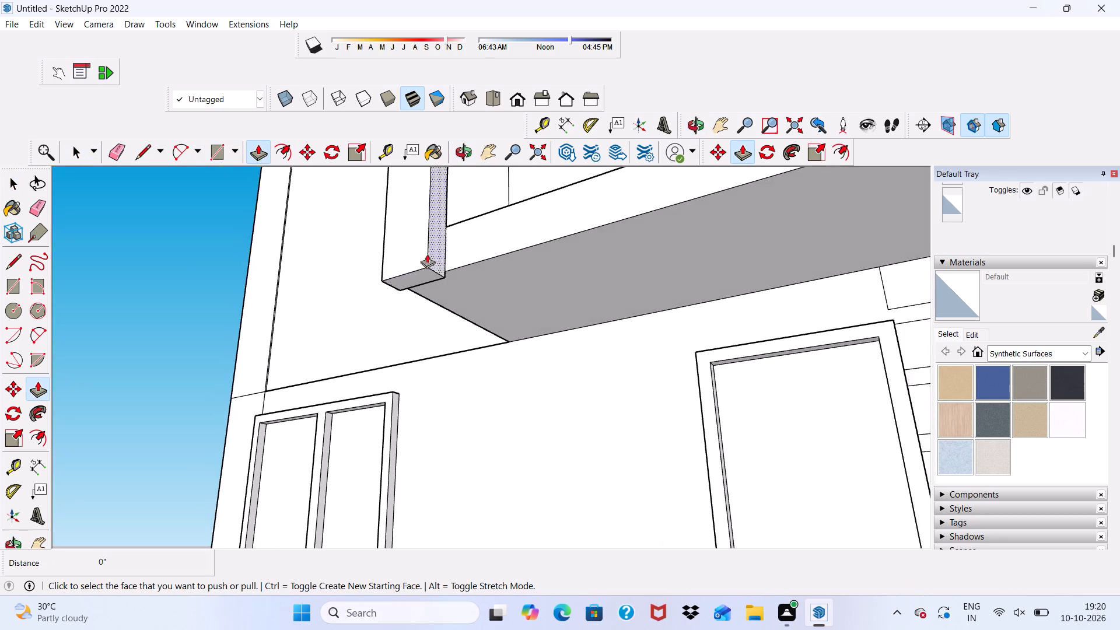
{"action": "scroll", "coordinate": [412, 288], "scroll_direction": "up", "scroll_amount": 1}
{"action": "left_click_drag", "start_coordinate": [416, 274], "coordinate": [414, 282]}
{"action": "scroll", "coordinate": [414, 282], "scroll_direction": "down", "scroll_amount": 6}
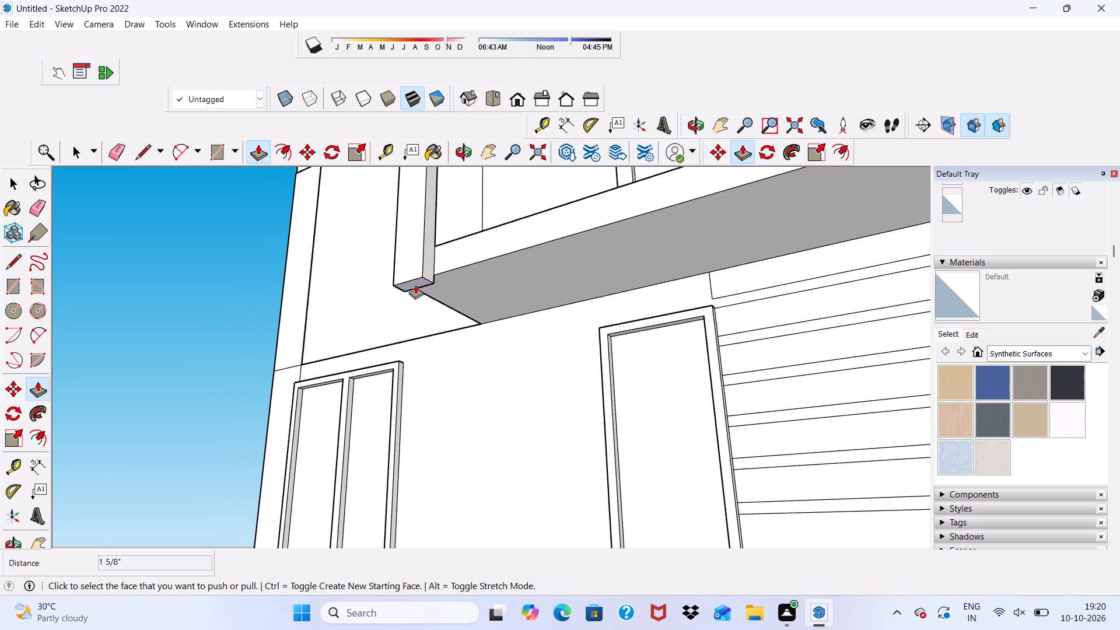
{"action": "key", "text": "space"}
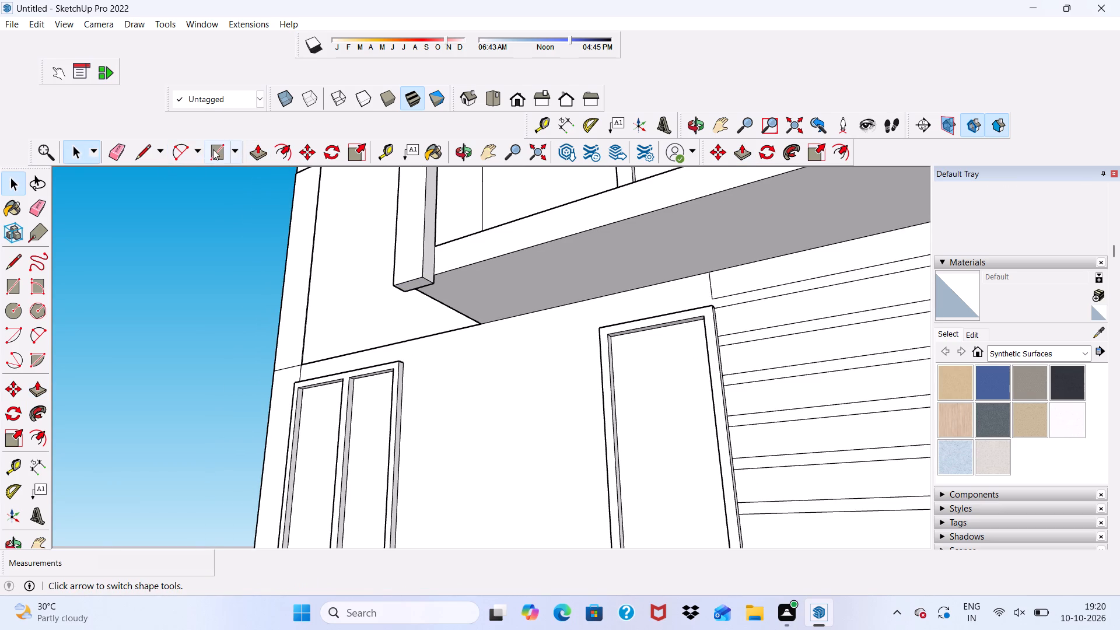
Draw a rectangle about 1' 1 7/8" by 6" on the post's inner side face, from its base to the lower slab's top edge.
{"action": "left_click", "coordinate": [214, 149]}
{"action": "middle_click_drag", "start_coordinate": [478, 257], "coordinate": [388, 350]}
{"action": "scroll", "coordinate": [387, 316], "scroll_direction": "up", "scroll_amount": 4}
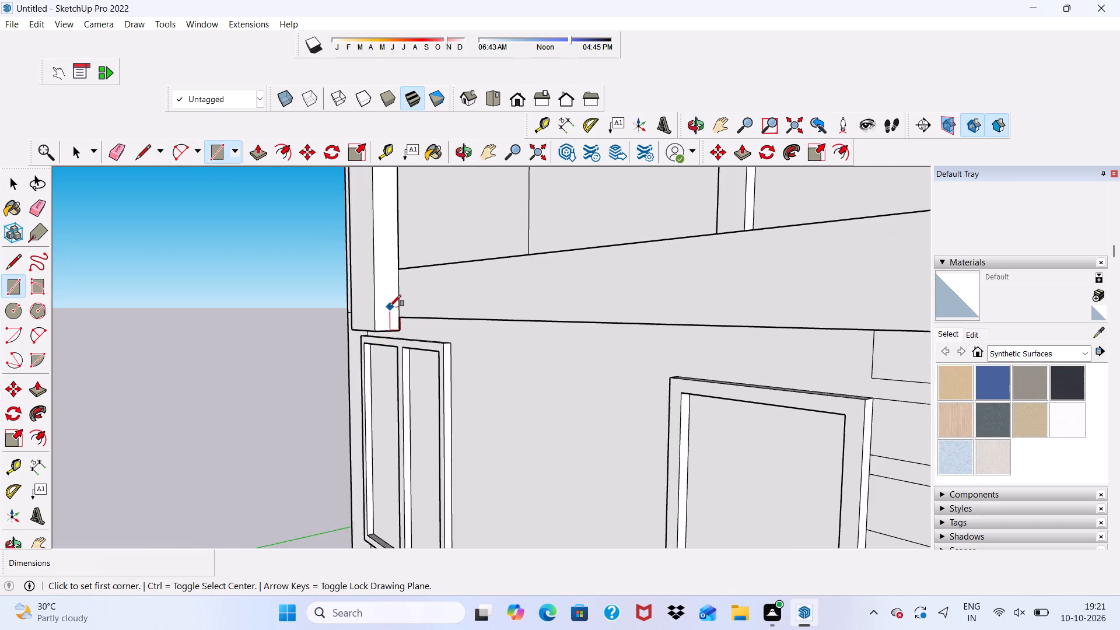
{"action": "scroll", "coordinate": [390, 306], "scroll_direction": "up", "scroll_amount": 4}
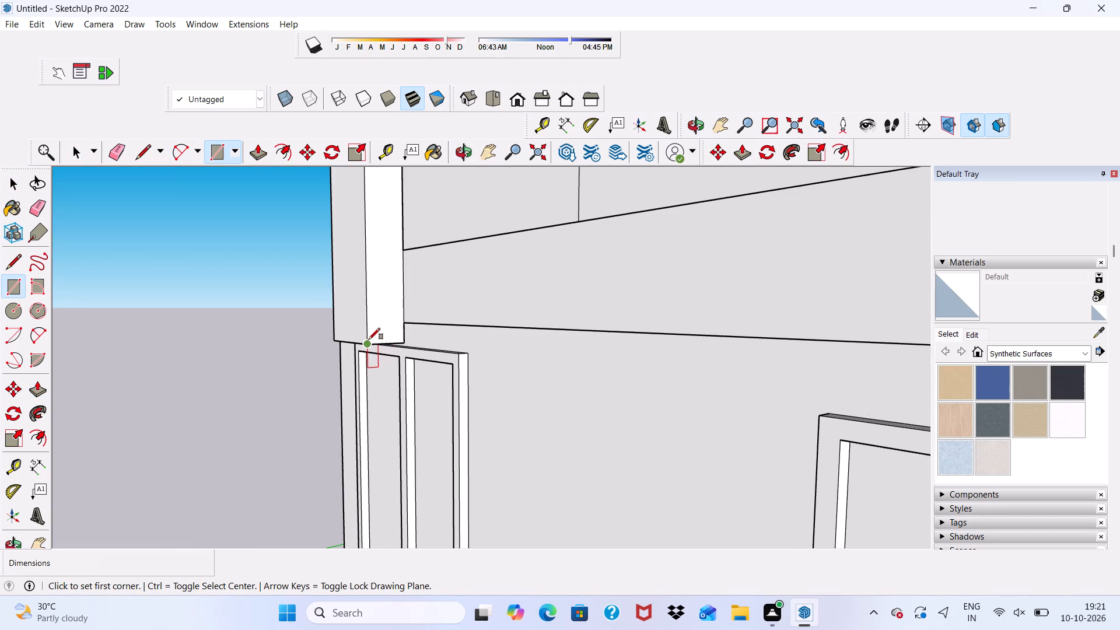
{"action": "left_click", "coordinate": [369, 339]}
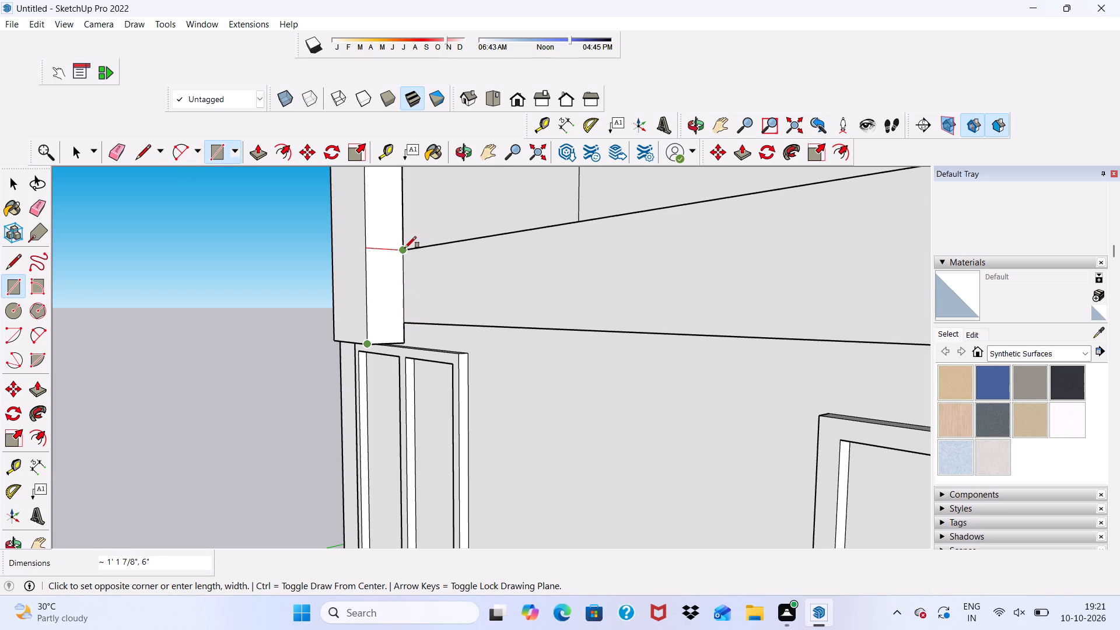
{"action": "left_click", "coordinate": [405, 248]}
Push/pull the rectangle on the post's side about 20' 3 3/16" along the lower slab's front to its far end.
{"action": "key", "text": "space"}
{"action": "left_click", "coordinate": [381, 312]}
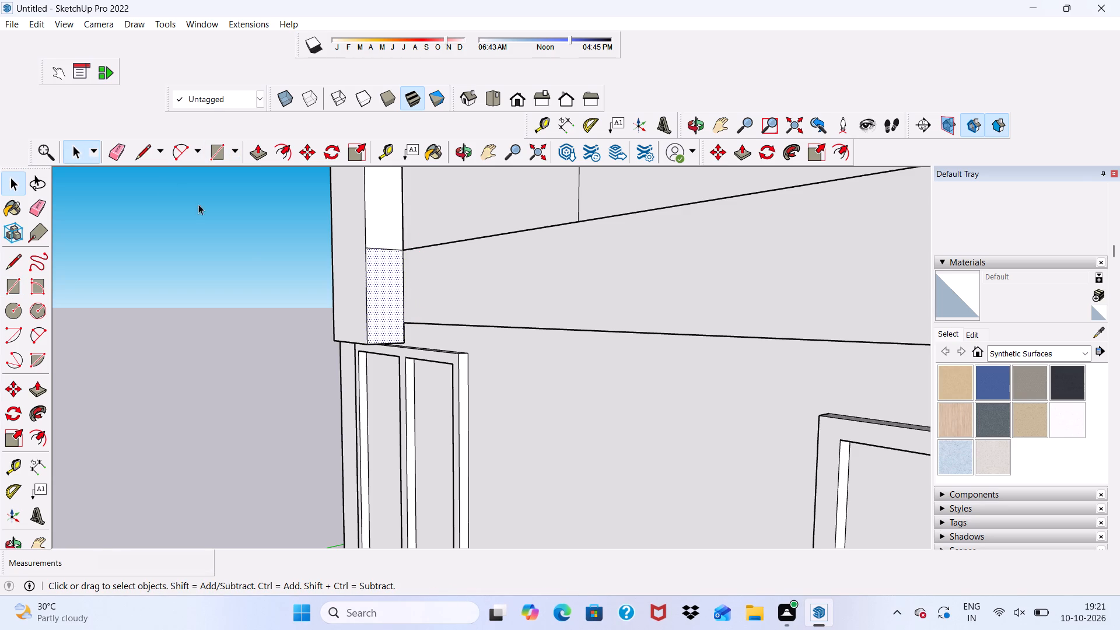
{"action": "left_click", "coordinate": [255, 152]}
{"action": "left_click", "coordinate": [375, 278]}
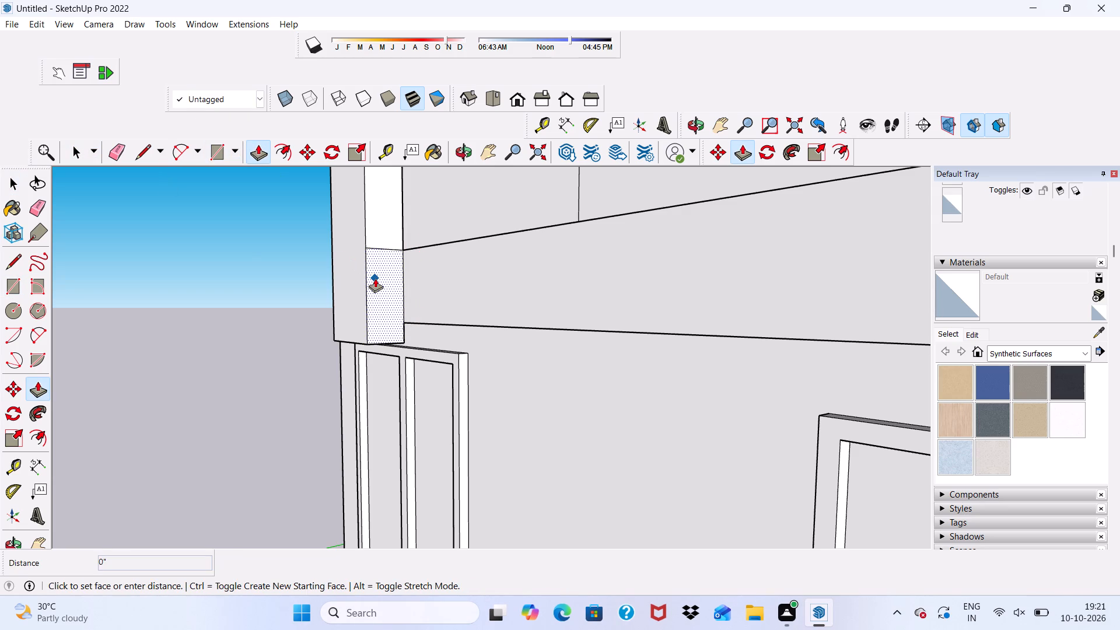
{"action": "scroll", "coordinate": [381, 278], "scroll_direction": "down", "scroll_amount": 5}
{"action": "scroll", "coordinate": [479, 265], "scroll_direction": "down", "scroll_amount": 20}
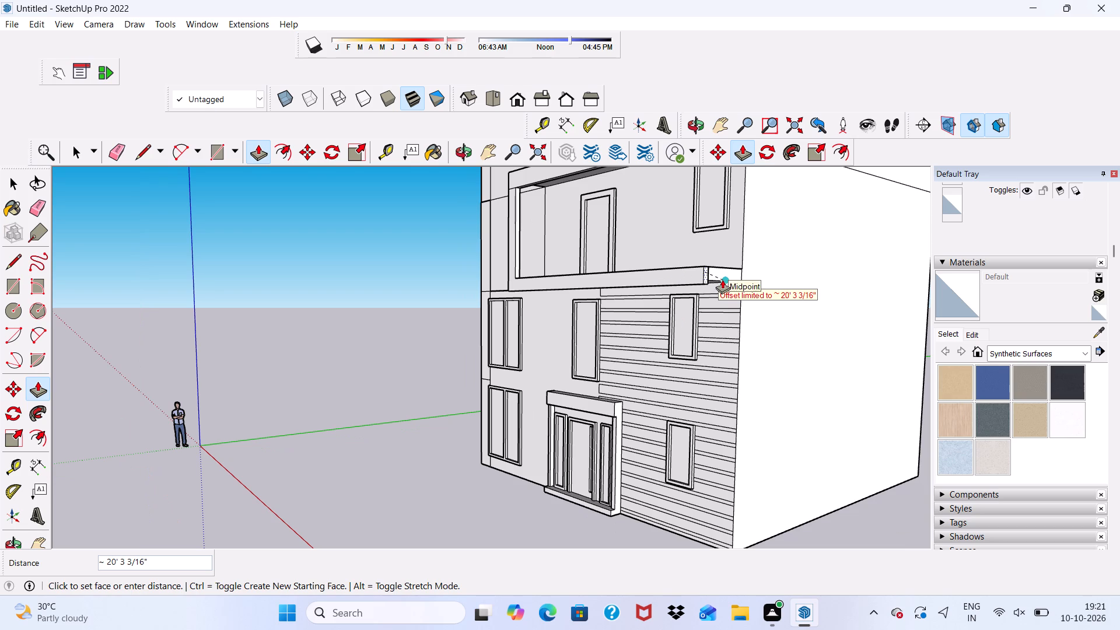
{"action": "scroll", "coordinate": [722, 279], "scroll_direction": "up", "scroll_amount": 4}
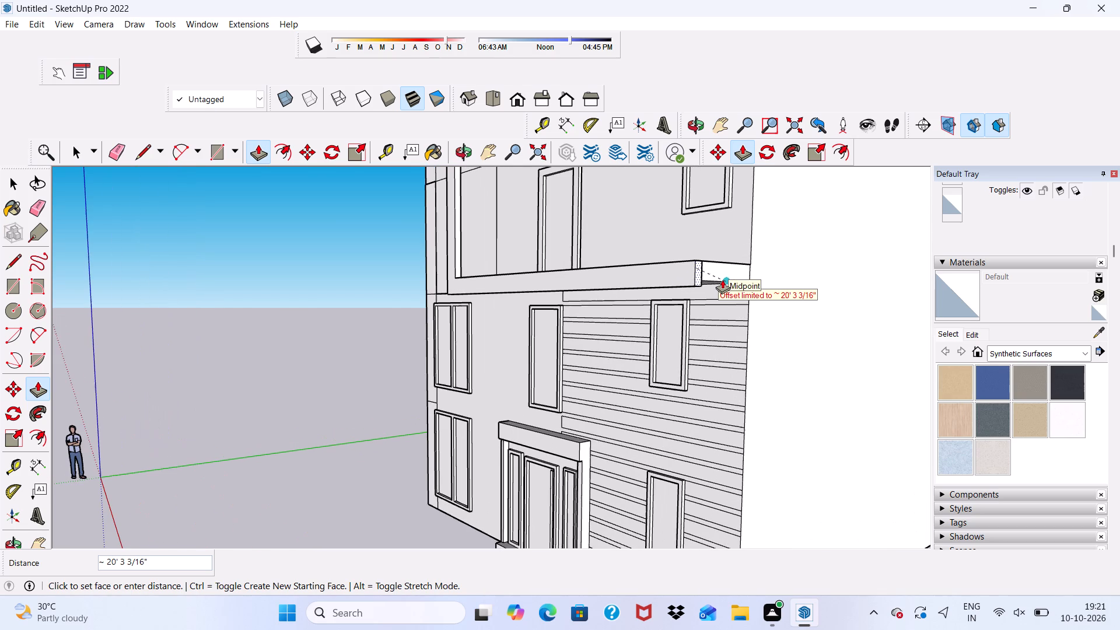
{"action": "scroll", "coordinate": [723, 279], "scroll_direction": "up", "scroll_amount": 4}
{"action": "left_click", "coordinate": [723, 278]}
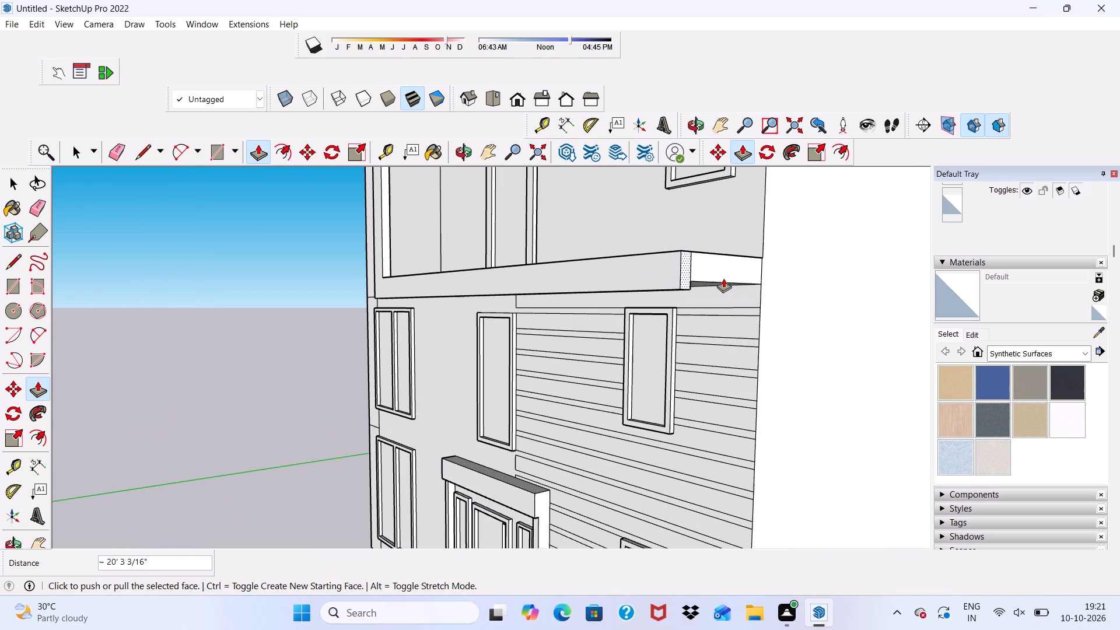
Examine the completed lower front band and the balcony frame from below, the side and above.
{"action": "scroll", "coordinate": [702, 284], "scroll_direction": "down", "scroll_amount": 2}
{"action": "middle_click_drag", "start_coordinate": [619, 305], "coordinate": [765, 216]}
{"action": "key", "text": "space"}
{"action": "scroll", "coordinate": [507, 268], "scroll_direction": "up", "scroll_amount": 4}
{"action": "scroll", "coordinate": [527, 263], "scroll_direction": "down", "scroll_amount": 3}
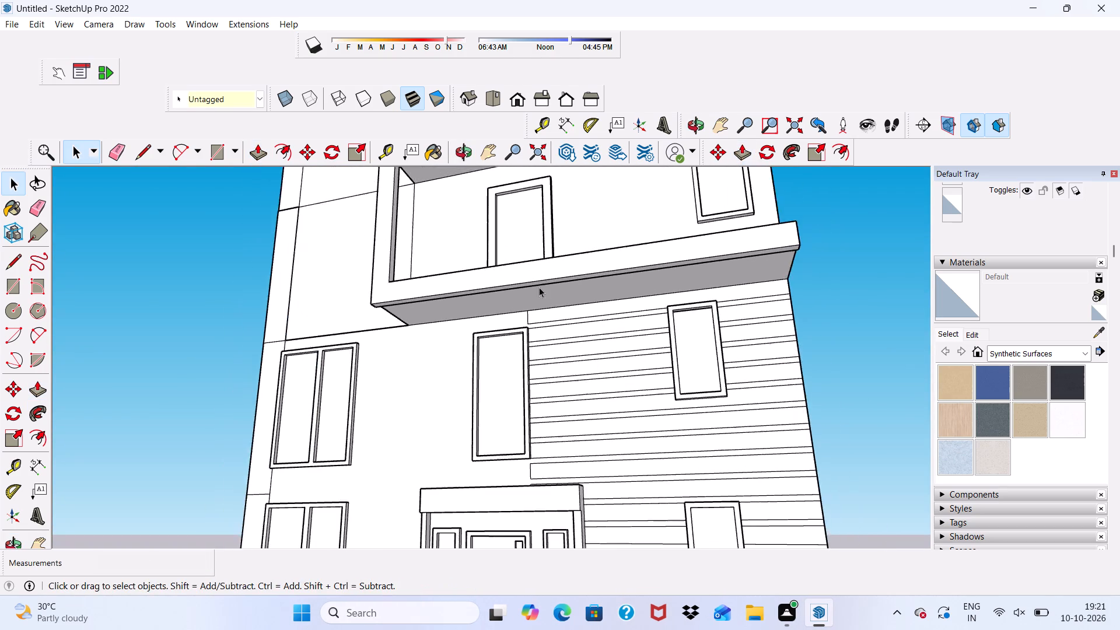
{"action": "scroll", "coordinate": [539, 287], "scroll_direction": "down", "scroll_amount": 2}
{"action": "middle_click_drag", "start_coordinate": [545, 296], "coordinate": [312, 372]}
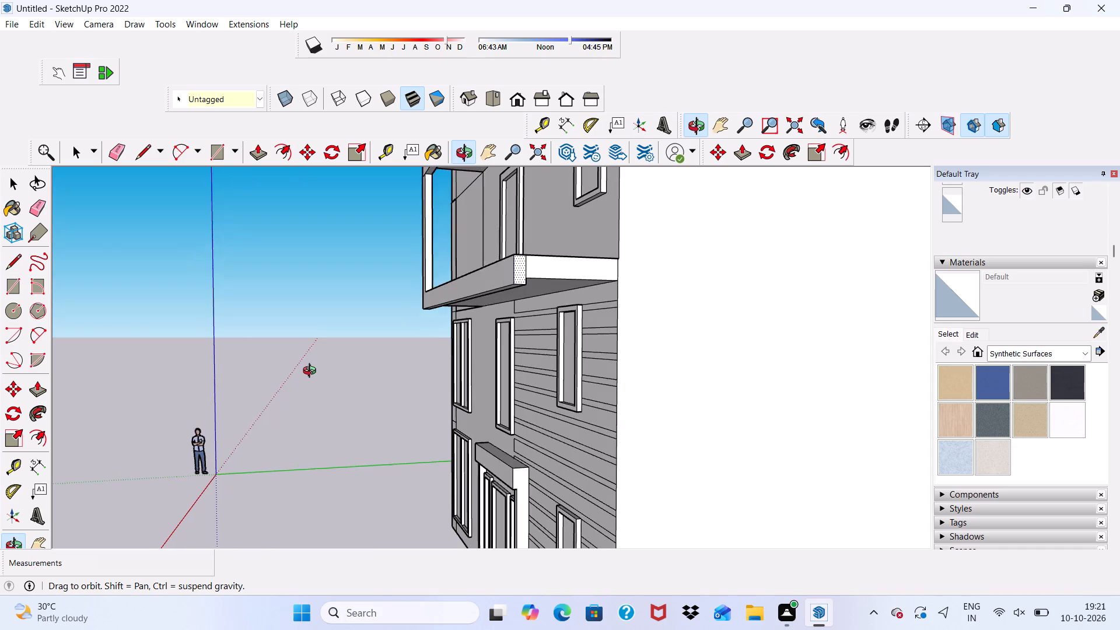
{"action": "middle_click_drag", "start_coordinate": [312, 372], "coordinate": [285, 414]}
{"action": "scroll", "coordinate": [460, 370], "scroll_direction": "up", "scroll_amount": 5}
{"action": "scroll", "coordinate": [474, 338], "scroll_direction": "down", "scroll_amount": 8}
{"action": "middle_click_drag", "start_coordinate": [481, 338], "coordinate": [515, 317]}
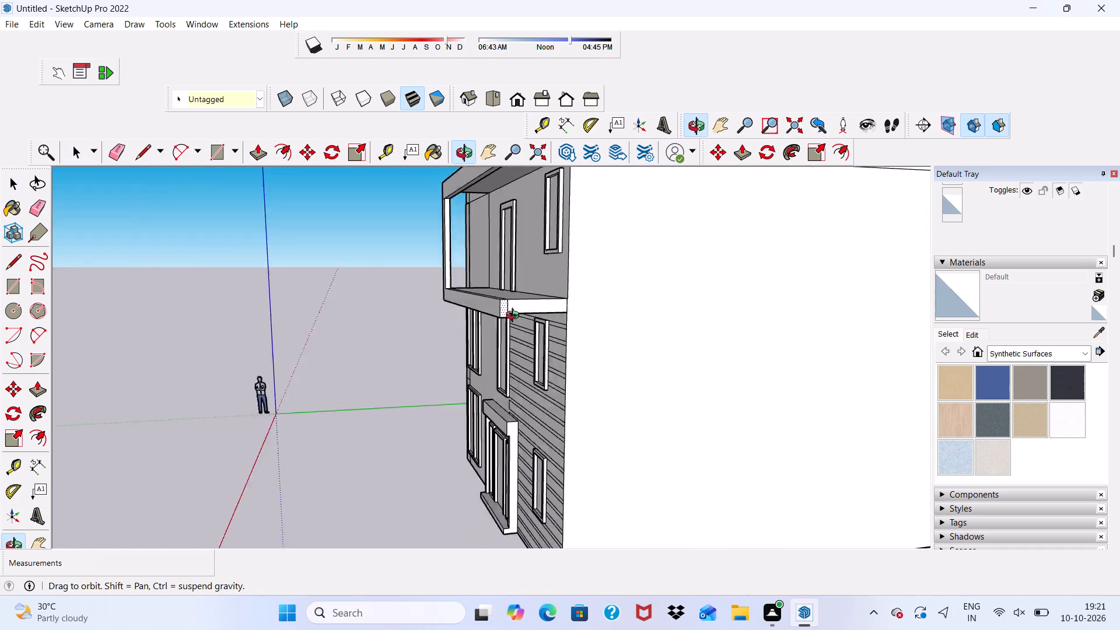
{"action": "middle_click_drag", "start_coordinate": [515, 317], "coordinate": [782, 331]}
{"action": "scroll", "coordinate": [541, 283], "scroll_direction": "up", "scroll_amount": 2}
{"action": "scroll", "coordinate": [526, 307], "scroll_direction": "down", "scroll_amount": 3}
{"action": "middle_click_drag", "start_coordinate": [520, 318], "coordinate": [295, 430]}
{"action": "scroll", "coordinate": [335, 358], "scroll_direction": "up", "scroll_amount": 5}
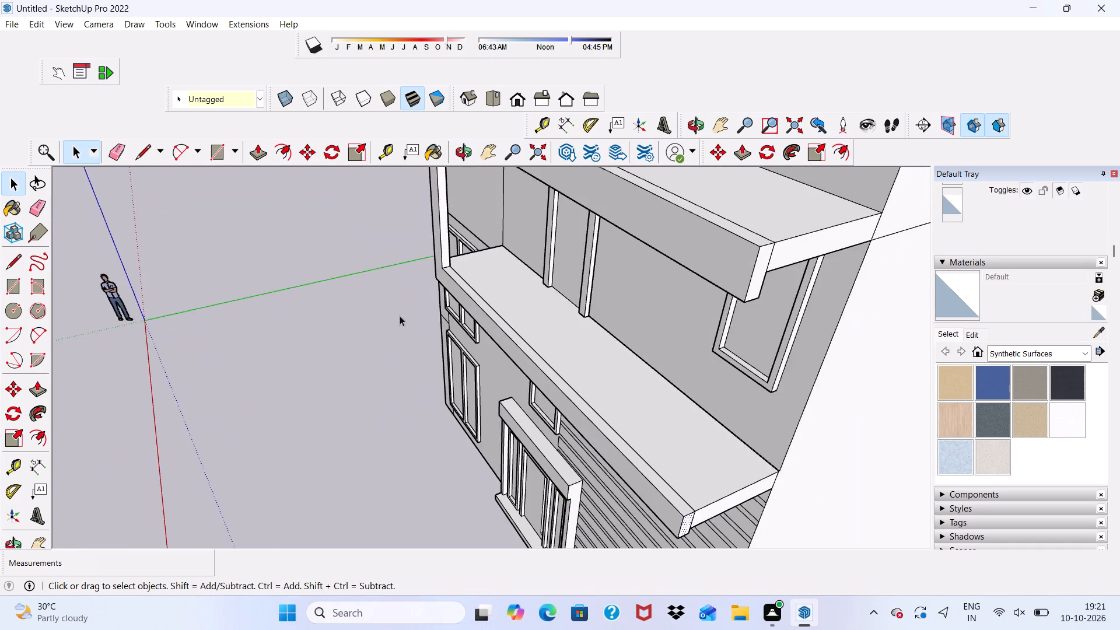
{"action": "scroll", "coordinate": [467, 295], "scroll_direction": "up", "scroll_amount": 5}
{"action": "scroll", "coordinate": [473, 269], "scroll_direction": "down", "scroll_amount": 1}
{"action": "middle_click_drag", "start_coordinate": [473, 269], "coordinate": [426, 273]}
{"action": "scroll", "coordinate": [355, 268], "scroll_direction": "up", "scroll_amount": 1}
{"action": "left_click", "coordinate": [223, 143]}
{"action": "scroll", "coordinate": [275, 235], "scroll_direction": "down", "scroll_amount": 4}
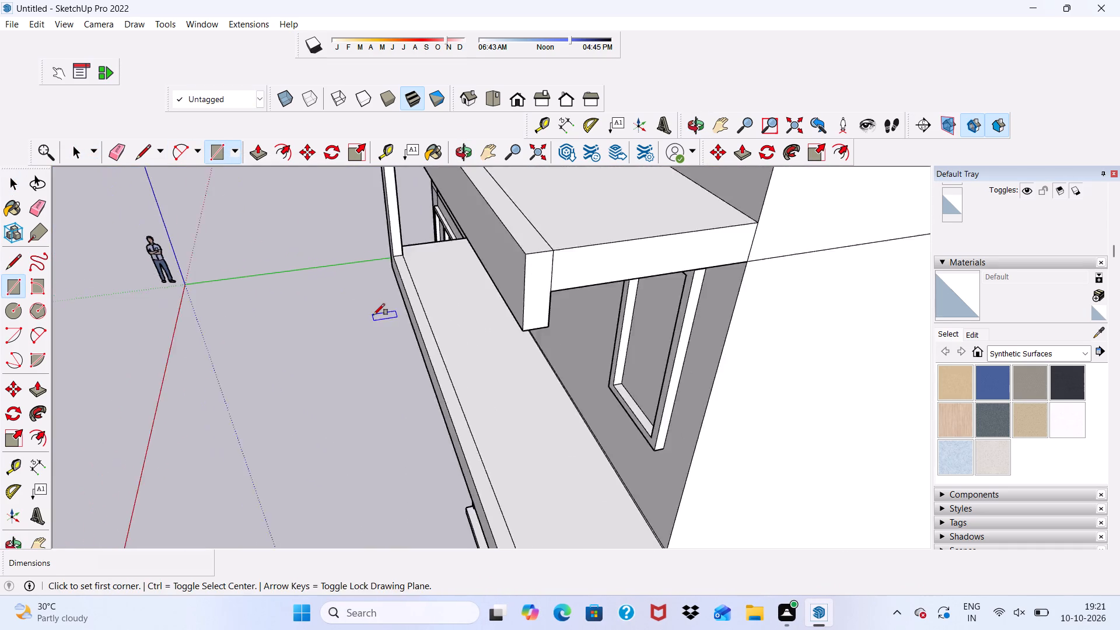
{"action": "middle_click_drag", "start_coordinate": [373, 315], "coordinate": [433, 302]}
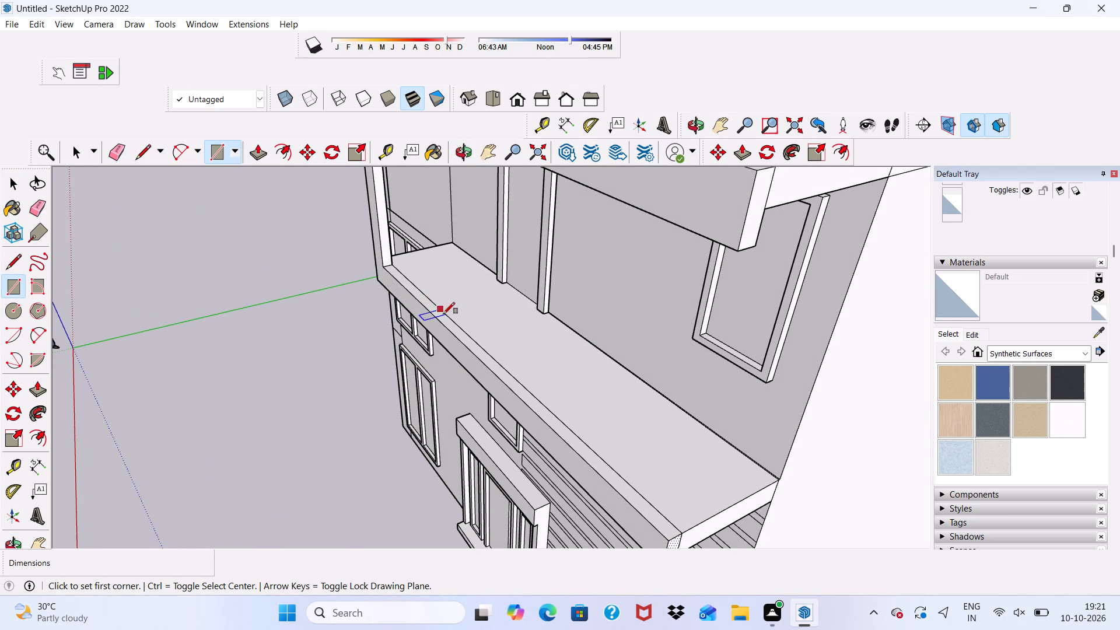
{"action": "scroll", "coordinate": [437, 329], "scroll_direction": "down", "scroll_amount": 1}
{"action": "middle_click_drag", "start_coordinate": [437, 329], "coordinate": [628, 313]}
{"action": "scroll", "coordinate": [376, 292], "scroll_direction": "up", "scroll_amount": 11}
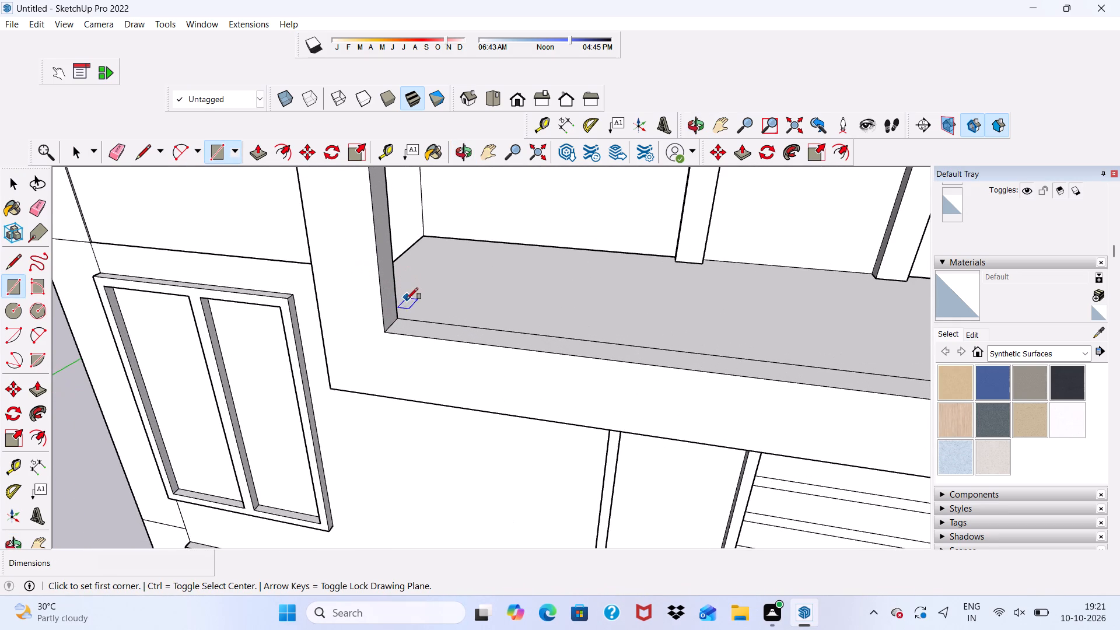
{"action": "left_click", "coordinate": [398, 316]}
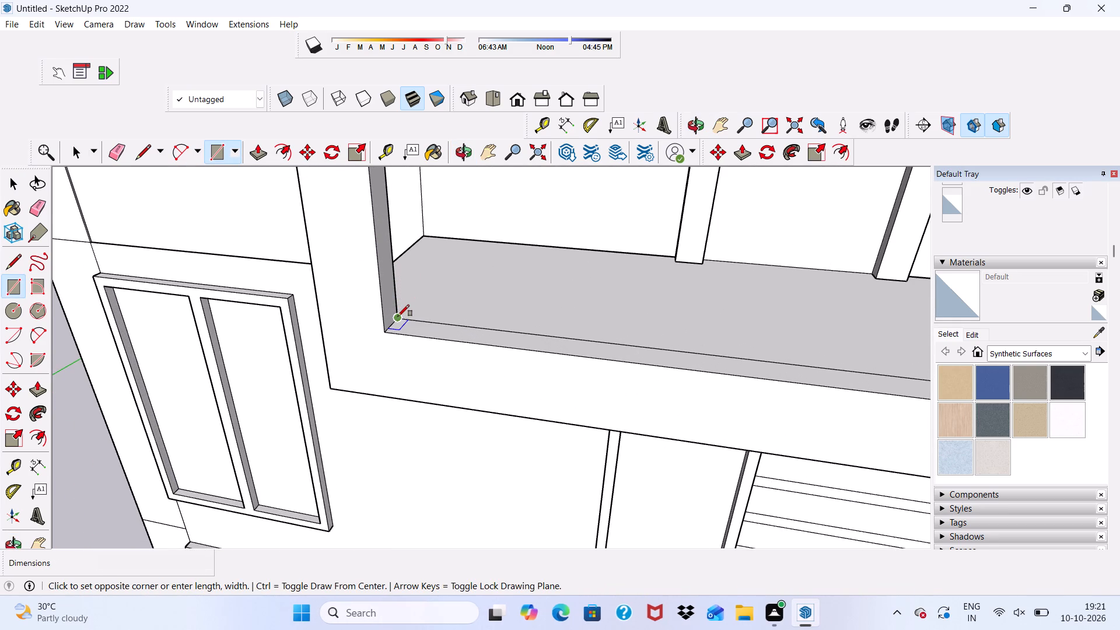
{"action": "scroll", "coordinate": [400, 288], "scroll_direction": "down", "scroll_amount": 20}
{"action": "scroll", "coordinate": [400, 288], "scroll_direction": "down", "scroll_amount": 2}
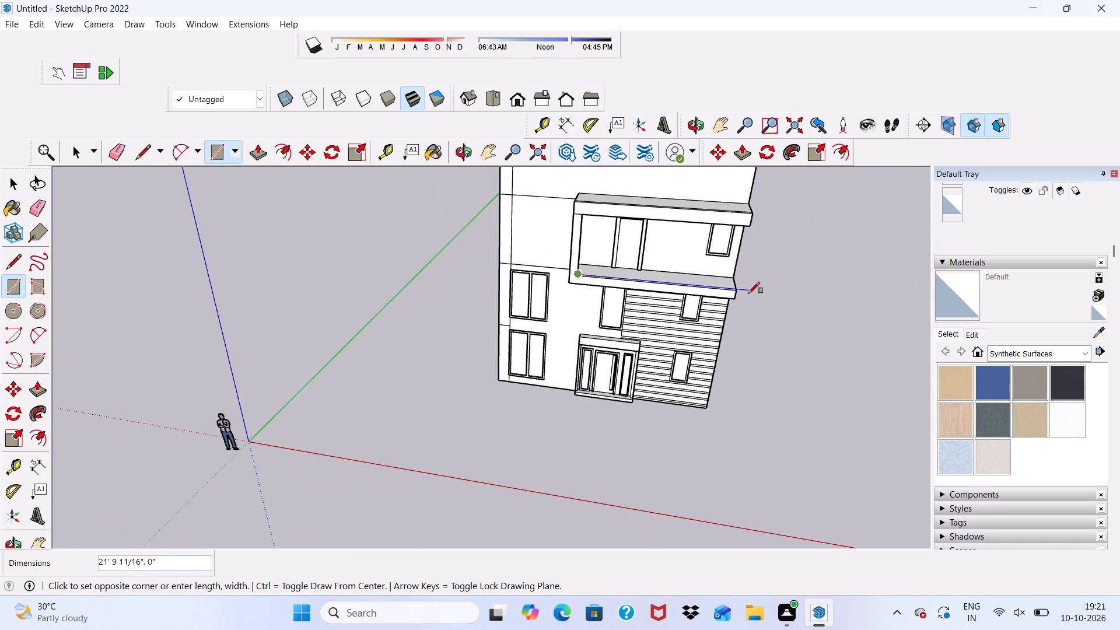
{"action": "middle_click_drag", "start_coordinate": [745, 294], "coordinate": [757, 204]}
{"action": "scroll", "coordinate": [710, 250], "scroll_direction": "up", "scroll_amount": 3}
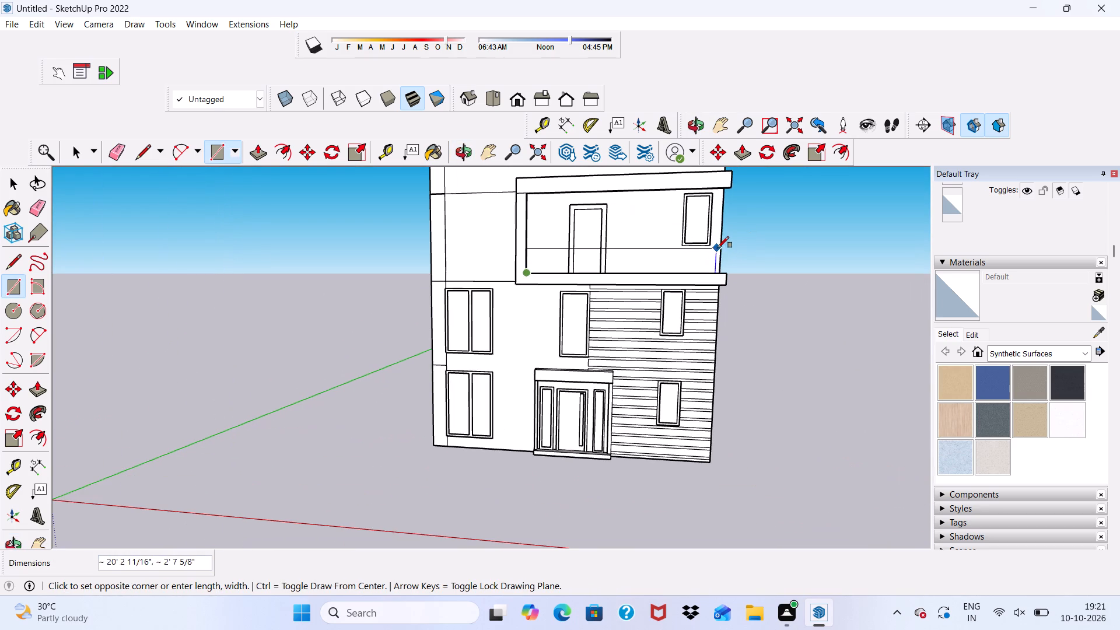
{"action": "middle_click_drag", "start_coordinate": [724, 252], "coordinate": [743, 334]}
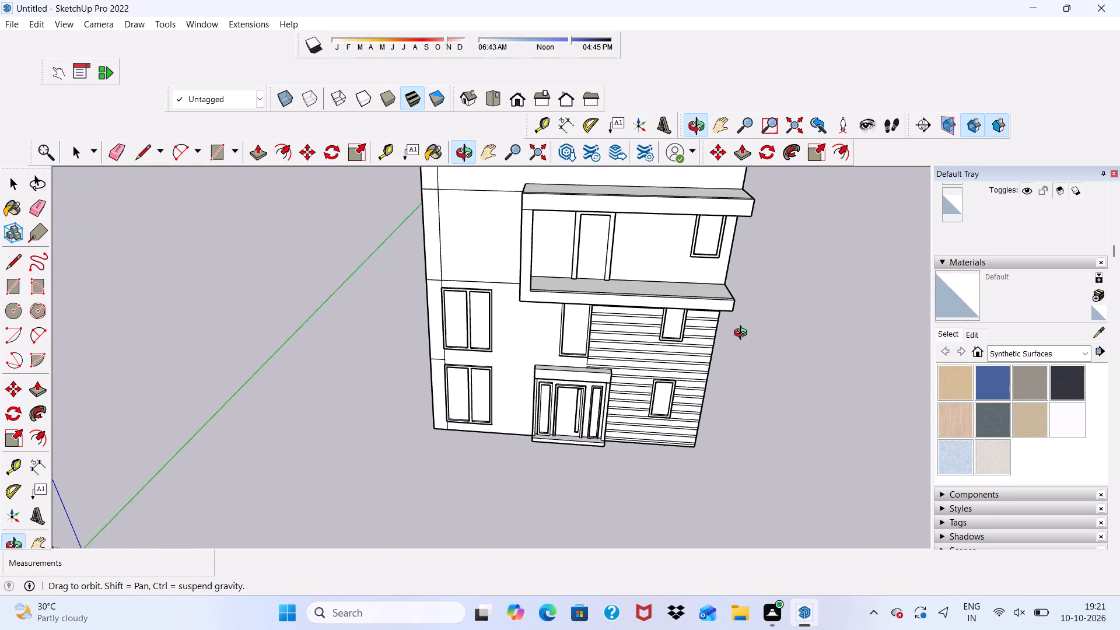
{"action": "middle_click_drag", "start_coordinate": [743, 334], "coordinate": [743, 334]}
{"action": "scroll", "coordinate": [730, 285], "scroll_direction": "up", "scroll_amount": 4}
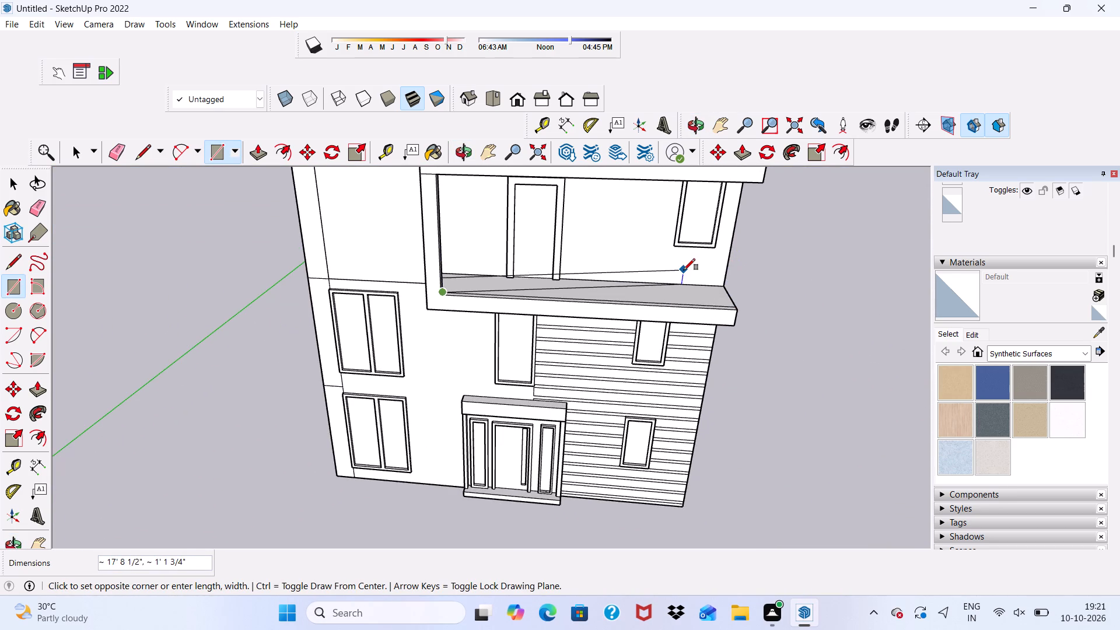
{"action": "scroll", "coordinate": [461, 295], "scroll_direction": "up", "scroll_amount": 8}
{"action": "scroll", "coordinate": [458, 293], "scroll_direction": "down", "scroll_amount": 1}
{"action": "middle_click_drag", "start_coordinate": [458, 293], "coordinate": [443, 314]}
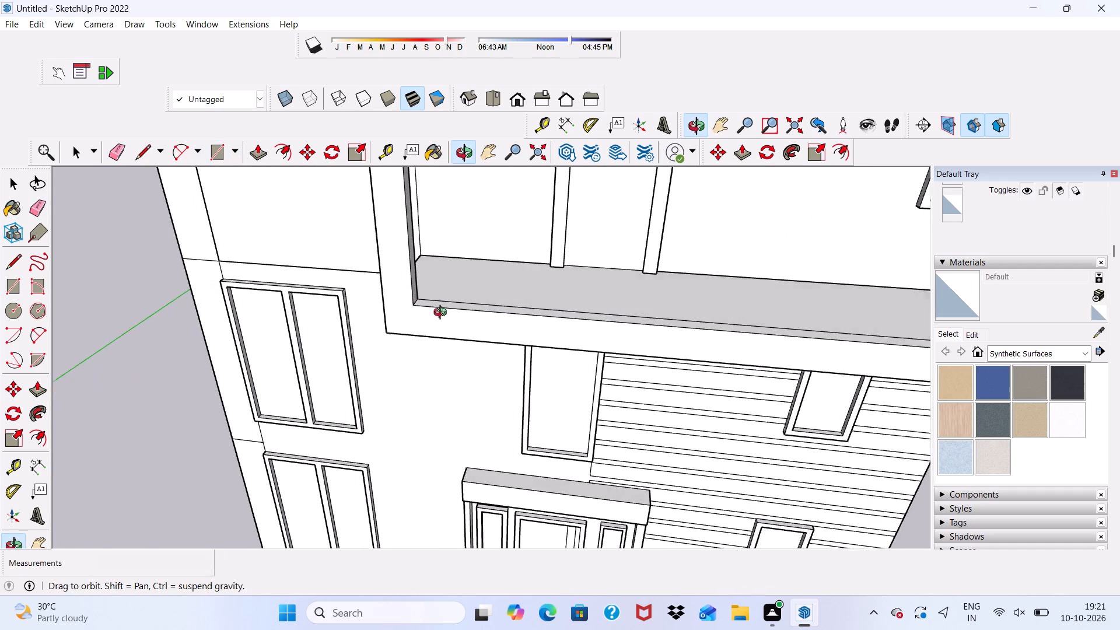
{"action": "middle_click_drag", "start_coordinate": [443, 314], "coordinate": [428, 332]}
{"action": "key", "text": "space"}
Draw an upright rectangle about 20' 3 3/16" by 3' 2 9/16" along the lower slab's front, from its far end to the post.
{"action": "scroll", "coordinate": [416, 306], "scroll_direction": "up", "scroll_amount": 4}
{"action": "scroll", "coordinate": [416, 307], "scroll_direction": "down", "scroll_amount": 4}
{"action": "middle_click_drag", "start_coordinate": [419, 310], "coordinate": [500, 299]}
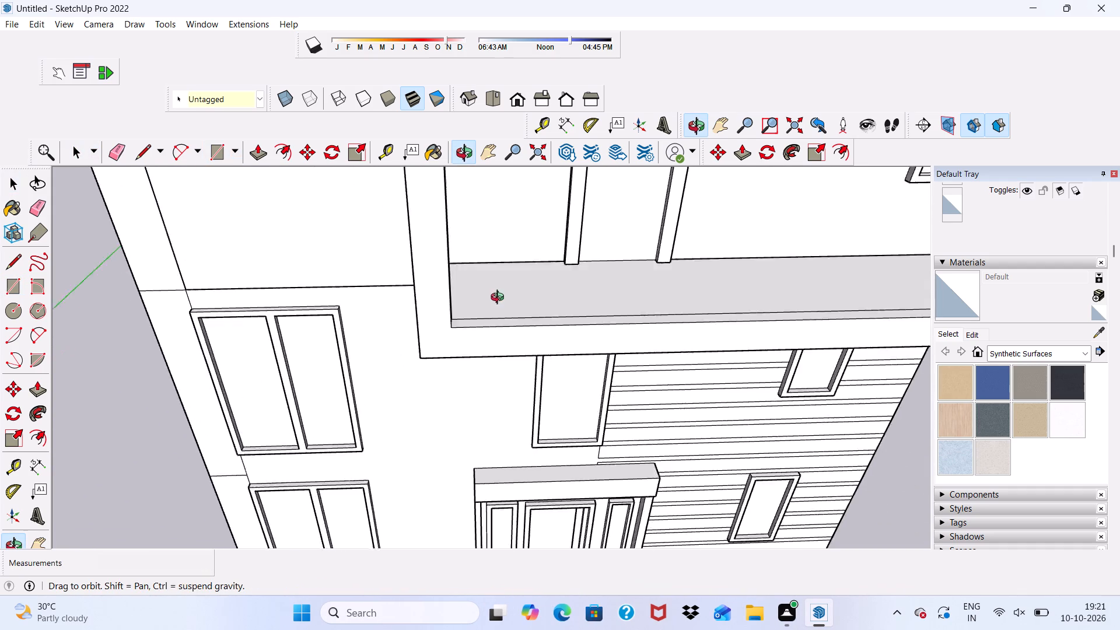
{"action": "middle_click_drag", "start_coordinate": [500, 299], "coordinate": [602, 309]}
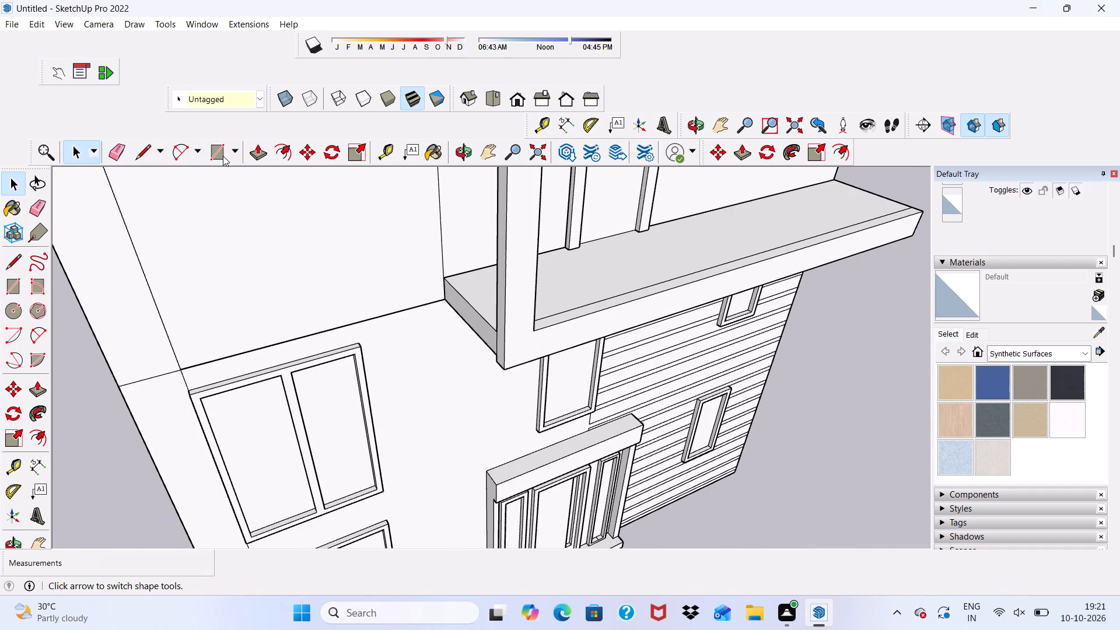
{"action": "left_click", "coordinate": [223, 156]}
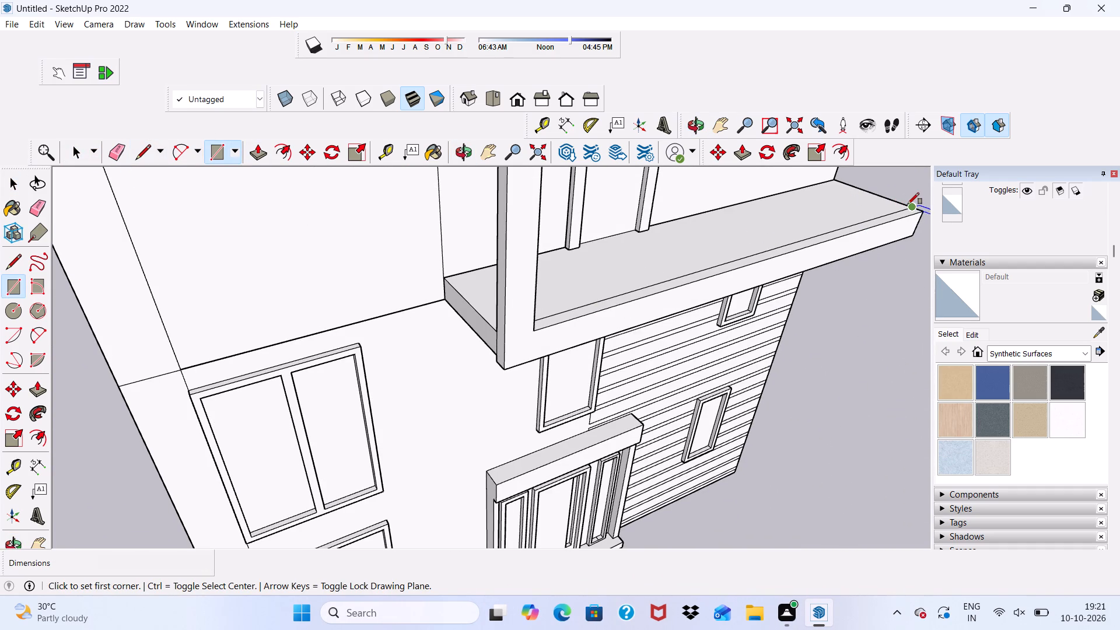
{"action": "left_click", "coordinate": [909, 205]}
{"action": "scroll", "coordinate": [569, 230], "scroll_direction": "down", "scroll_amount": 5}
{"action": "middle_click_drag", "start_coordinate": [552, 236], "coordinate": [450, 167]}
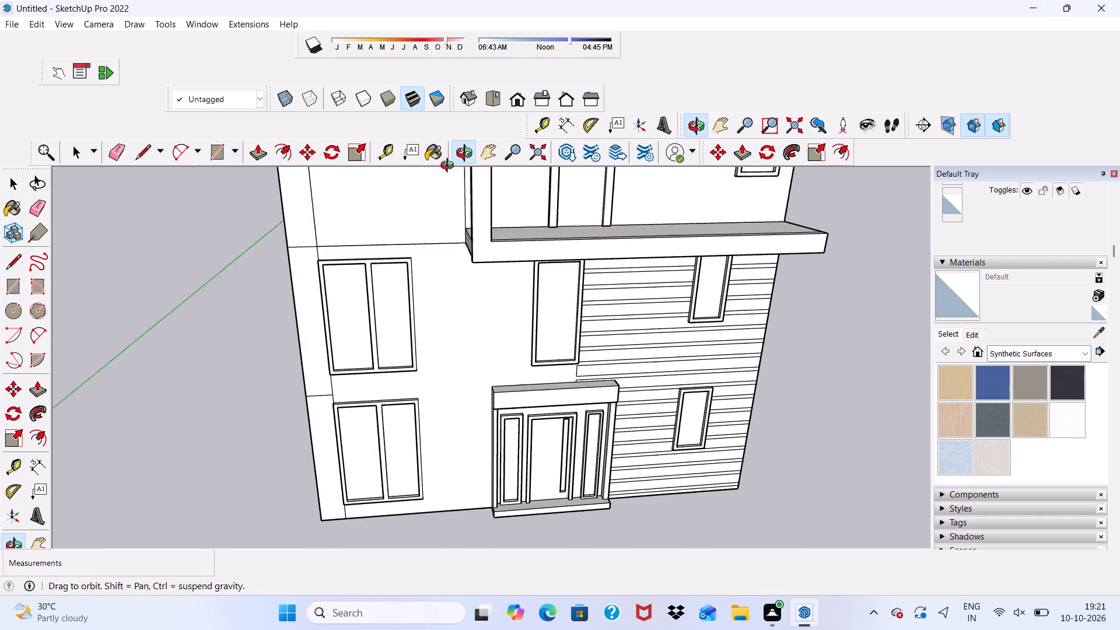
{"action": "middle_click_drag", "start_coordinate": [450, 167], "coordinate": [443, 162]}
{"action": "scroll", "coordinate": [474, 171], "scroll_direction": "up", "scroll_amount": 4}
{"action": "scroll", "coordinate": [464, 166], "scroll_direction": "down", "scroll_amount": 3}
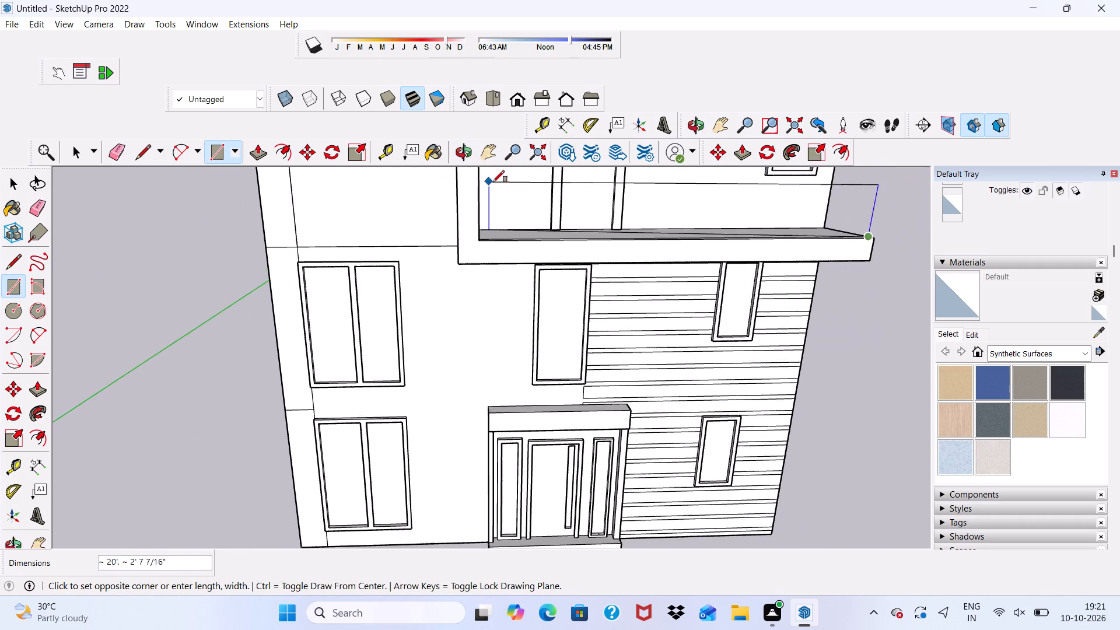
{"action": "scroll", "coordinate": [483, 174], "scroll_direction": "down", "scroll_amount": 4}
{"action": "scroll", "coordinate": [484, 177], "scroll_direction": "up", "scroll_amount": 5}
{"action": "scroll", "coordinate": [468, 179], "scroll_direction": "down", "scroll_amount": 1}
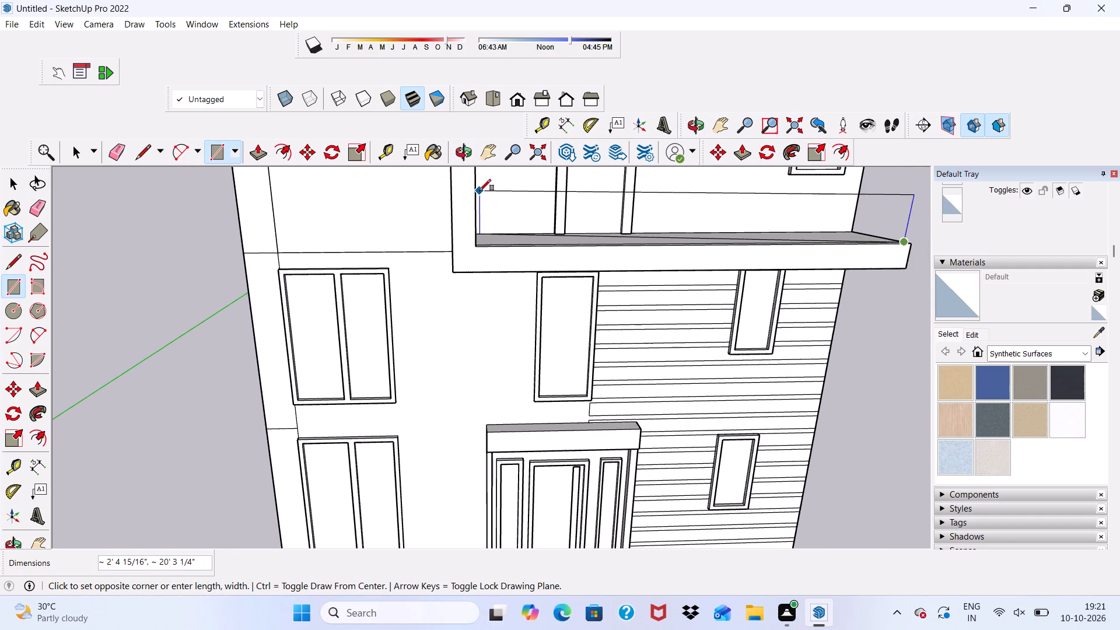
{"action": "middle_click_drag", "start_coordinate": [480, 191], "coordinate": [433, 226]}
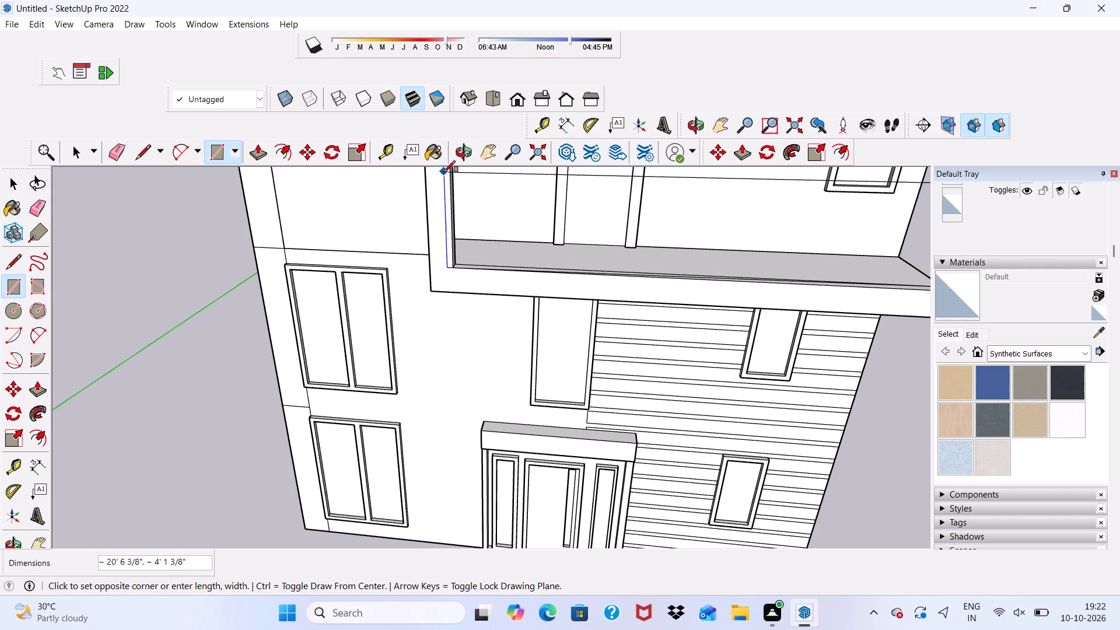
{"action": "scroll", "coordinate": [442, 172], "scroll_direction": "down", "scroll_amount": 13}
{"action": "scroll", "coordinate": [481, 171], "scroll_direction": "up", "scroll_amount": 4}
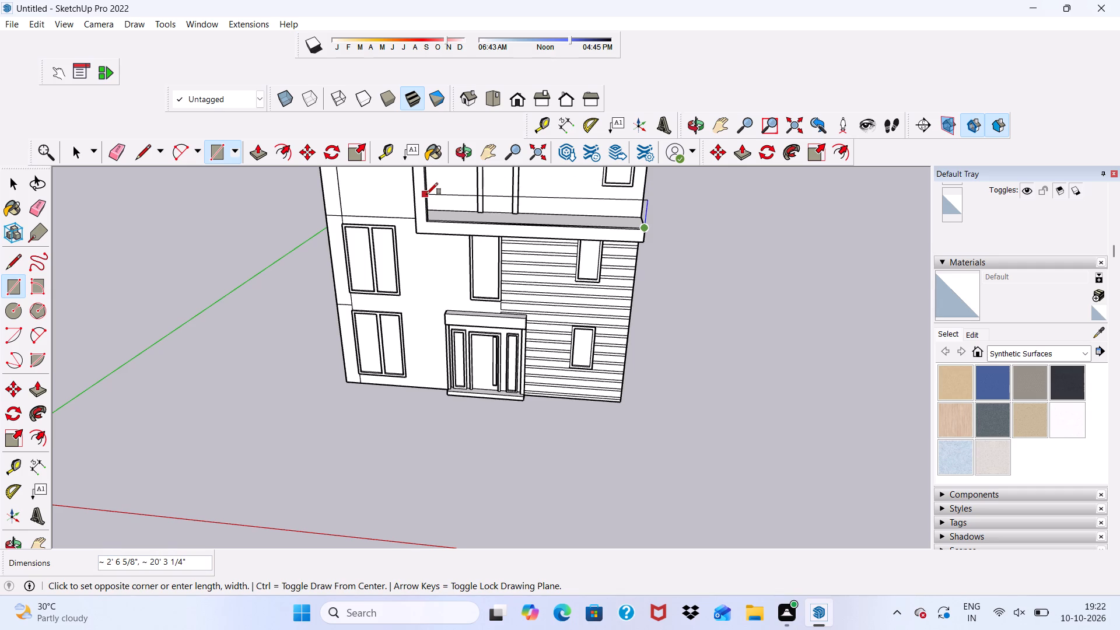
{"action": "middle_click_drag", "start_coordinate": [426, 194], "coordinate": [358, 284]}
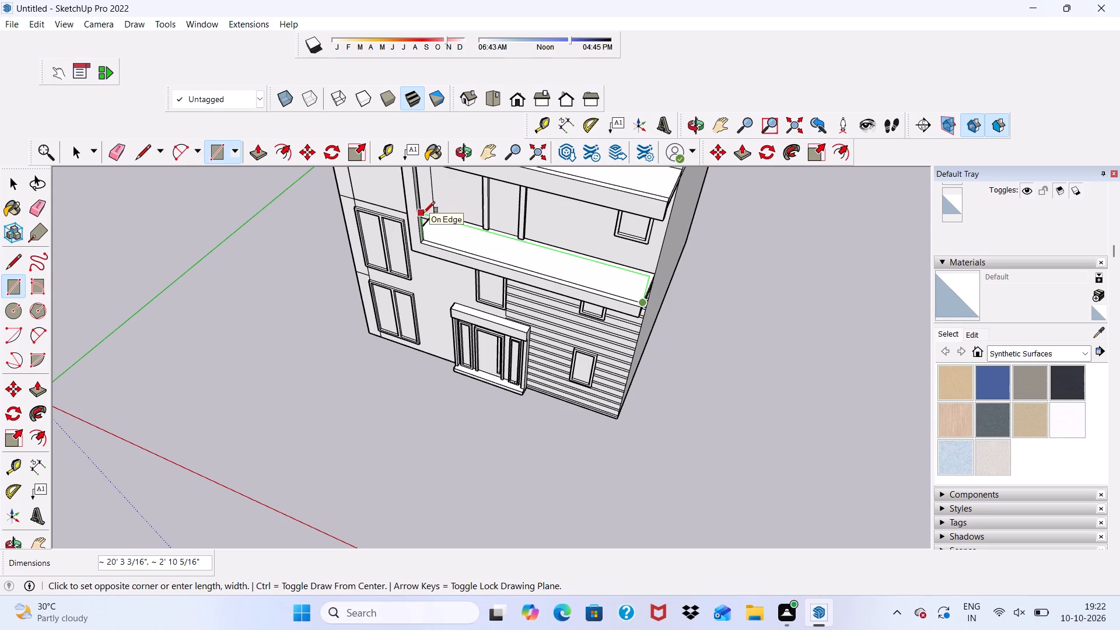
{"action": "left_click", "coordinate": [423, 208]}
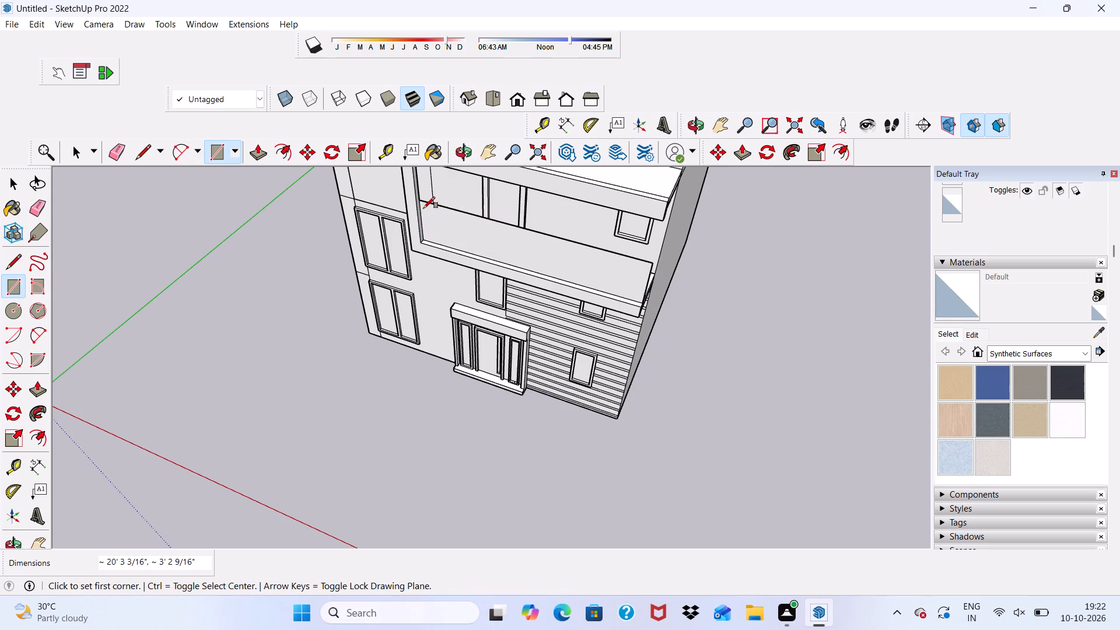
{"action": "scroll", "coordinate": [430, 240], "scroll_direction": "down", "scroll_amount": 2}
{"action": "middle_click_drag", "start_coordinate": [430, 245], "coordinate": [572, 164]}
{"action": "key", "text": "space"}
Examine the balcony's new front panel and the slab's open end from the side and the front.
{"action": "middle_click_drag", "start_coordinate": [589, 233], "coordinate": [309, 256]}
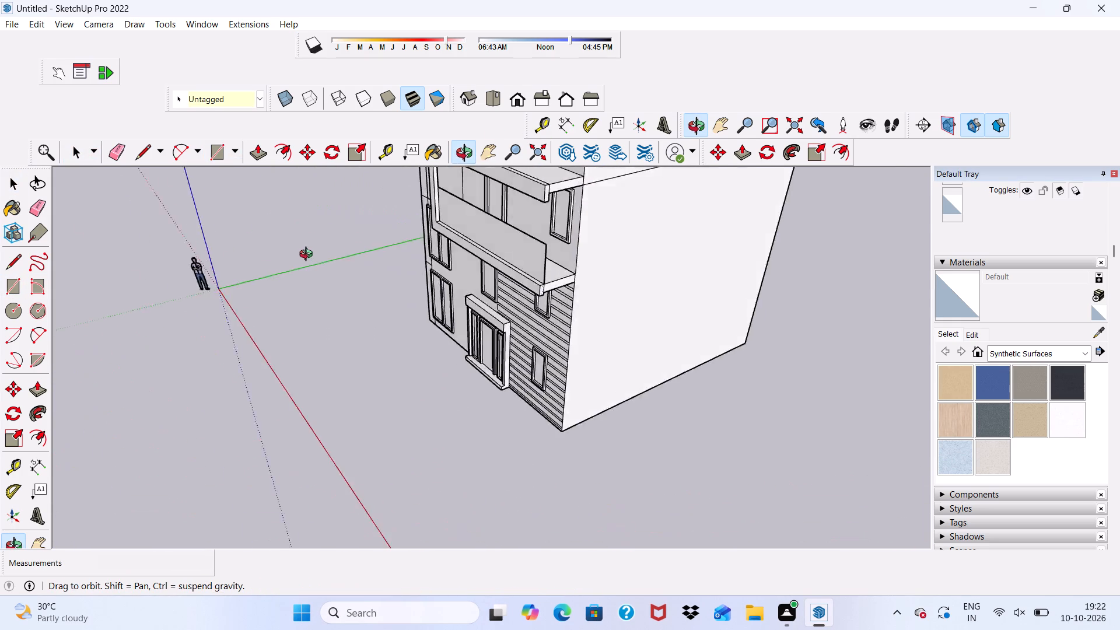
{"action": "middle_click_drag", "start_coordinate": [309, 256], "coordinate": [184, 230]}
{"action": "scroll", "coordinate": [443, 250], "scroll_direction": "up", "scroll_amount": 5}
{"action": "scroll", "coordinate": [585, 292], "scroll_direction": "up", "scroll_amount": 4}
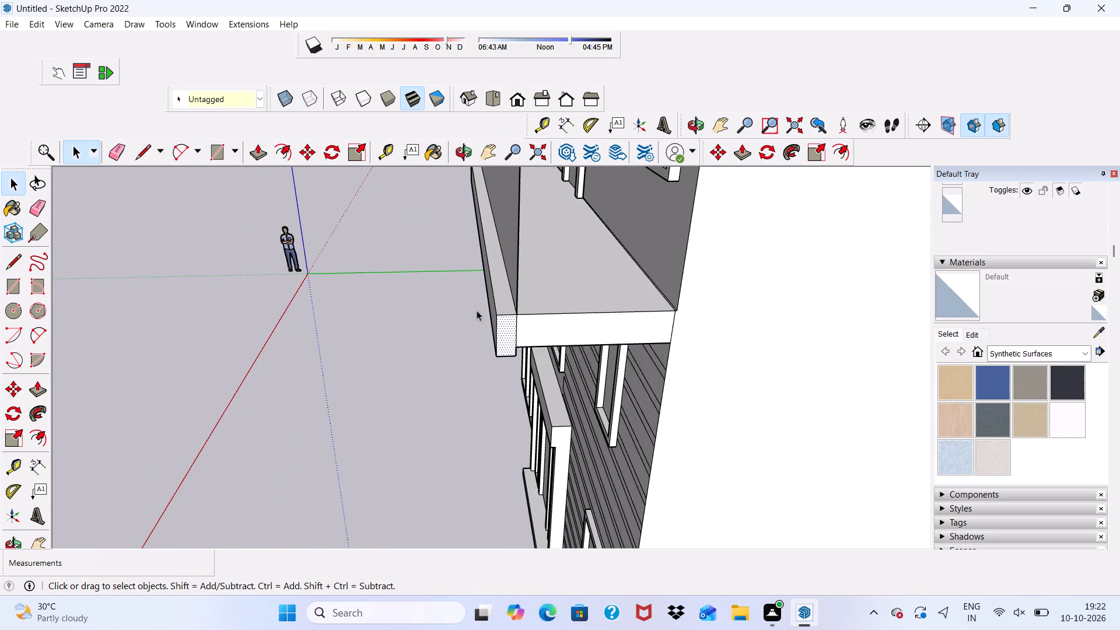
{"action": "scroll", "coordinate": [467, 310], "scroll_direction": "up", "scroll_amount": 5}
{"action": "scroll", "coordinate": [497, 294], "scroll_direction": "down", "scroll_amount": 2}
{"action": "scroll", "coordinate": [427, 270], "scroll_direction": "down", "scroll_amount": 13}
{"action": "middle_click_drag", "start_coordinate": [433, 274], "coordinate": [459, 265]}
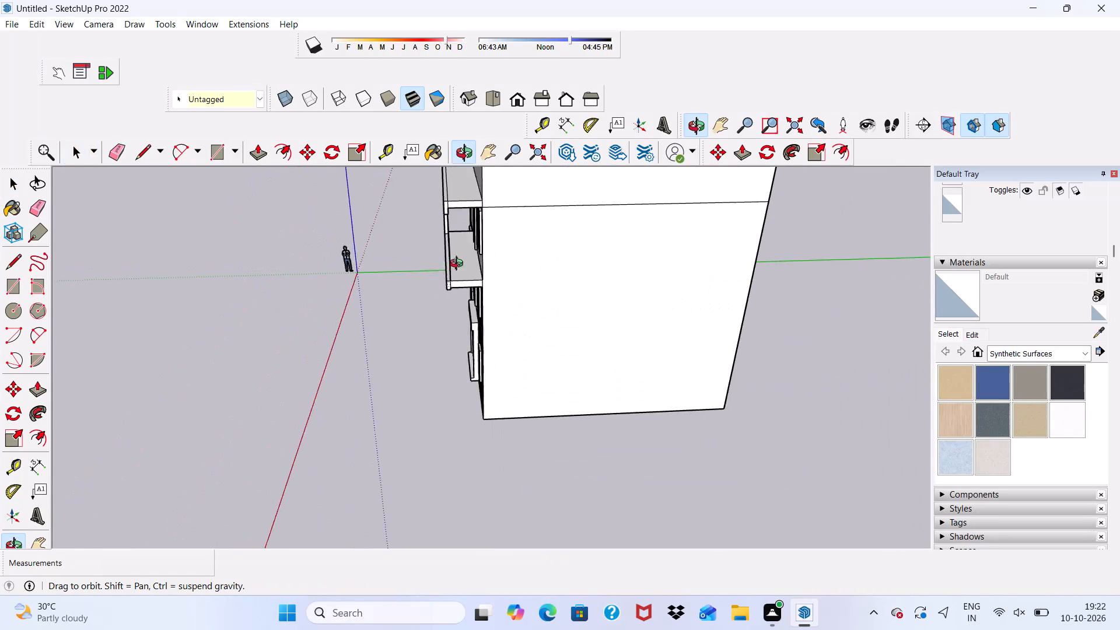
{"action": "middle_click_drag", "start_coordinate": [459, 265], "coordinate": [667, 241]}
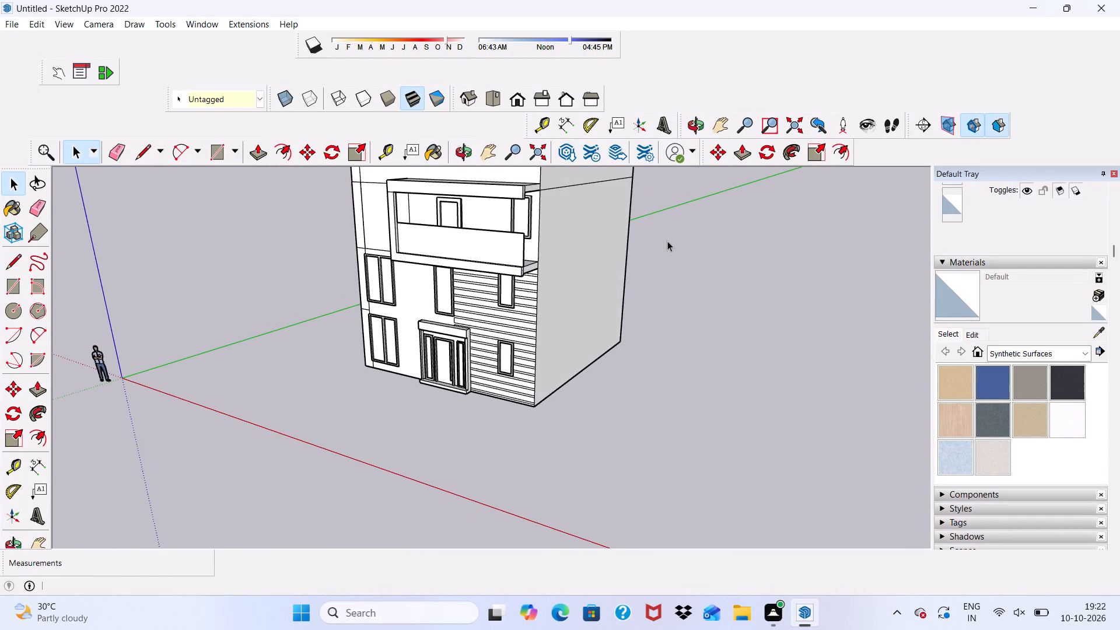
Draw an upright rectangle about 4' 2 1/16" high by 4' 1/2" across the balcony's open end, from the front panel's base corner to the wall.
{"action": "scroll", "coordinate": [512, 249], "scroll_direction": "up", "scroll_amount": 3}
{"action": "scroll", "coordinate": [489, 239], "scroll_direction": "down", "scroll_amount": 3}
{"action": "middle_click_drag", "start_coordinate": [466, 263], "coordinate": [318, 281]}
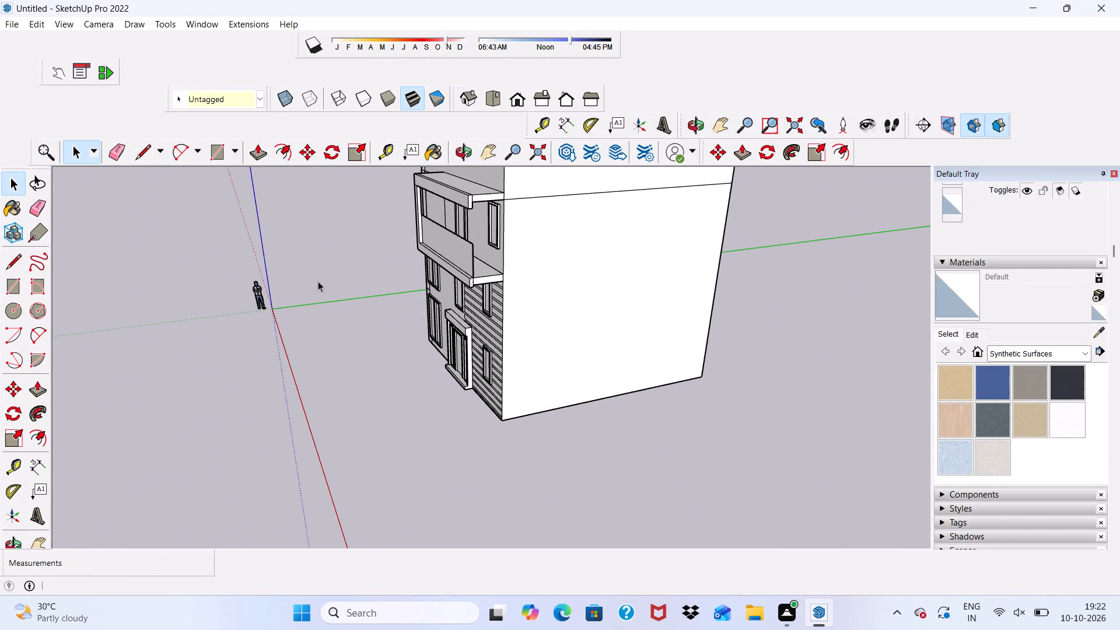
{"action": "left_click", "coordinate": [215, 148]}
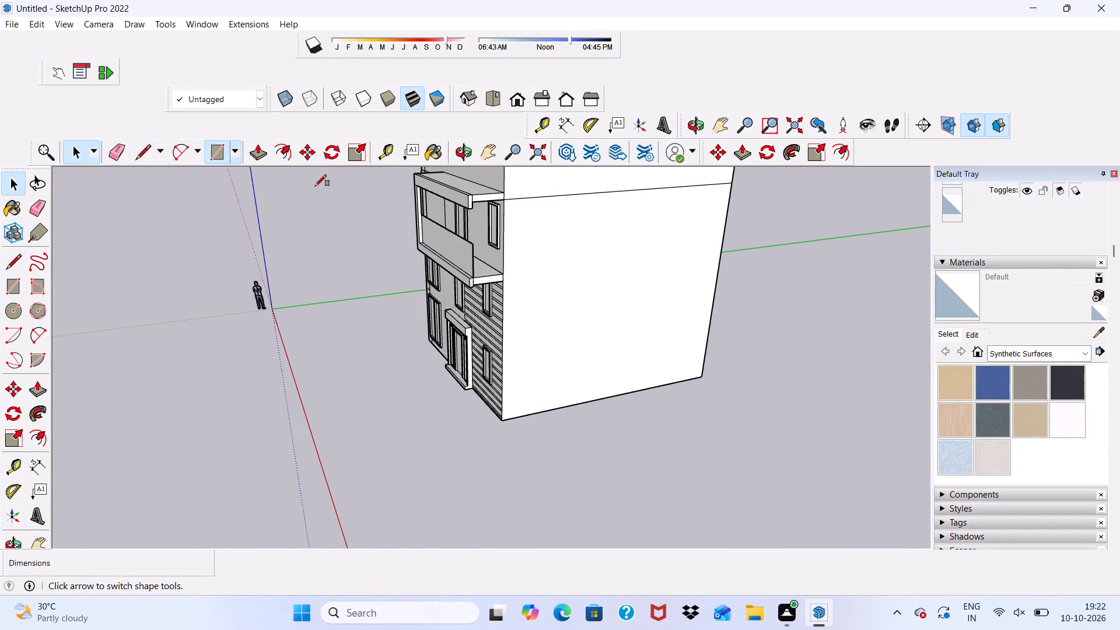
{"action": "scroll", "coordinate": [542, 280], "scroll_direction": "up", "scroll_amount": 4}
{"action": "scroll", "coordinate": [482, 255], "scroll_direction": "up", "scroll_amount": 12}
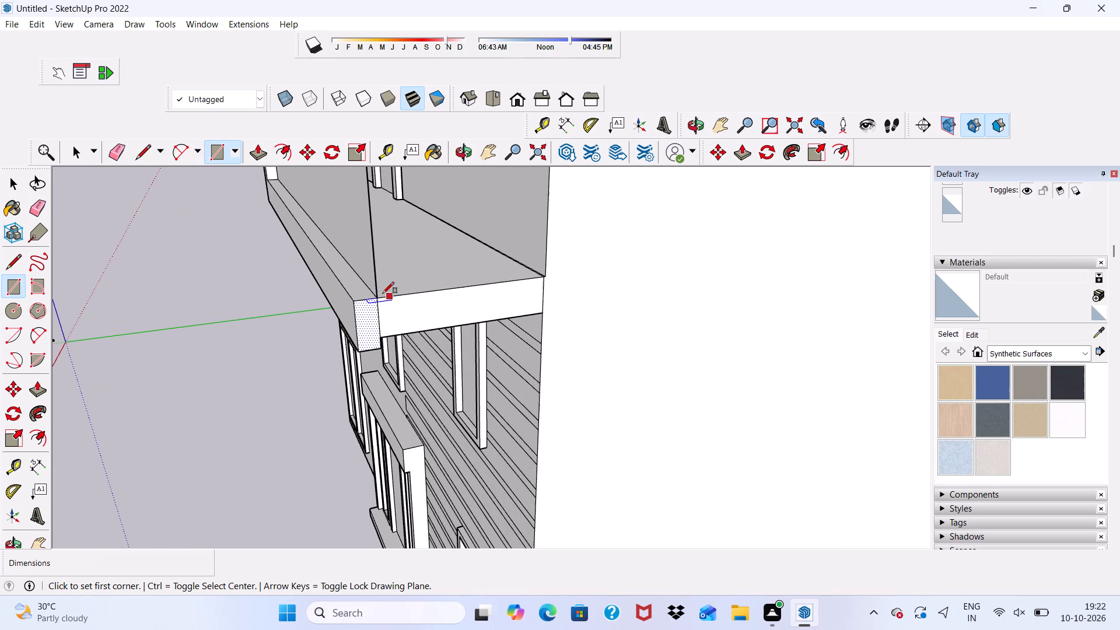
{"action": "left_click", "coordinate": [374, 300]}
{"action": "scroll", "coordinate": [444, 293], "scroll_direction": "down", "scroll_amount": 4}
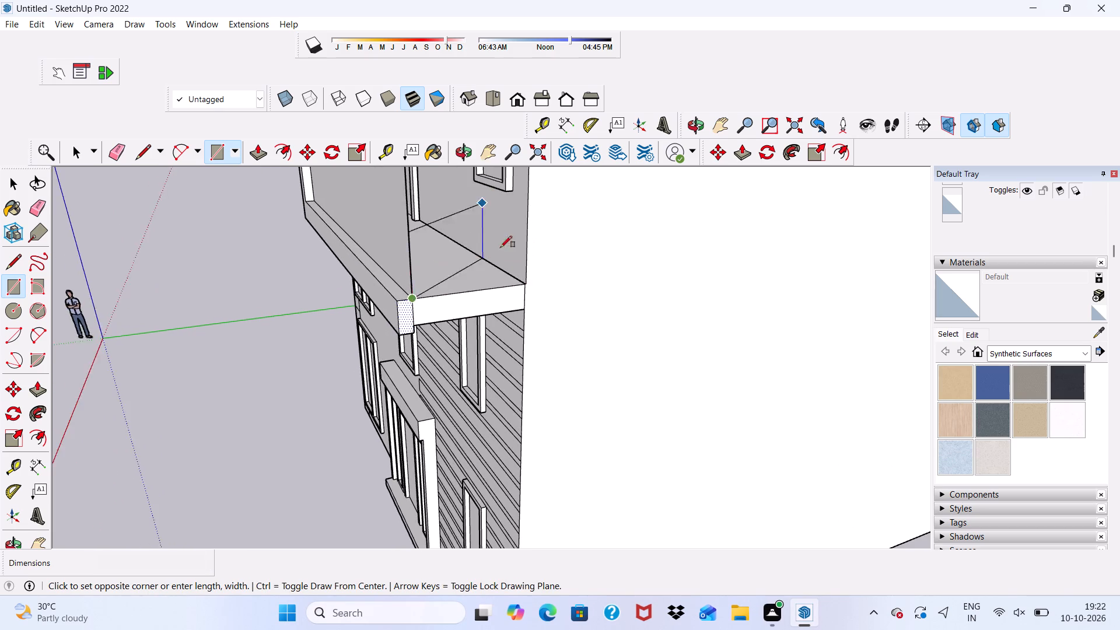
{"action": "scroll", "coordinate": [501, 247], "scroll_direction": "down", "scroll_amount": 9}
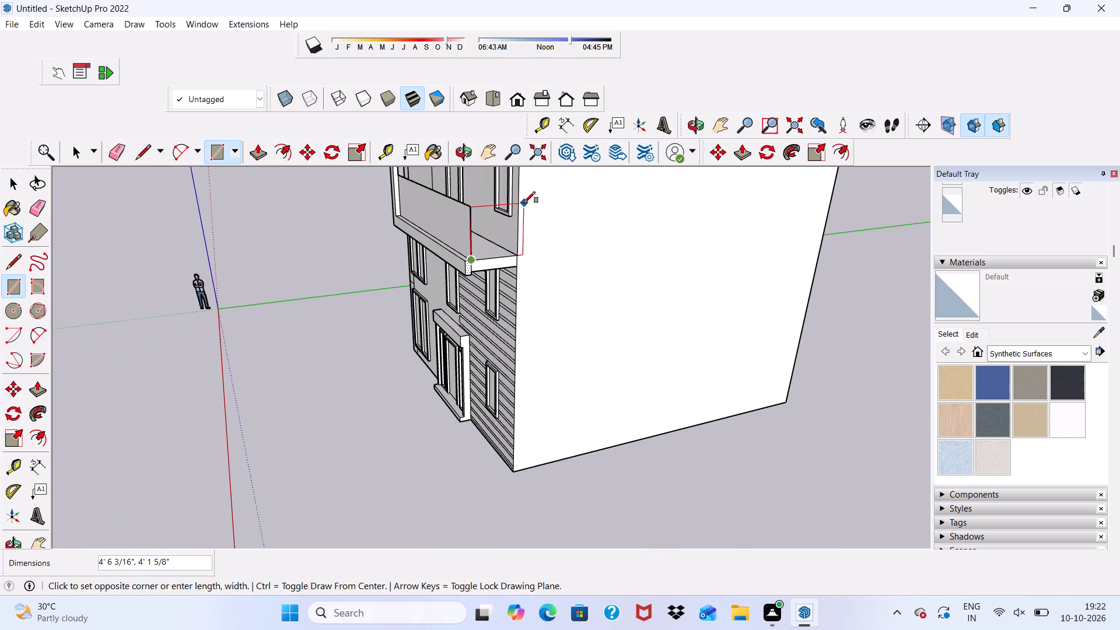
{"action": "scroll", "coordinate": [521, 198], "scroll_direction": "up", "scroll_amount": 3}
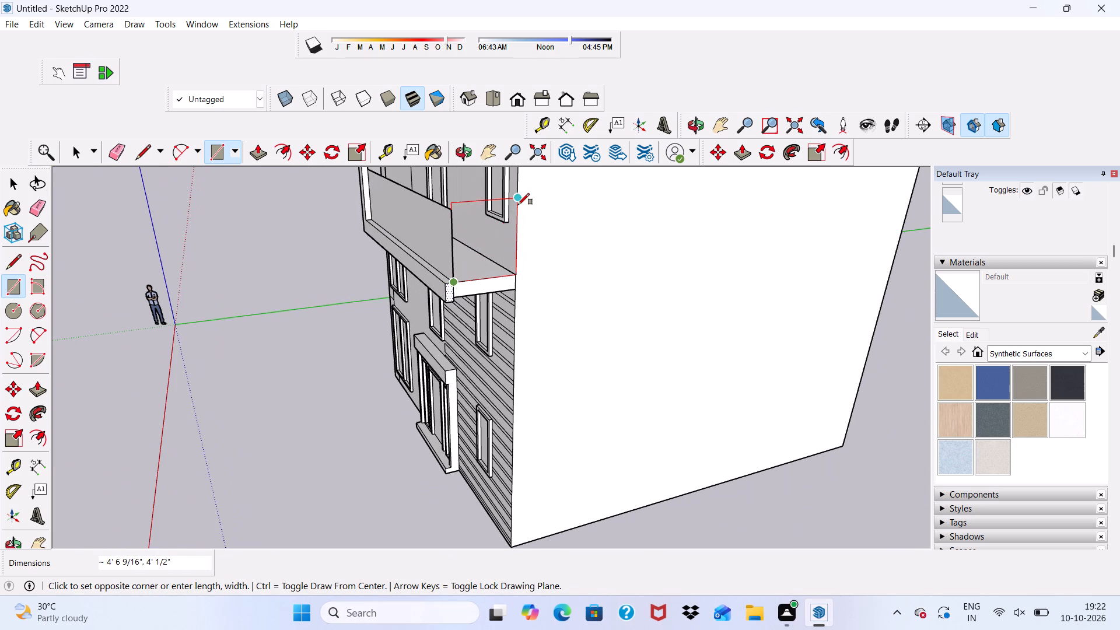
{"action": "left_click", "coordinate": [518, 208]}
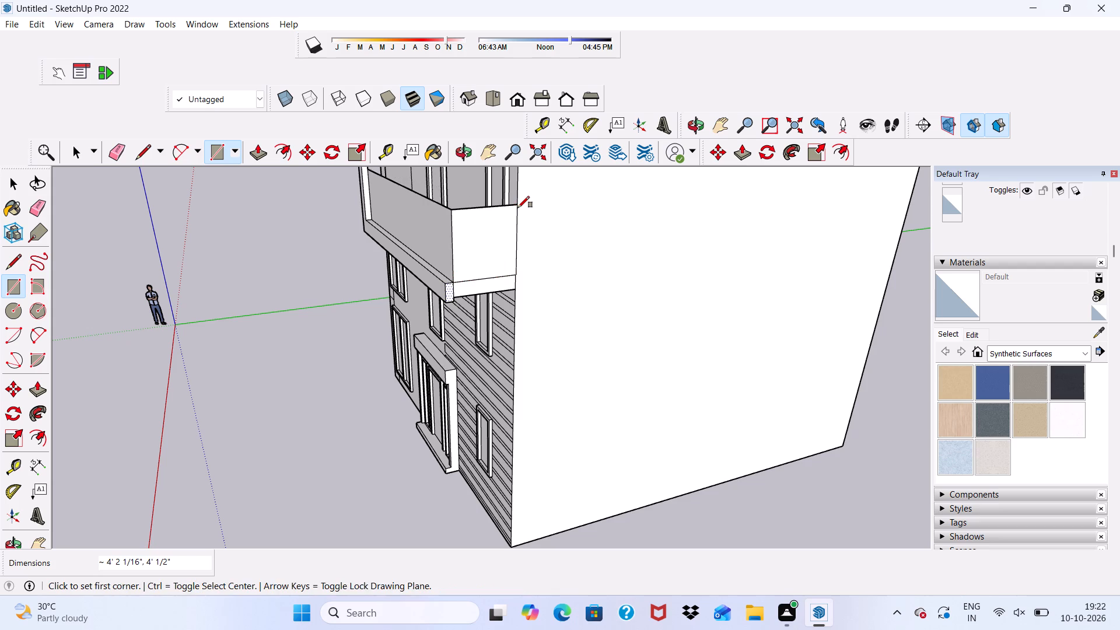
{"action": "key", "text": "space"}
Draw an upright rectangle about 4' 6" by 4' 2 1/16" across the balcony's post end, from the slab's wall corner to the post's front edge.
{"action": "scroll", "coordinate": [438, 195], "scroll_direction": "up", "scroll_amount": 8}
{"action": "scroll", "coordinate": [456, 230], "scroll_direction": "down", "scroll_amount": 3}
{"action": "middle_click_drag", "start_coordinate": [456, 235], "coordinate": [318, 321]}
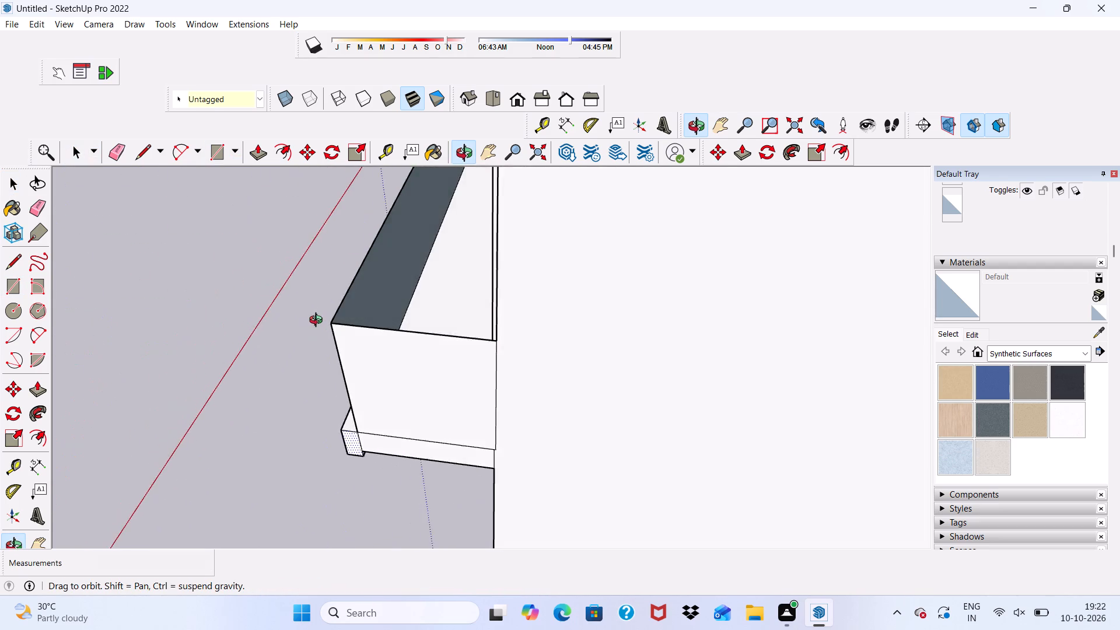
{"action": "middle_click_drag", "start_coordinate": [318, 321], "coordinate": [779, 254]}
{"action": "scroll", "coordinate": [736, 239], "scroll_direction": "down", "scroll_amount": 10}
{"action": "middle_click_drag", "start_coordinate": [737, 253], "coordinate": [846, 235]}
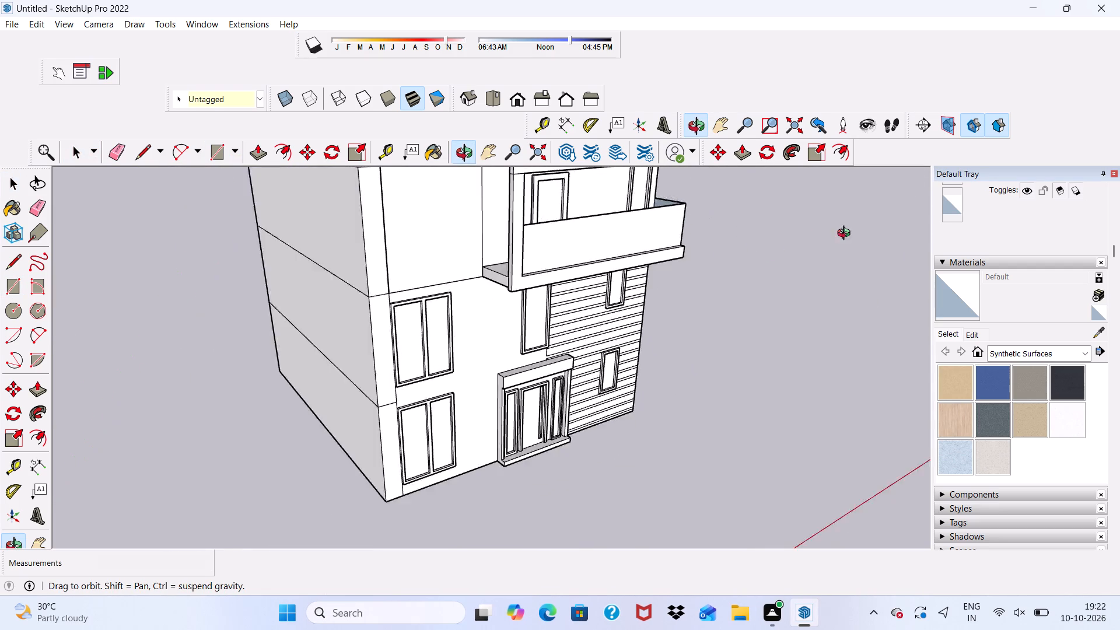
{"action": "middle_click_drag", "start_coordinate": [846, 235], "coordinate": [933, 281]}
{"action": "scroll", "coordinate": [468, 292], "scroll_direction": "up", "scroll_amount": 5}
{"action": "scroll", "coordinate": [535, 264], "scroll_direction": "up", "scroll_amount": 5}
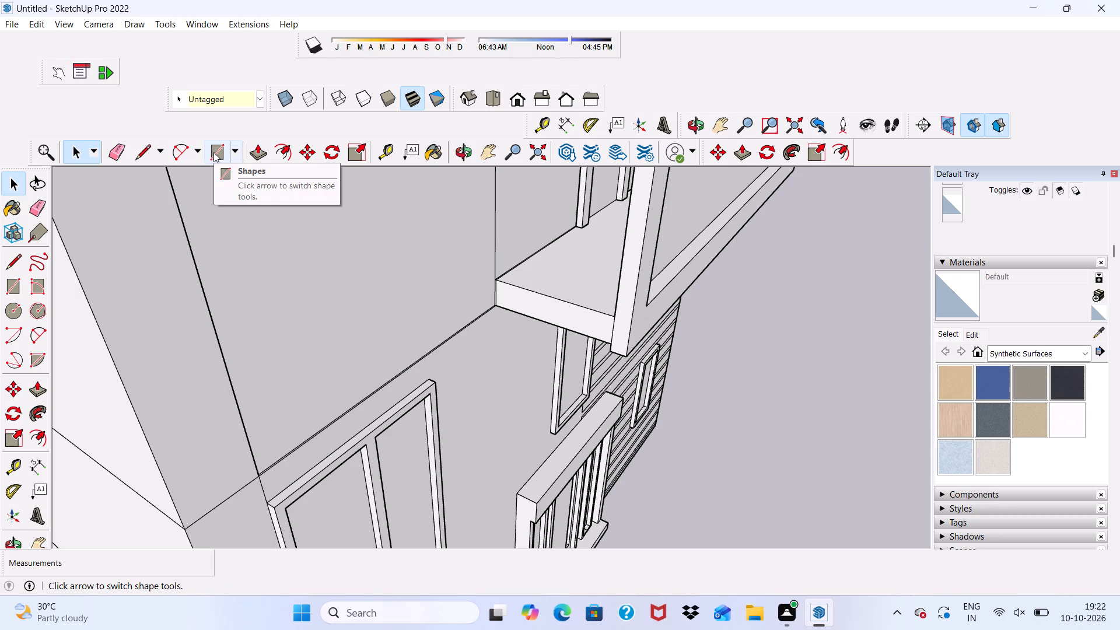
{"action": "left_click", "coordinate": [213, 152]}
{"action": "scroll", "coordinate": [507, 273], "scroll_direction": "up", "scroll_amount": 4}
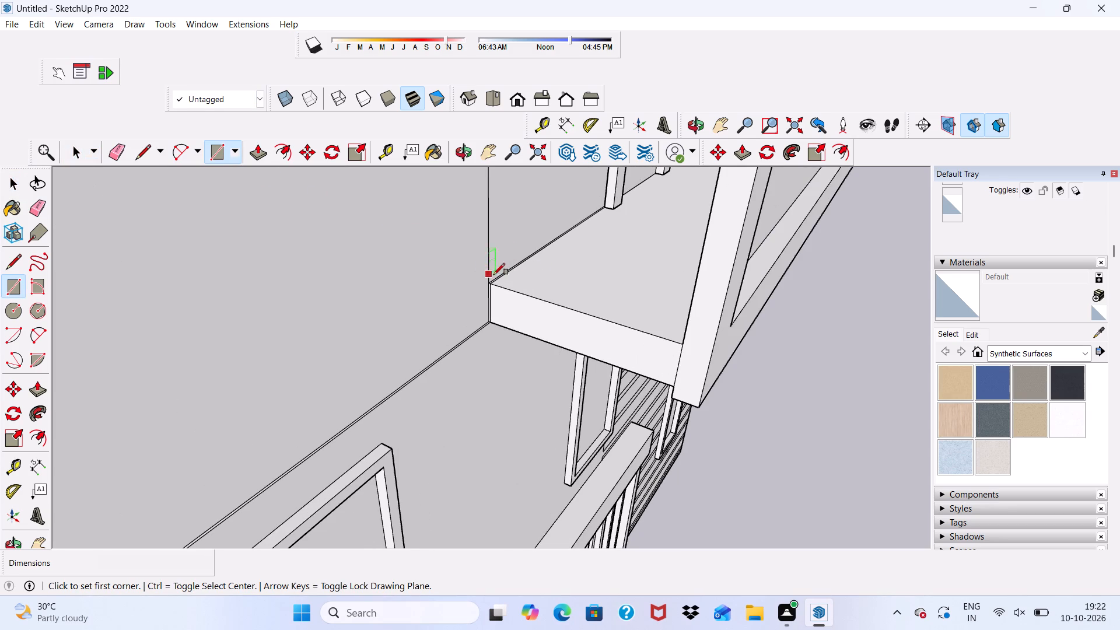
{"action": "left_click", "coordinate": [489, 286]}
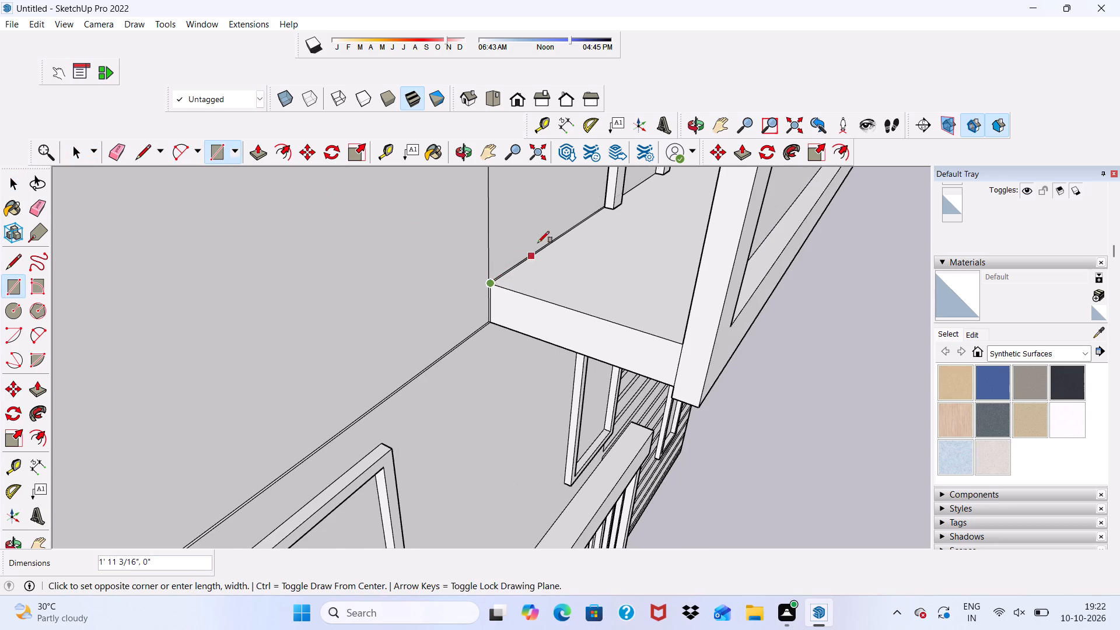
{"action": "scroll", "coordinate": [544, 247], "scroll_direction": "down", "scroll_amount": 3}
{"action": "scroll", "coordinate": [620, 239], "scroll_direction": "down", "scroll_amount": 5}
{"action": "middle_click_drag", "start_coordinate": [635, 263], "coordinate": [684, 222]}
{"action": "scroll", "coordinate": [684, 222], "scroll_direction": "up", "scroll_amount": 1}
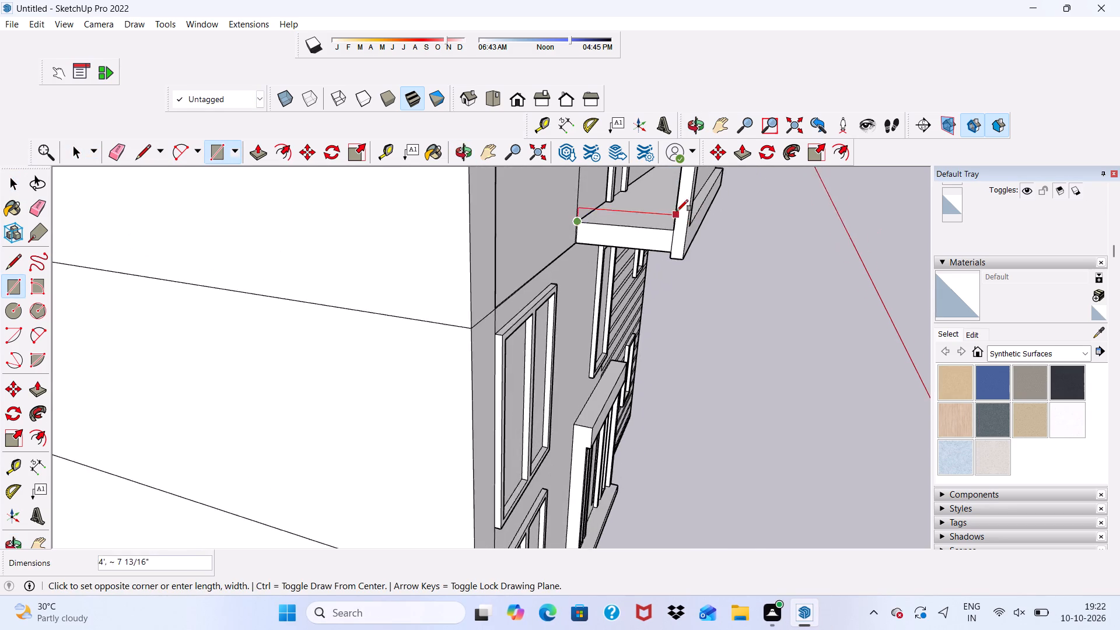
{"action": "scroll", "coordinate": [677, 211], "scroll_direction": "down", "scroll_amount": 9}
{"action": "middle_click_drag", "start_coordinate": [701, 204], "coordinate": [528, 228]}
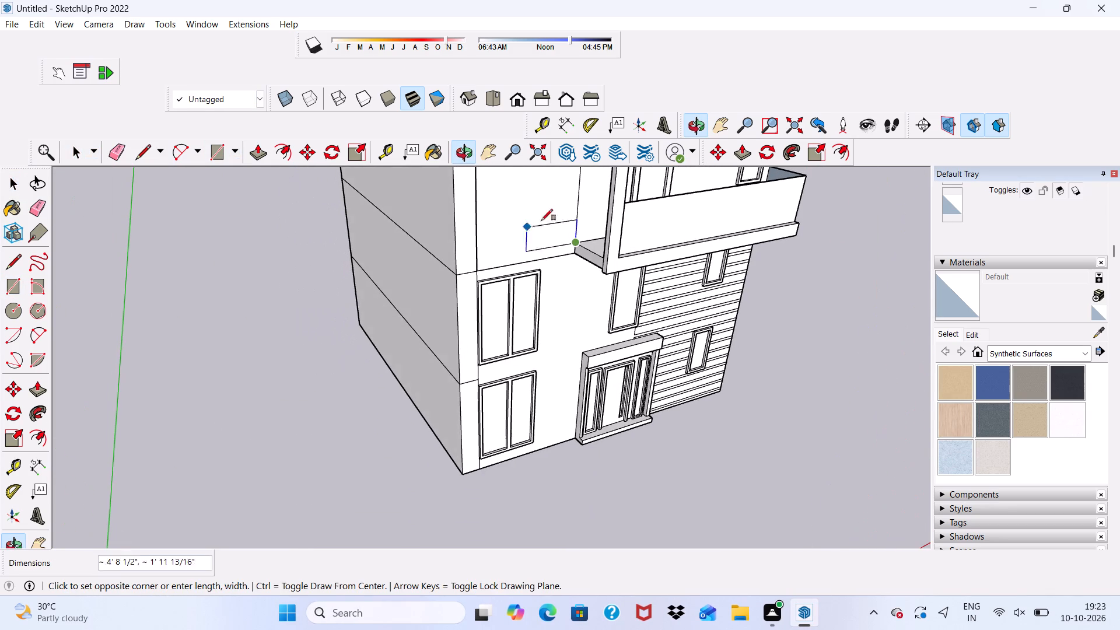
{"action": "left_click", "coordinate": [612, 201]}
{"action": "key", "text": "space"}
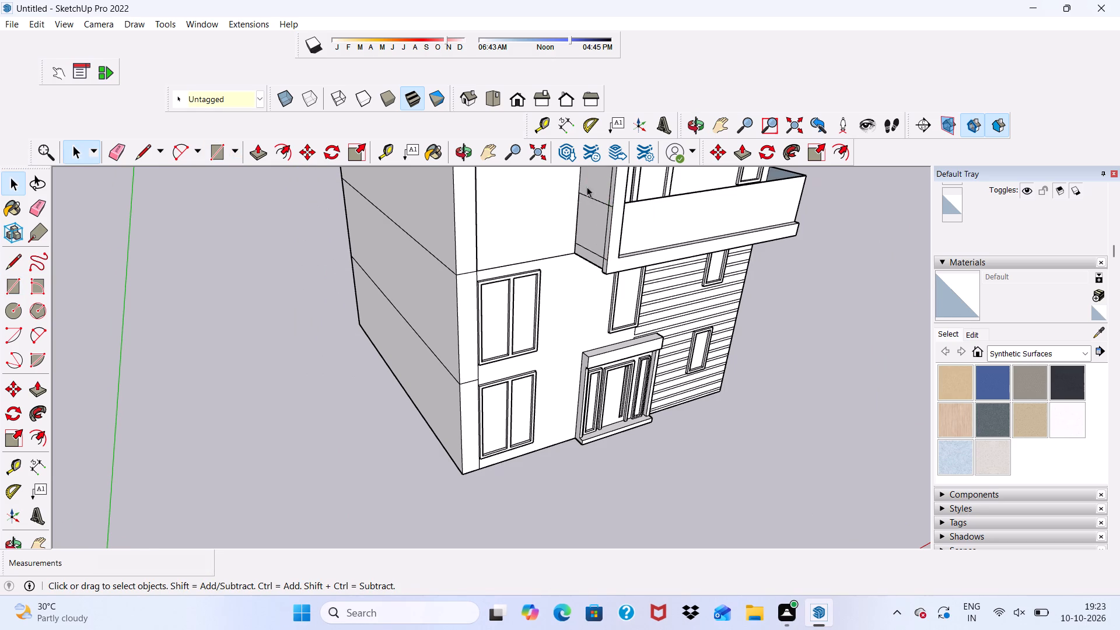
Delete the face filling the opening above the new side panel, between the wall and the post.
{"action": "left_click", "coordinate": [598, 181]}
{"action": "key", "text": "Delete"}
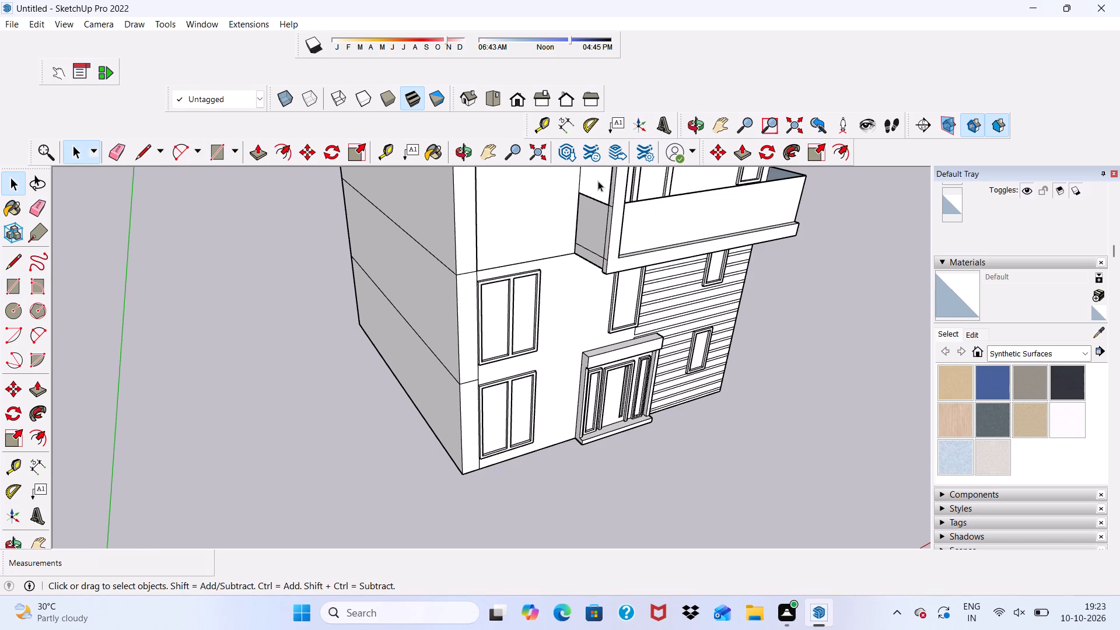
Push/Pull the lower front band's narrow top face upward about 7 5/8" along the front panel's base.
{"action": "scroll", "coordinate": [598, 202], "scroll_direction": "down", "scroll_amount": 4}
{"action": "middle_click_drag", "start_coordinate": [617, 215], "coordinate": [242, 220]}
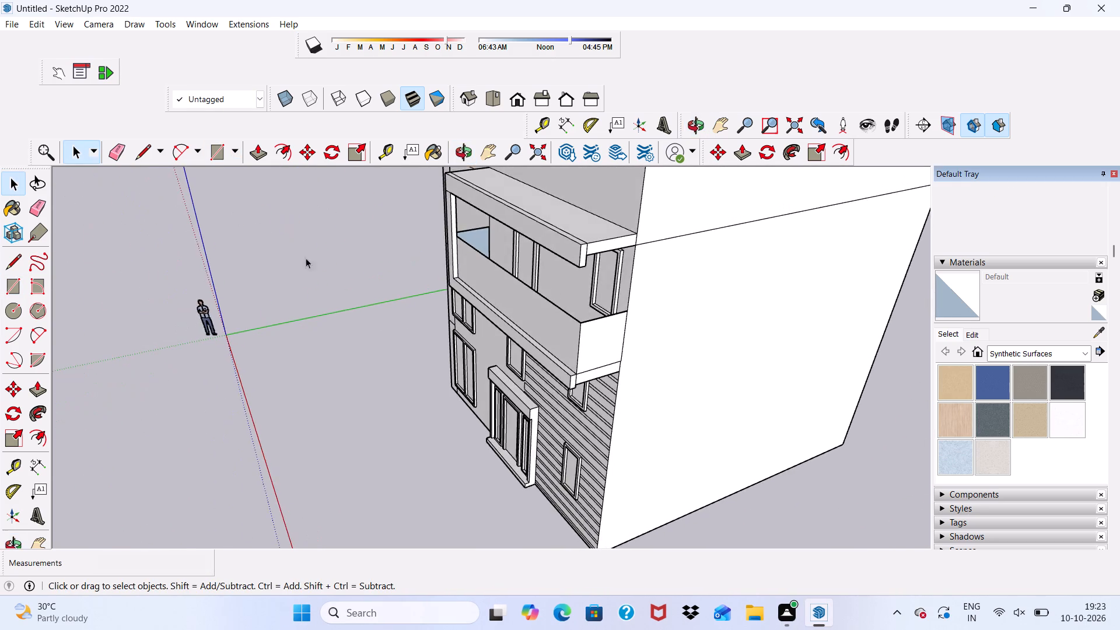
{"action": "scroll", "coordinate": [508, 293], "scroll_direction": "up", "scroll_amount": 5}
{"action": "middle_click_drag", "start_coordinate": [548, 309], "coordinate": [662, 224]}
{"action": "scroll", "coordinate": [680, 218], "scroll_direction": "up", "scroll_amount": 1}
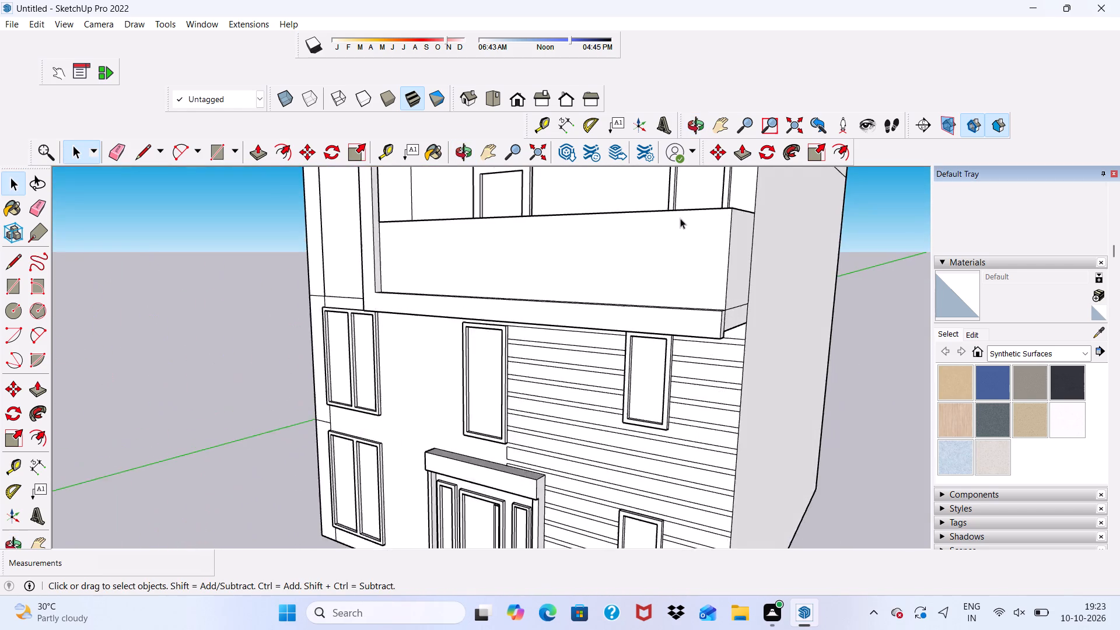
{"action": "scroll", "coordinate": [655, 229], "scroll_direction": "down", "scroll_amount": 4}
{"action": "middle_click_drag", "start_coordinate": [636, 293], "coordinate": [685, 405]}
{"action": "scroll", "coordinate": [524, 353], "scroll_direction": "up", "scroll_amount": 10}
{"action": "scroll", "coordinate": [503, 229], "scroll_direction": "down", "scroll_amount": 1}
{"action": "scroll", "coordinate": [450, 268], "scroll_direction": "up", "scroll_amount": 7}
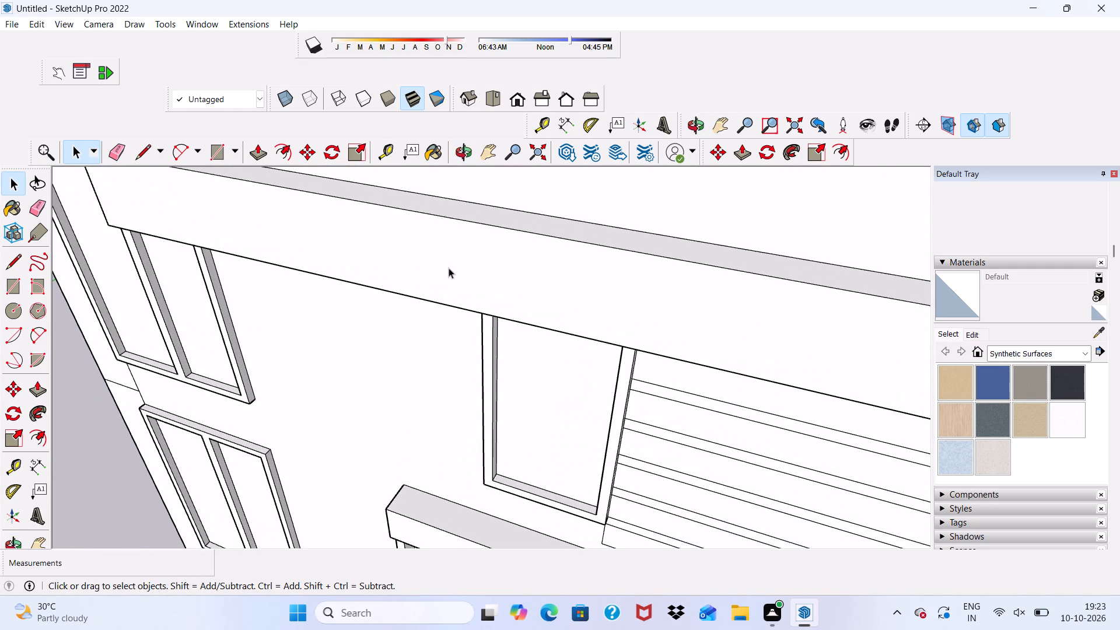
{"action": "middle_click_drag", "start_coordinate": [449, 268], "coordinate": [435, 396]}
{"action": "scroll", "coordinate": [432, 394], "scroll_direction": "up", "scroll_amount": 3}
{"action": "left_click", "coordinate": [360, 416]}
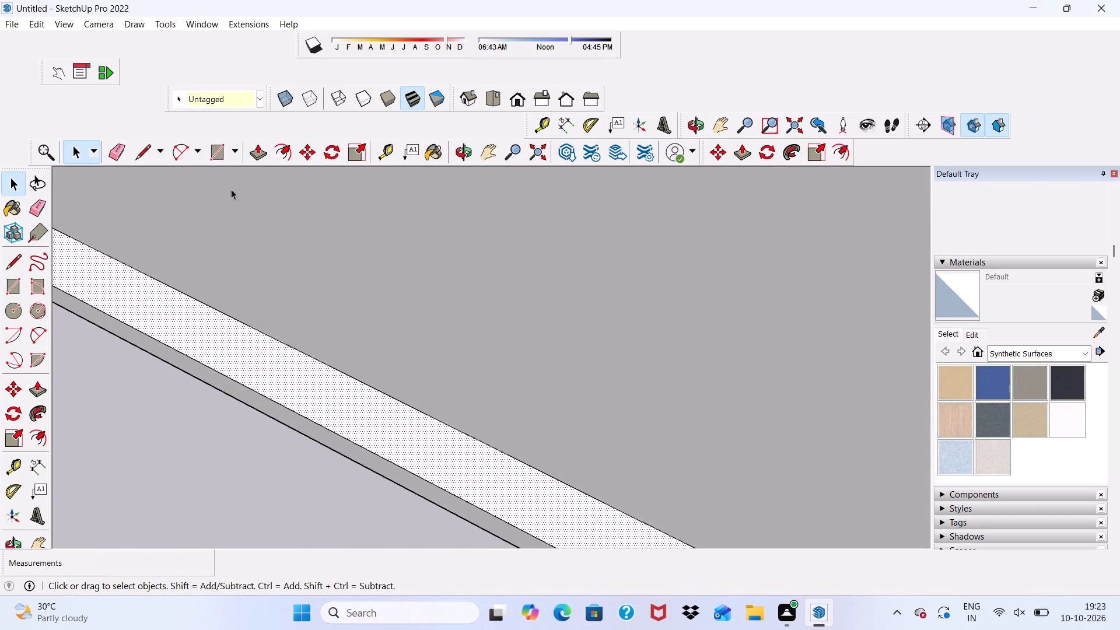
{"action": "left_click", "coordinate": [256, 147]}
{"action": "left_click", "coordinate": [278, 372]}
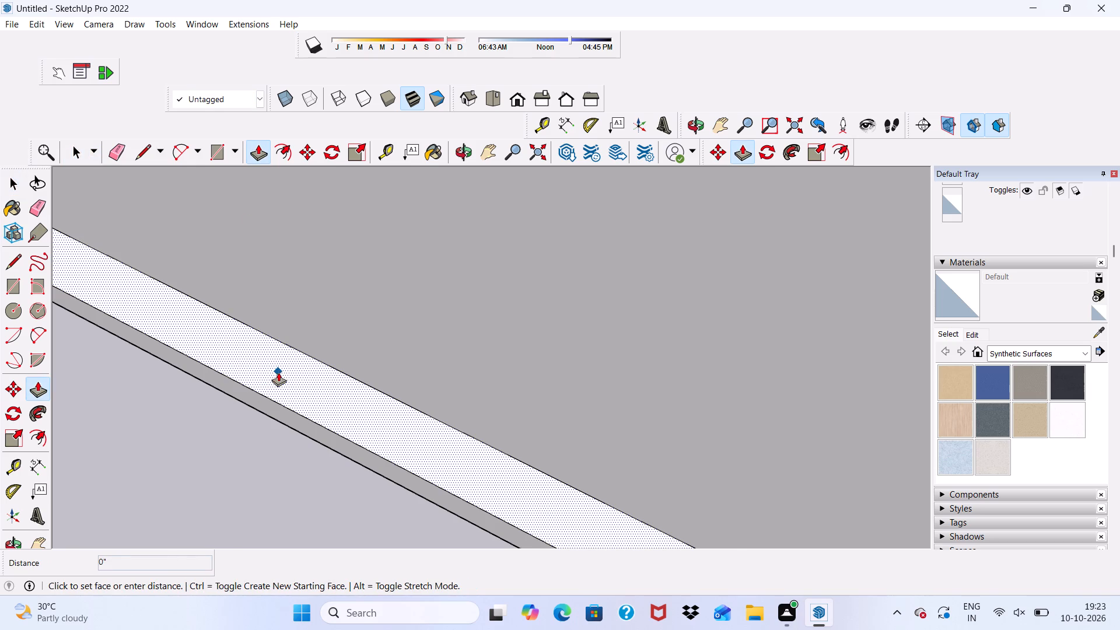
{"action": "left_click", "coordinate": [281, 324]}
Examine the raised lower band against the post and the rest of the front facade.
{"action": "scroll", "coordinate": [277, 351], "scroll_direction": "down", "scroll_amount": 4}
{"action": "middle_click_drag", "start_coordinate": [283, 381], "coordinate": [307, 340]}
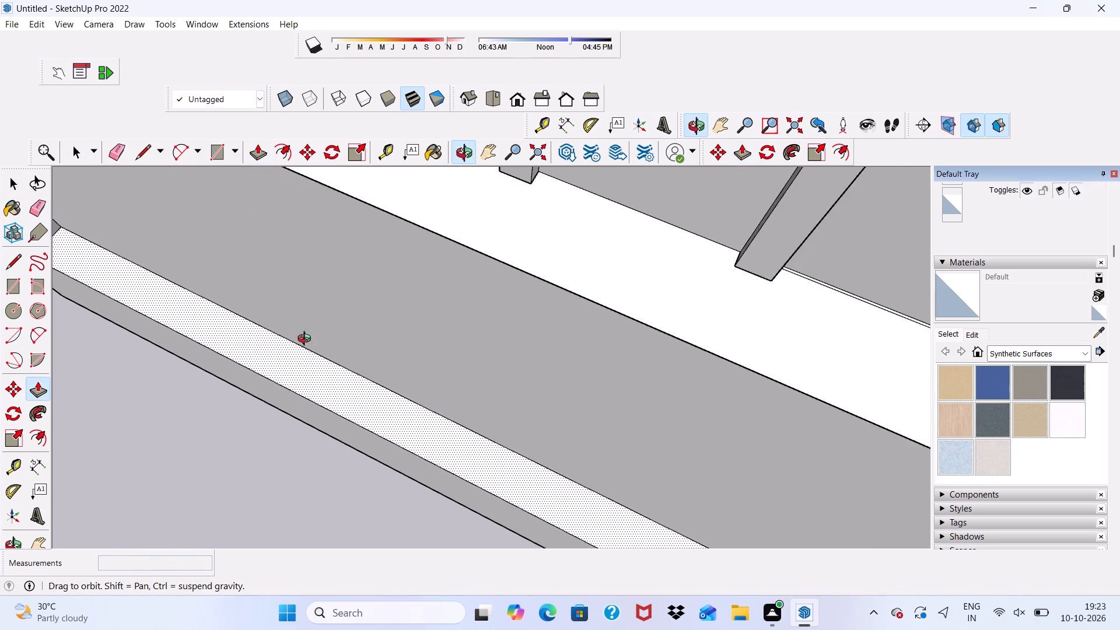
{"action": "middle_click_drag", "start_coordinate": [307, 340], "coordinate": [352, 265]}
{"action": "scroll", "coordinate": [353, 264], "scroll_direction": "up", "scroll_amount": 2}
{"action": "scroll", "coordinate": [353, 274], "scroll_direction": "down", "scroll_amount": 14}
{"action": "scroll", "coordinate": [518, 315], "scroll_direction": "down", "scroll_amount": 4}
{"action": "middle_click_drag", "start_coordinate": [510, 354], "coordinate": [401, 318]}
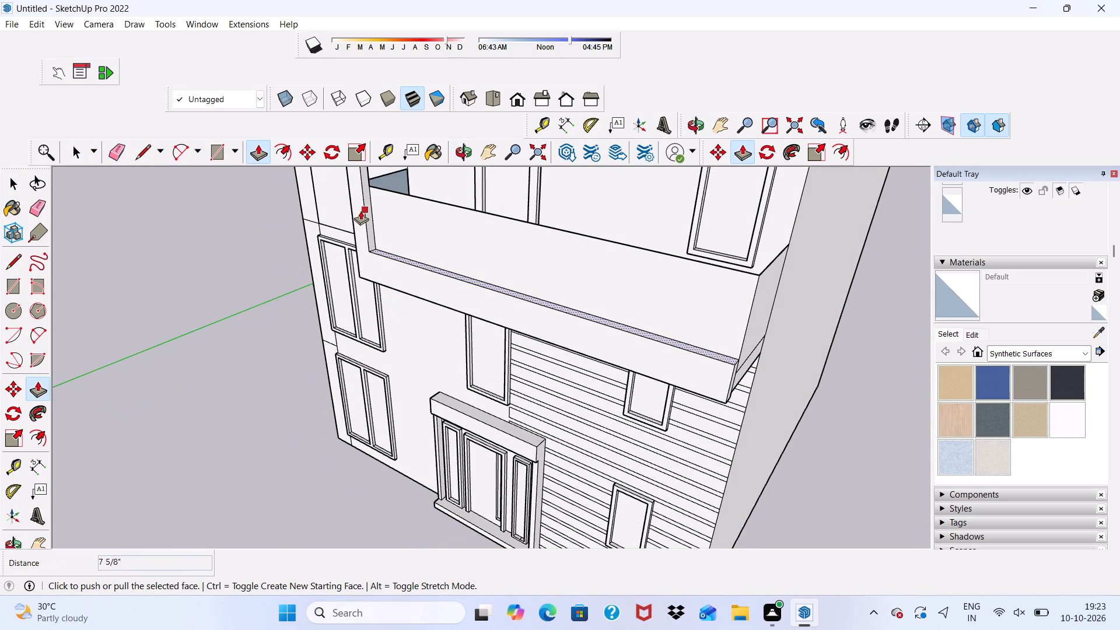
{"action": "scroll", "coordinate": [395, 228], "scroll_direction": "up", "scroll_amount": 1}
{"action": "scroll", "coordinate": [400, 230], "scroll_direction": "down", "scroll_amount": 11}
{"action": "middle_click_drag", "start_coordinate": [474, 286], "coordinate": [542, 229]}
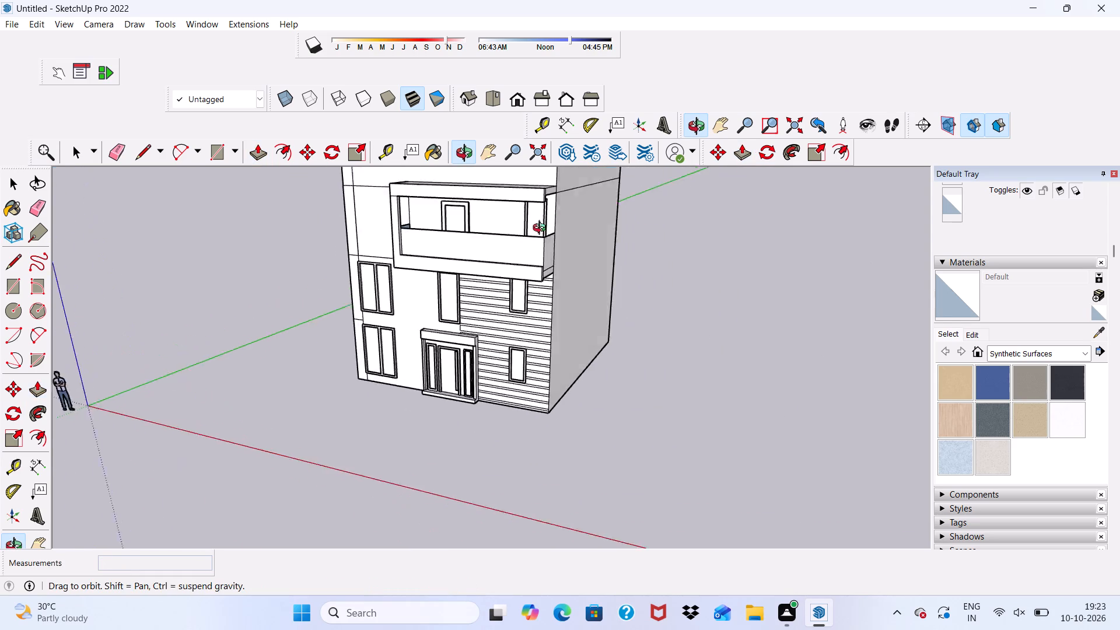
{"action": "middle_click_drag", "start_coordinate": [542, 229], "coordinate": [576, 207]}
Thicken the balcony's front post by pulling its inner face toward the opening with Push/Pull.
{"action": "scroll", "coordinate": [374, 244], "scroll_direction": "up", "scroll_amount": 10}
{"action": "middle_click_drag", "start_coordinate": [427, 238], "coordinate": [333, 306]}
{"action": "scroll", "coordinate": [335, 295], "scroll_direction": "up", "scroll_amount": 2}
{"action": "key", "text": "space"}
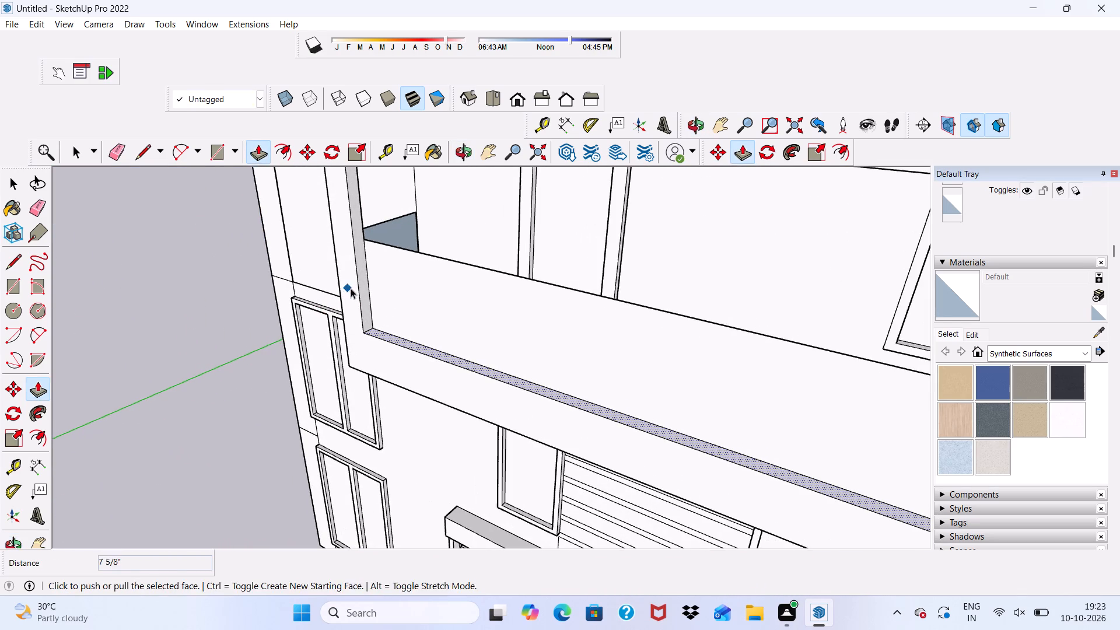
{"action": "left_click", "coordinate": [363, 272]}
{"action": "scroll", "coordinate": [294, 183], "scroll_direction": "up", "scroll_amount": 2}
{"action": "left_click", "coordinate": [261, 152]}
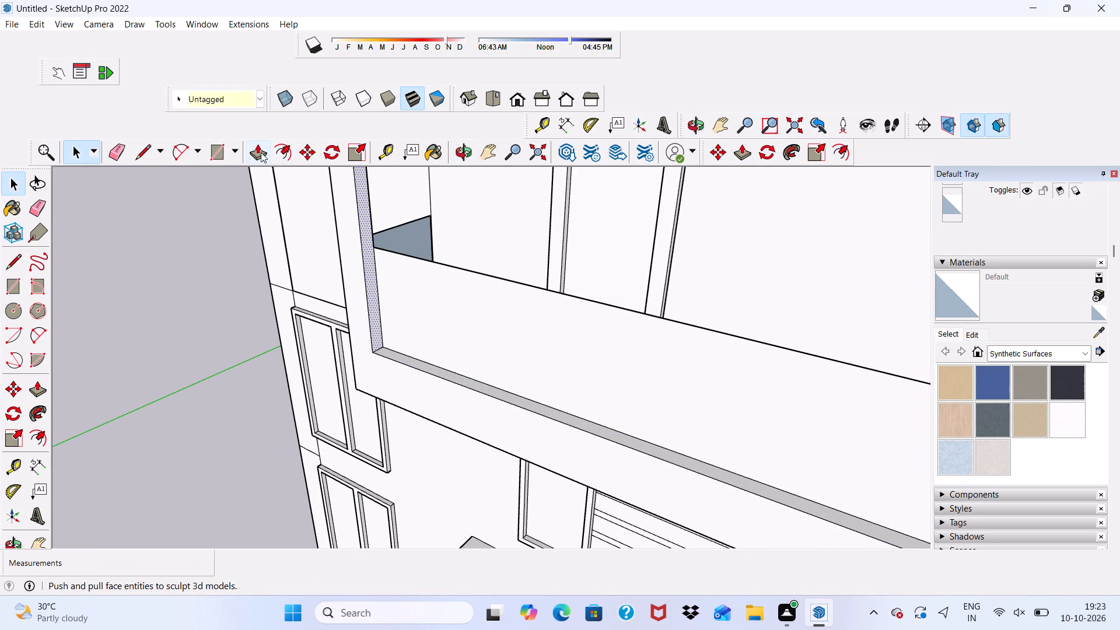
{"action": "left_click_drag", "start_coordinate": [372, 281], "coordinate": [377, 285]}
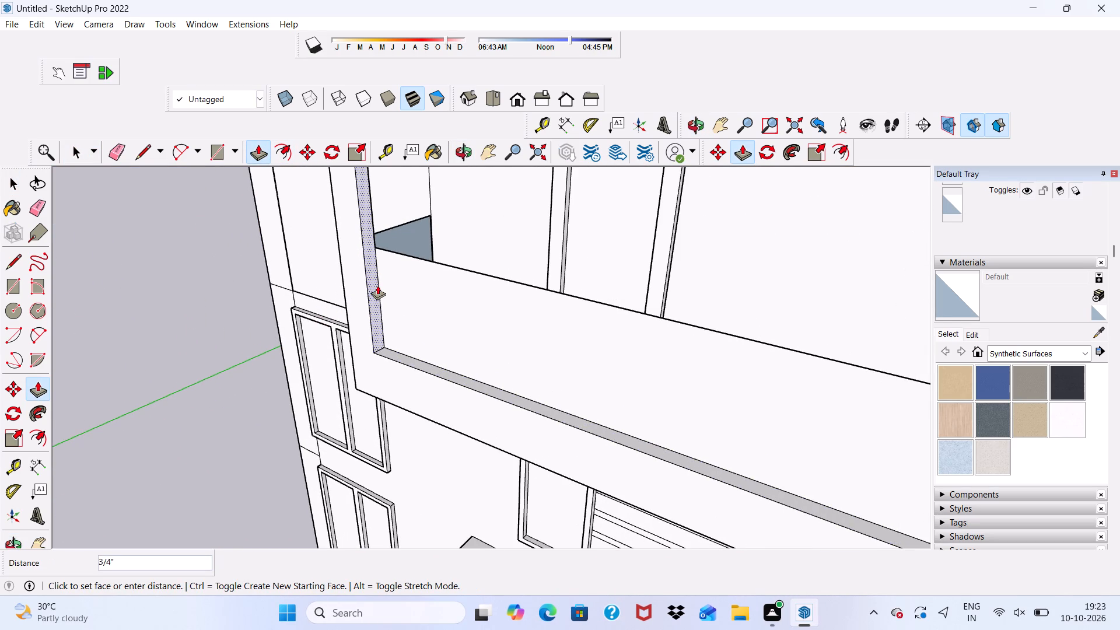
{"action": "left_click_drag", "start_coordinate": [377, 285], "coordinate": [379, 287]}
{"action": "left_click", "coordinate": [379, 287]}
{"action": "scroll", "coordinate": [387, 287], "scroll_direction": "down", "scroll_amount": 5}
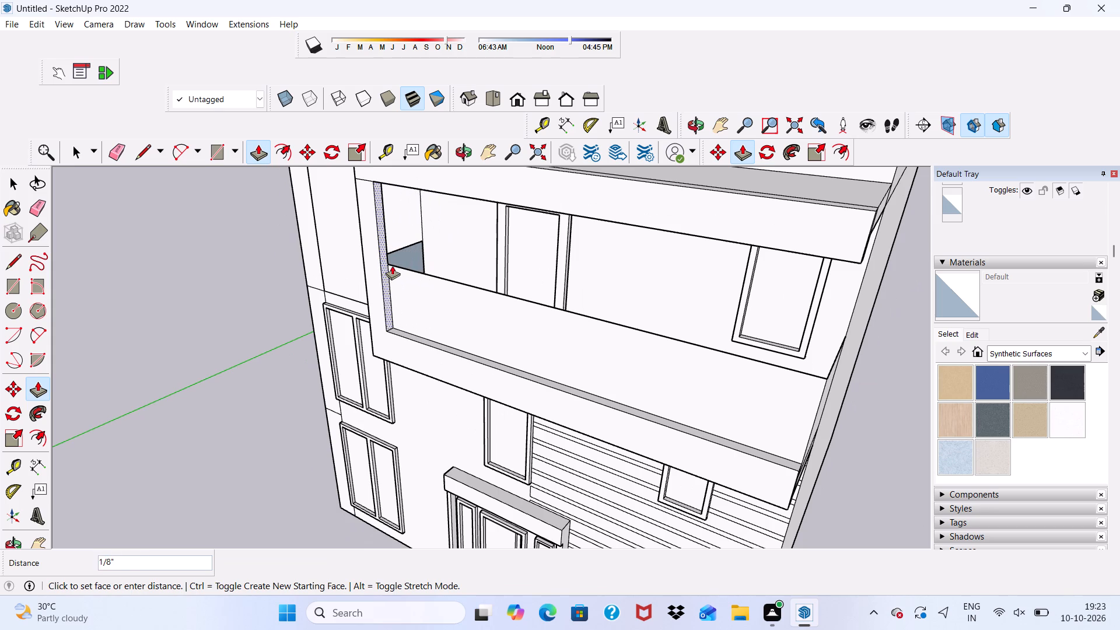
{"action": "double_click", "coordinate": [395, 274]}
{"action": "scroll", "coordinate": [390, 303], "scroll_direction": "down", "scroll_amount": 2}
{"action": "middle_click_drag", "start_coordinate": [389, 307], "coordinate": [550, 231]}
{"action": "key", "text": "space"}
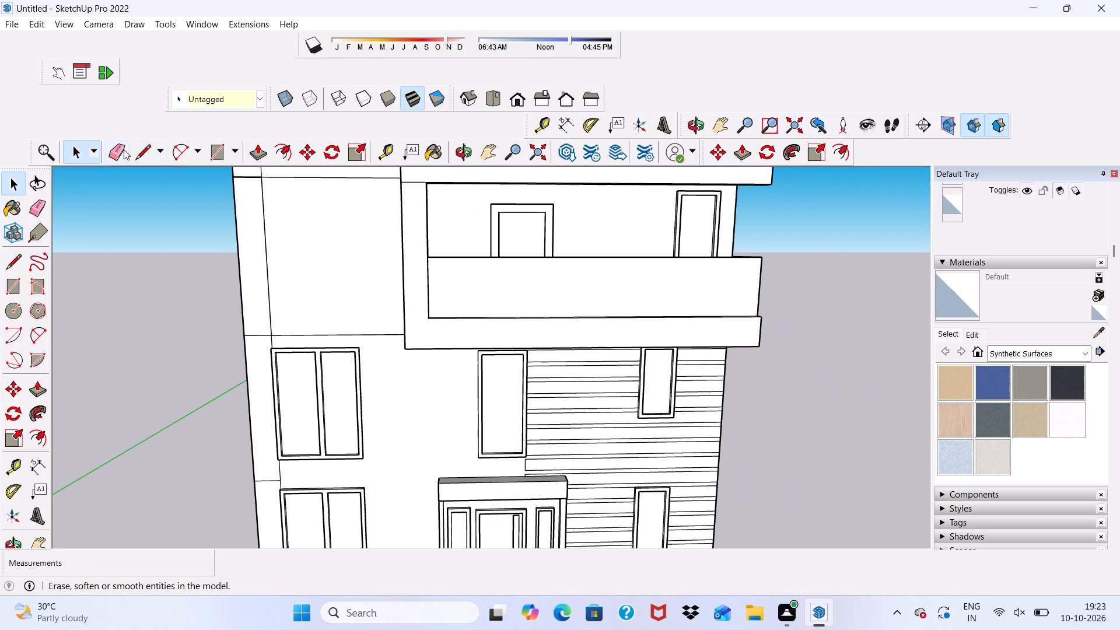
Erase the stray edge at the post's upper front and the edge between the clad-side end panel and the slab.
{"action": "left_click", "coordinate": [124, 149]}
{"action": "scroll", "coordinate": [407, 206], "scroll_direction": "up", "scroll_amount": 4}
{"action": "left_click_drag", "start_coordinate": [419, 170], "coordinate": [419, 181]}
{"action": "scroll", "coordinate": [418, 191], "scroll_direction": "down", "scroll_amount": 4}
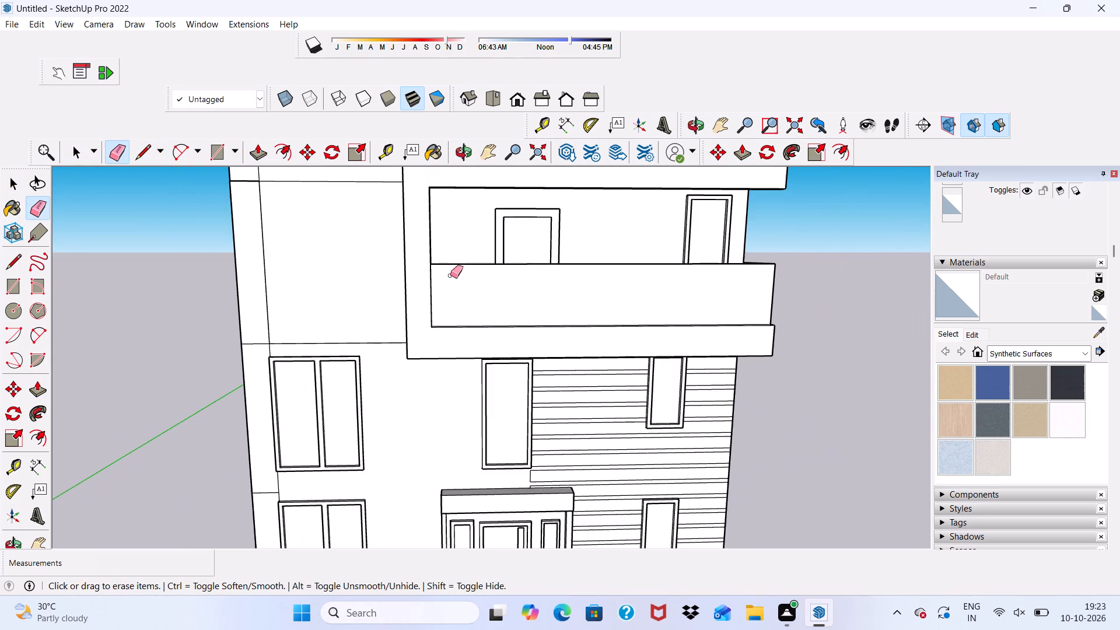
{"action": "scroll", "coordinate": [450, 275], "scroll_direction": "down", "scroll_amount": 7}
{"action": "middle_click_drag", "start_coordinate": [422, 261], "coordinate": [127, 276]}
{"action": "scroll", "coordinate": [534, 300], "scroll_direction": "up", "scroll_amount": 4}
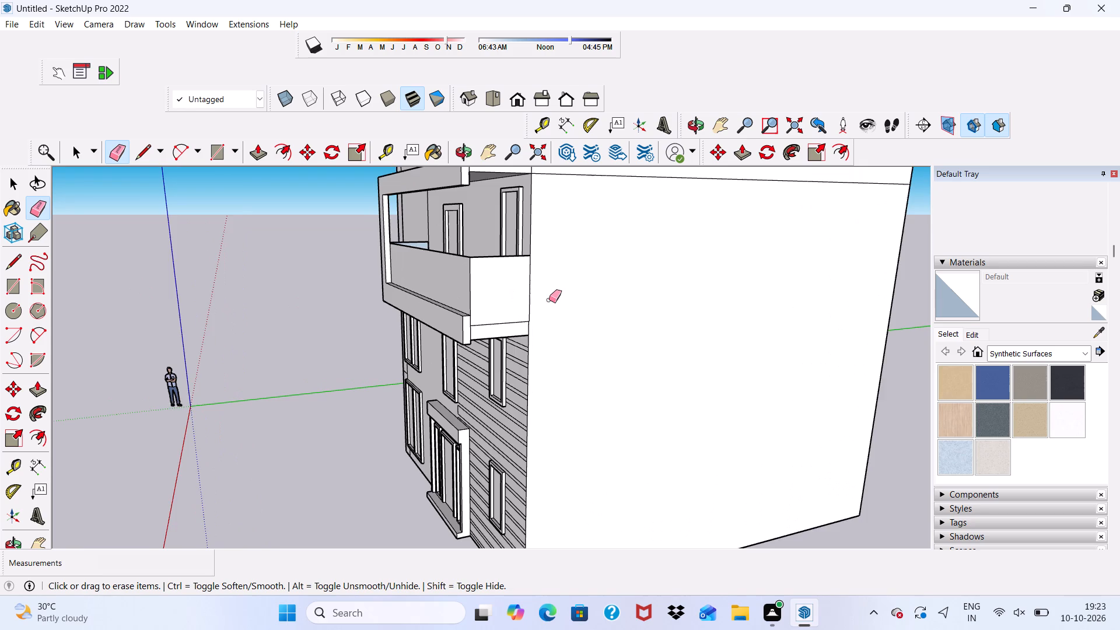
{"action": "scroll", "coordinate": [447, 299], "scroll_direction": "up", "scroll_amount": 5}
{"action": "scroll", "coordinate": [437, 292], "scroll_direction": "down", "scroll_amount": 1}
{"action": "middle_click_drag", "start_coordinate": [436, 293], "coordinate": [516, 278]}
{"action": "scroll", "coordinate": [651, 369], "scroll_direction": "up", "scroll_amount": 1}
{"action": "left_click_drag", "start_coordinate": [614, 297], "coordinate": [624, 318]}
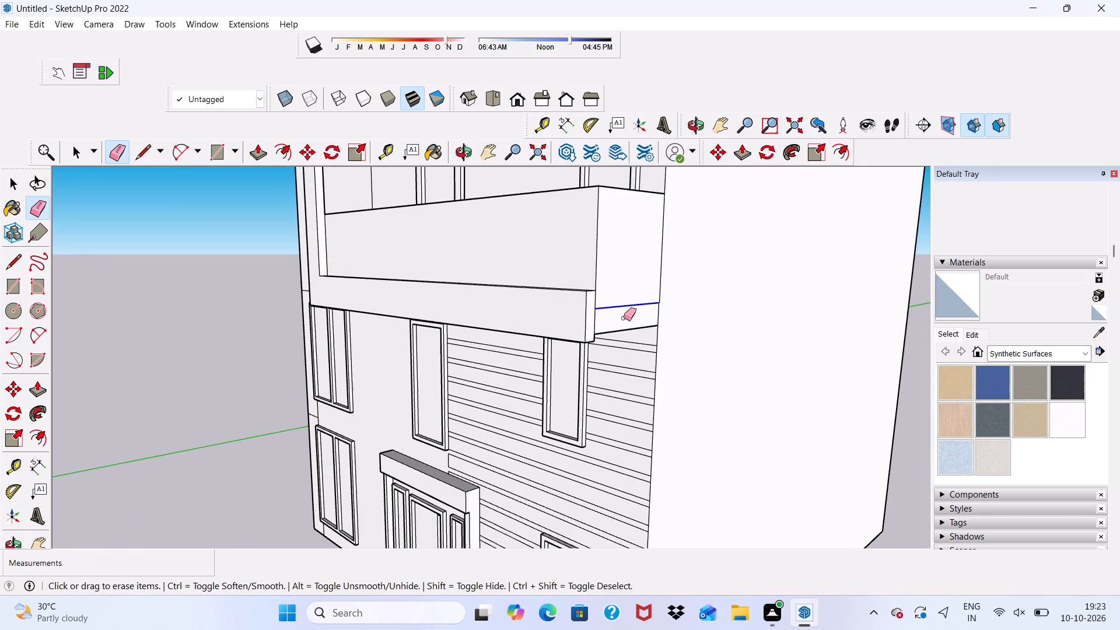
{"action": "left_click_drag", "start_coordinate": [624, 318], "coordinate": [624, 320]}
Erase the edge between the post-side end panel and the slab, plus its short continuation across the post's side.
{"action": "scroll", "coordinate": [547, 324], "scroll_direction": "down", "scroll_amount": 2}
{"action": "middle_click_drag", "start_coordinate": [485, 341], "coordinate": [871, 385]}
{"action": "scroll", "coordinate": [425, 323], "scroll_direction": "up", "scroll_amount": 8}
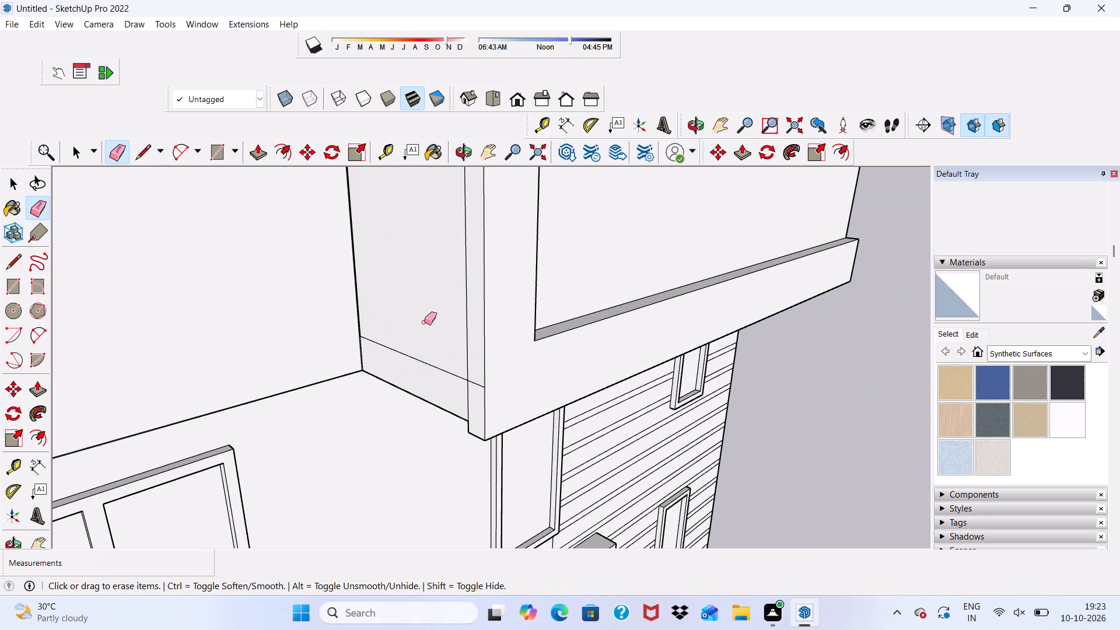
{"action": "left_click_drag", "start_coordinate": [424, 333], "coordinate": [423, 355]}
{"action": "left_click_drag", "start_coordinate": [423, 357], "coordinate": [424, 370]}
{"action": "scroll", "coordinate": [461, 374], "scroll_direction": "up", "scroll_amount": 2}
{"action": "left_click_drag", "start_coordinate": [480, 377], "coordinate": [480, 379]}
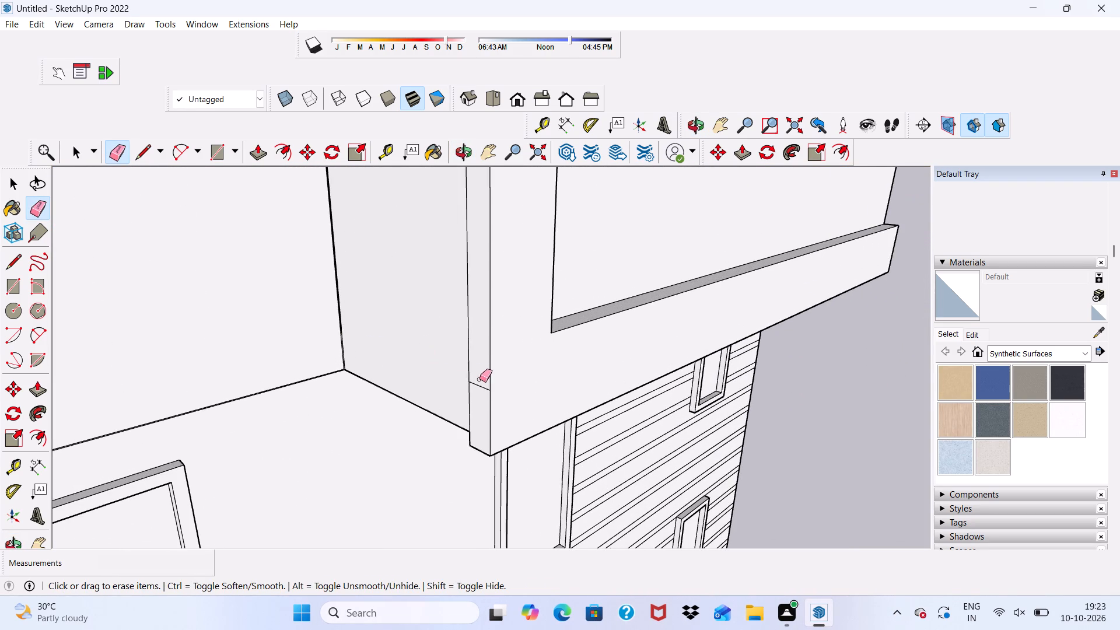
{"action": "left_click_drag", "start_coordinate": [480, 379], "coordinate": [481, 398]}
Erase the remaining short seams on the post's outer side face, from the panel's top edge up to the upper slab's end.
{"action": "scroll", "coordinate": [473, 398], "scroll_direction": "down", "scroll_amount": 12}
{"action": "scroll", "coordinate": [483, 339], "scroll_direction": "up", "scroll_amount": 10}
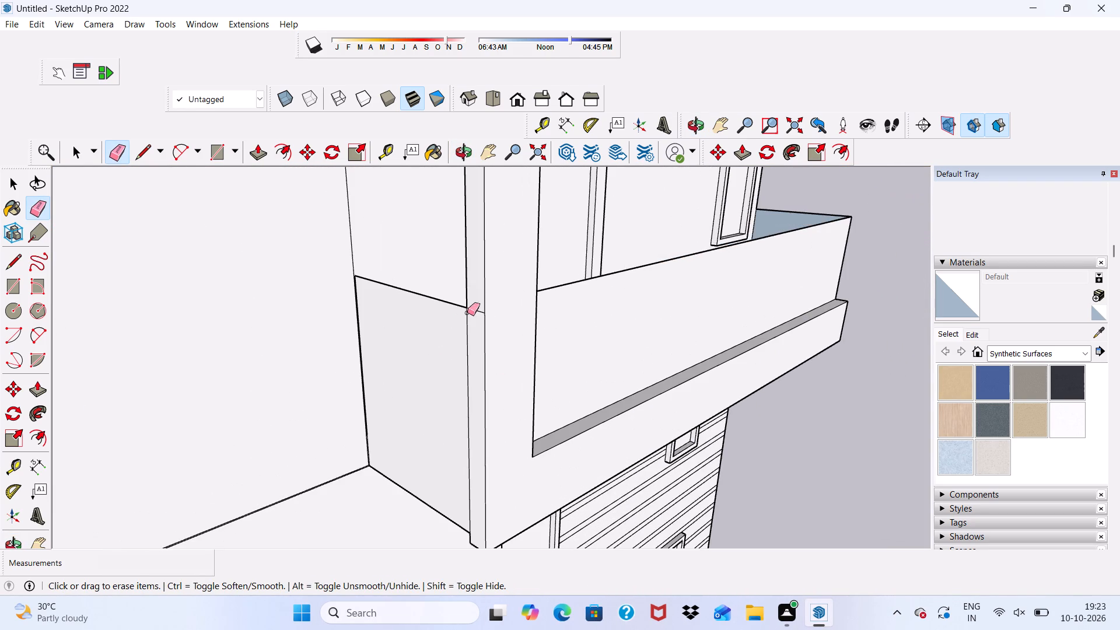
{"action": "left_click_drag", "start_coordinate": [472, 311], "coordinate": [473, 325]}
{"action": "scroll", "coordinate": [470, 325], "scroll_direction": "down", "scroll_amount": 10}
{"action": "scroll", "coordinate": [462, 233], "scroll_direction": "up", "scroll_amount": 10}
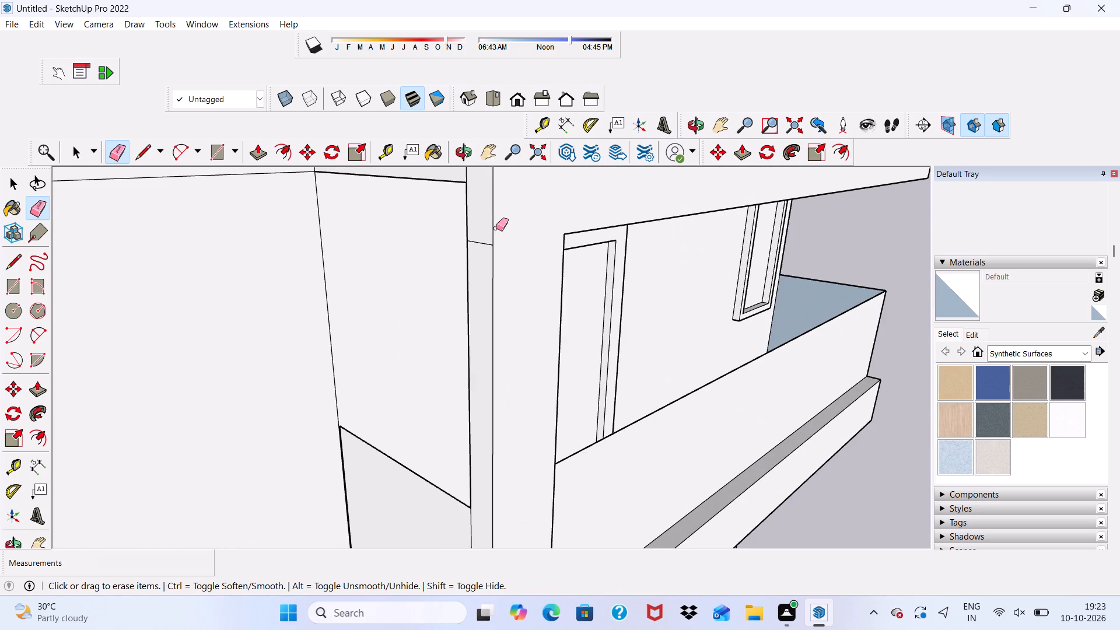
{"action": "left_click_drag", "start_coordinate": [473, 232], "coordinate": [478, 260]}
{"action": "scroll", "coordinate": [474, 251], "scroll_direction": "down", "scroll_amount": 11}
{"action": "scroll", "coordinate": [471, 222], "scroll_direction": "up", "scroll_amount": 5}
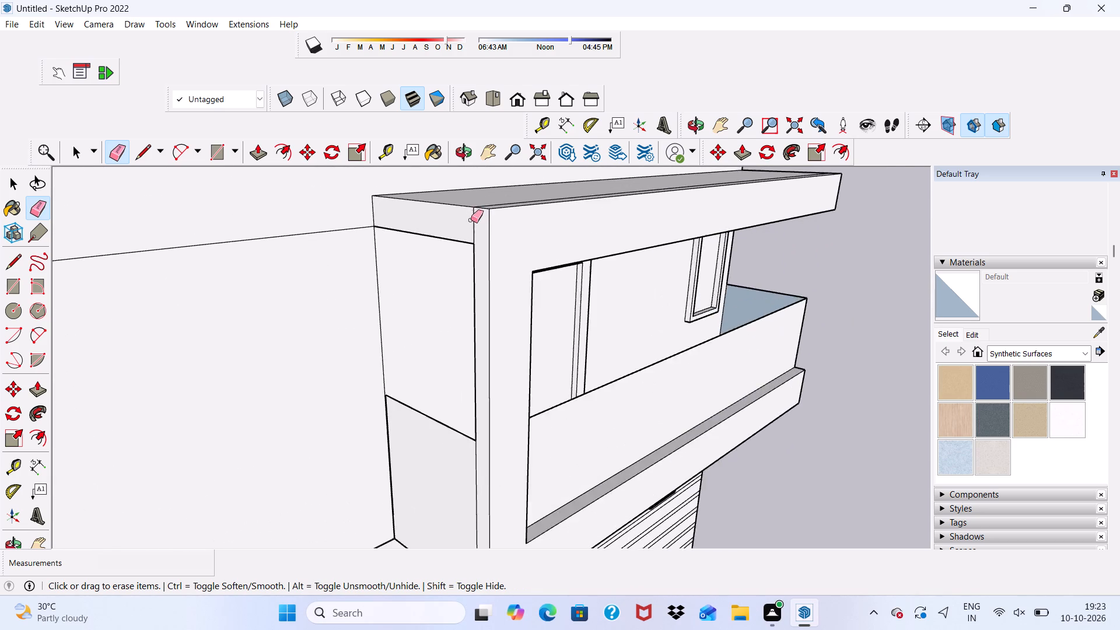
{"action": "scroll", "coordinate": [471, 220], "scroll_direction": "up", "scroll_amount": 5}
{"action": "left_click_drag", "start_coordinate": [481, 221], "coordinate": [475, 226]}
{"action": "left_click", "coordinate": [475, 226]}
{"action": "scroll", "coordinate": [474, 227], "scroll_direction": "down", "scroll_amount": 6}
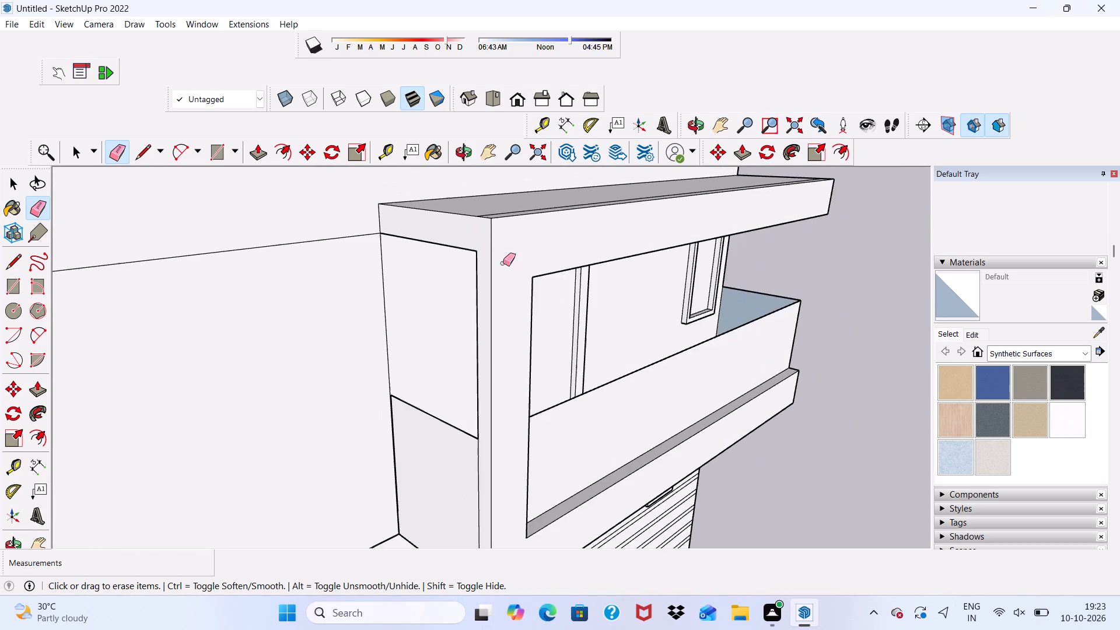
{"action": "scroll", "coordinate": [503, 263], "scroll_direction": "down", "scroll_amount": 6}
{"action": "middle_click_drag", "start_coordinate": [494, 275], "coordinate": [315, 230]}
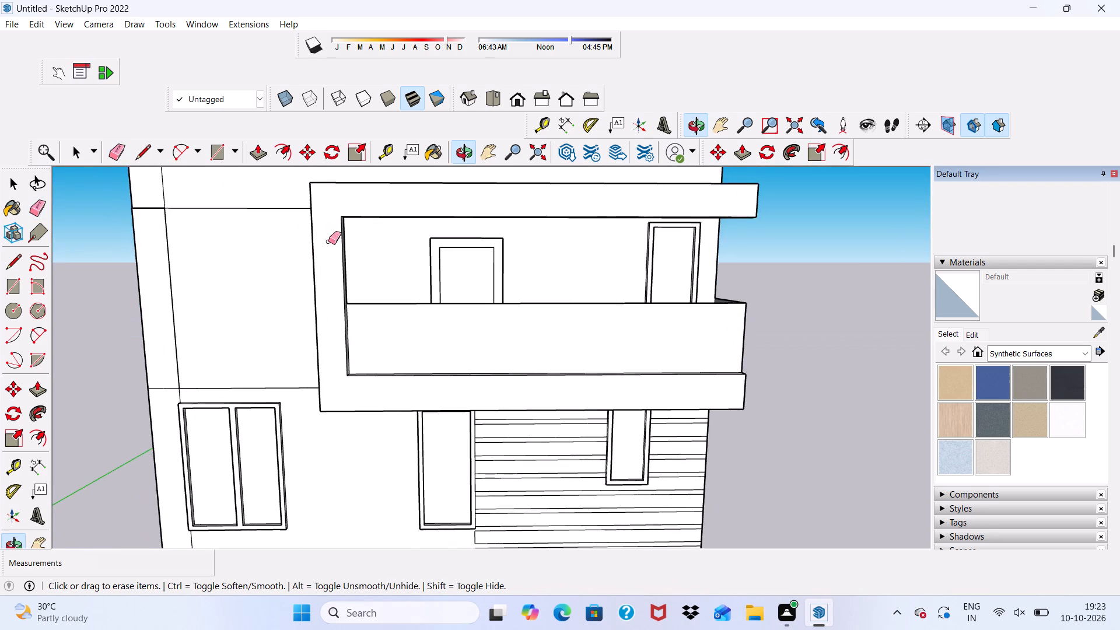
{"action": "scroll", "coordinate": [328, 242], "scroll_direction": "down", "scroll_amount": 10}
{"action": "middle_click_drag", "start_coordinate": [525, 370], "coordinate": [516, 293]}
{"action": "key", "text": "space"}
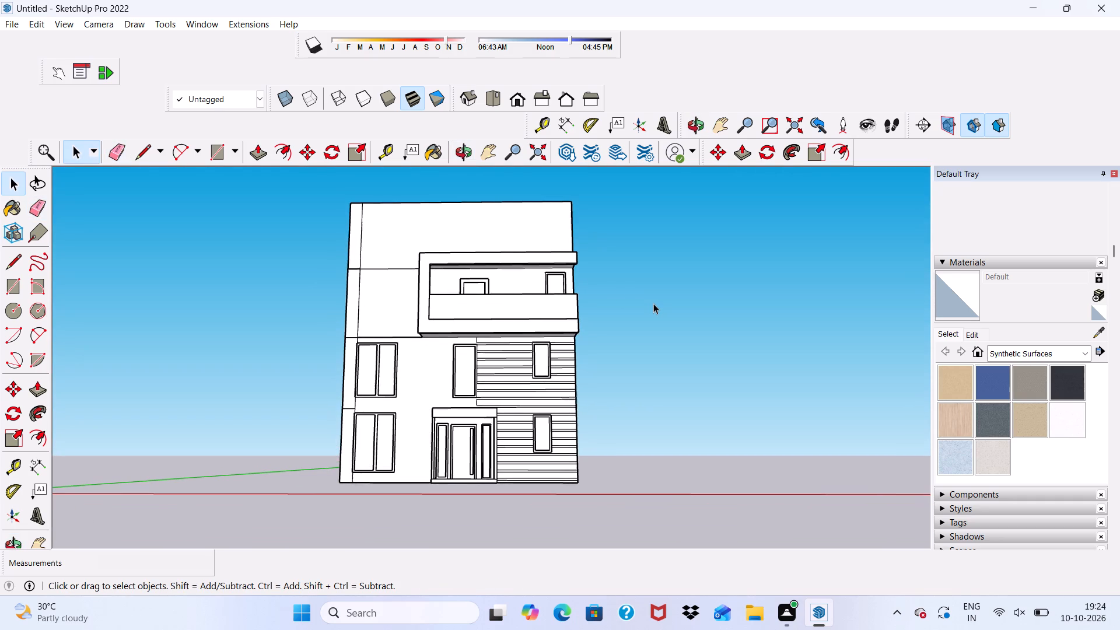
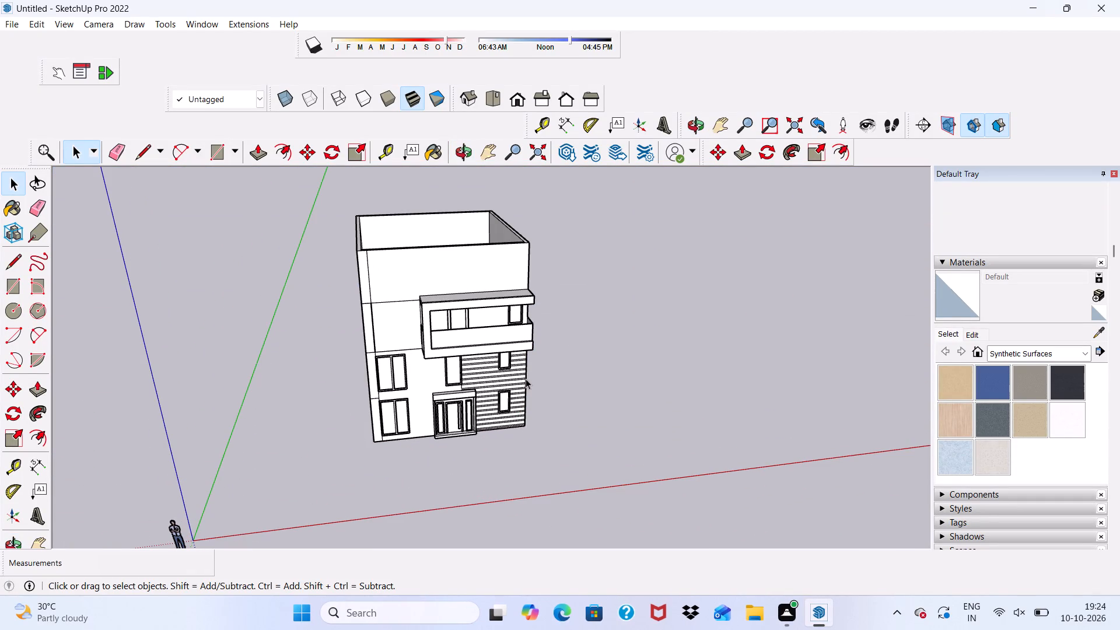
Push/Pull the narrow front strip on top of the balcony roof upward by about 5 3/16".
{"action": "scroll", "coordinate": [526, 379], "scroll_direction": "up", "scroll_amount": 4}
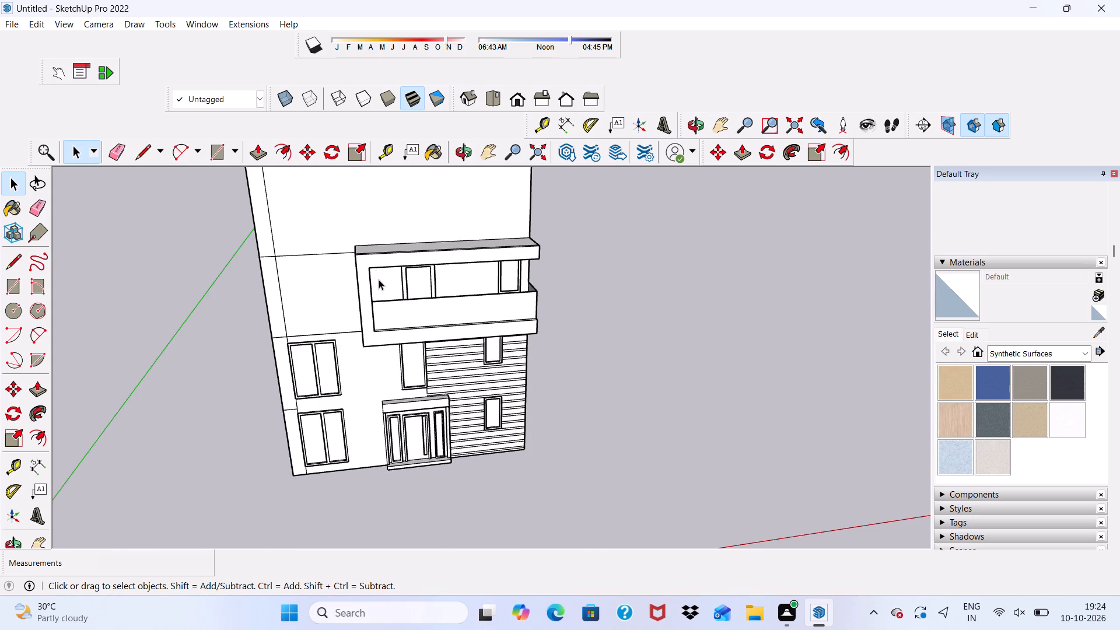
{"action": "middle_click_drag", "start_coordinate": [379, 279], "coordinate": [338, 352]}
{"action": "scroll", "coordinate": [373, 301], "scroll_direction": "up", "scroll_amount": 8}
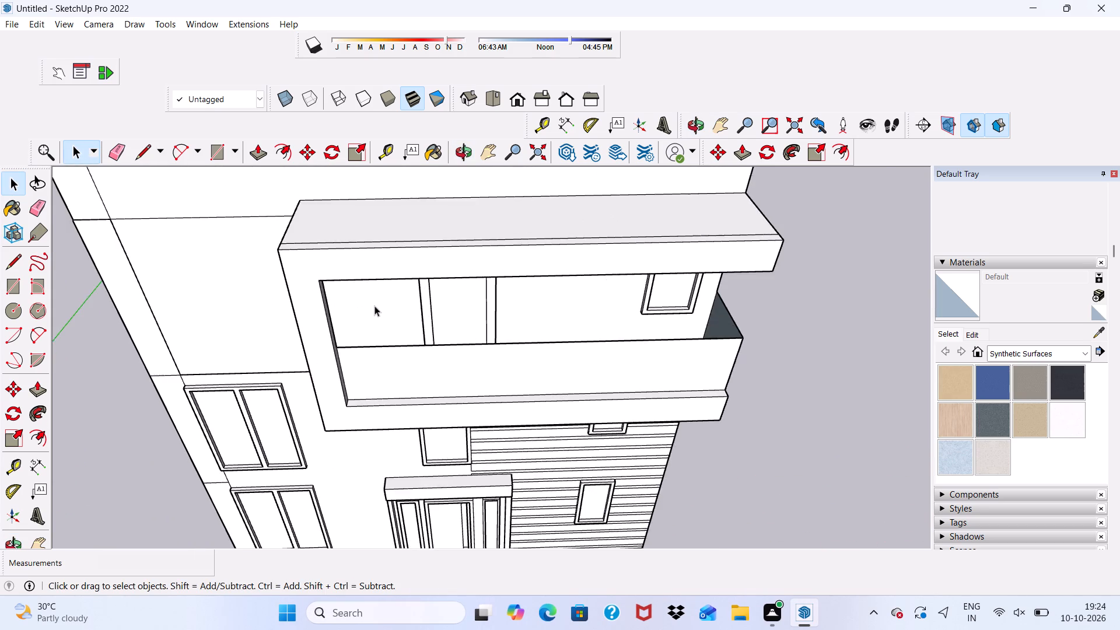
{"action": "middle_click_drag", "start_coordinate": [374, 306], "coordinate": [306, 421]}
{"action": "scroll", "coordinate": [298, 387], "scroll_direction": "up", "scroll_amount": 9}
{"action": "left_click", "coordinate": [267, 365]}
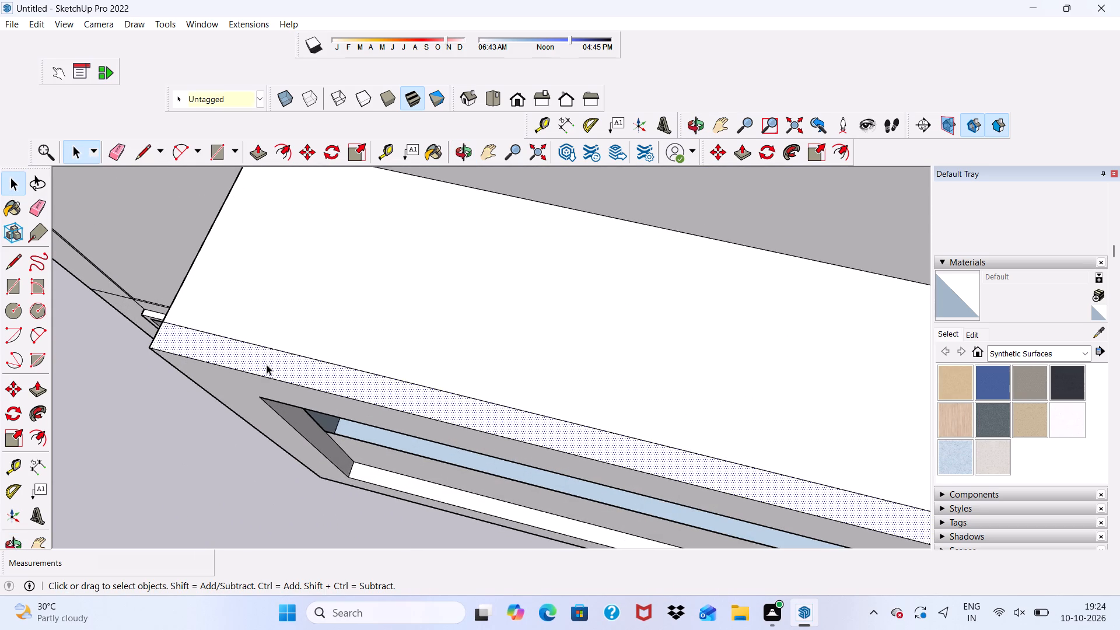
{"action": "left_click", "coordinate": [261, 154]}
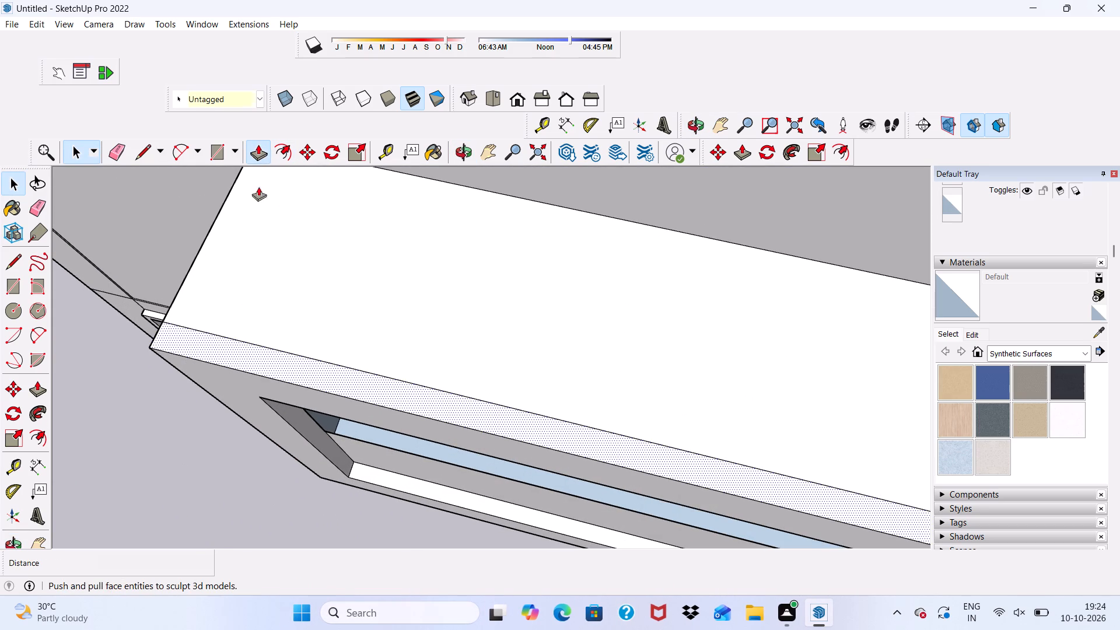
{"action": "left_click_drag", "start_coordinate": [269, 358], "coordinate": [269, 341]}
{"action": "scroll", "coordinate": [270, 351], "scroll_direction": "down", "scroll_amount": 5}
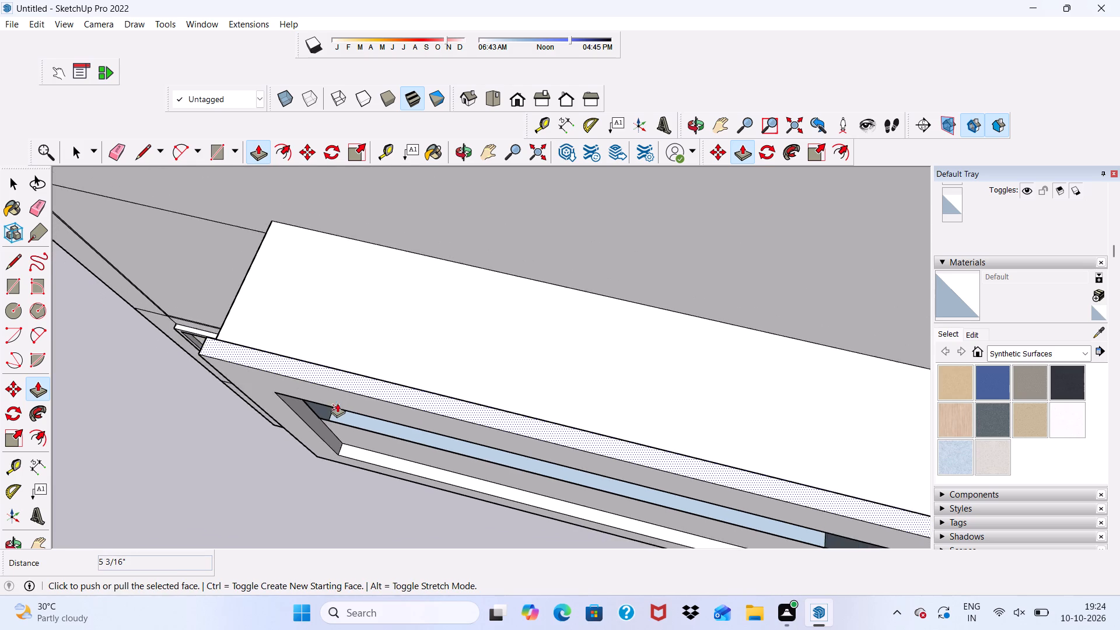
{"action": "middle_click_drag", "start_coordinate": [337, 403], "coordinate": [348, 313]}
{"action": "scroll", "coordinate": [351, 308], "scroll_direction": "up", "scroll_amount": 1}
{"action": "scroll", "coordinate": [351, 308], "scroll_direction": "down", "scroll_amount": 6}
{"action": "middle_click_drag", "start_coordinate": [389, 344], "coordinate": [423, 250]}
{"action": "scroll", "coordinate": [431, 253], "scroll_direction": "up", "scroll_amount": 1}
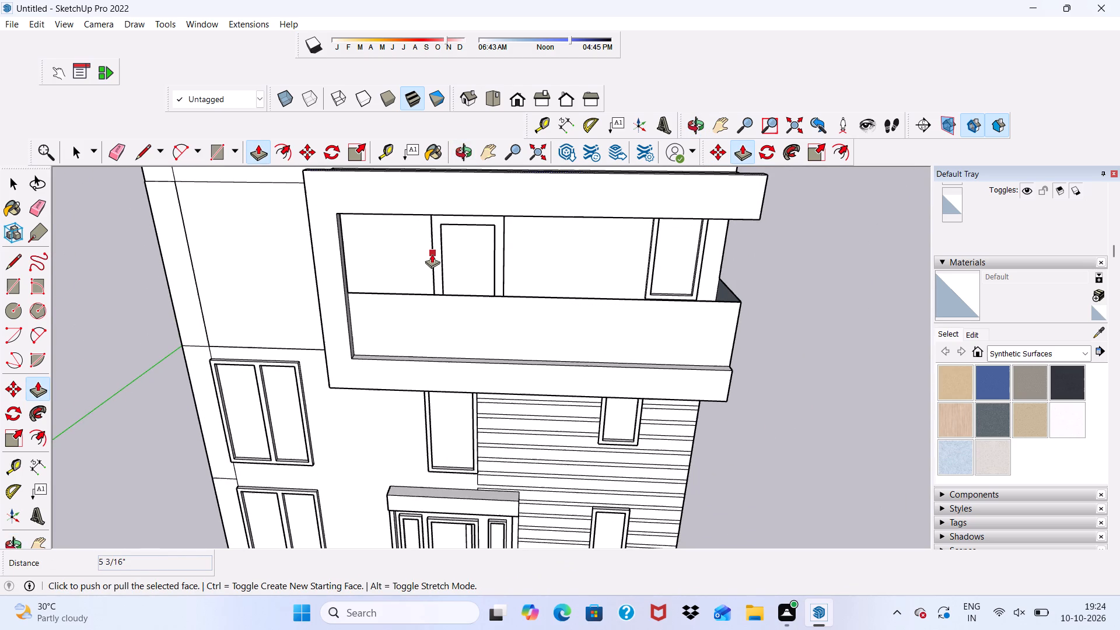
{"action": "key", "text": "space"}
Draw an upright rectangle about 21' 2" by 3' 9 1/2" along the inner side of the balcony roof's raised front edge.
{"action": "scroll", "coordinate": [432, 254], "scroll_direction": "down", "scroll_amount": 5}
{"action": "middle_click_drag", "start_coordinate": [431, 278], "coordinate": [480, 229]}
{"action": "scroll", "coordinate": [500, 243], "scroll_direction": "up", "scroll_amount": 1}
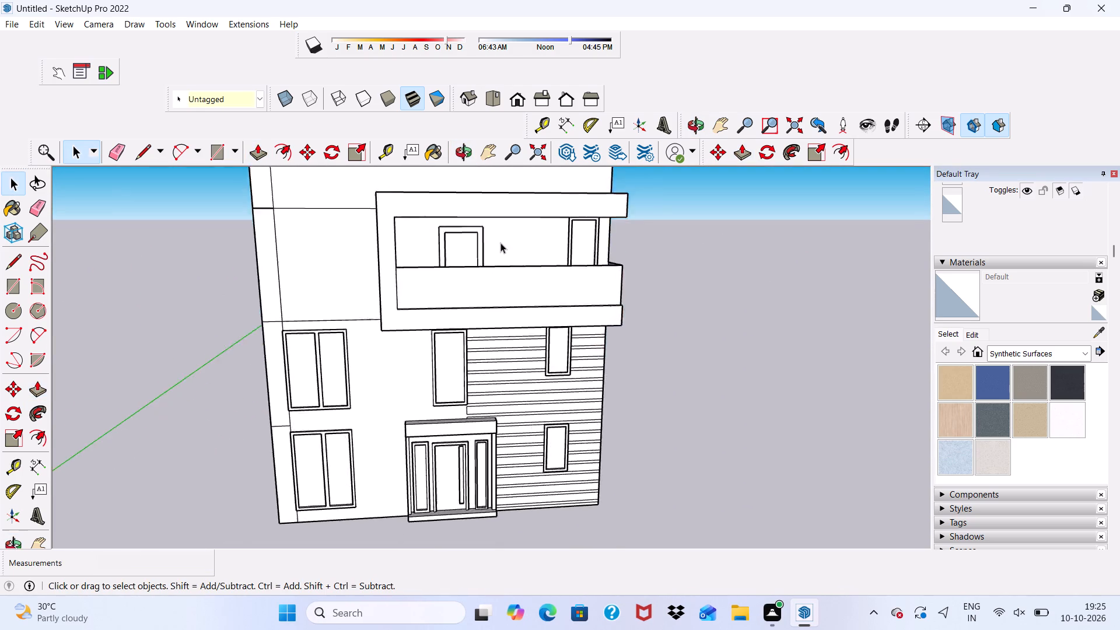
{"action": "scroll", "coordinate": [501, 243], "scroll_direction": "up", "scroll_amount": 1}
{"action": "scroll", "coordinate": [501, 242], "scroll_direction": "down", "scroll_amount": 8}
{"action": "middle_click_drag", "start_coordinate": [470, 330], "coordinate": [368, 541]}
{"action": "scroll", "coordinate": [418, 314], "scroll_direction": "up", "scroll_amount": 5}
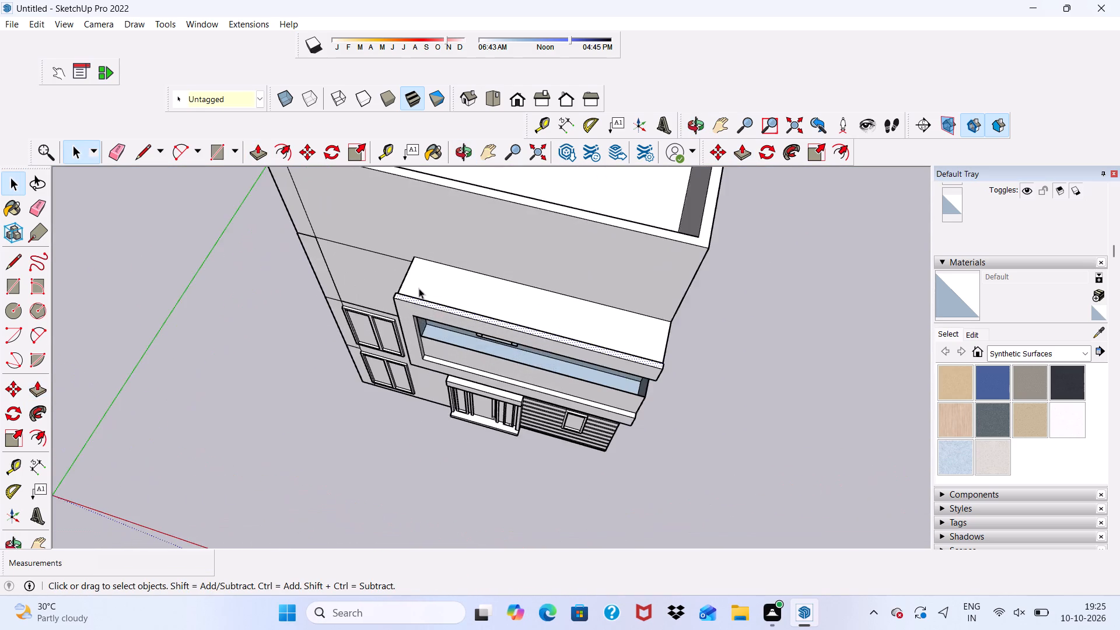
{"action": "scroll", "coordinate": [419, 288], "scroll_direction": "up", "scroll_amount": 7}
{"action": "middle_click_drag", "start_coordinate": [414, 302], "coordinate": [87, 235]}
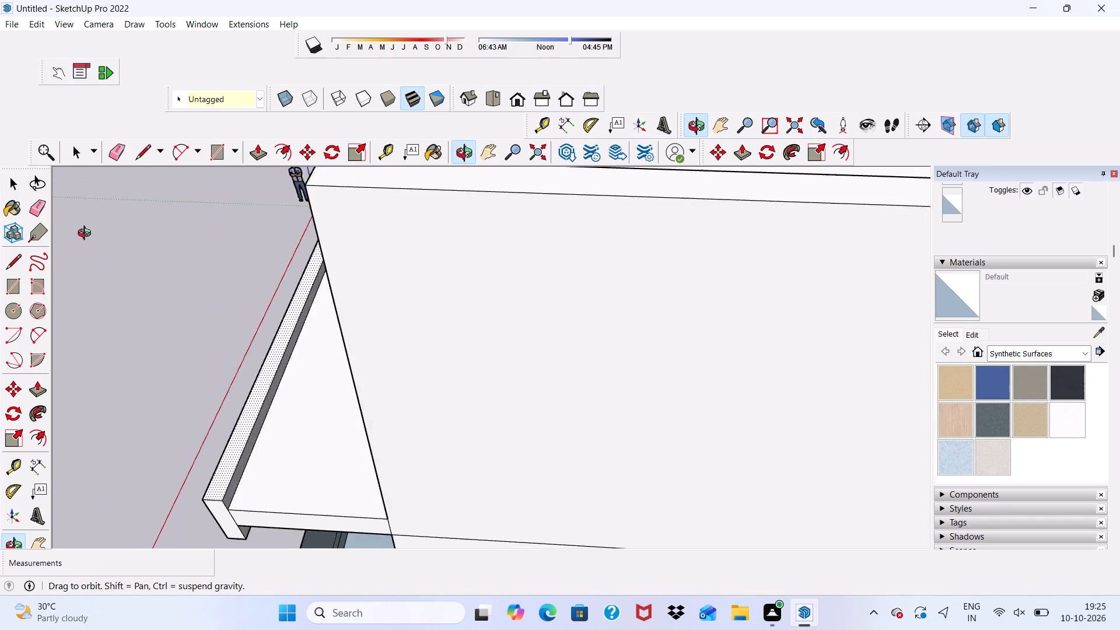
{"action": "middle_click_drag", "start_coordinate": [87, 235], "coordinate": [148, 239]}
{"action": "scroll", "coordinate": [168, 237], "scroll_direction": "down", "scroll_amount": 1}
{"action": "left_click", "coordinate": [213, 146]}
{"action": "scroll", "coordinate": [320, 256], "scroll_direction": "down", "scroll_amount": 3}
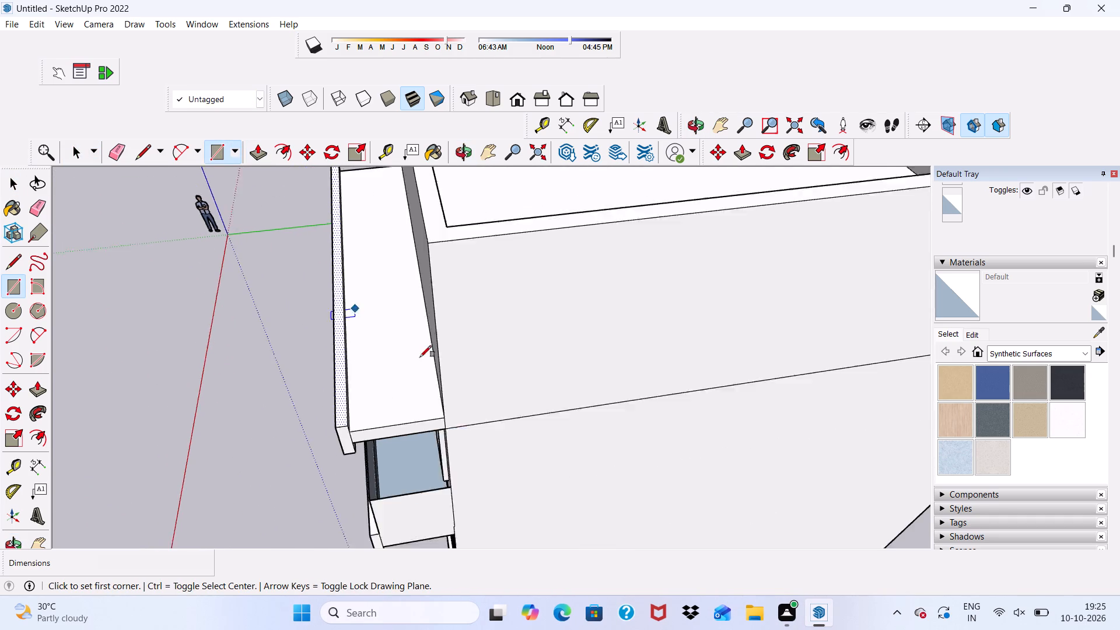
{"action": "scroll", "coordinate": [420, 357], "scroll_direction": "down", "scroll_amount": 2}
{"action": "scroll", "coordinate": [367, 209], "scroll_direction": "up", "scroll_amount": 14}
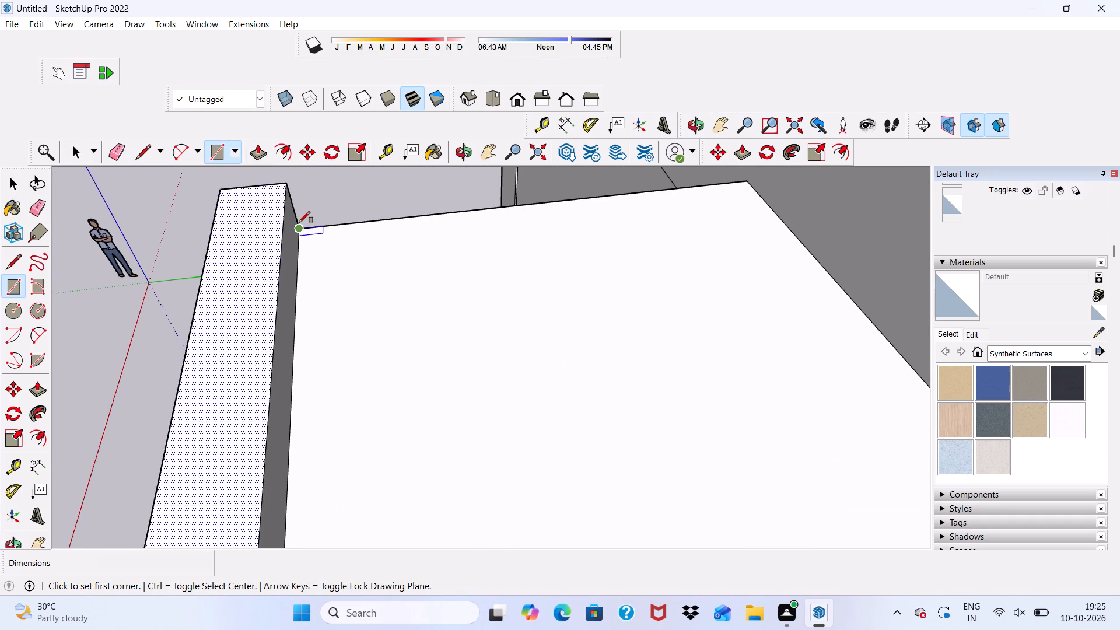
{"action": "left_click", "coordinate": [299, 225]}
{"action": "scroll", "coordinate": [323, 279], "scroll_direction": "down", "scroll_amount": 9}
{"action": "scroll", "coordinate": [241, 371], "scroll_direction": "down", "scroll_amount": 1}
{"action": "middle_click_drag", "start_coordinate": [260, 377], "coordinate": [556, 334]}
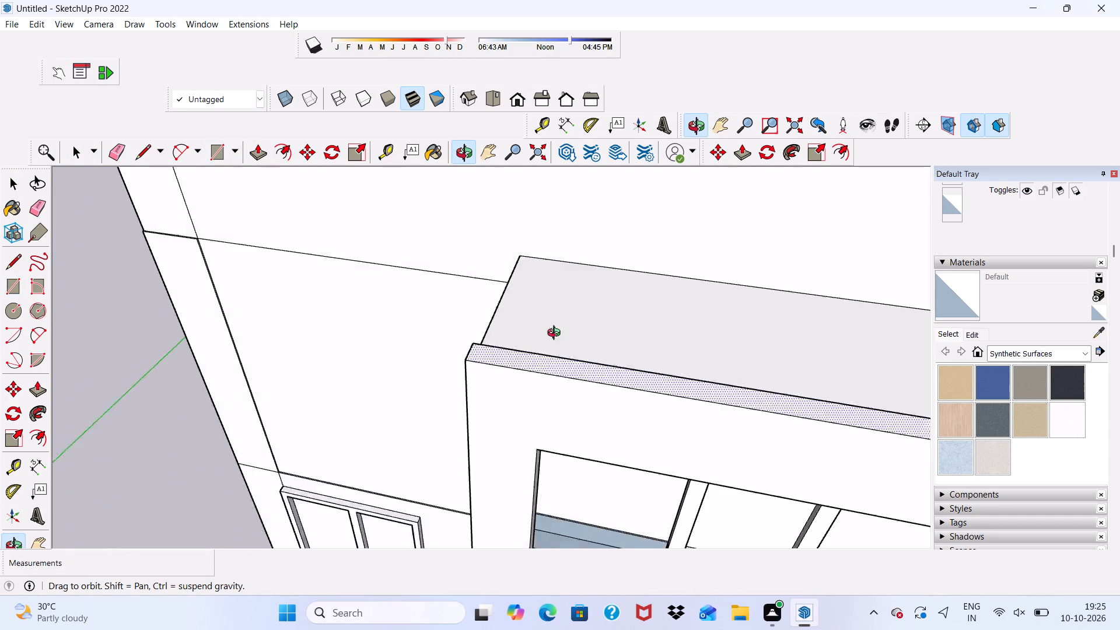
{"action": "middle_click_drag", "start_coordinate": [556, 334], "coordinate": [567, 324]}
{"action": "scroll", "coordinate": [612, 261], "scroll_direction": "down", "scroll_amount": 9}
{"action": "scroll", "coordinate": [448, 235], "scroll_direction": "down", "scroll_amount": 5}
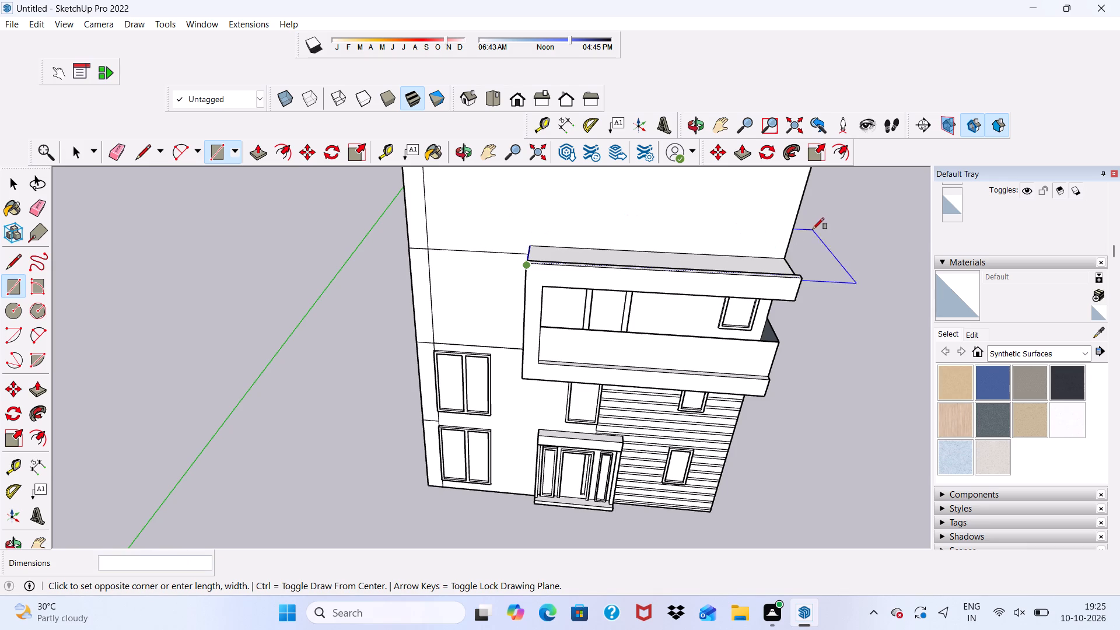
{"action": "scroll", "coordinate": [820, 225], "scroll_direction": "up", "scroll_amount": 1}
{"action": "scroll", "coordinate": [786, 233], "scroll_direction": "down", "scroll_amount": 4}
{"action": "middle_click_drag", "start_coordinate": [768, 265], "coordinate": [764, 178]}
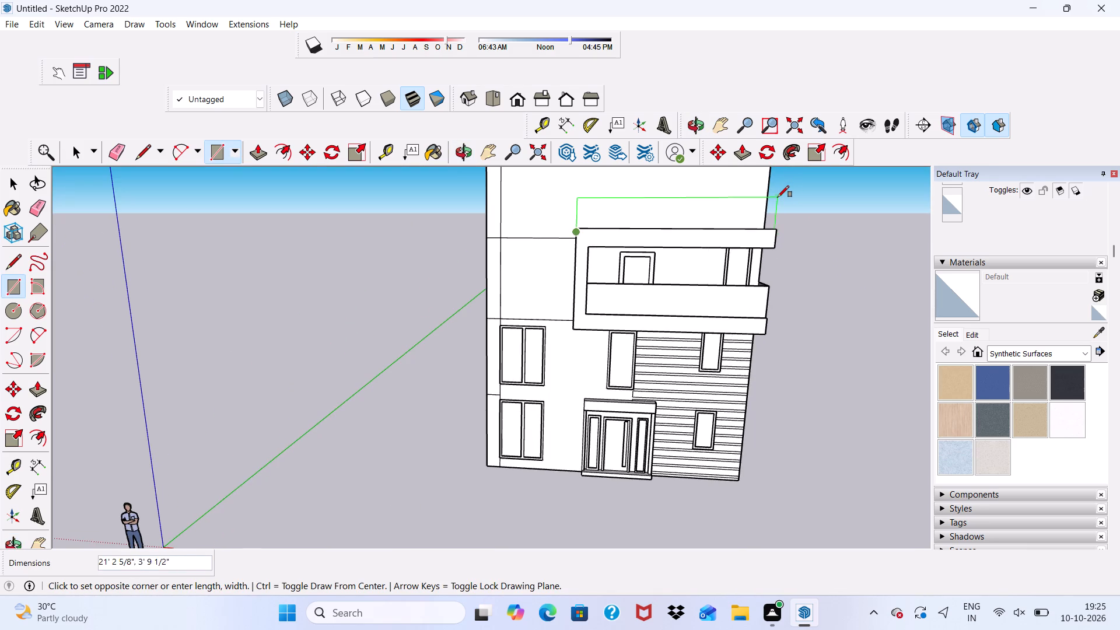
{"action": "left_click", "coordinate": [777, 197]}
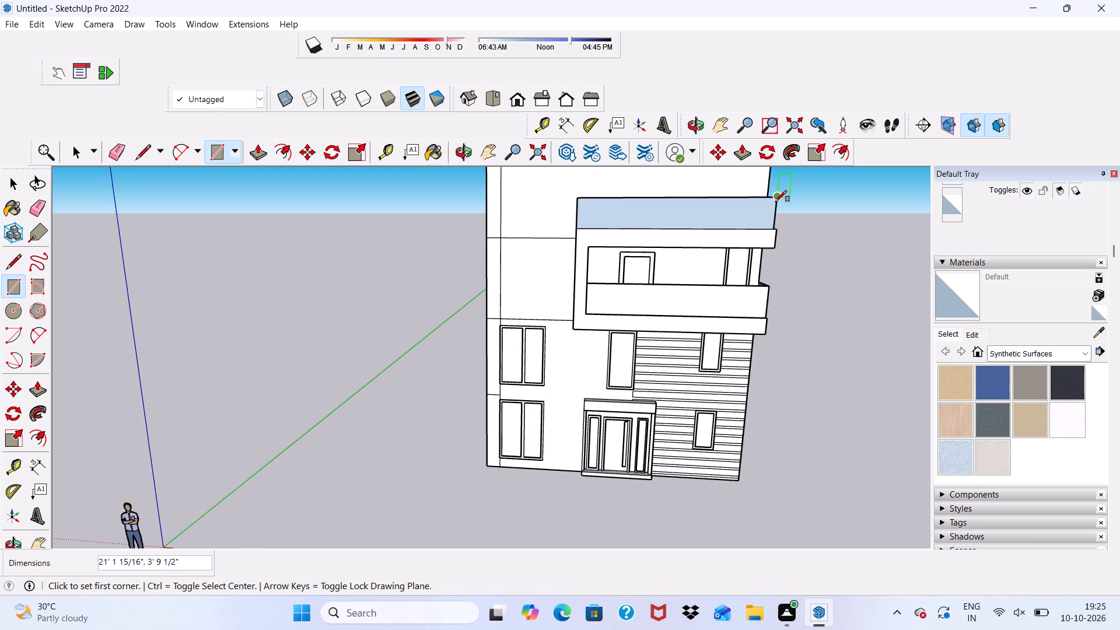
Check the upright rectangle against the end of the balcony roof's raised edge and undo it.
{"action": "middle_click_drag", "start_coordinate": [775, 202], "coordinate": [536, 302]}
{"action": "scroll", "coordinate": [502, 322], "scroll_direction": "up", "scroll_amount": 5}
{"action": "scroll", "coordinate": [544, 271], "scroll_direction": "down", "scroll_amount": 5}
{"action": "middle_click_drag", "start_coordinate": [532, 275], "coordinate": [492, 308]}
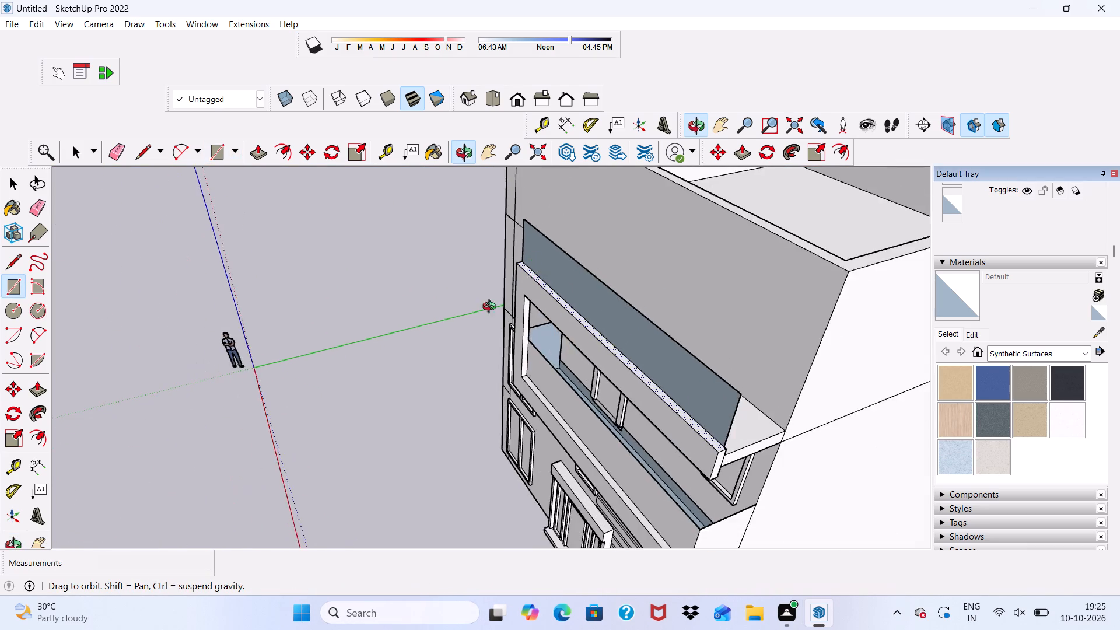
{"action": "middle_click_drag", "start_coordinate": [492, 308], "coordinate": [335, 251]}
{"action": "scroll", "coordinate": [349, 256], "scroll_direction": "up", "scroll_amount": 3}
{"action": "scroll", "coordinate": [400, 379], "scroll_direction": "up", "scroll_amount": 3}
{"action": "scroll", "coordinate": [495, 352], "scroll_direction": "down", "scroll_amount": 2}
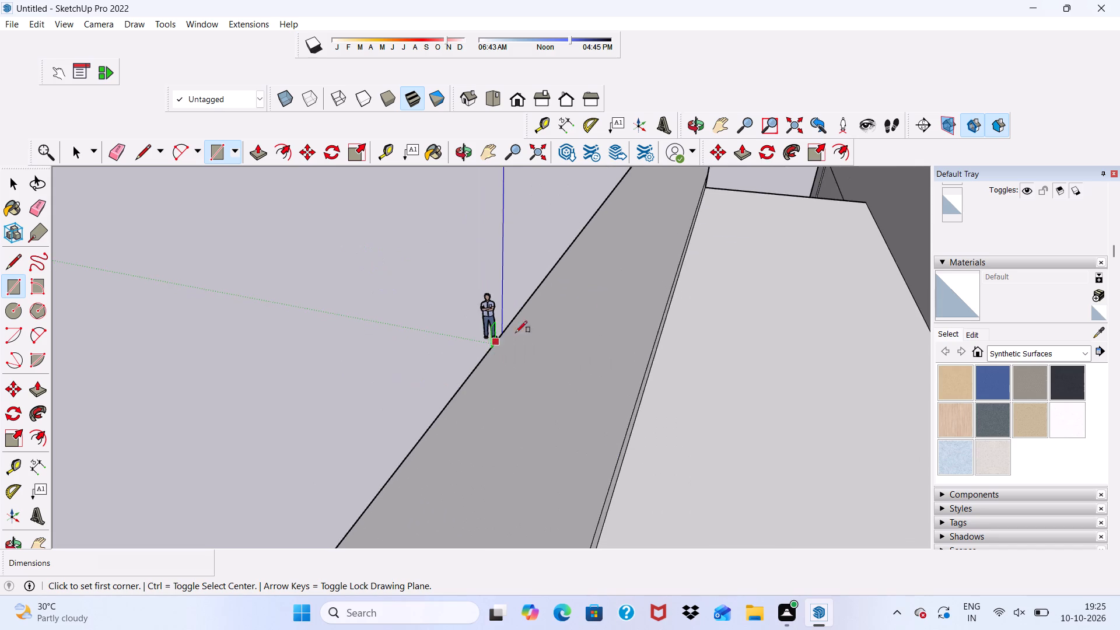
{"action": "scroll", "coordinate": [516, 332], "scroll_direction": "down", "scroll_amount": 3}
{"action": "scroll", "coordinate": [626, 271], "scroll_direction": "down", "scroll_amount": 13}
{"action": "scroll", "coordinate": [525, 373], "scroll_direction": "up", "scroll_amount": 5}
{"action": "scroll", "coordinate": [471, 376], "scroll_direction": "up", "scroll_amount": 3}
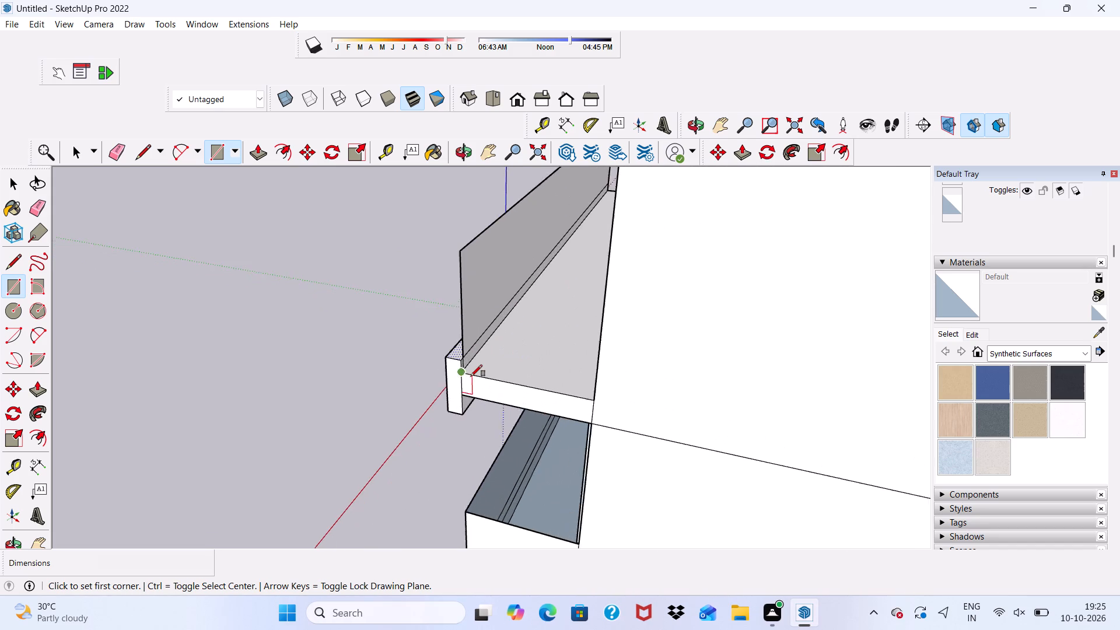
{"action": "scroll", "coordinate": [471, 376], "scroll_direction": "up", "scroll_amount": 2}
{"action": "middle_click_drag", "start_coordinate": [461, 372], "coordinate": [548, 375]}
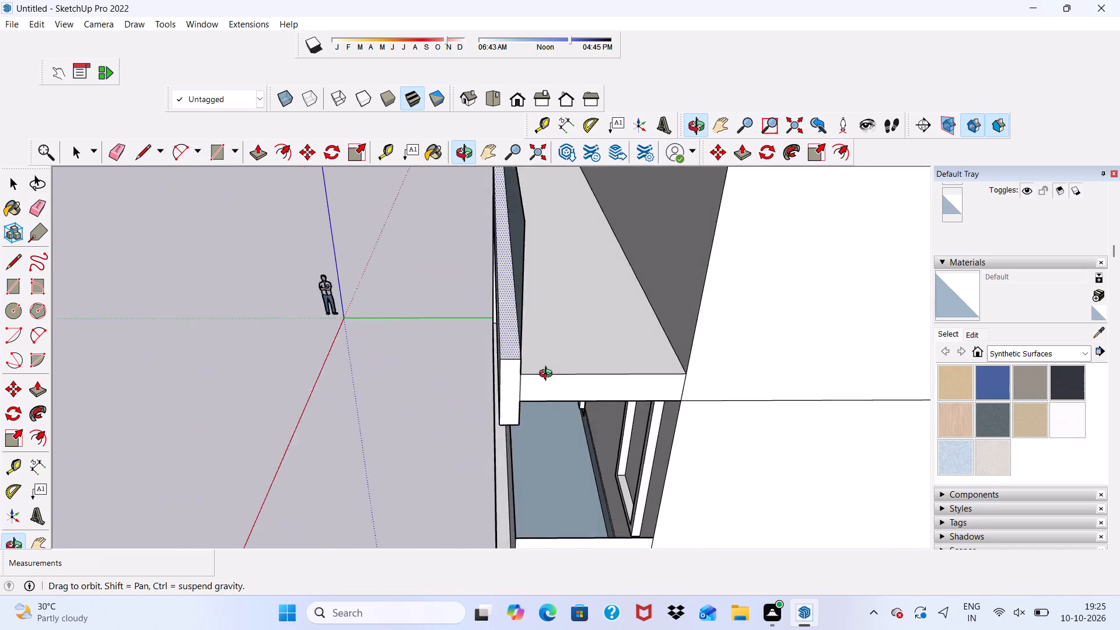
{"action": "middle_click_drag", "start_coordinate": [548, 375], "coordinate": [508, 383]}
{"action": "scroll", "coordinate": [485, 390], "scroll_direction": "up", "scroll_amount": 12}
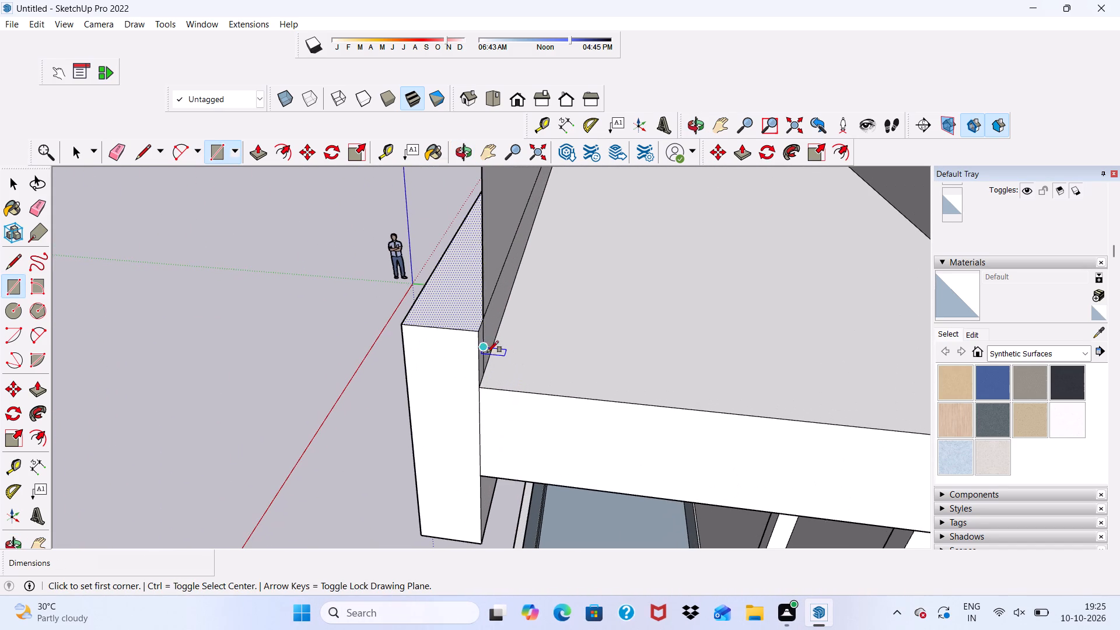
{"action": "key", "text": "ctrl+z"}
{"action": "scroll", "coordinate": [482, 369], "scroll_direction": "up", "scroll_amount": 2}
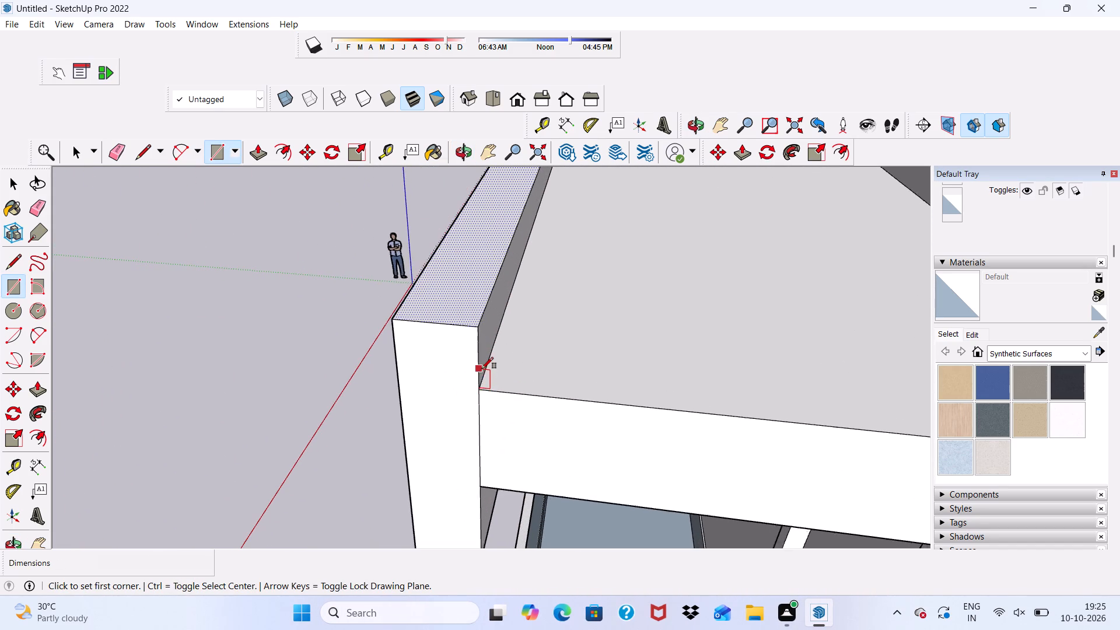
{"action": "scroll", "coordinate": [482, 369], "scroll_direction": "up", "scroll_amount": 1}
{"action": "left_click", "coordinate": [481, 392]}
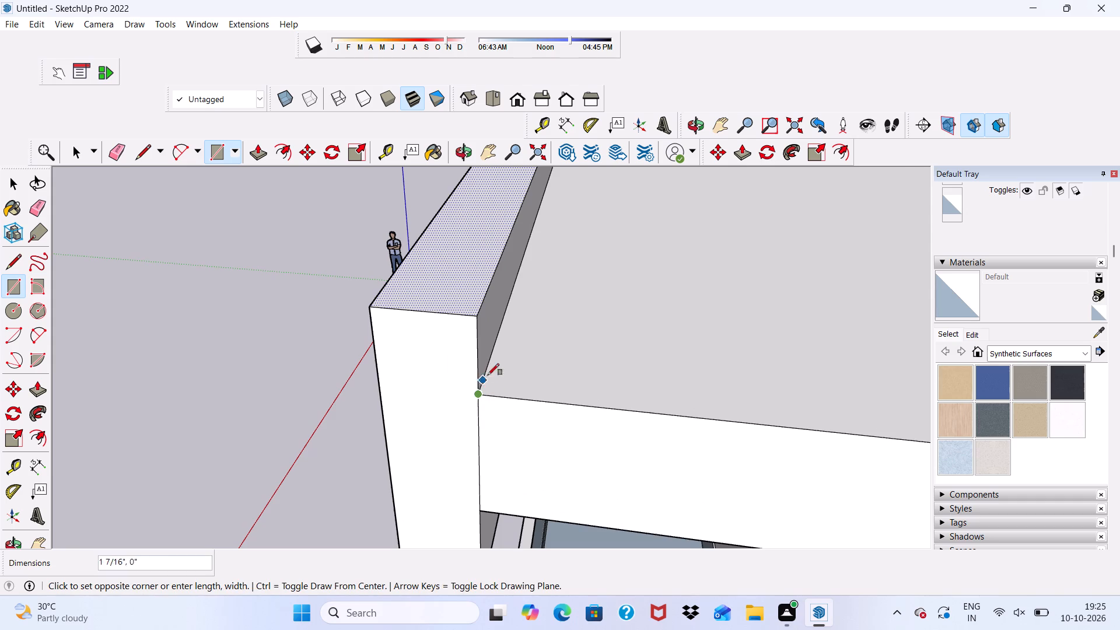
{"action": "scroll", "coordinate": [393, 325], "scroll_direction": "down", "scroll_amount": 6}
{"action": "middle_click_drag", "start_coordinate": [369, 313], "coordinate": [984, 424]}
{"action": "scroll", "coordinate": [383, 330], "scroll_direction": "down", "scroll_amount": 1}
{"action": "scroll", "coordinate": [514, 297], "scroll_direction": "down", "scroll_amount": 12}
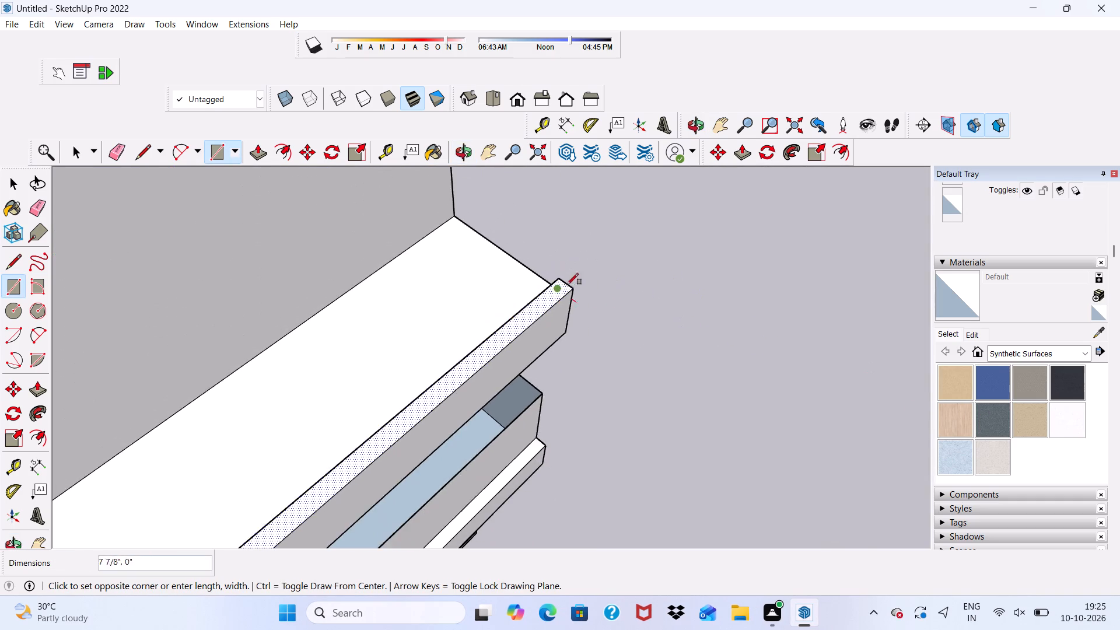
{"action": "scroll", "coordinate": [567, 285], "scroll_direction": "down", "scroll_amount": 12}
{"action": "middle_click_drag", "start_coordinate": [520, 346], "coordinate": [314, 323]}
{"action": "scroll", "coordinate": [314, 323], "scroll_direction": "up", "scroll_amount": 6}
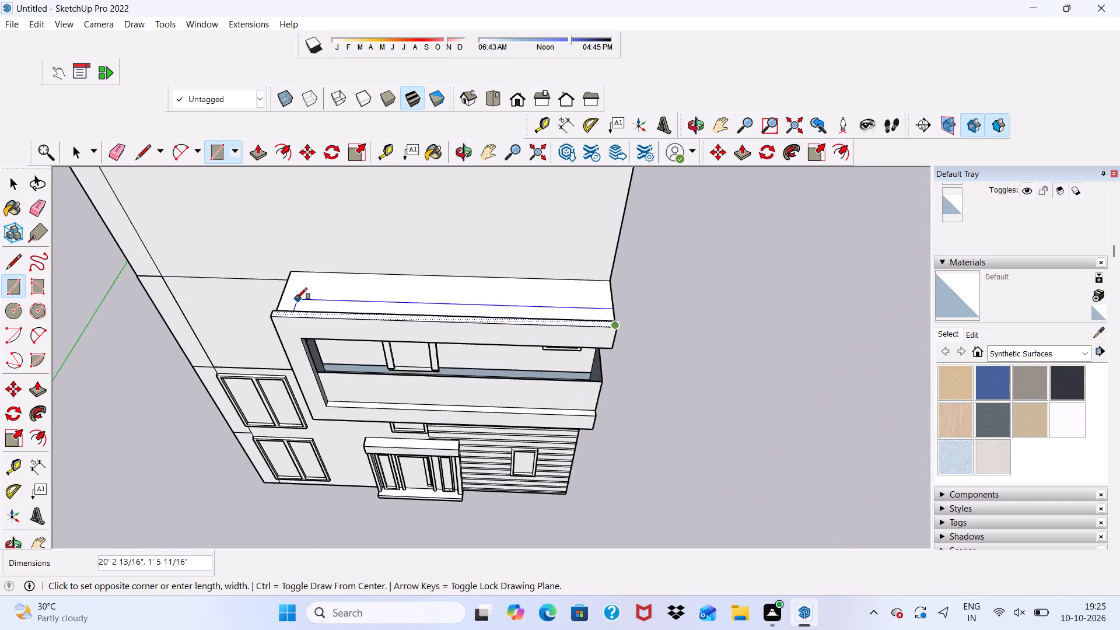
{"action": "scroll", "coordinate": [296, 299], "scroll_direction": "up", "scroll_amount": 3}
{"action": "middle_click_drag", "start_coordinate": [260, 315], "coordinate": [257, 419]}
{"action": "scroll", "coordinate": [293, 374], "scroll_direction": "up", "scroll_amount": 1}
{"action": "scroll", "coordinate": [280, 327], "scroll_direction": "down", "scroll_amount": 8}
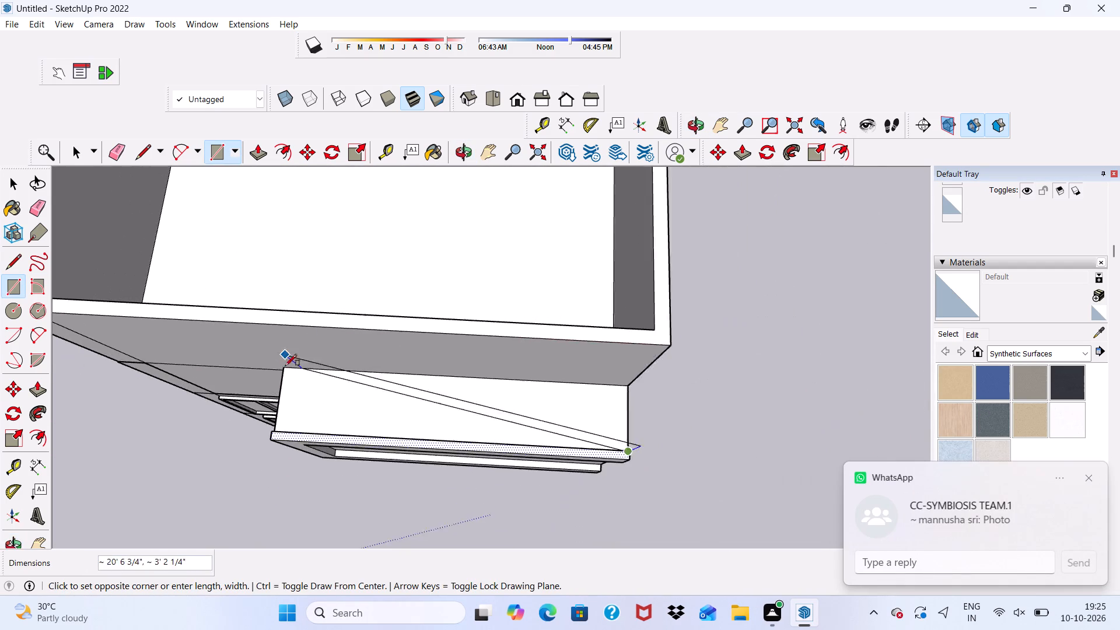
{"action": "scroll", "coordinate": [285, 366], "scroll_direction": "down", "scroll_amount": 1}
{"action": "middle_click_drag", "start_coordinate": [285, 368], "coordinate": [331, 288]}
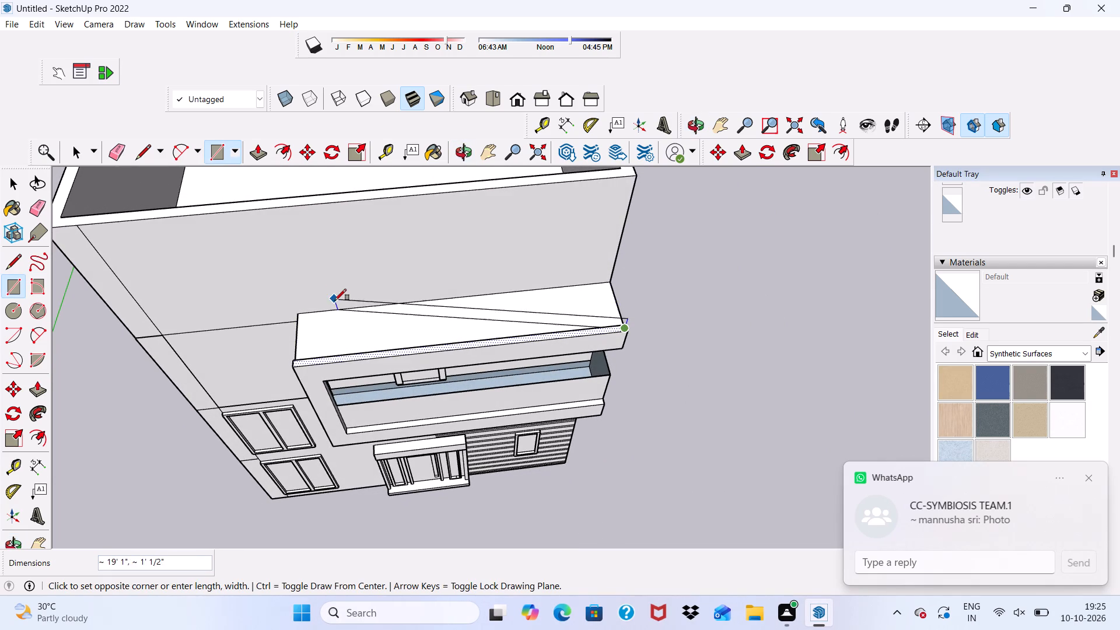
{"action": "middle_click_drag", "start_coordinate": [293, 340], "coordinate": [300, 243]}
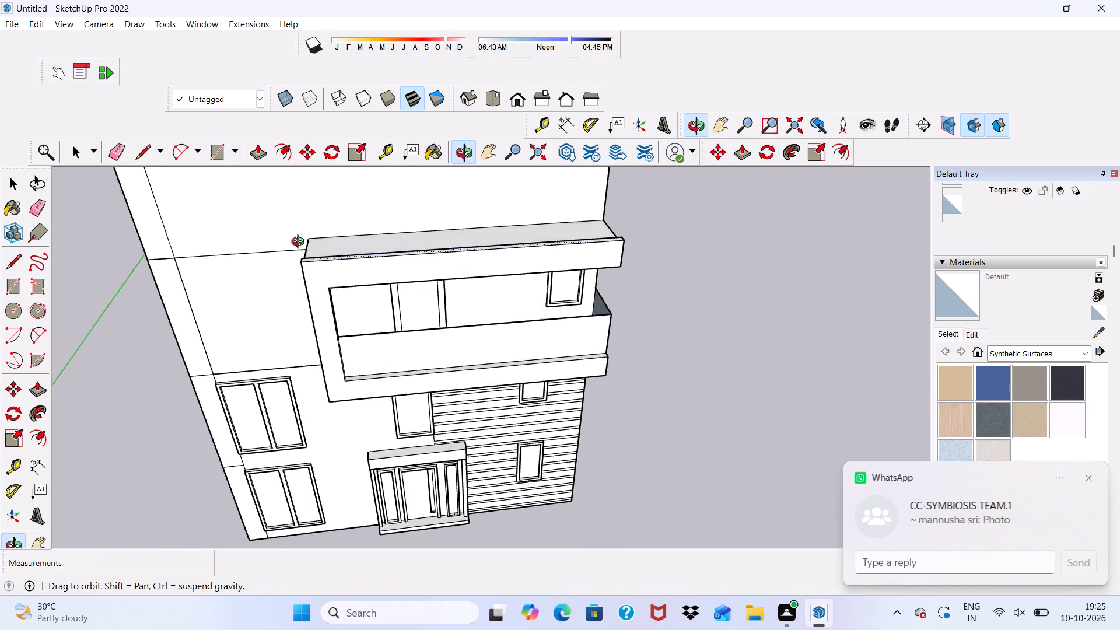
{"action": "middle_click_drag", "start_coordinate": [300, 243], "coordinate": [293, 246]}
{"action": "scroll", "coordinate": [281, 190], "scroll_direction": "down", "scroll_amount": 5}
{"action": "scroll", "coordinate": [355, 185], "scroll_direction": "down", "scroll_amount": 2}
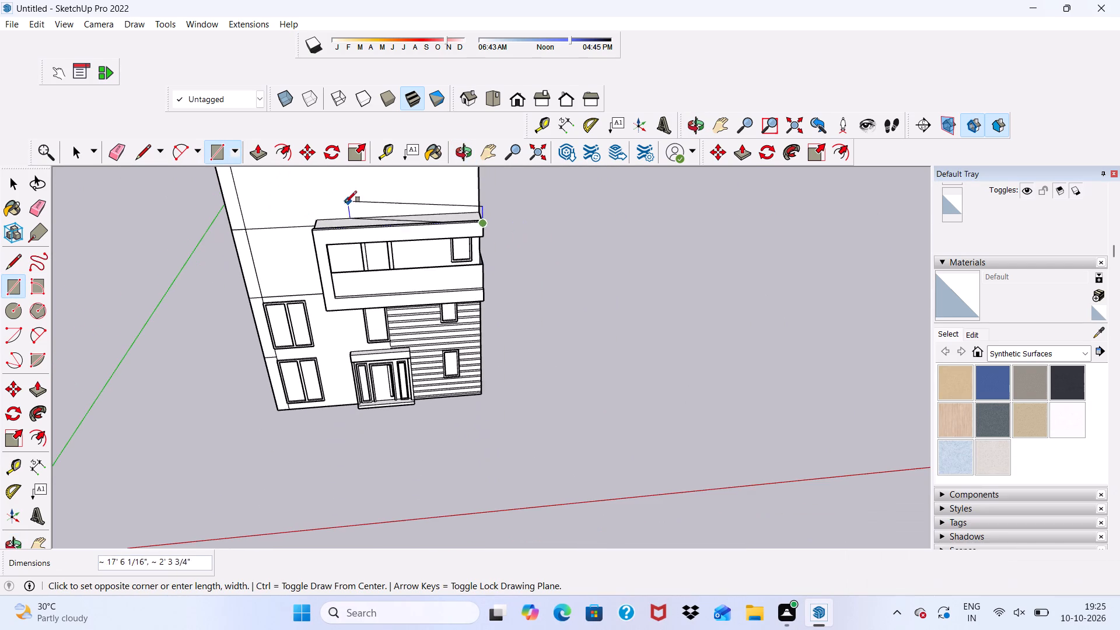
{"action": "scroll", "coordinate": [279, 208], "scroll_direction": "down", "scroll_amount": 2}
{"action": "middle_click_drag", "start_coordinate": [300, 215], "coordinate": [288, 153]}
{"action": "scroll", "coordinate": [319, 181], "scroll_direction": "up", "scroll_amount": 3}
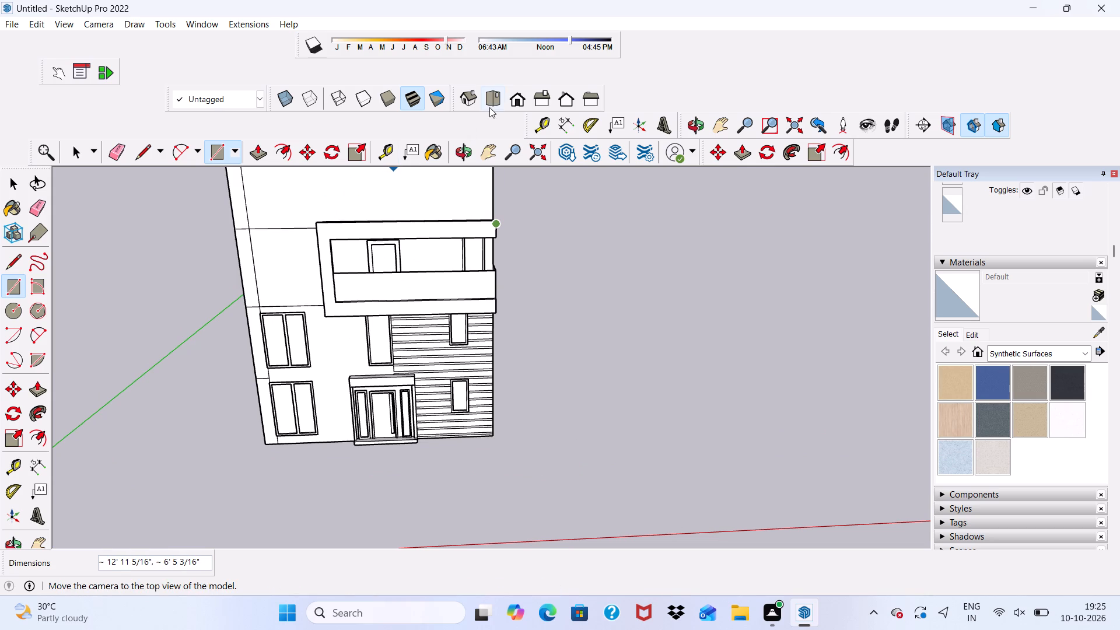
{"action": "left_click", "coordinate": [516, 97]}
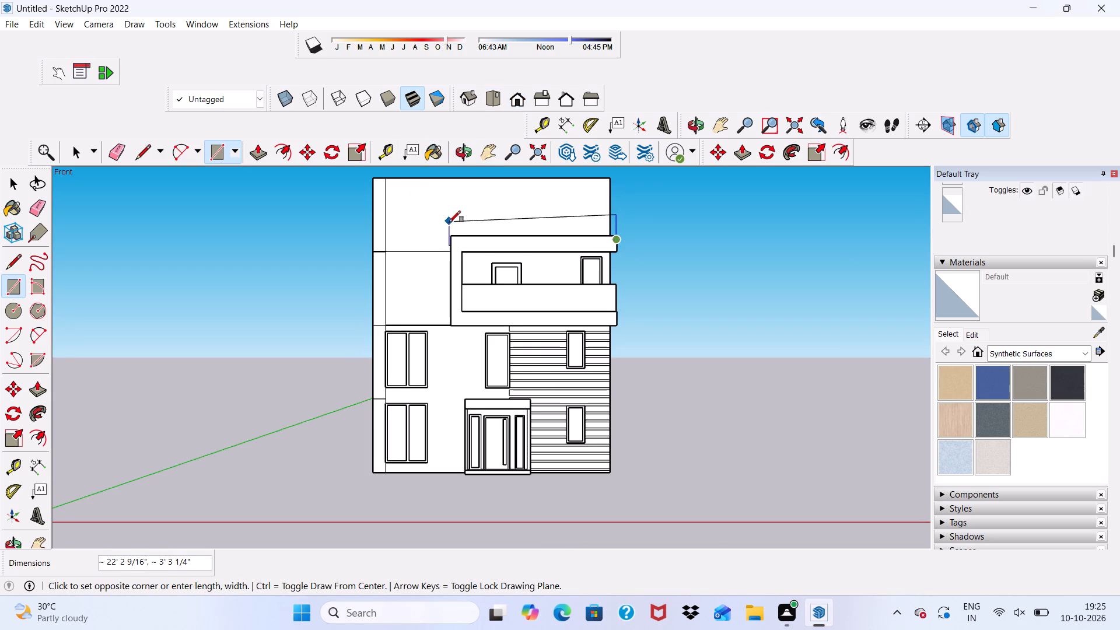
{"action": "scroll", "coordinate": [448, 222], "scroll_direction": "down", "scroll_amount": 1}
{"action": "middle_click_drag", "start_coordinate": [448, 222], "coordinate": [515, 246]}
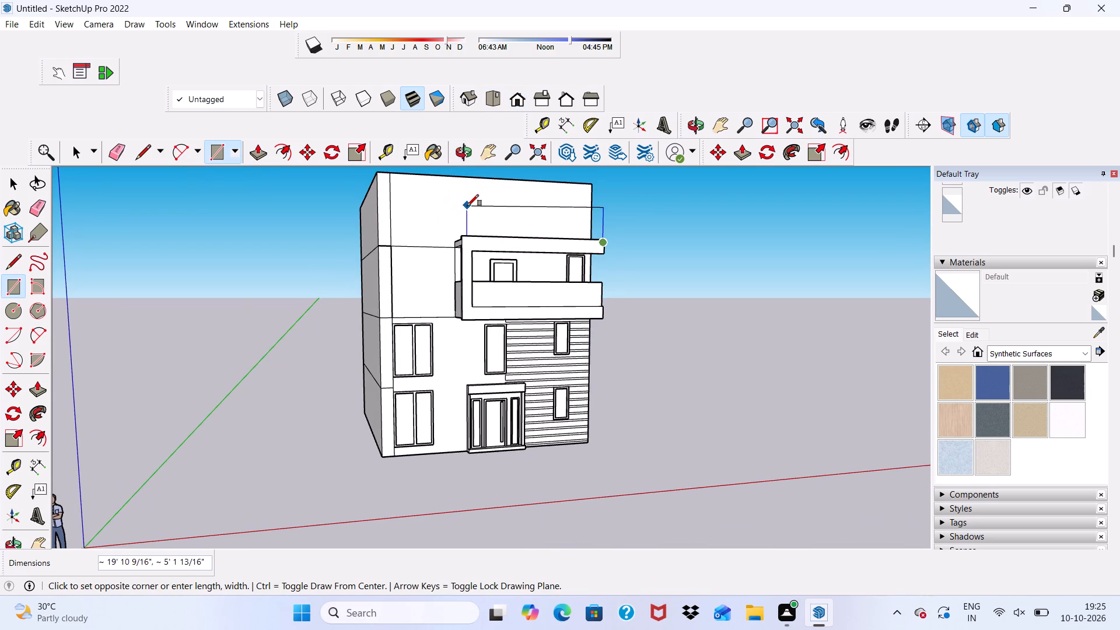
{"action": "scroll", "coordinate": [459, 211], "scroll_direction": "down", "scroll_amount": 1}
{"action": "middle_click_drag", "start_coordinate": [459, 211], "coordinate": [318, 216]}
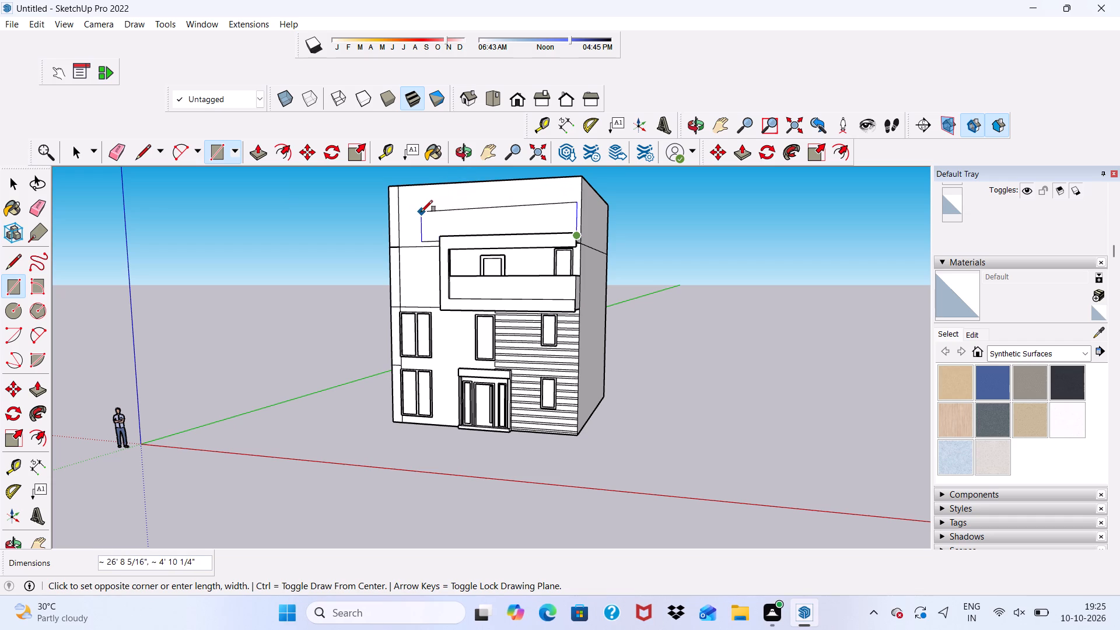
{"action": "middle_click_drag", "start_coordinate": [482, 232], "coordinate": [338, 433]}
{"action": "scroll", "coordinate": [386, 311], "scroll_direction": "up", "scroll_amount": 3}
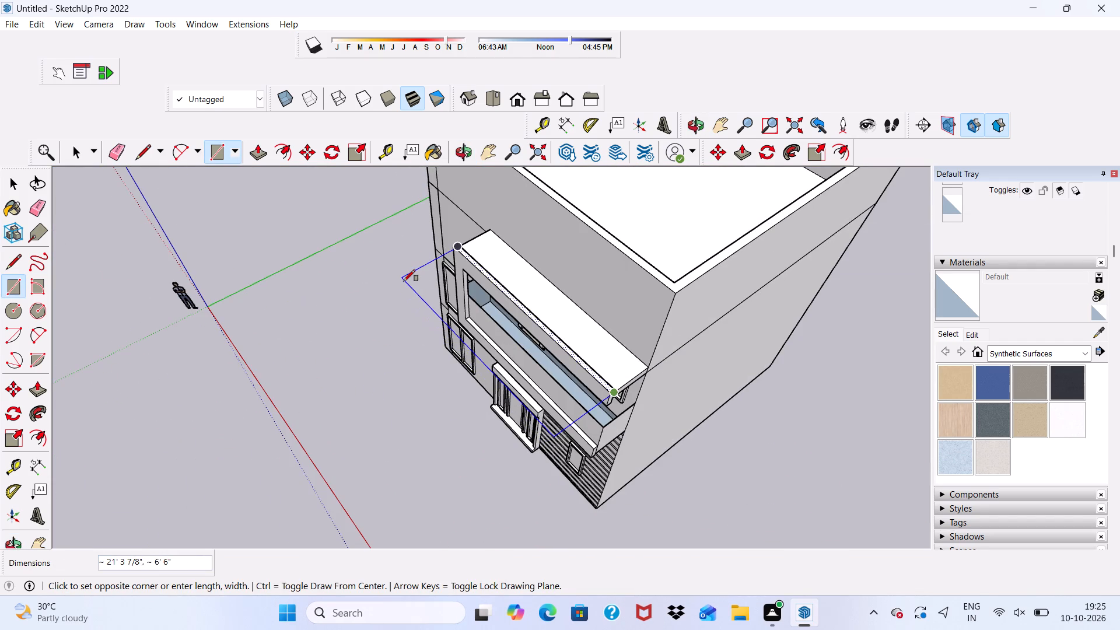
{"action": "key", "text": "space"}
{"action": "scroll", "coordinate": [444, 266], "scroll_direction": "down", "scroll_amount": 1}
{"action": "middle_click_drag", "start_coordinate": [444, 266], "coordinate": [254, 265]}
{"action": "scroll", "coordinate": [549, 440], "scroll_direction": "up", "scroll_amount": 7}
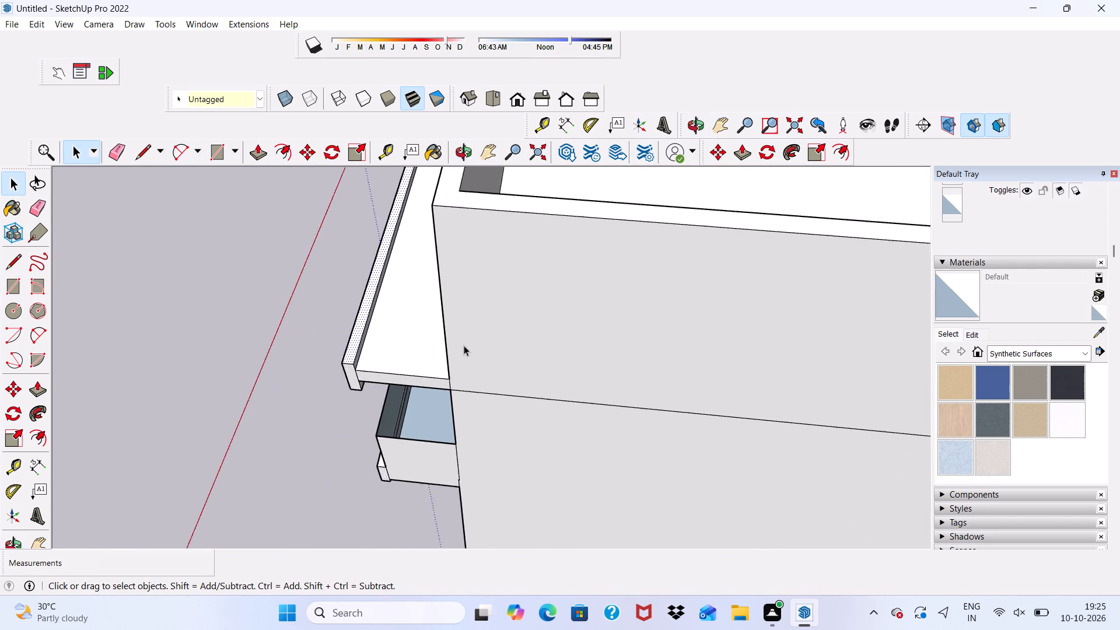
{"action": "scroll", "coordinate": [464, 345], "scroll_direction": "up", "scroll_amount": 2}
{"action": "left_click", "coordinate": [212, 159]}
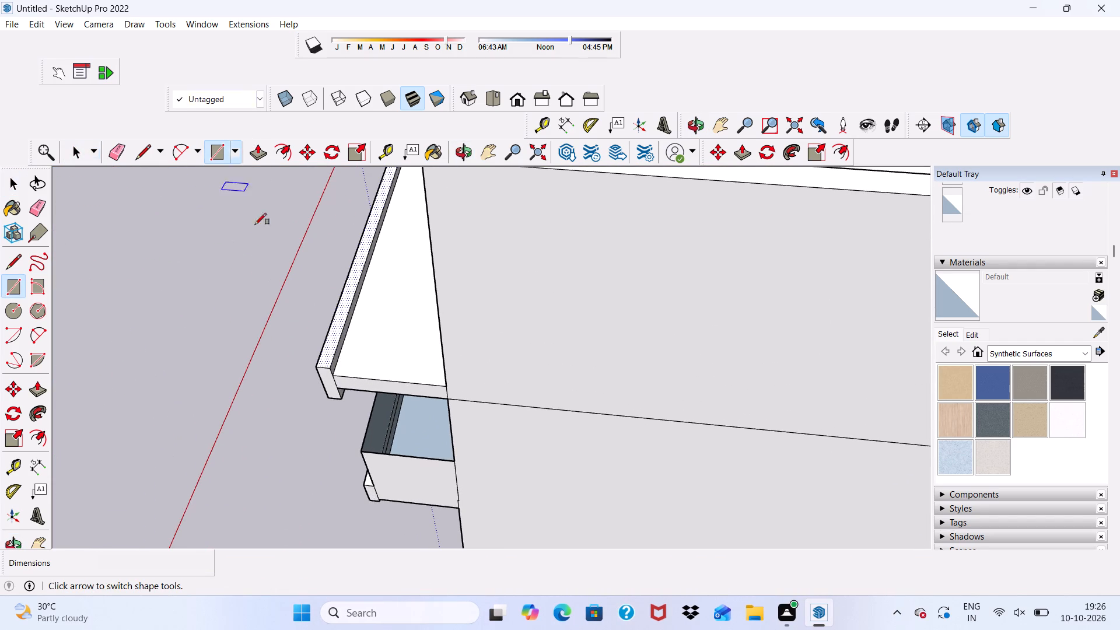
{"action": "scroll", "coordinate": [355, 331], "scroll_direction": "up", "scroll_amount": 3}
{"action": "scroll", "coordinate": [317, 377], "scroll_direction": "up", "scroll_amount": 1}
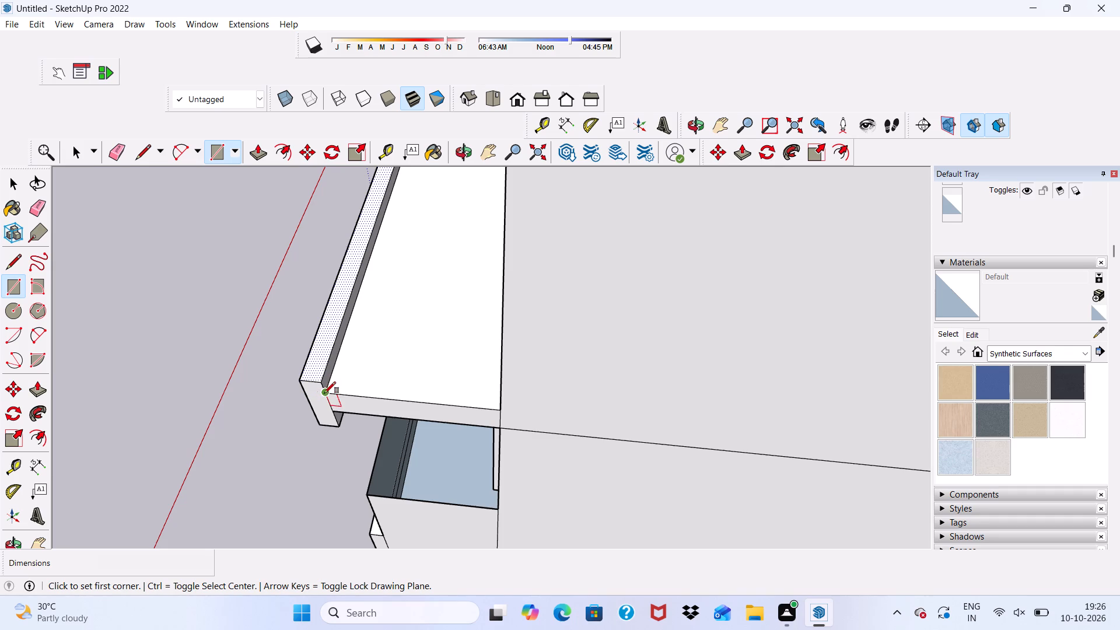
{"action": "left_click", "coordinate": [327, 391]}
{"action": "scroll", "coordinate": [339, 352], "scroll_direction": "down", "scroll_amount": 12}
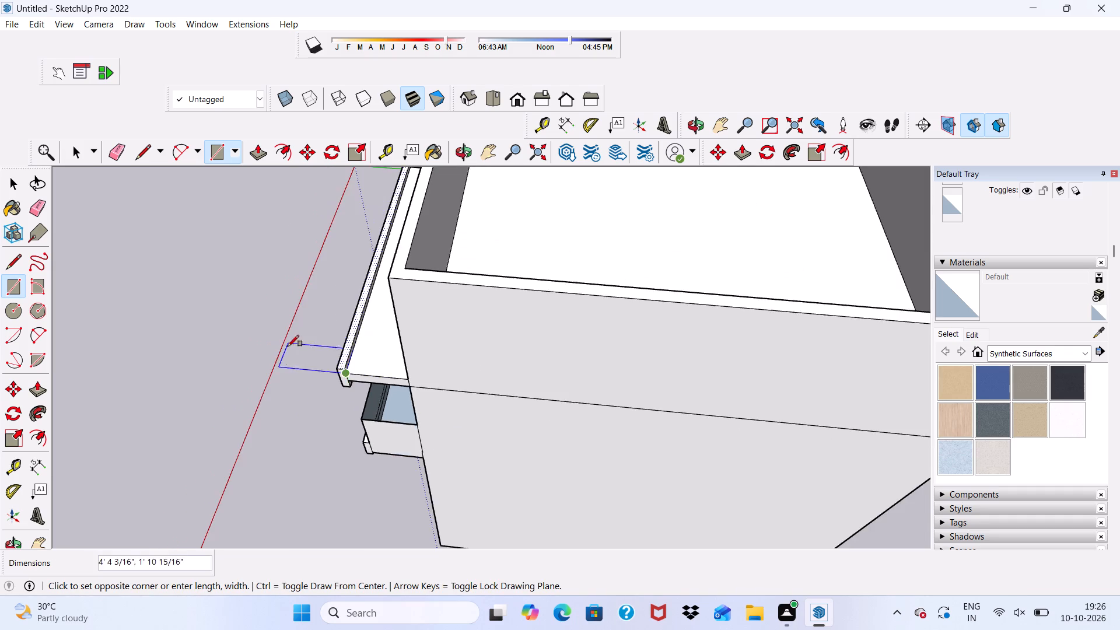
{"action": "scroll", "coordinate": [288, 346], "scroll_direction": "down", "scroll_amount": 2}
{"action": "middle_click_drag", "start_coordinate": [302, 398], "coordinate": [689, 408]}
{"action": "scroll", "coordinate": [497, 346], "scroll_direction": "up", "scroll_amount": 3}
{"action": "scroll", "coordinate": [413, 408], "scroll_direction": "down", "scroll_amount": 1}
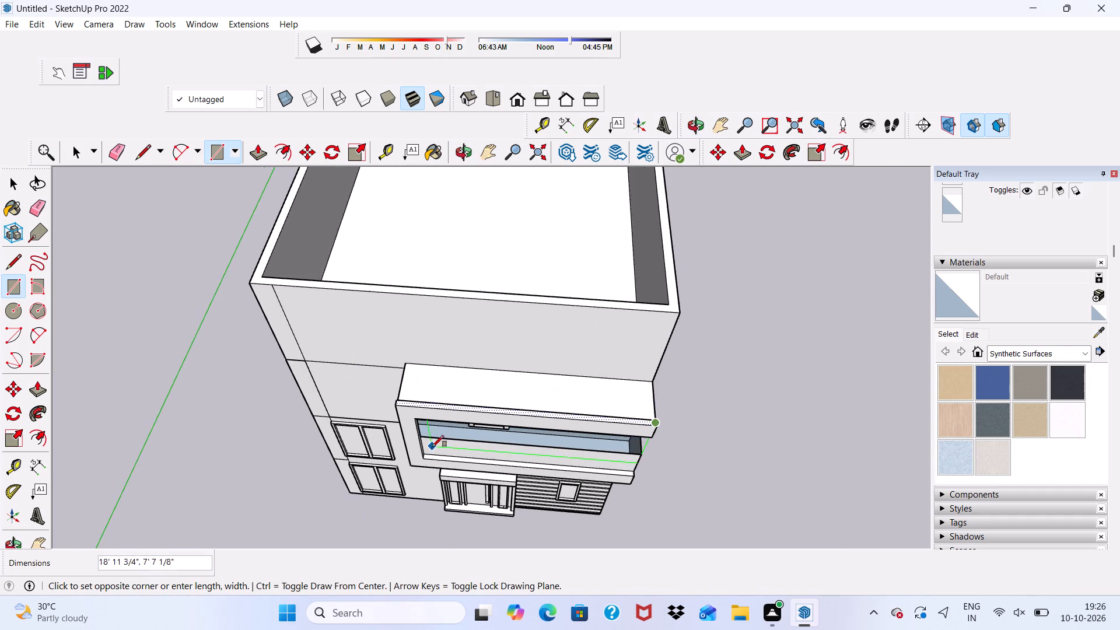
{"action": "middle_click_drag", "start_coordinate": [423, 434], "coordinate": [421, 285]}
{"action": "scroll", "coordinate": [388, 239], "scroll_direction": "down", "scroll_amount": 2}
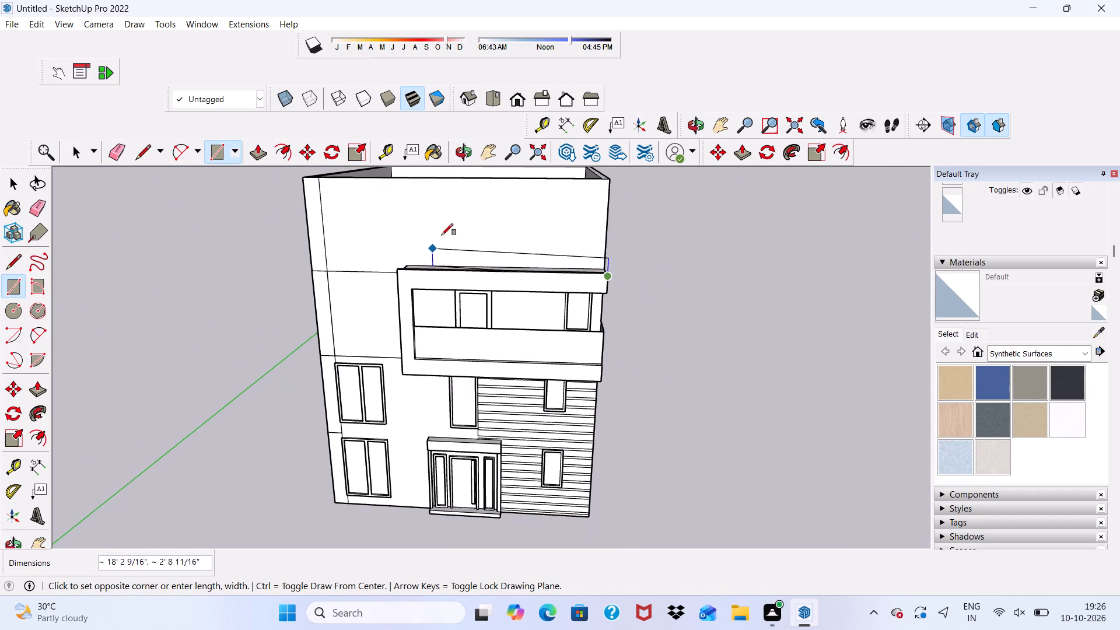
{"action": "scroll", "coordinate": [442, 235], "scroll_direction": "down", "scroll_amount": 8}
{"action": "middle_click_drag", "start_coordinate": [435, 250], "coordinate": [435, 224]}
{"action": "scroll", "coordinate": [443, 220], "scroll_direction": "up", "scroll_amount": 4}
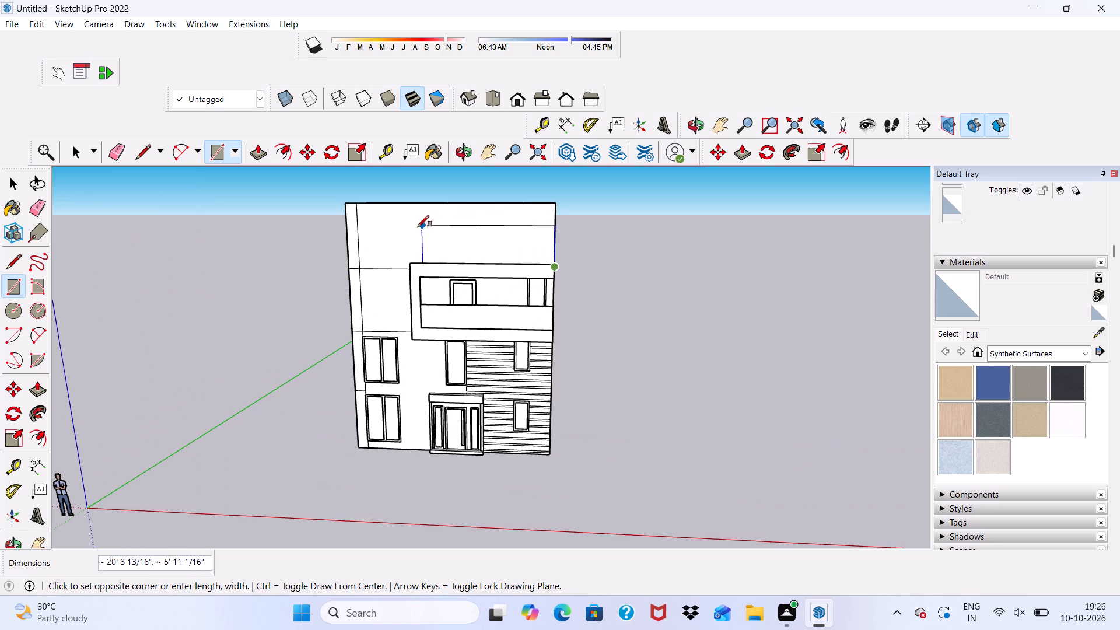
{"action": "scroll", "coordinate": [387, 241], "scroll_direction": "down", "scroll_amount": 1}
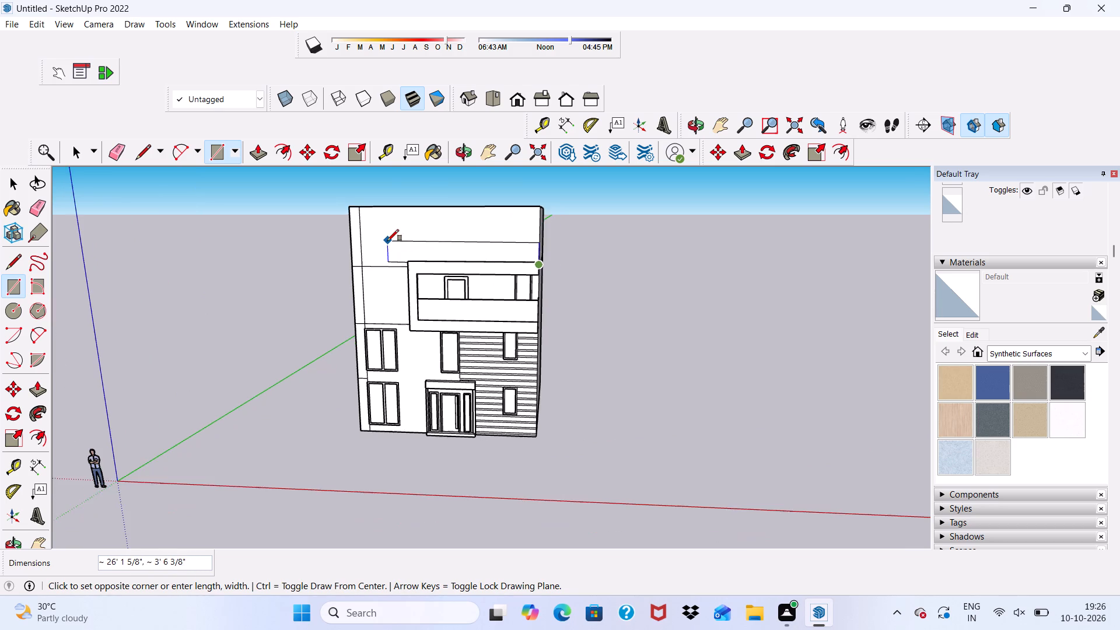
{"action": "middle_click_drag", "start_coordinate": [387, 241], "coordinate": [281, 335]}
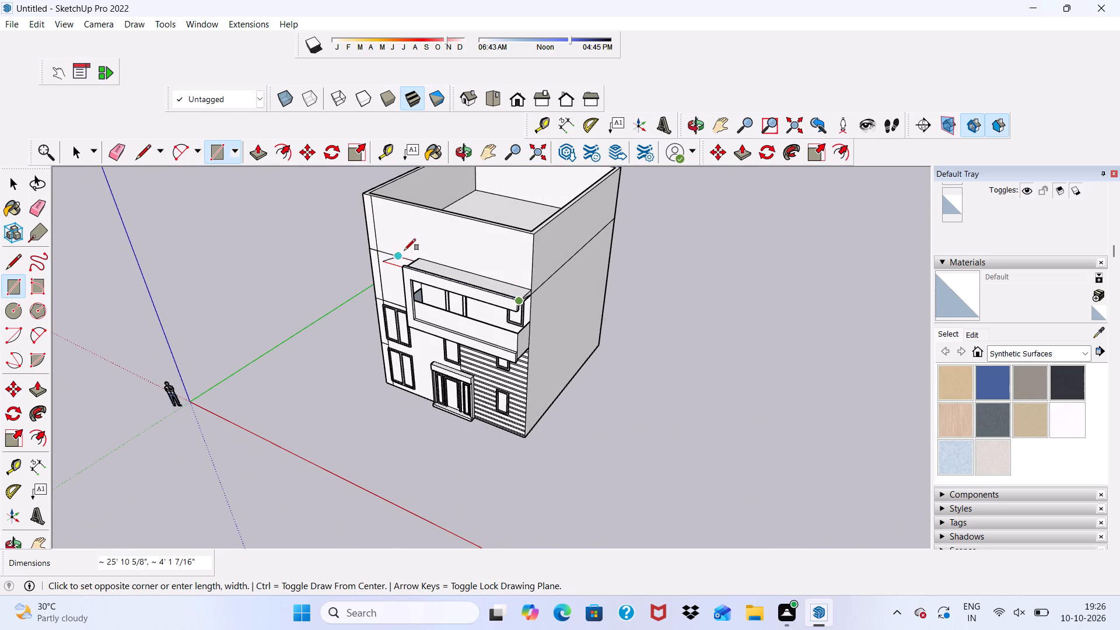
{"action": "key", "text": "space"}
Draw an upright rectangle about 21' 4 11/16" by 3' 8 7/16" behind the balcony roof's raised front edge, spanning its full length.
{"action": "middle_click_drag", "start_coordinate": [423, 292], "coordinate": [429, 467]}
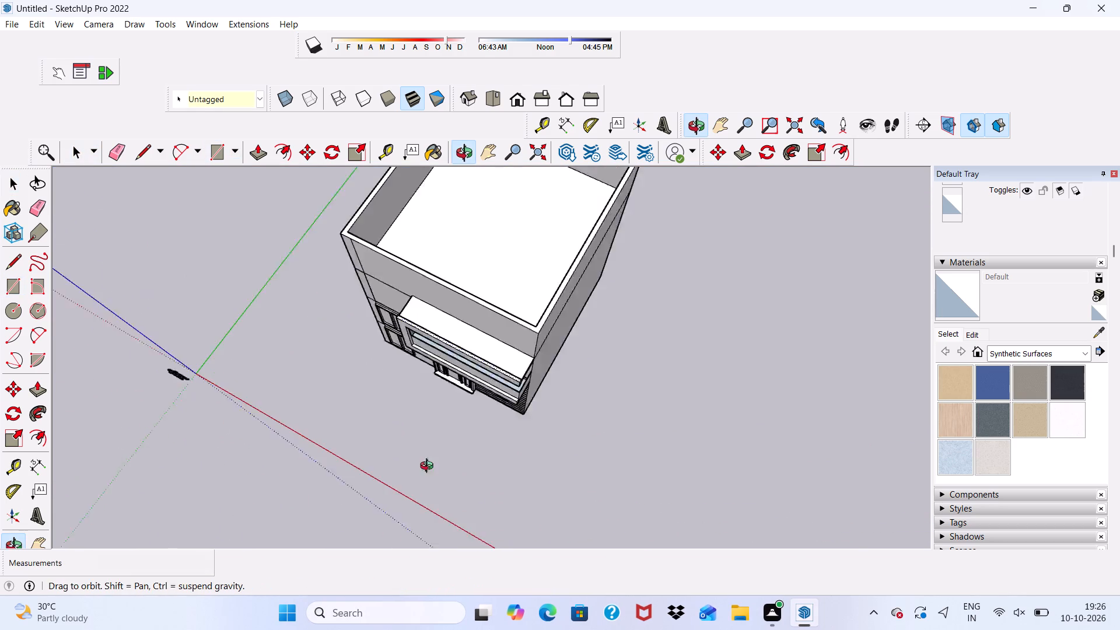
{"action": "middle_click_drag", "start_coordinate": [429, 467], "coordinate": [433, 487]}
{"action": "scroll", "coordinate": [400, 353], "scroll_direction": "up", "scroll_amount": 4}
{"action": "scroll", "coordinate": [377, 213], "scroll_direction": "up", "scroll_amount": 2}
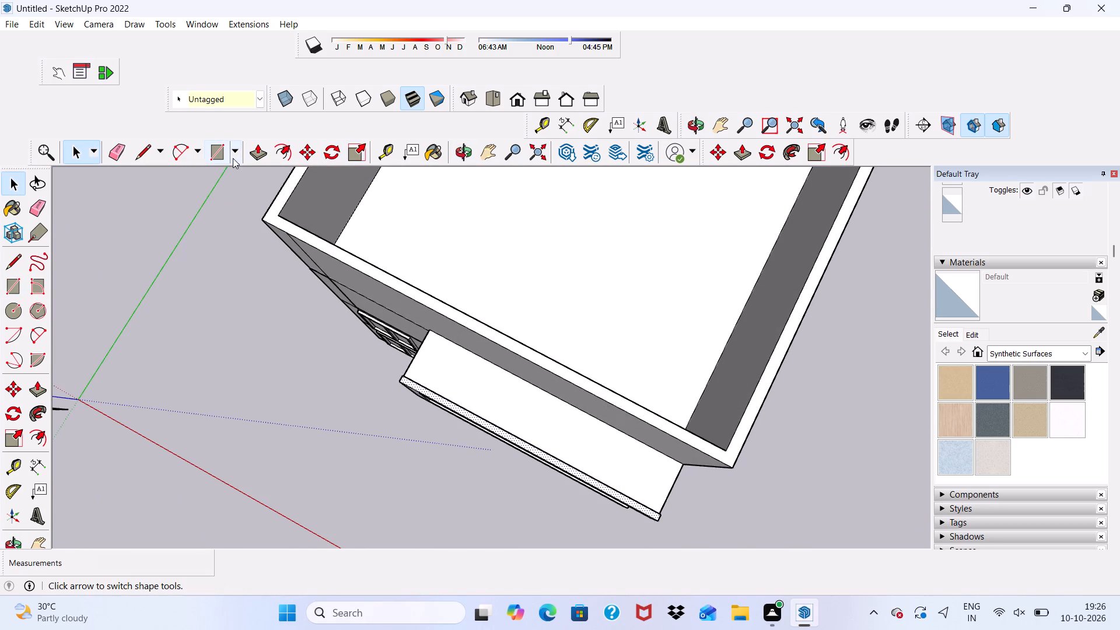
{"action": "left_click", "coordinate": [213, 158]}
{"action": "scroll", "coordinate": [414, 420], "scroll_direction": "up", "scroll_amount": 9}
{"action": "middle_click_drag", "start_coordinate": [441, 332], "coordinate": [360, 398]}
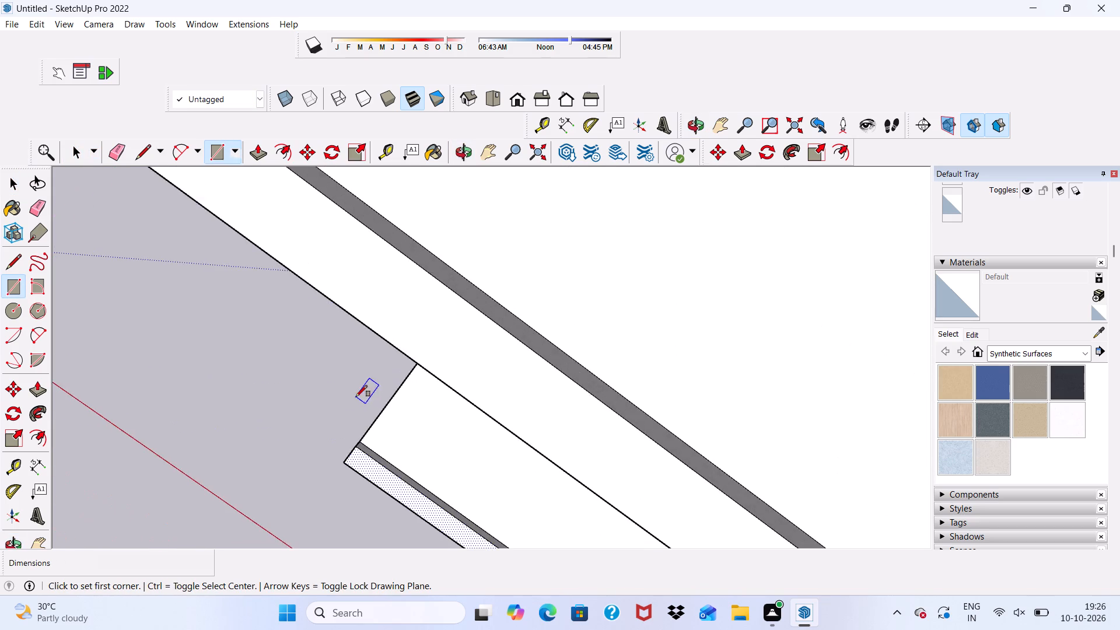
{"action": "scroll", "coordinate": [381, 439], "scroll_direction": "up", "scroll_amount": 9}
{"action": "scroll", "coordinate": [449, 426], "scroll_direction": "down", "scroll_amount": 6}
{"action": "scroll", "coordinate": [449, 440], "scroll_direction": "up", "scroll_amount": 3}
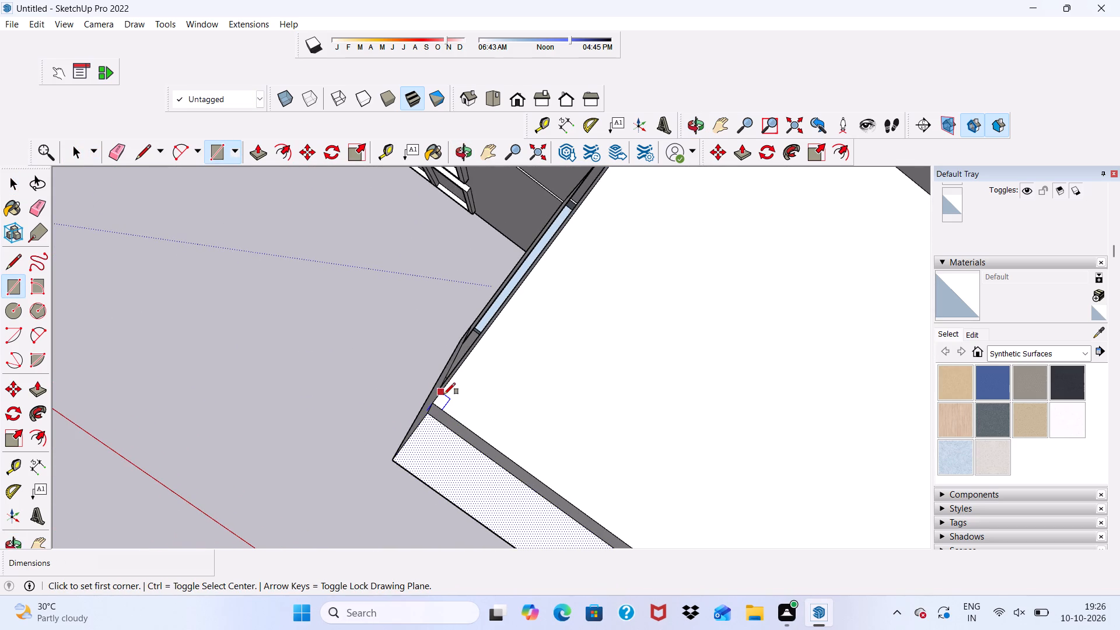
{"action": "left_click", "coordinate": [444, 394]}
{"action": "scroll", "coordinate": [446, 393], "scroll_direction": "down", "scroll_amount": 20}
{"action": "scroll", "coordinate": [446, 393], "scroll_direction": "down", "scroll_amount": 3}
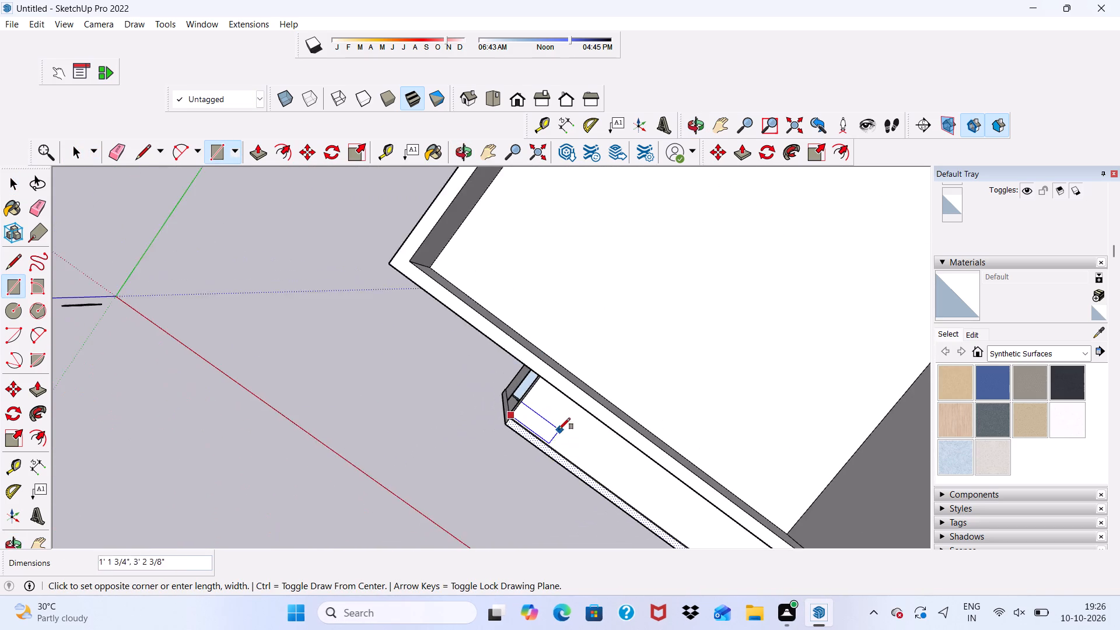
{"action": "scroll", "coordinate": [559, 429], "scroll_direction": "down", "scroll_amount": 2}
{"action": "middle_click_drag", "start_coordinate": [535, 474], "coordinate": [657, 333]}
{"action": "scroll", "coordinate": [793, 295], "scroll_direction": "down", "scroll_amount": 5}
{"action": "middle_click_drag", "start_coordinate": [758, 353], "coordinate": [790, 38]}
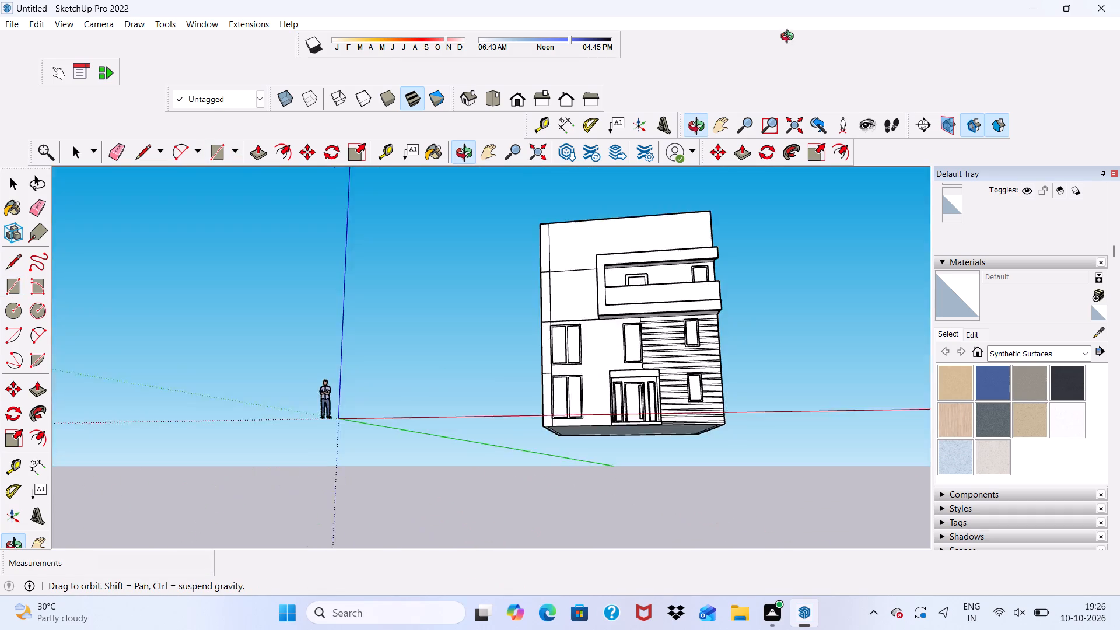
{"action": "middle_click_drag", "start_coordinate": [790, 38], "coordinate": [774, 96]}
{"action": "scroll", "coordinate": [730, 233], "scroll_direction": "up", "scroll_amount": 4}
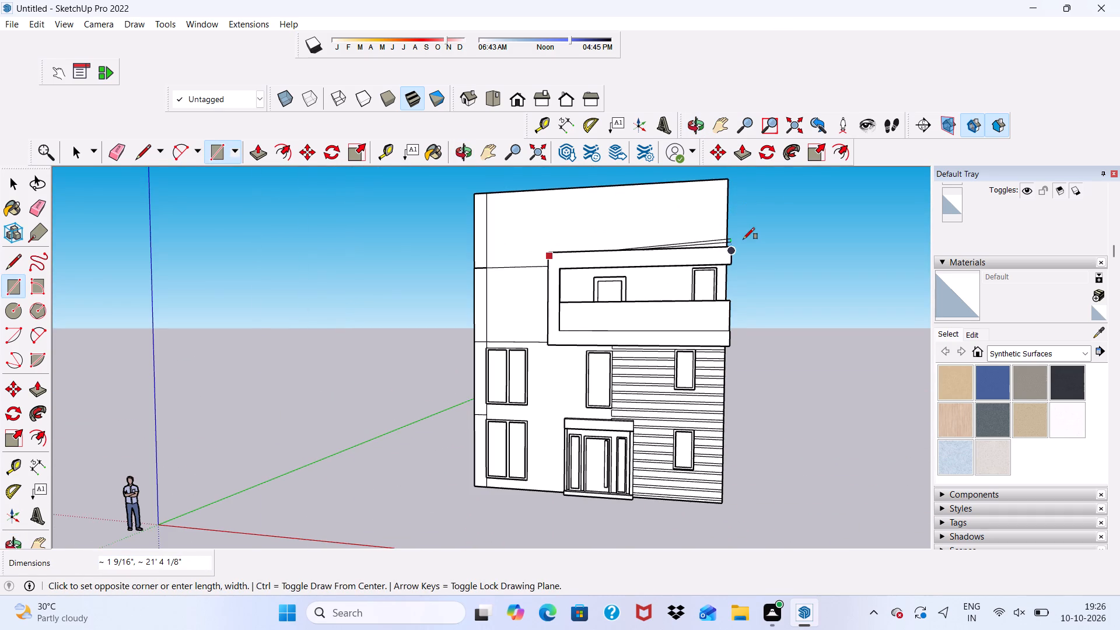
{"action": "scroll", "coordinate": [735, 230], "scroll_direction": "up", "scroll_amount": 4}
{"action": "scroll", "coordinate": [750, 215], "scroll_direction": "down", "scroll_amount": 1}
{"action": "middle_click_drag", "start_coordinate": [750, 215], "coordinate": [748, 177]}
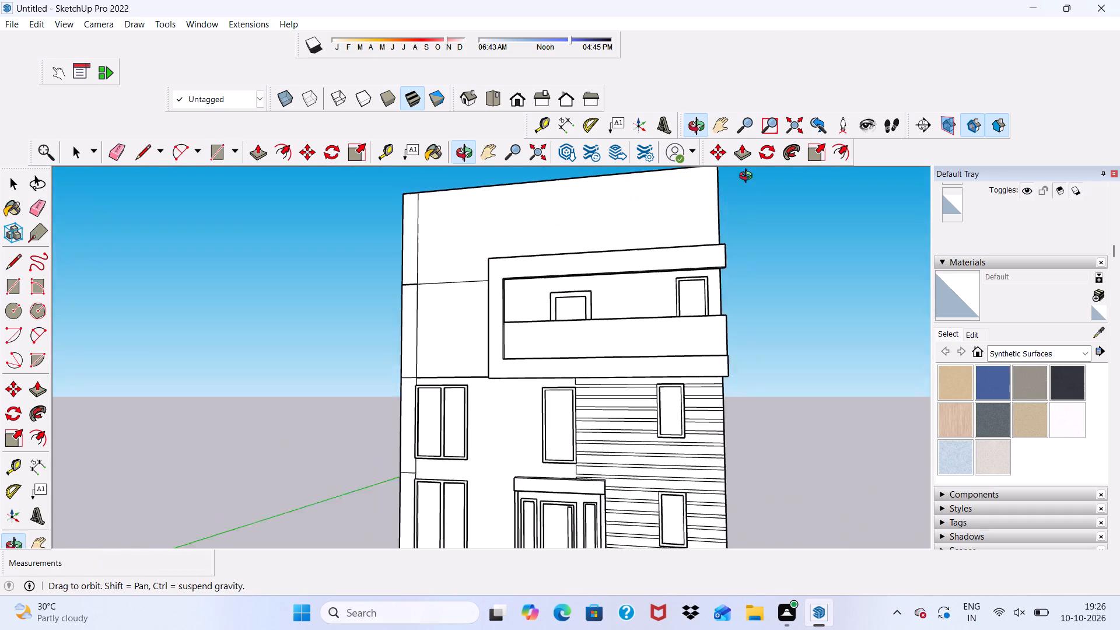
{"action": "middle_click_drag", "start_coordinate": [748, 177], "coordinate": [754, 139]}
{"action": "scroll", "coordinate": [700, 201], "scroll_direction": "up", "scroll_amount": 2}
{"action": "middle_click_drag", "start_coordinate": [686, 239], "coordinate": [797, 287]}
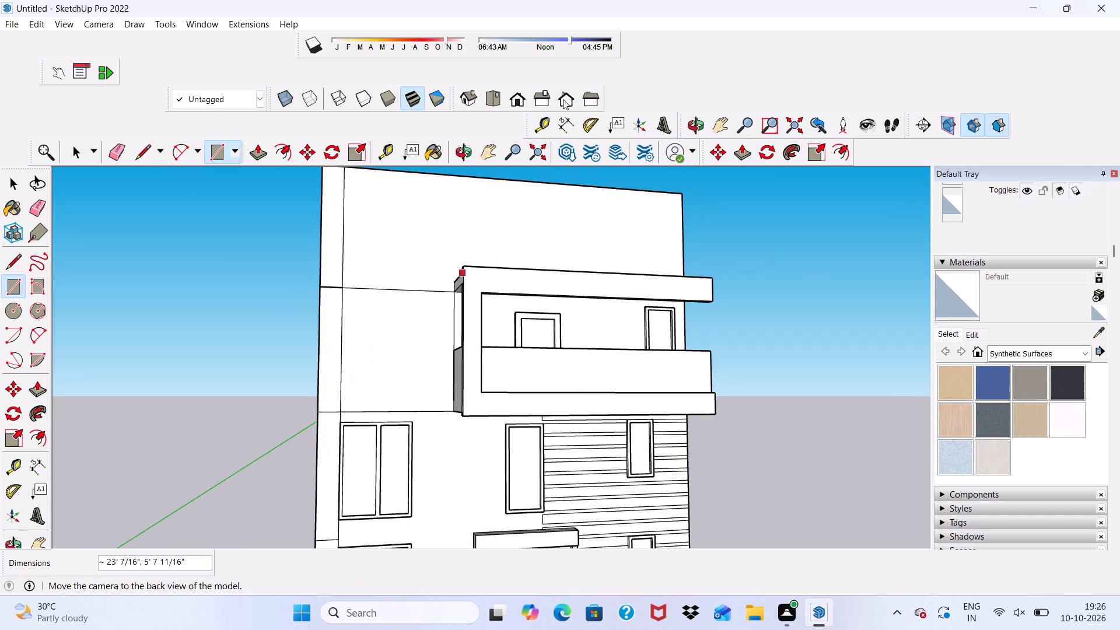
{"action": "left_click", "coordinate": [519, 87]}
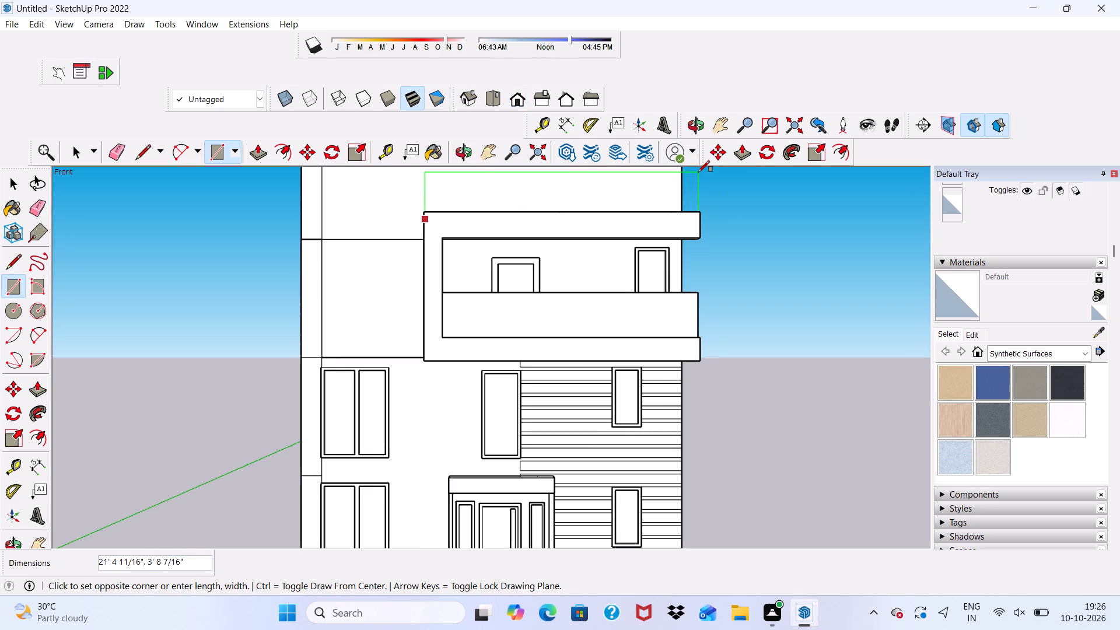
{"action": "left_click", "coordinate": [698, 172]}
Draw an upright rectangle across the open end of the balcony roof, from the new front panel back to the facade wall.
{"action": "scroll", "coordinate": [695, 195], "scroll_direction": "down", "scroll_amount": 1}
{"action": "middle_click_drag", "start_coordinate": [695, 195], "coordinate": [426, 307]}
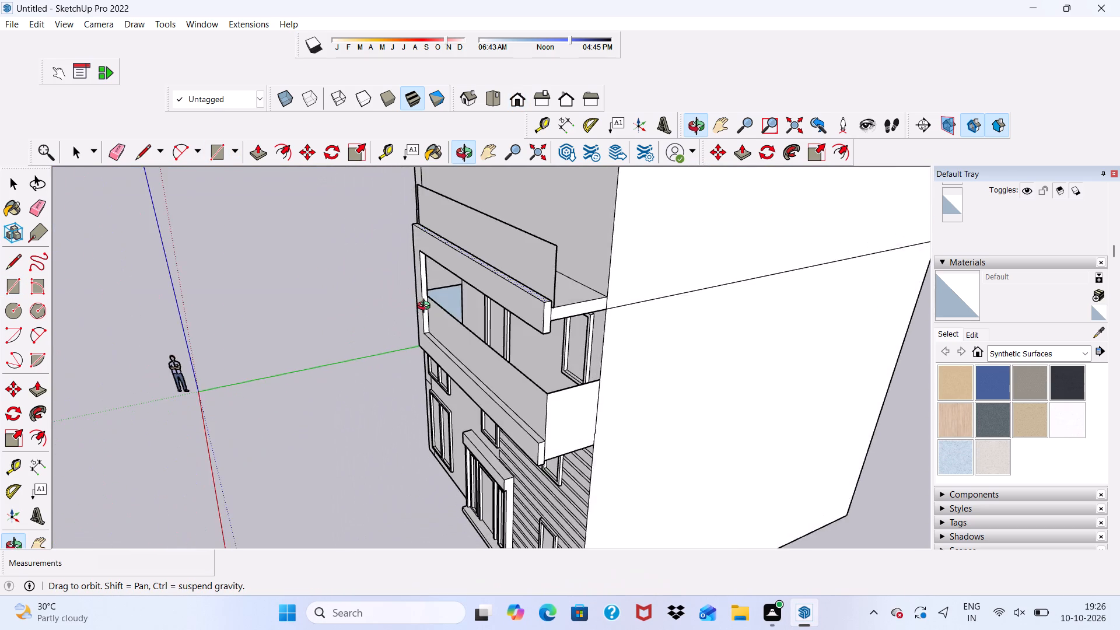
{"action": "middle_click_drag", "start_coordinate": [426, 307], "coordinate": [296, 325]}
{"action": "scroll", "coordinate": [386, 334], "scroll_direction": "up", "scroll_amount": 8}
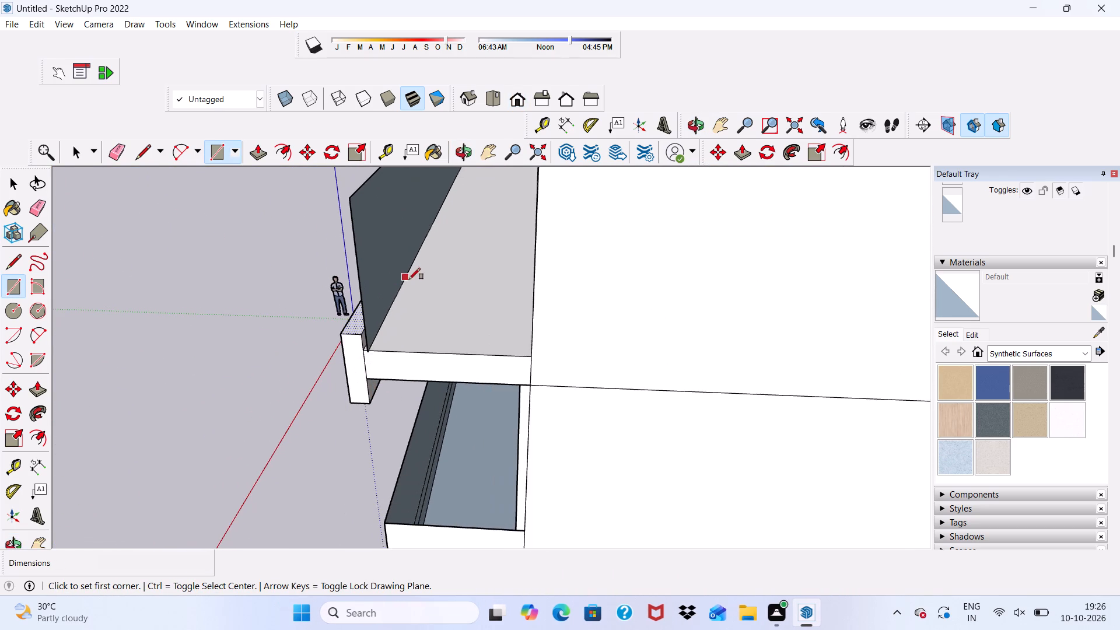
{"action": "scroll", "coordinate": [384, 368], "scroll_direction": "up", "scroll_amount": 7}
{"action": "left_click", "coordinate": [353, 344]}
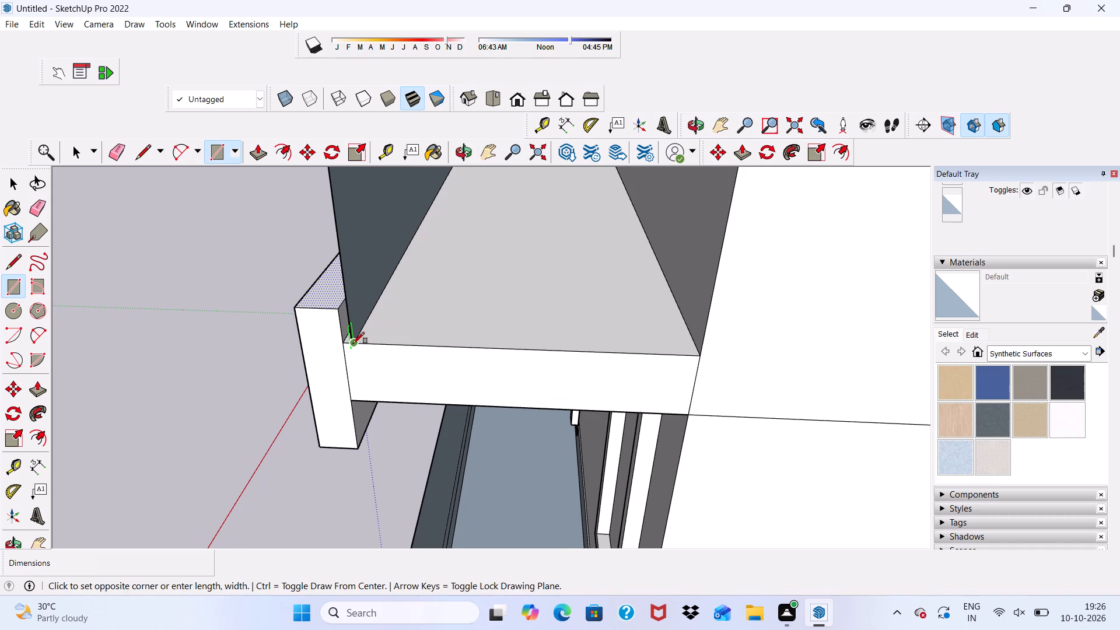
{"action": "scroll", "coordinate": [393, 299], "scroll_direction": "down", "scroll_amount": 14}
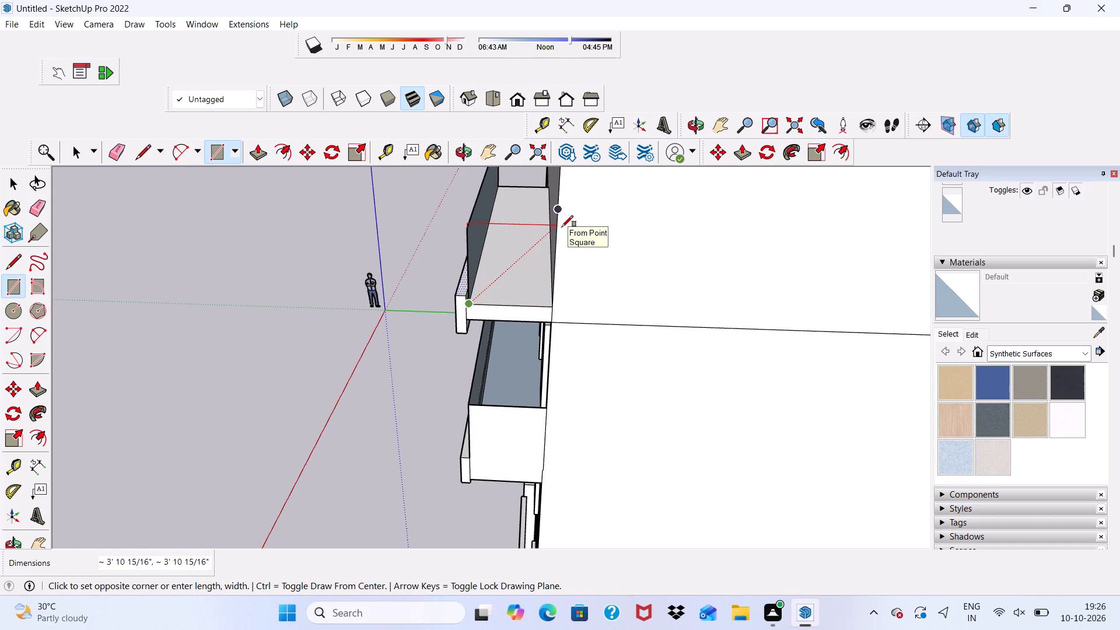
{"action": "left_click", "coordinate": [561, 230]}
{"action": "key", "text": "space"}
Examine the front and end panels on the balcony roof from the front and from both sides of the house.
{"action": "scroll", "coordinate": [561, 230], "scroll_direction": "down", "scroll_amount": 2}
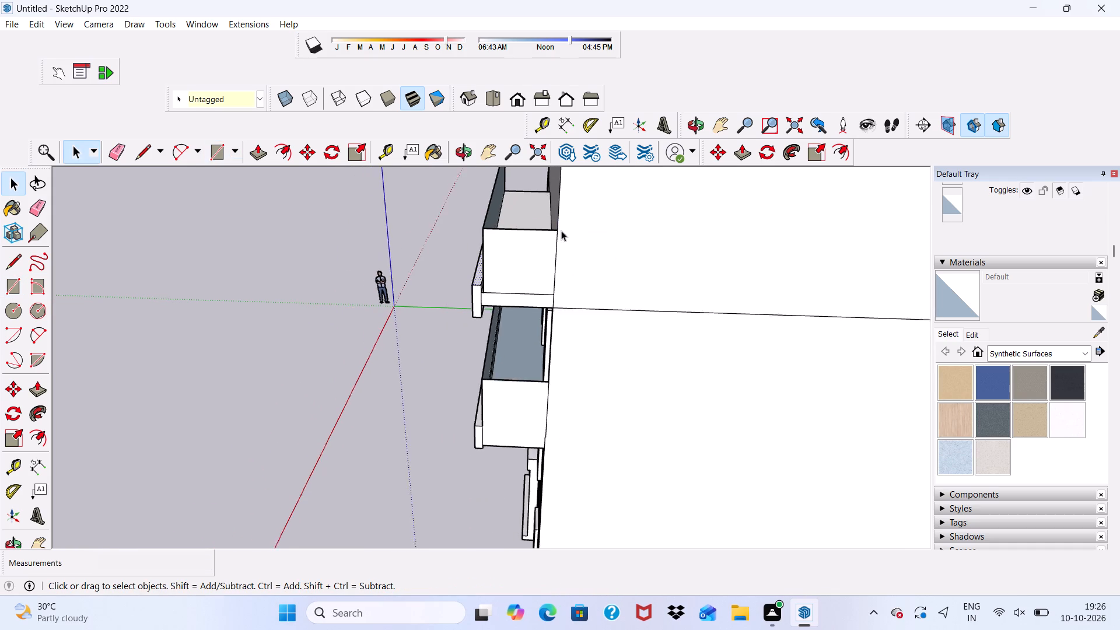
{"action": "scroll", "coordinate": [561, 230], "scroll_direction": "down", "scroll_amount": 1}
{"action": "scroll", "coordinate": [556, 236], "scroll_direction": "up", "scroll_amount": 2}
{"action": "scroll", "coordinate": [477, 251], "scroll_direction": "down", "scroll_amount": 1}
{"action": "middle_click_drag", "start_coordinate": [477, 251], "coordinate": [958, 275]}
{"action": "scroll", "coordinate": [274, 286], "scroll_direction": "down", "scroll_amount": 4}
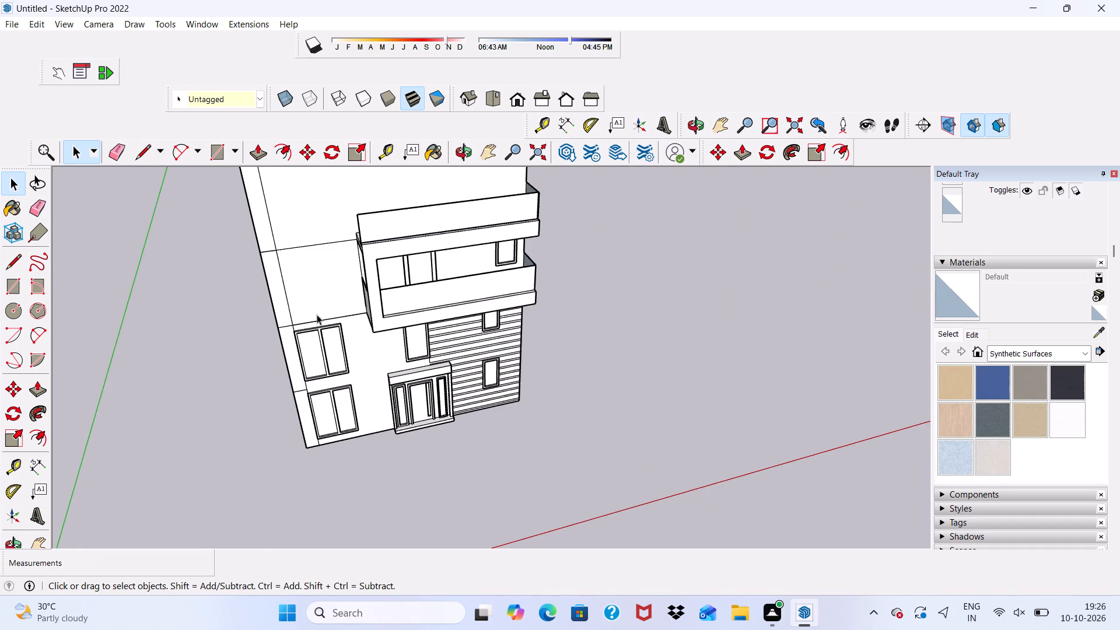
{"action": "middle_click_drag", "start_coordinate": [317, 308], "coordinate": [577, 291]}
{"action": "scroll", "coordinate": [473, 262], "scroll_direction": "up", "scroll_amount": 3}
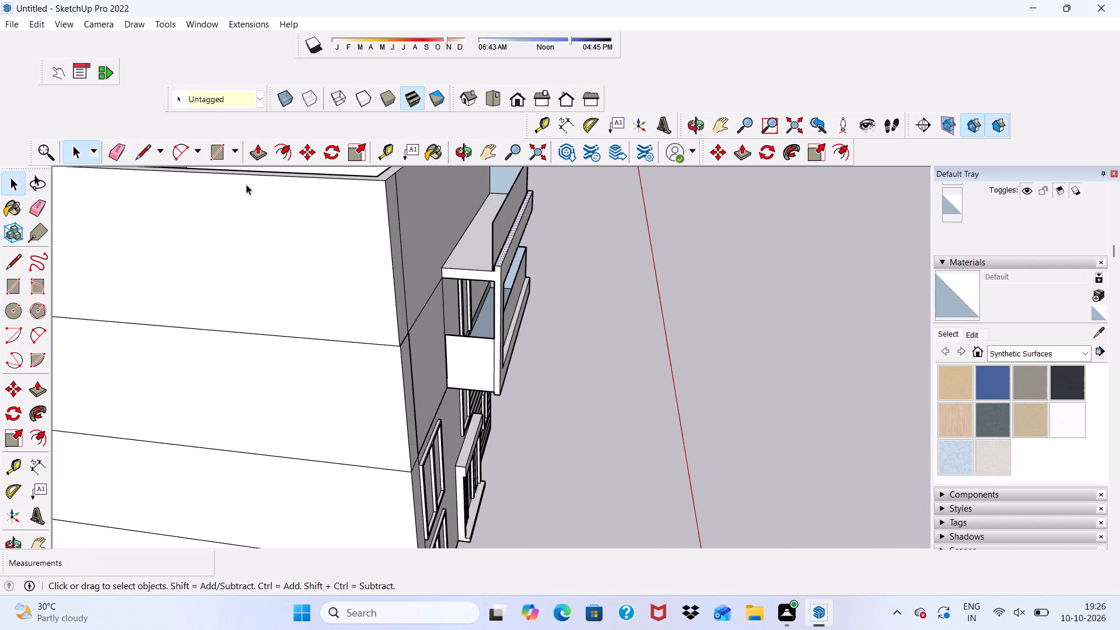
{"action": "scroll", "coordinate": [351, 275], "scroll_direction": "down", "scroll_amount": 7}
{"action": "middle_click_drag", "start_coordinate": [445, 265], "coordinate": [129, 193]}
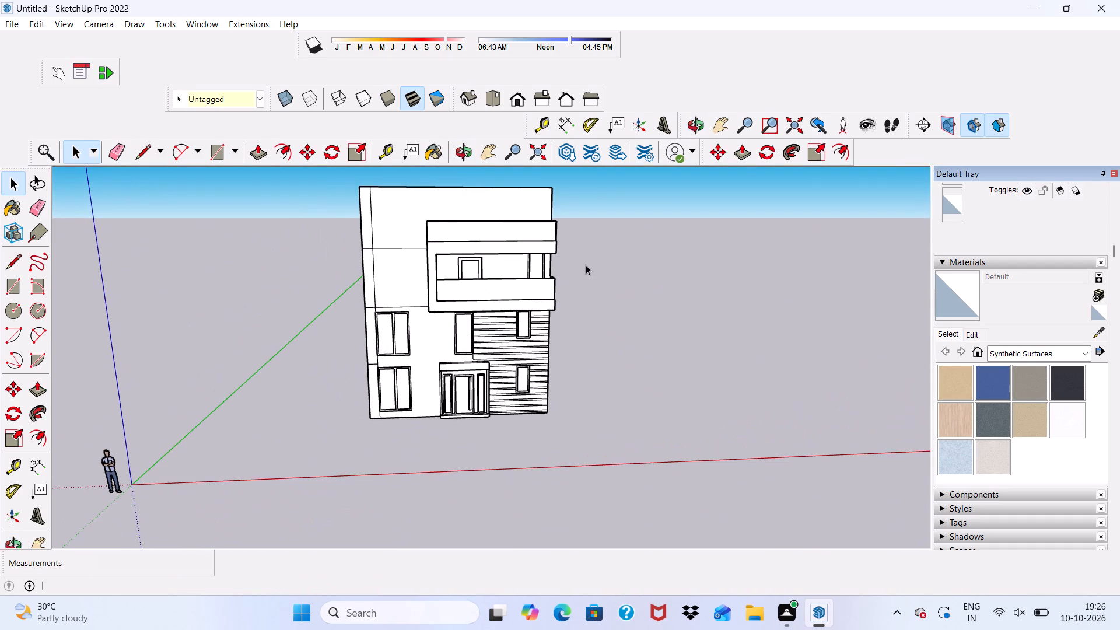
{"action": "scroll", "coordinate": [530, 253], "scroll_direction": "up", "scroll_amount": 4}
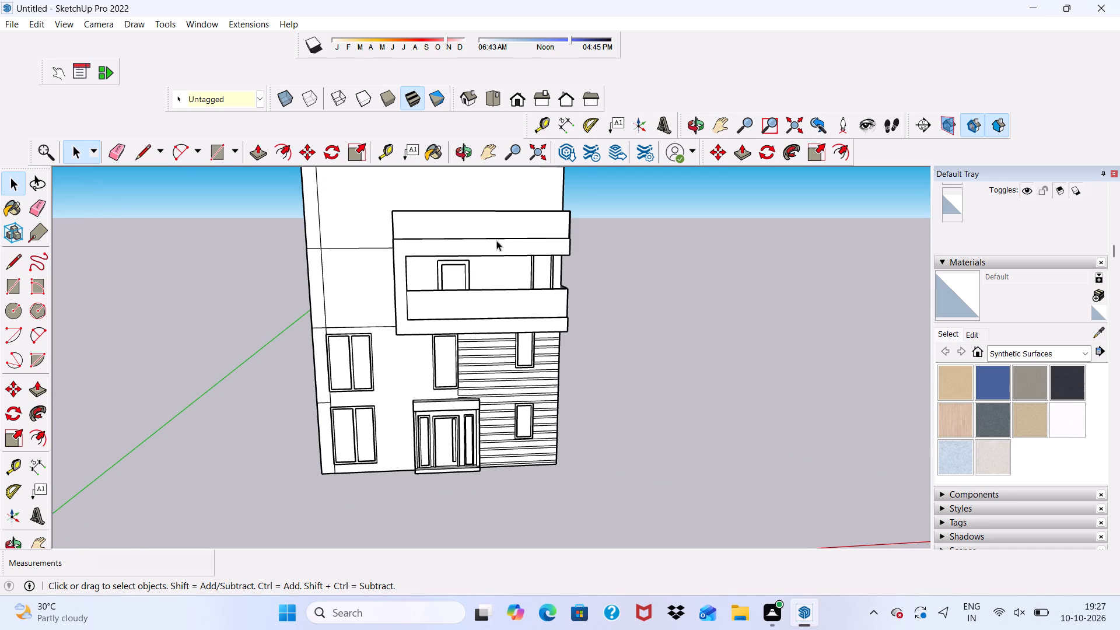
{"action": "scroll", "coordinate": [496, 240], "scroll_direction": "up", "scroll_amount": 1}
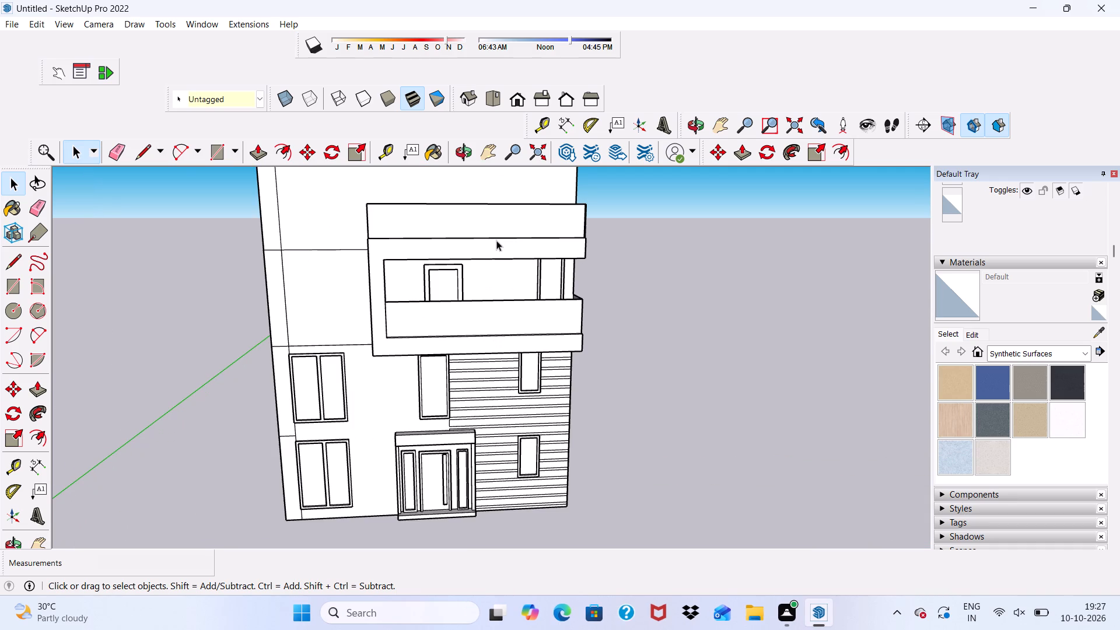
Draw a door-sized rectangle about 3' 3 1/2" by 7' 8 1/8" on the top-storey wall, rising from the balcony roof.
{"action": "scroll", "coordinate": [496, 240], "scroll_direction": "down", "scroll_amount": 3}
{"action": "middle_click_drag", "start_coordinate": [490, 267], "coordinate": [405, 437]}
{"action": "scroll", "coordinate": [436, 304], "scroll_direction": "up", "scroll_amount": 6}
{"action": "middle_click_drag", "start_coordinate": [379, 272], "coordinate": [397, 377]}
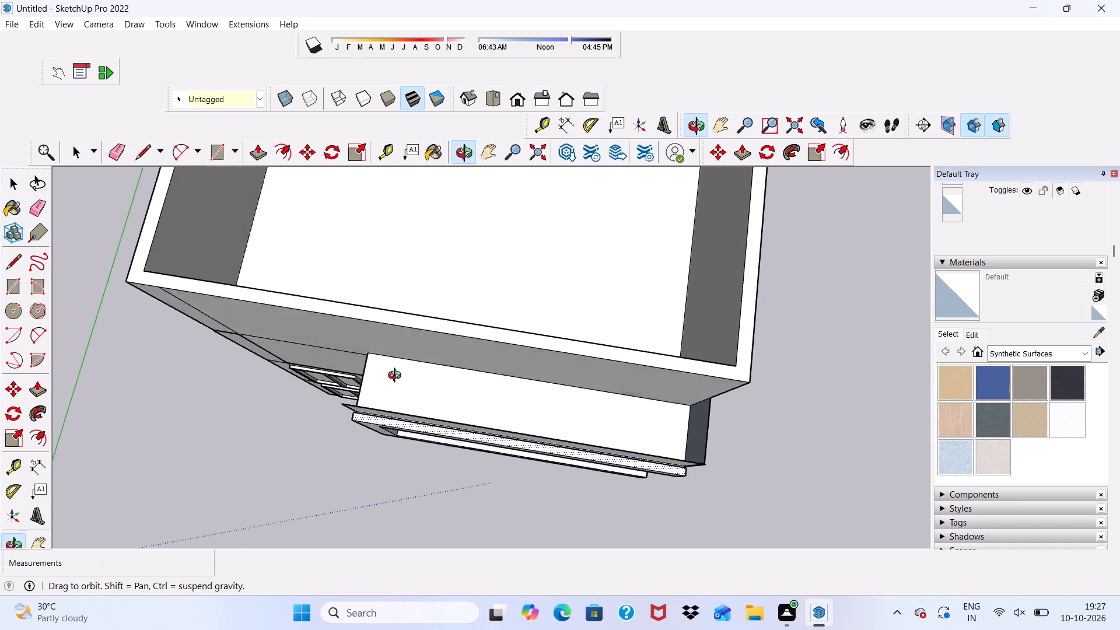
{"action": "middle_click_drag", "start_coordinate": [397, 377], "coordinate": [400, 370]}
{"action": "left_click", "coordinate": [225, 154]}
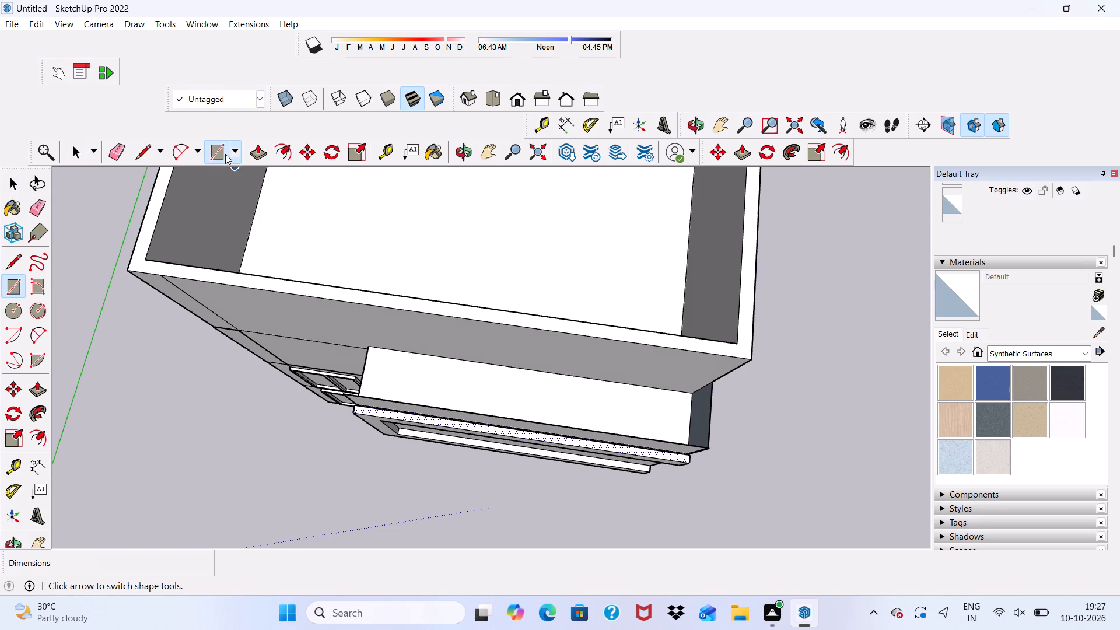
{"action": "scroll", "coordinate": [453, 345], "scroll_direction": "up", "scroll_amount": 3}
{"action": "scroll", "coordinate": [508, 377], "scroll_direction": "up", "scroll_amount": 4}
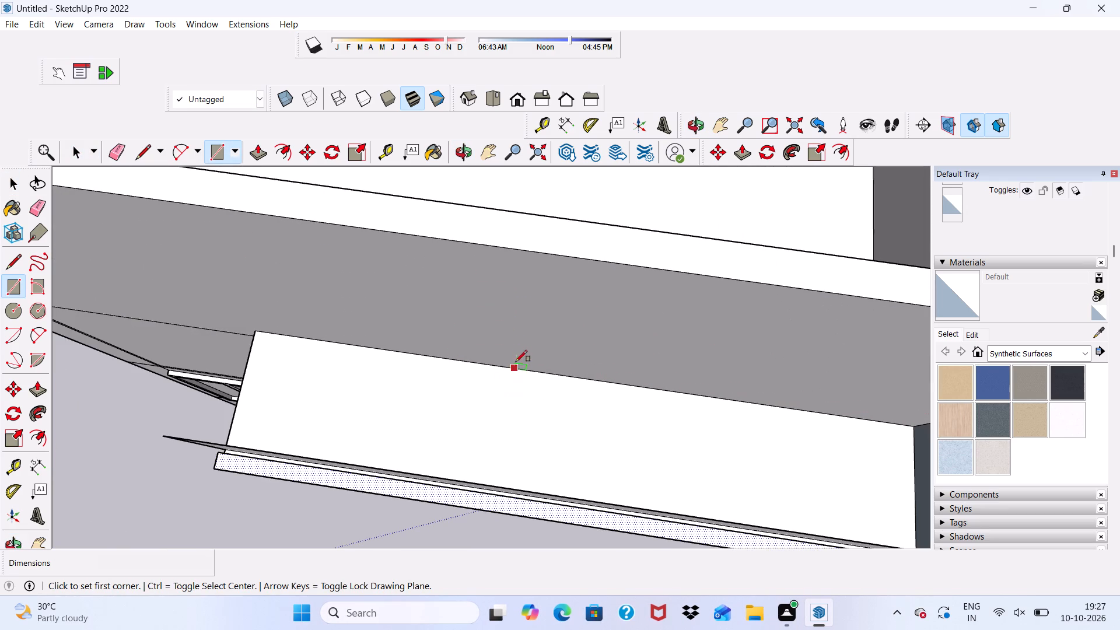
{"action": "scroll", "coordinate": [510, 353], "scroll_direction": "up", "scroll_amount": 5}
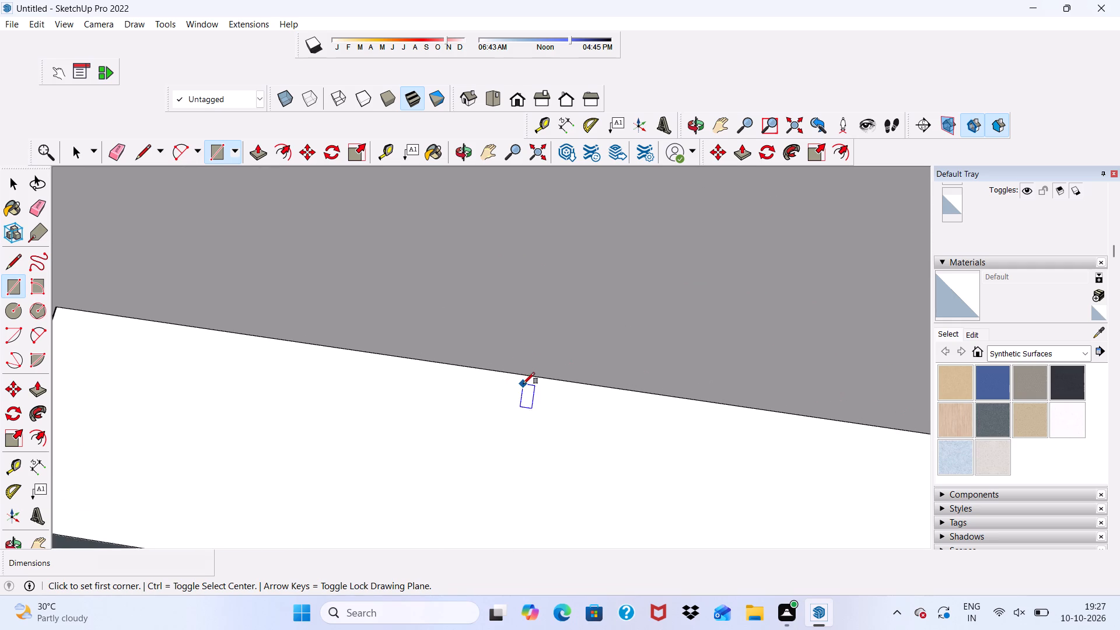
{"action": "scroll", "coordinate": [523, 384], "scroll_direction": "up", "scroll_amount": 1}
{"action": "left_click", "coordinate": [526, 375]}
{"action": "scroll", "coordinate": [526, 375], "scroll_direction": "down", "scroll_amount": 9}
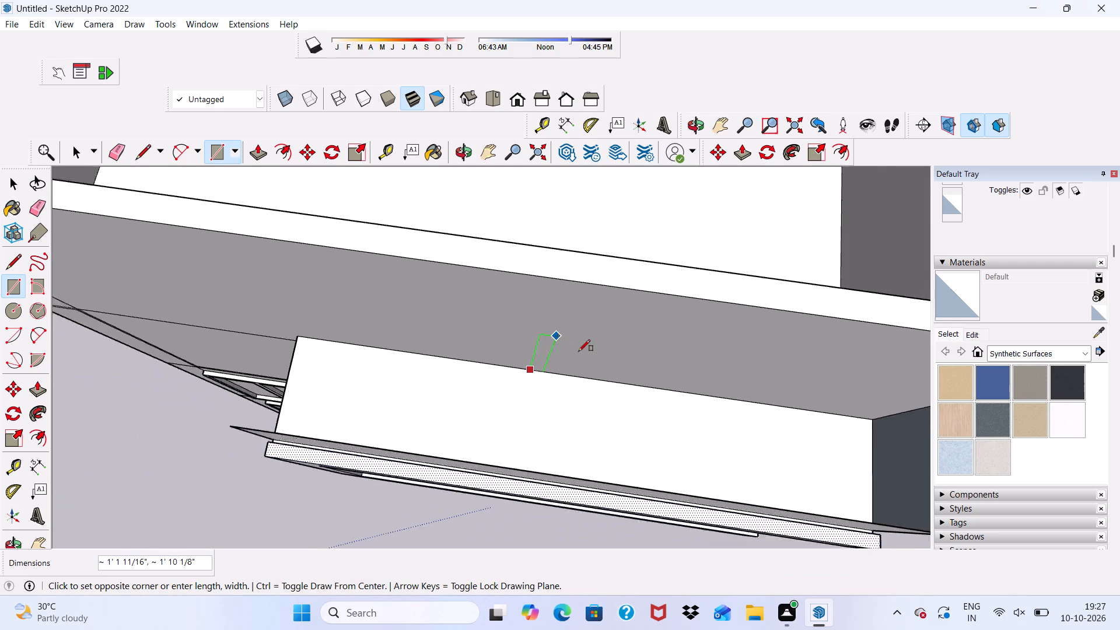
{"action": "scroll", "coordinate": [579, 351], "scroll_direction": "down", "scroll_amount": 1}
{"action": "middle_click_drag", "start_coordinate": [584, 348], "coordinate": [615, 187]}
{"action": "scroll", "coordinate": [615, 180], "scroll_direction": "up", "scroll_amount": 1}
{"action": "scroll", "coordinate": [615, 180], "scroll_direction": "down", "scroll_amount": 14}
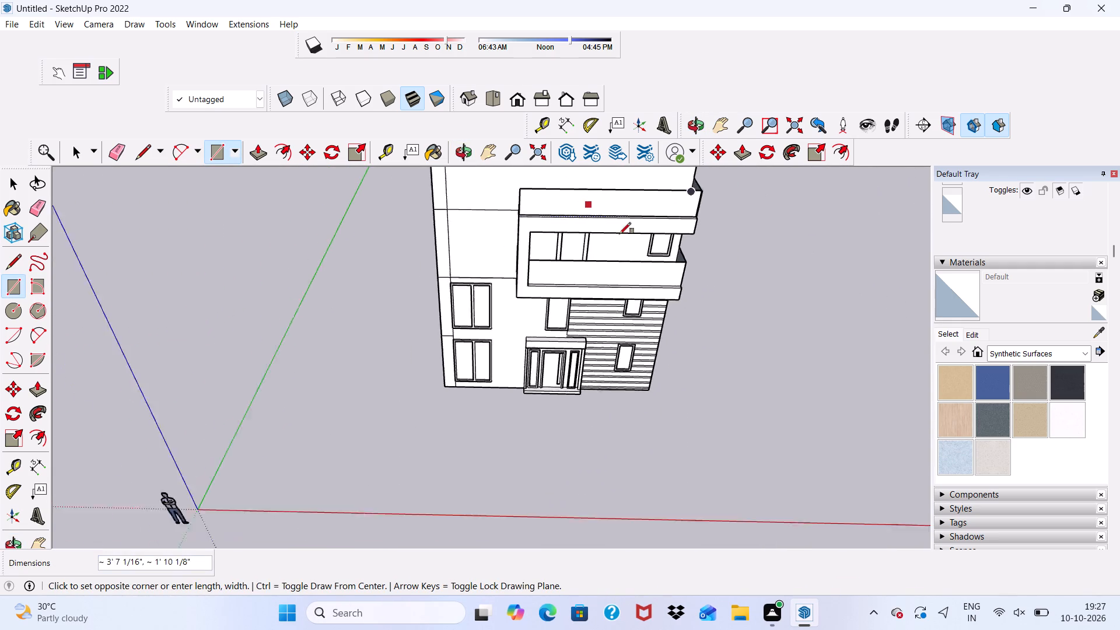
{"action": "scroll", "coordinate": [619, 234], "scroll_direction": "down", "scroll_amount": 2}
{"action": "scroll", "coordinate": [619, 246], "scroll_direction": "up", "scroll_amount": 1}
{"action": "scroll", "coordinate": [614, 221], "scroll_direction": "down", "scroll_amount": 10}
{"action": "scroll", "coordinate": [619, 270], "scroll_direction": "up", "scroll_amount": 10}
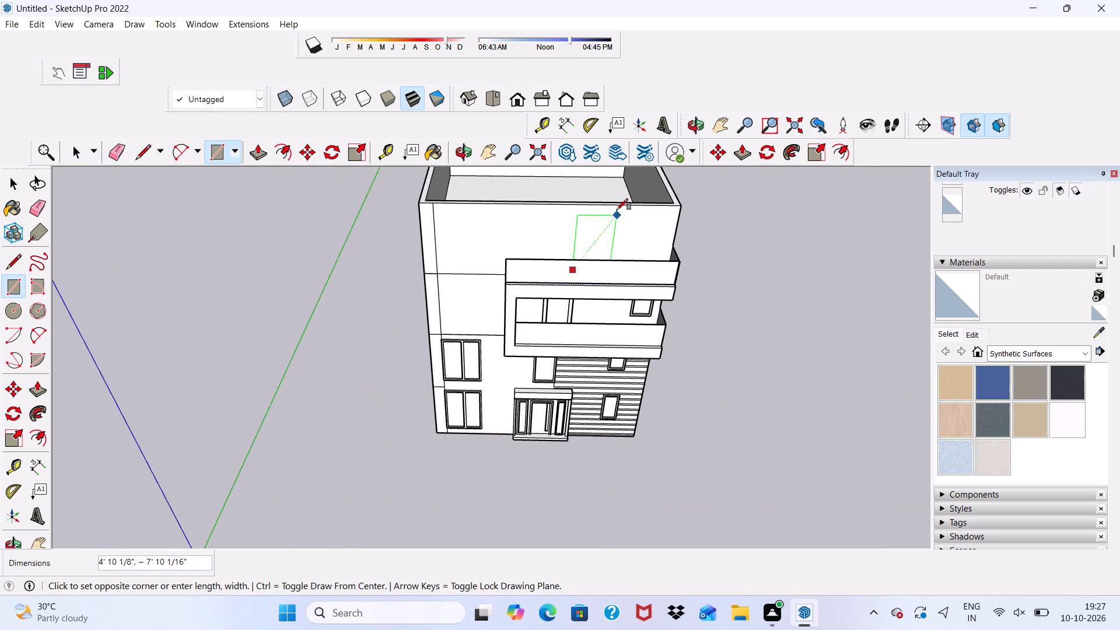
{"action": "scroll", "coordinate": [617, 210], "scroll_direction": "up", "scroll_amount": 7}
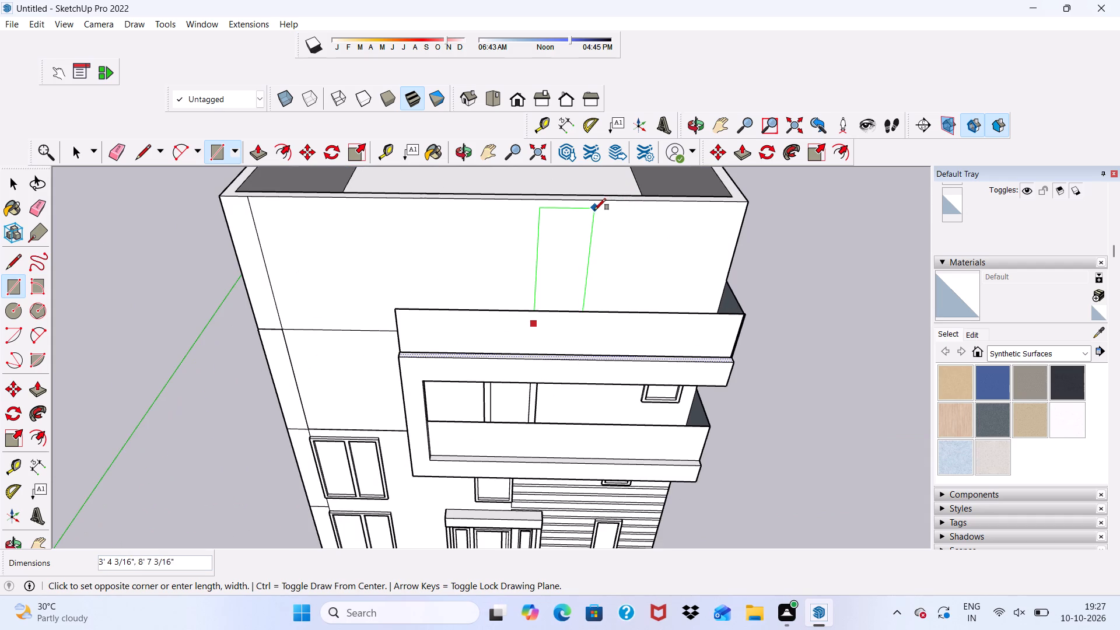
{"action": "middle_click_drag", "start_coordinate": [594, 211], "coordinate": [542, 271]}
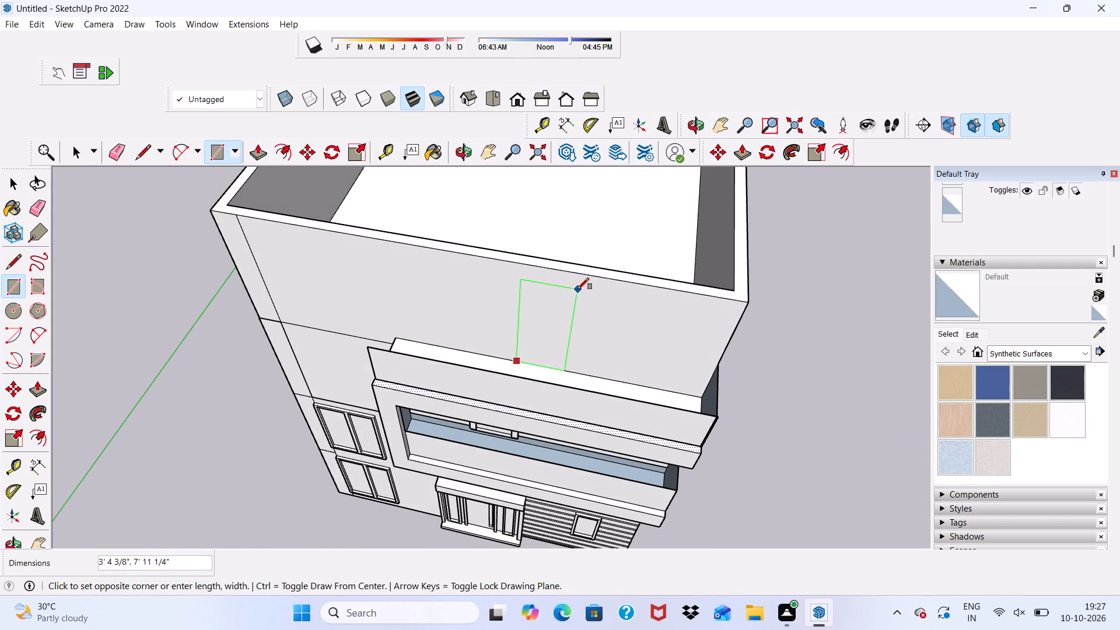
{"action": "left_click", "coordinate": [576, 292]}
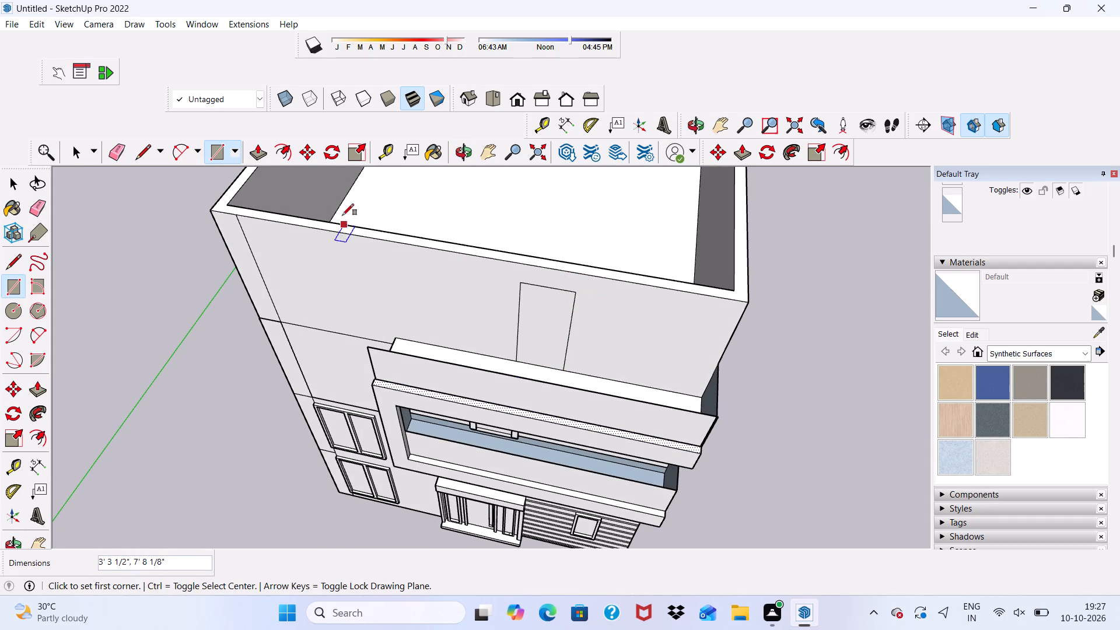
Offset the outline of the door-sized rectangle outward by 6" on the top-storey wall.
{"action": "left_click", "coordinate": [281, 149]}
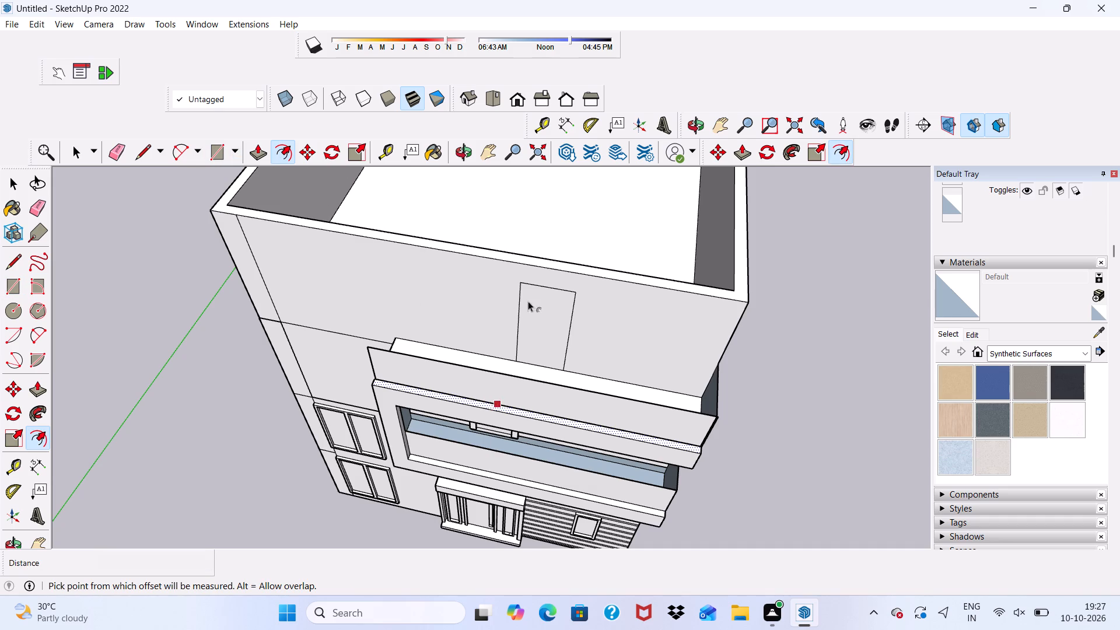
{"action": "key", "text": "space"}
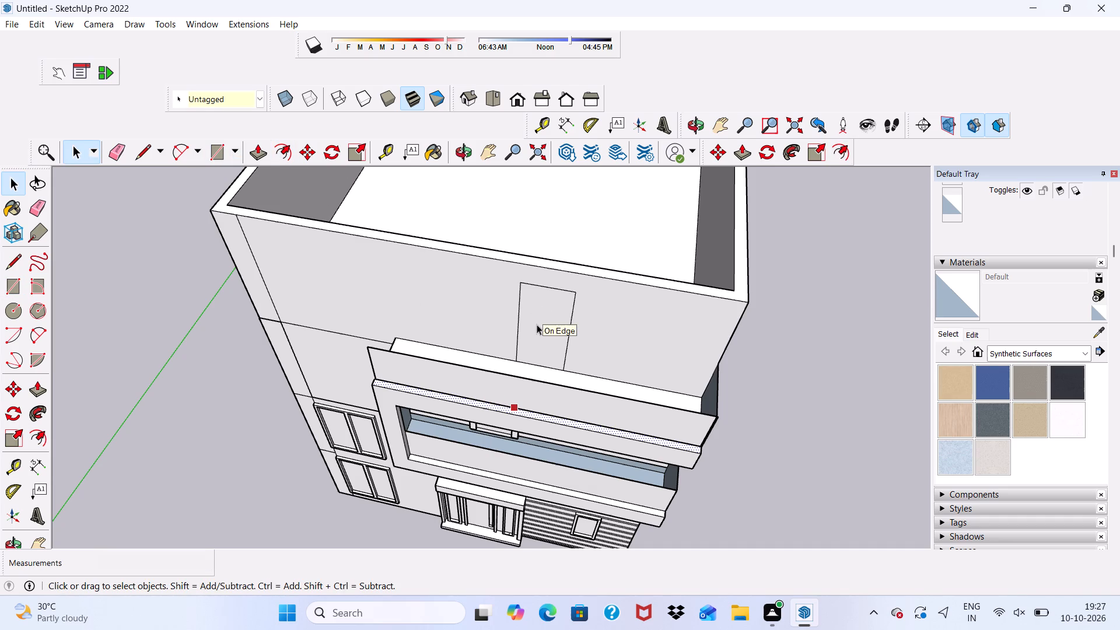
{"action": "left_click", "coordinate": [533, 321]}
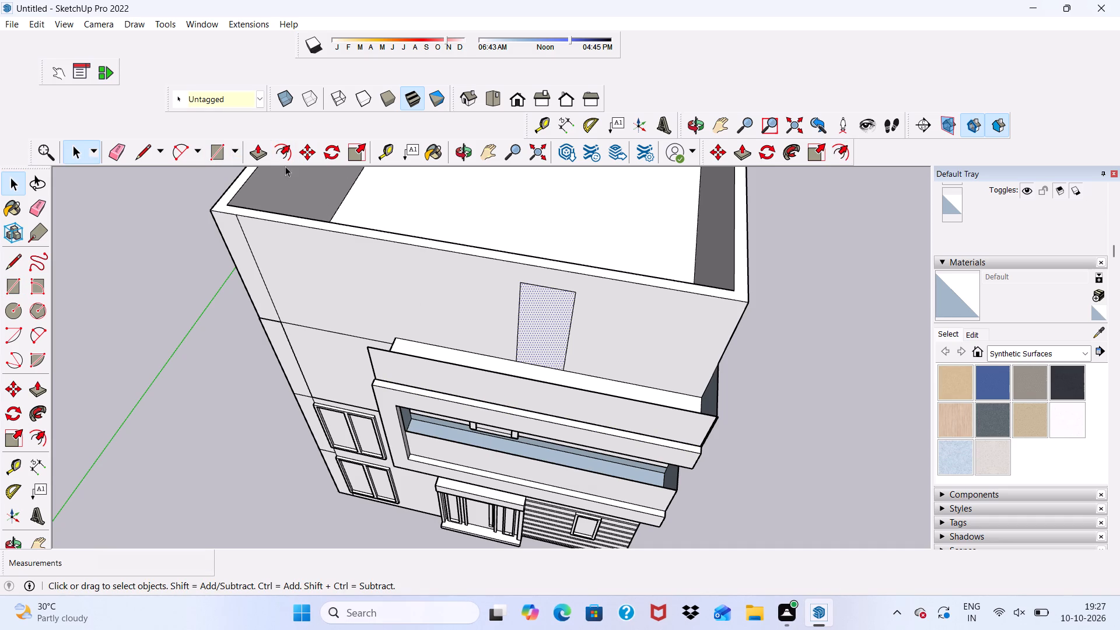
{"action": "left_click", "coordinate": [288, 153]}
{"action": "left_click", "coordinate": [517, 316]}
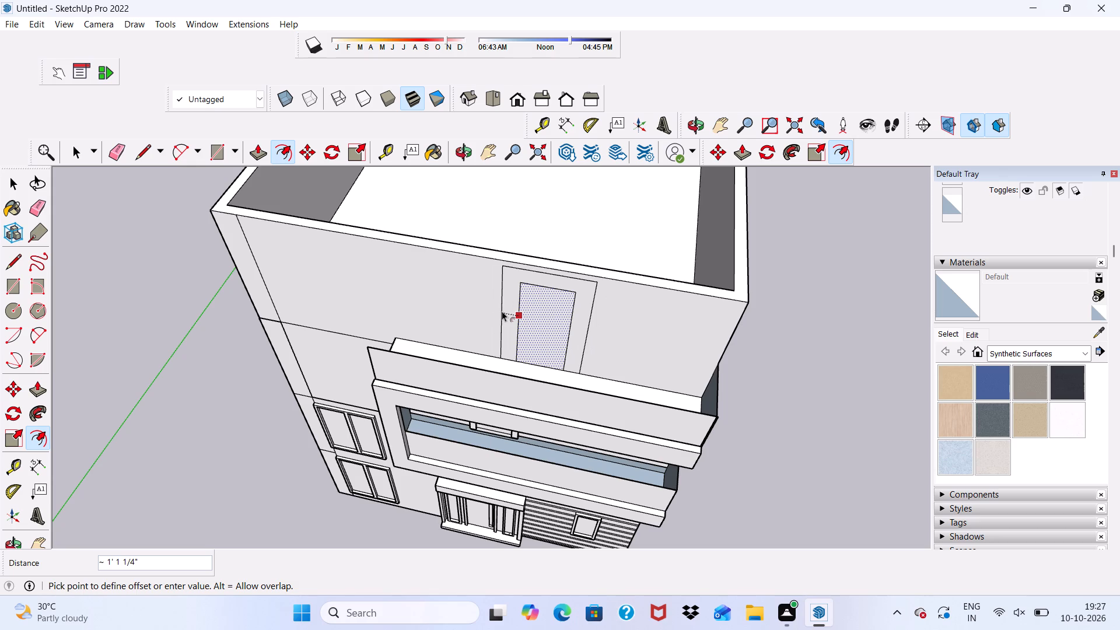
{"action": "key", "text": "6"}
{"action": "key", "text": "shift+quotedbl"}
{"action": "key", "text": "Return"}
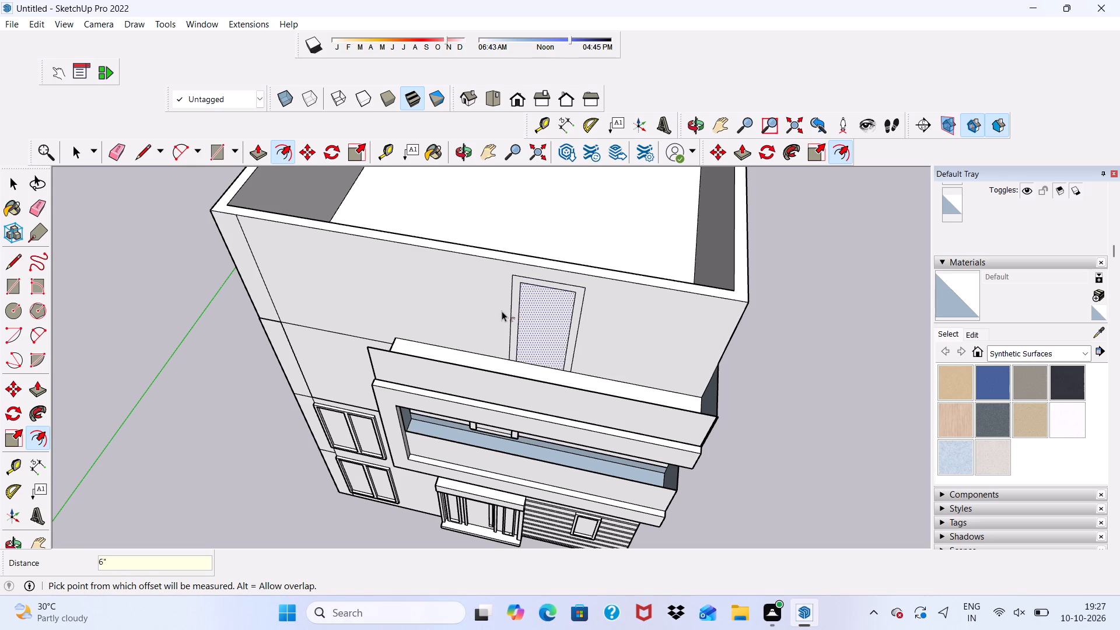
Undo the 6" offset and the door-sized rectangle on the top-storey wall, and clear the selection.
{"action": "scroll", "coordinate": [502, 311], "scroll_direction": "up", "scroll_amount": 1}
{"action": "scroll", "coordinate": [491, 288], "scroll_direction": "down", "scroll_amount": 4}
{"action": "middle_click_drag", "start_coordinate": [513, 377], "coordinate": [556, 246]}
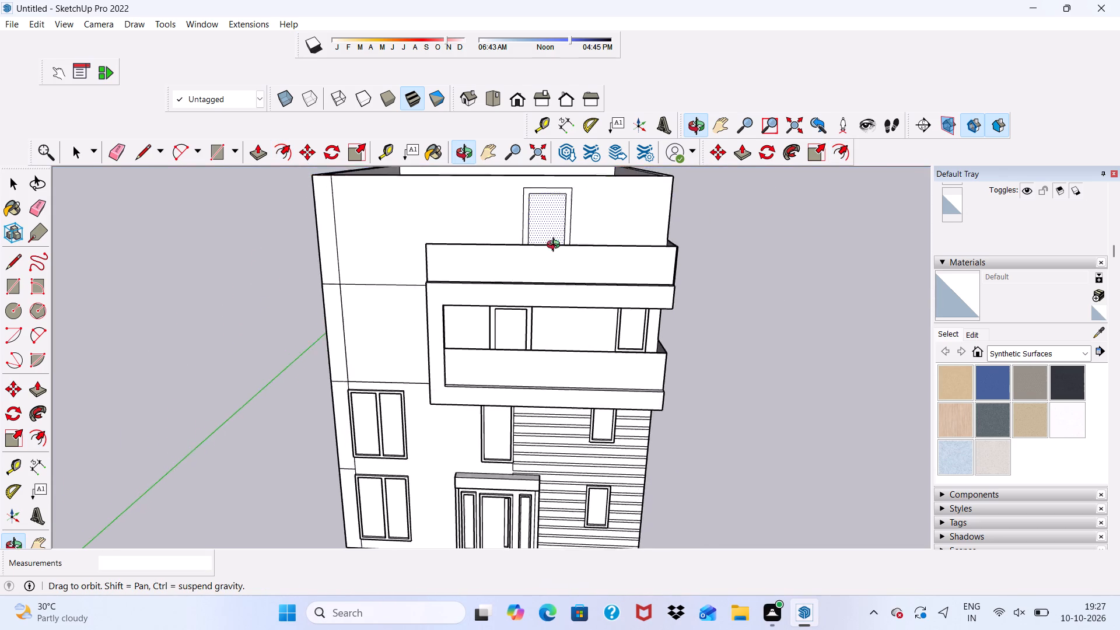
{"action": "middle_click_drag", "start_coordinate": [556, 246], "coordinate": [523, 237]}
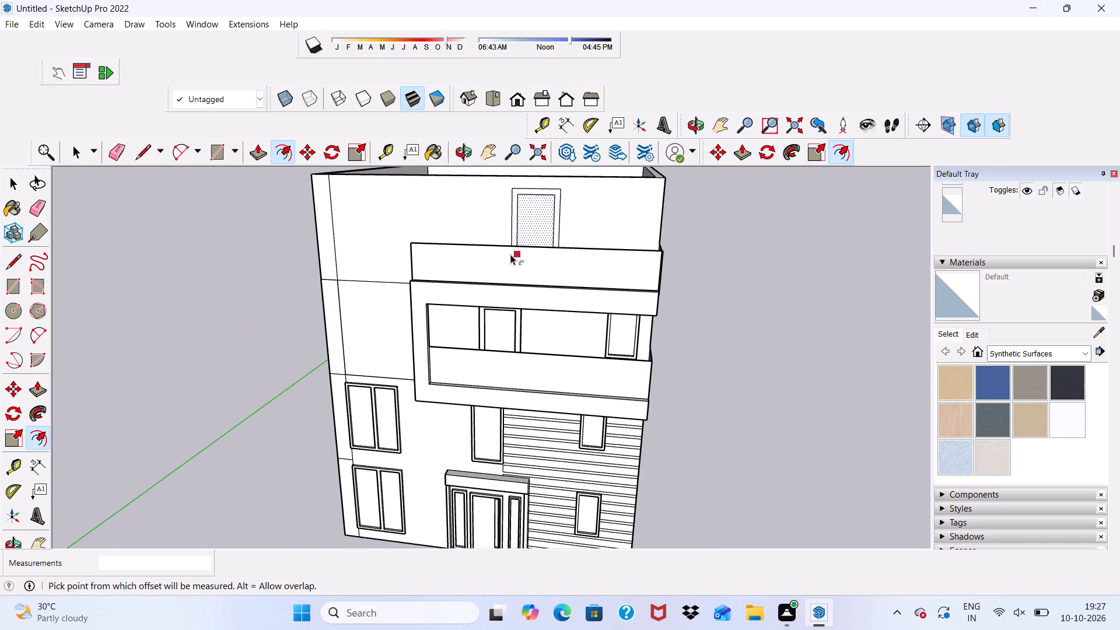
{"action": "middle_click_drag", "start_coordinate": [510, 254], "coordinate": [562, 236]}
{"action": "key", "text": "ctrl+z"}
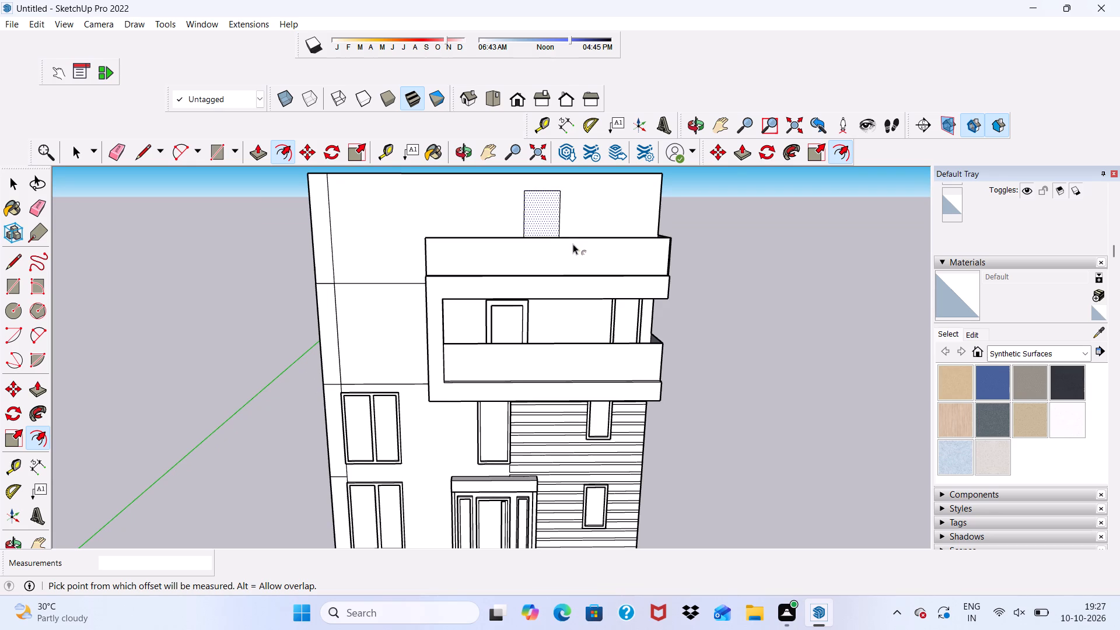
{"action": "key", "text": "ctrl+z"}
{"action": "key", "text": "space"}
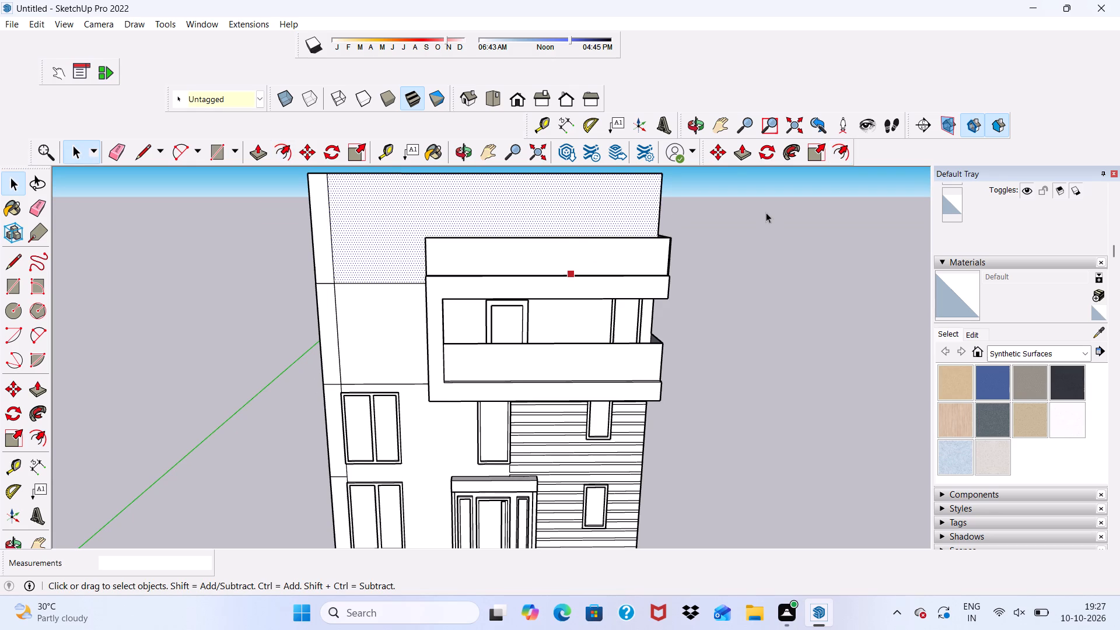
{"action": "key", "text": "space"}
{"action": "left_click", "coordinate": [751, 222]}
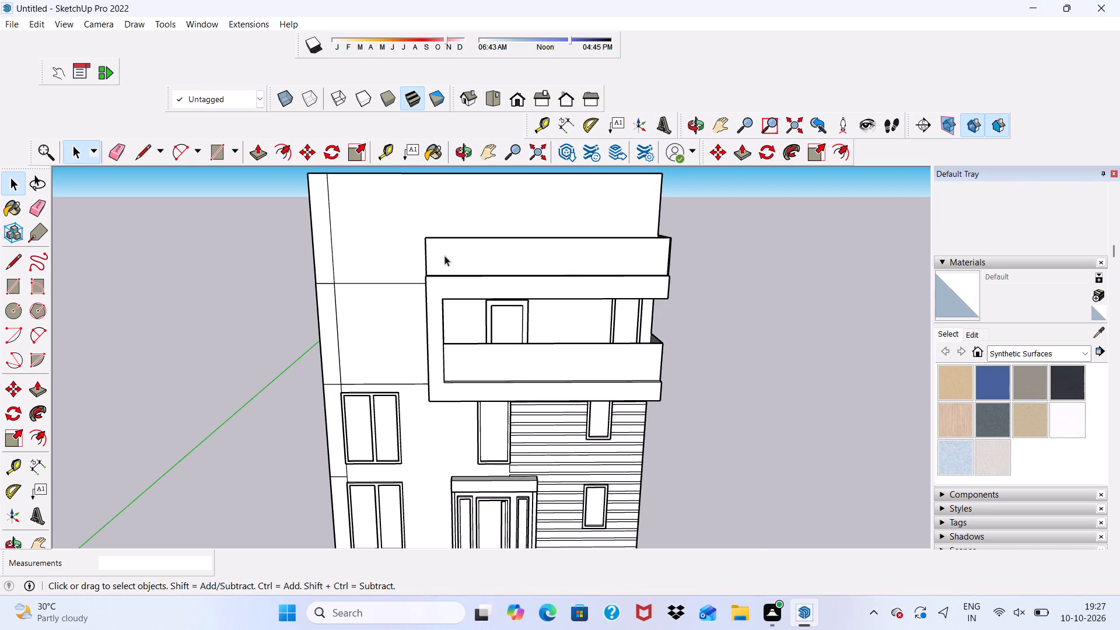
Draw a 3' by 7' door rectangle on the top-storey wall, starting at the balcony roof and above the door below.
{"action": "scroll", "coordinate": [579, 239], "scroll_direction": "up", "scroll_amount": 4}
{"action": "scroll", "coordinate": [579, 239], "scroll_direction": "down", "scroll_amount": 5}
{"action": "scroll", "coordinate": [459, 275], "scroll_direction": "down", "scroll_amount": 1}
{"action": "middle_click_drag", "start_coordinate": [458, 278], "coordinate": [414, 305]}
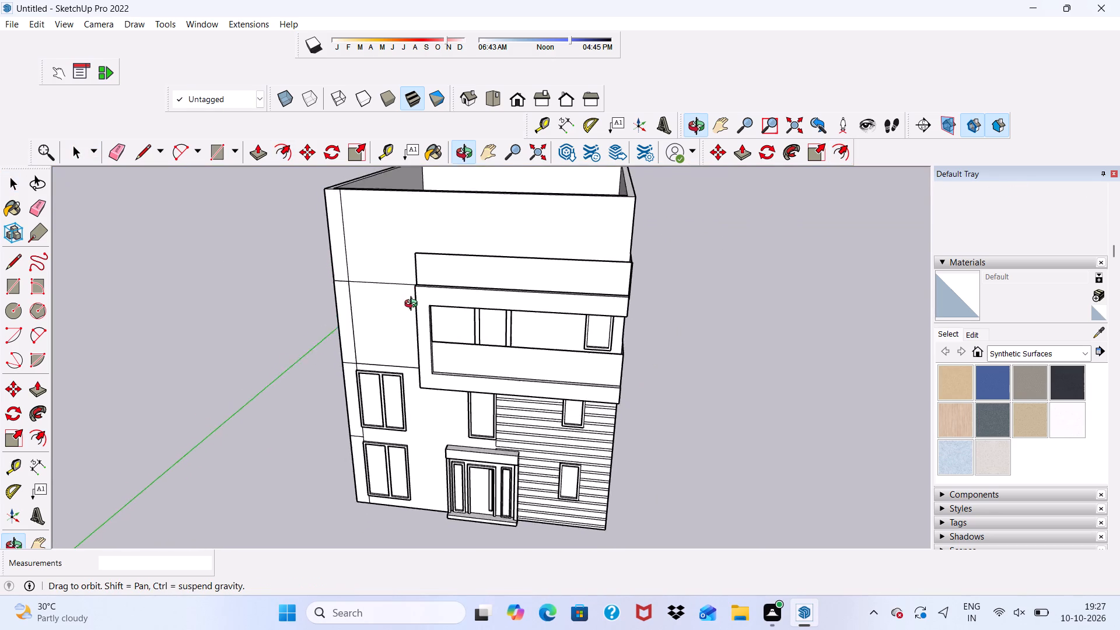
{"action": "middle_click_drag", "start_coordinate": [414, 305], "coordinate": [434, 259]}
{"action": "scroll", "coordinate": [502, 256], "scroll_direction": "up", "scroll_amount": 5}
{"action": "scroll", "coordinate": [499, 244], "scroll_direction": "down", "scroll_amount": 3}
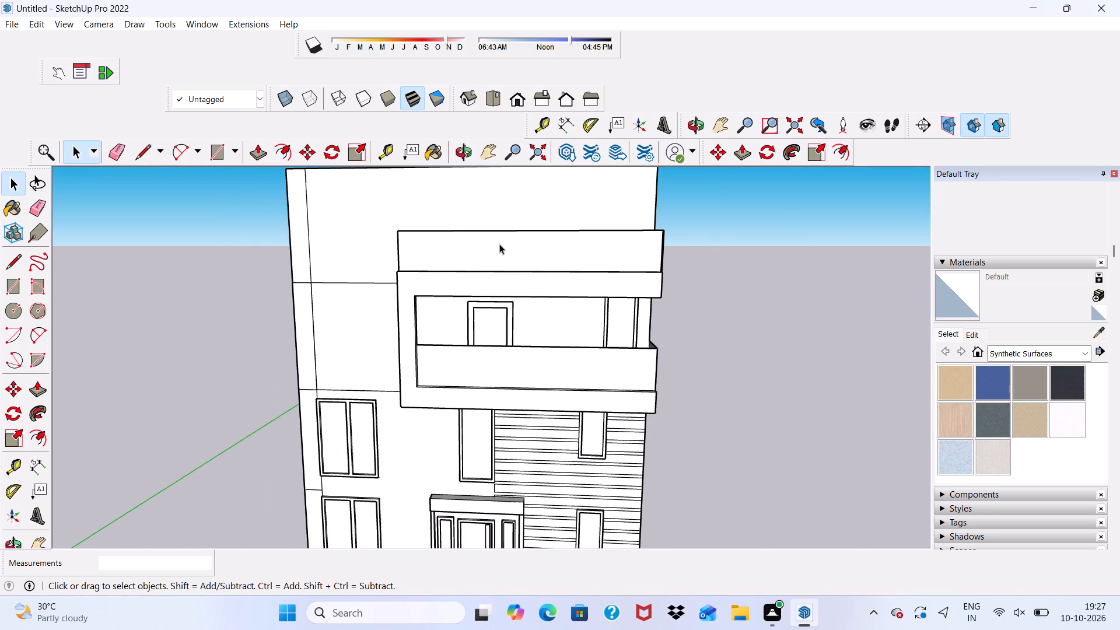
{"action": "middle_click_drag", "start_coordinate": [499, 244], "coordinate": [526, 440]}
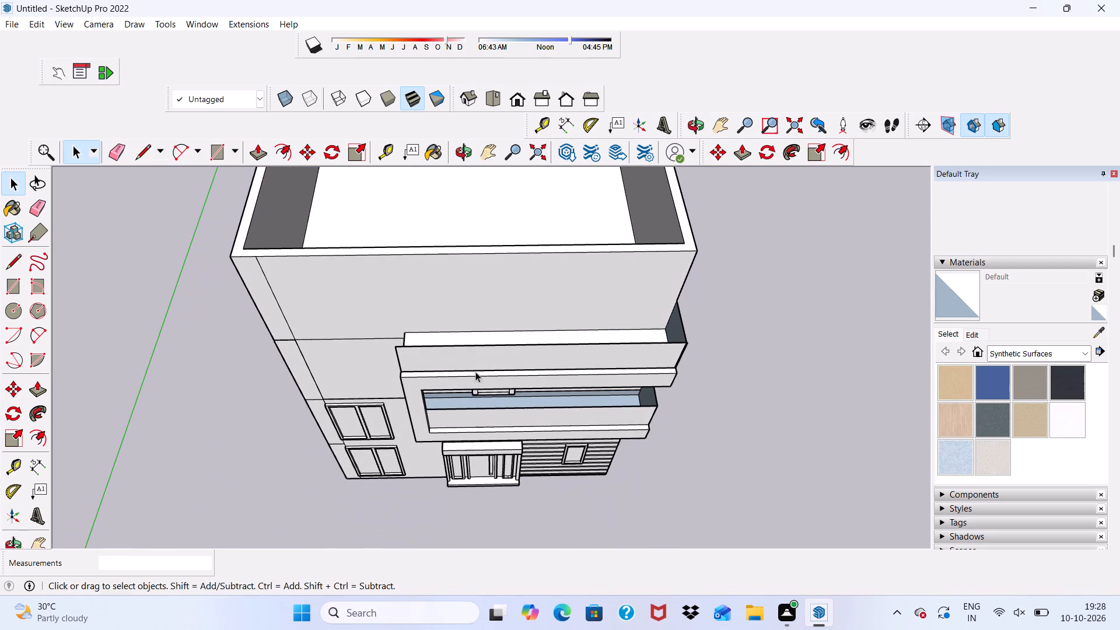
{"action": "left_click", "coordinate": [217, 152]}
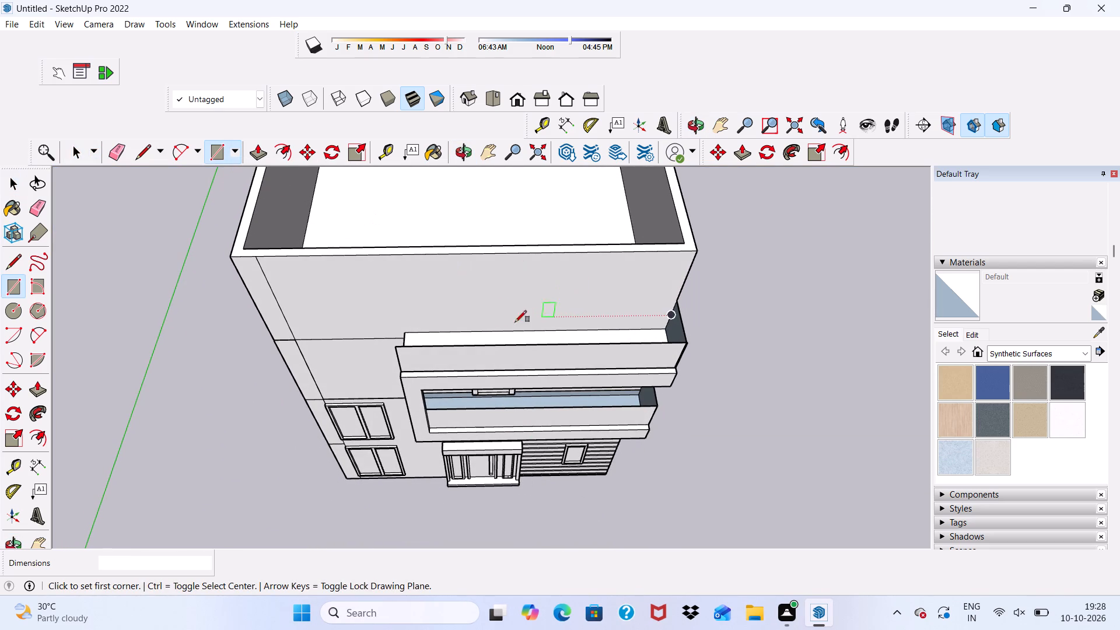
{"action": "left_click", "coordinate": [466, 333]}
{"action": "scroll", "coordinate": [459, 289], "scroll_direction": "down", "scroll_amount": 5}
{"action": "middle_click_drag", "start_coordinate": [480, 276], "coordinate": [491, 188]}
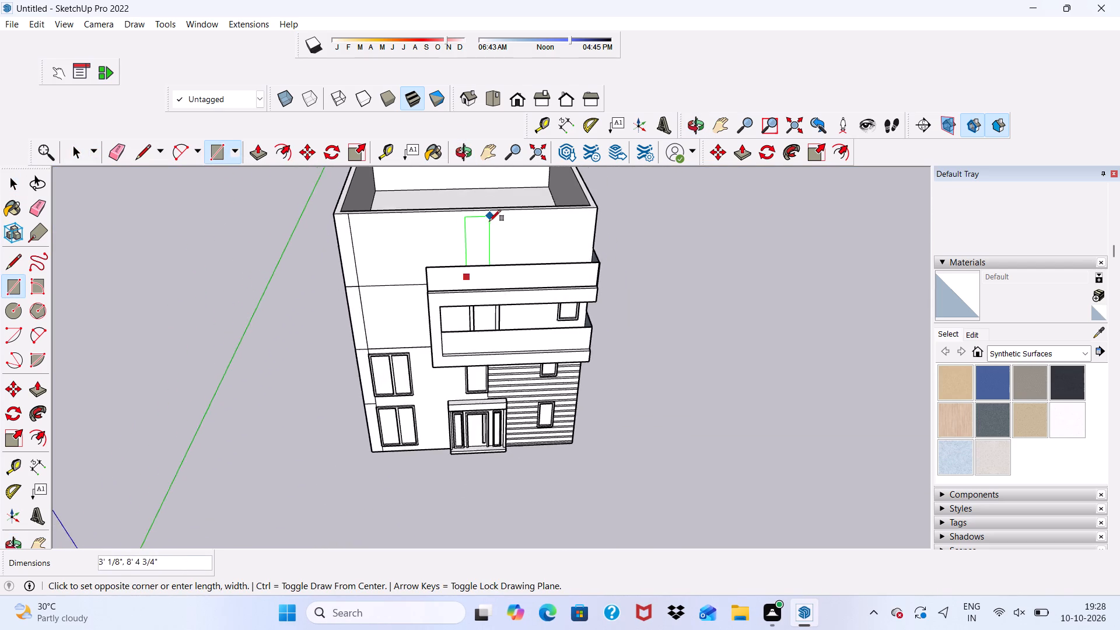
{"action": "scroll", "coordinate": [489, 222], "scroll_direction": "up", "scroll_amount": 2}
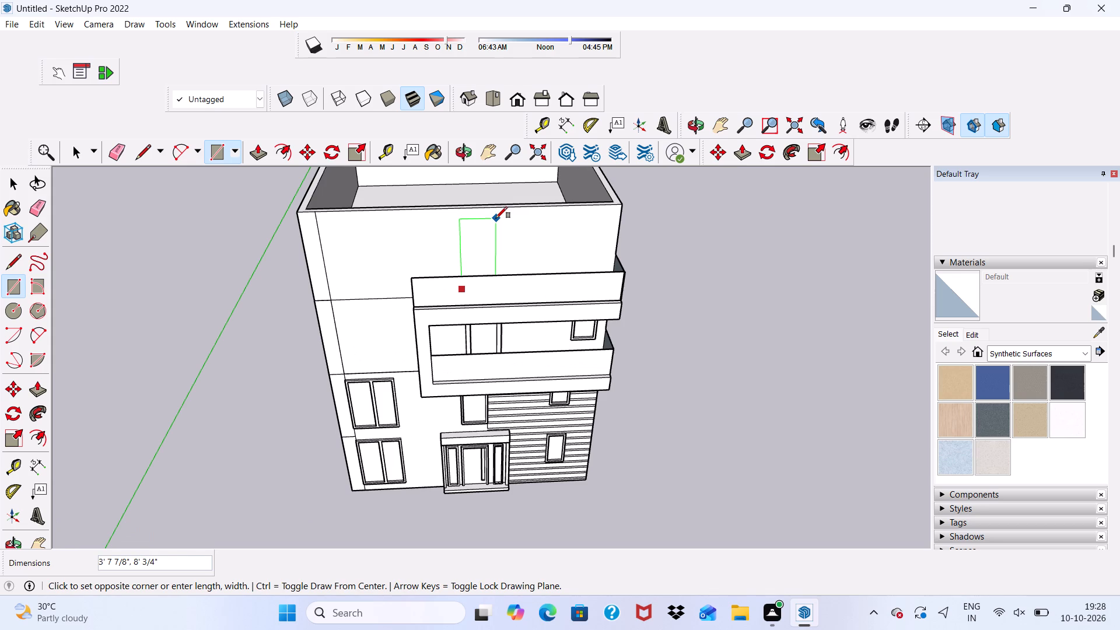
{"action": "type", "text": "3',7"}
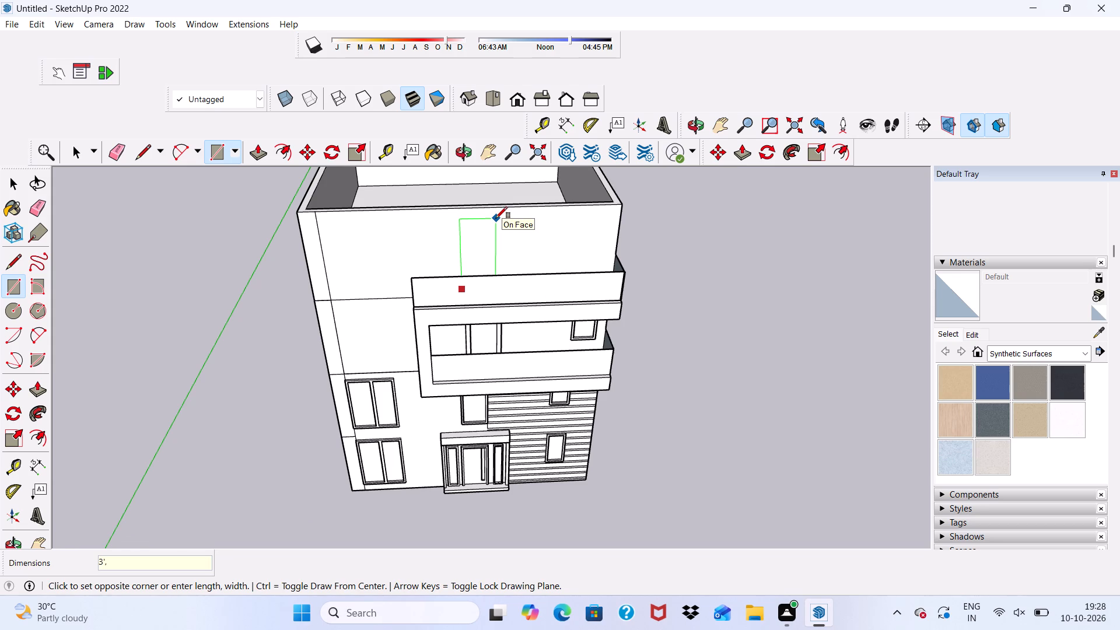
{"action": "key", "text": "apostrophe"}
{"action": "key", "text": "Return"}
{"action": "key", "text": "space"}
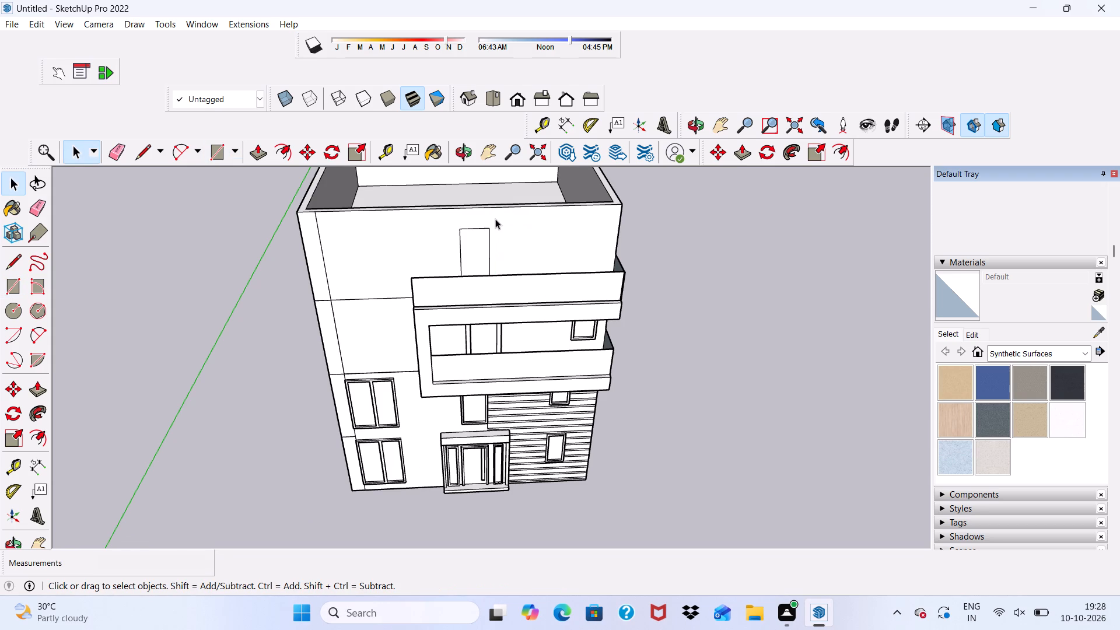
Offset the new top-storey door rectangle outward by 6" to outline its frame.
{"action": "left_click", "coordinate": [288, 143]}
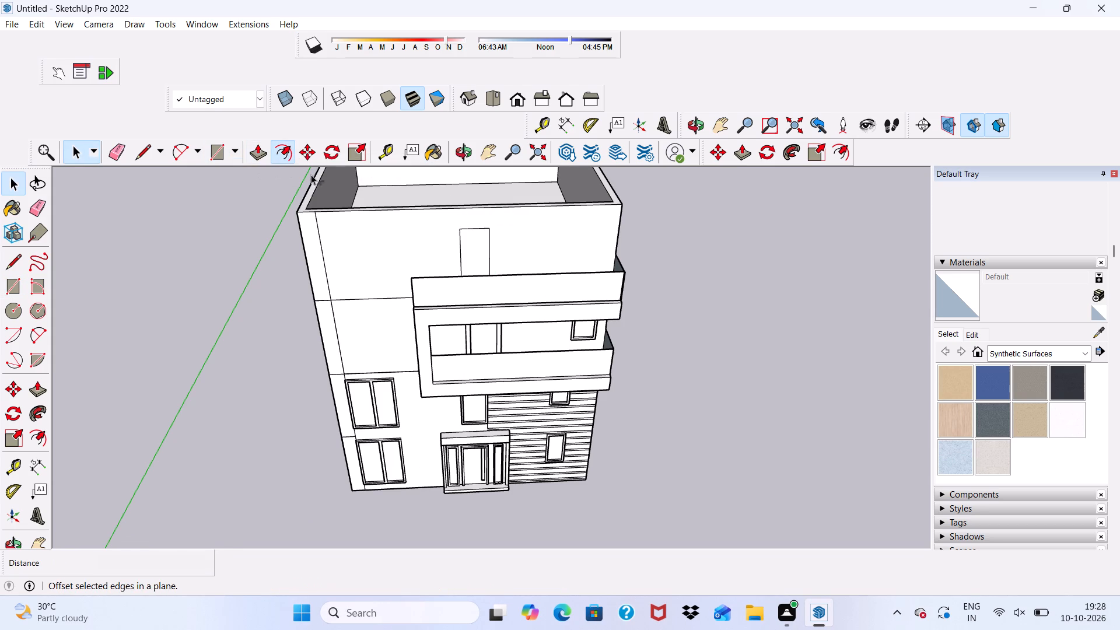
{"action": "left_click", "coordinate": [467, 243]}
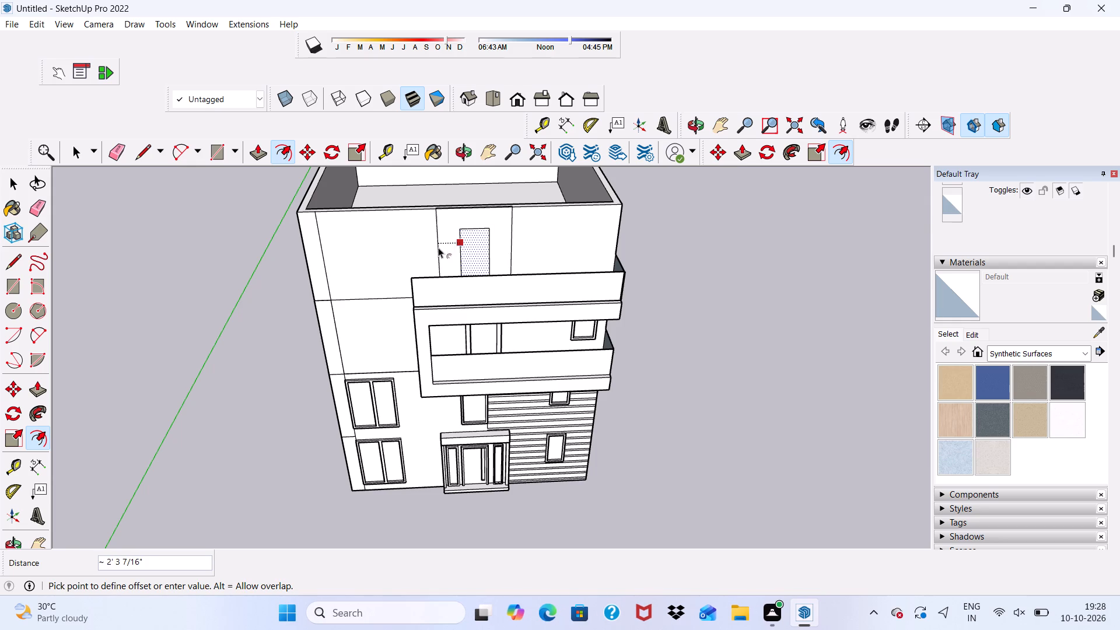
{"action": "key", "text": "6"}
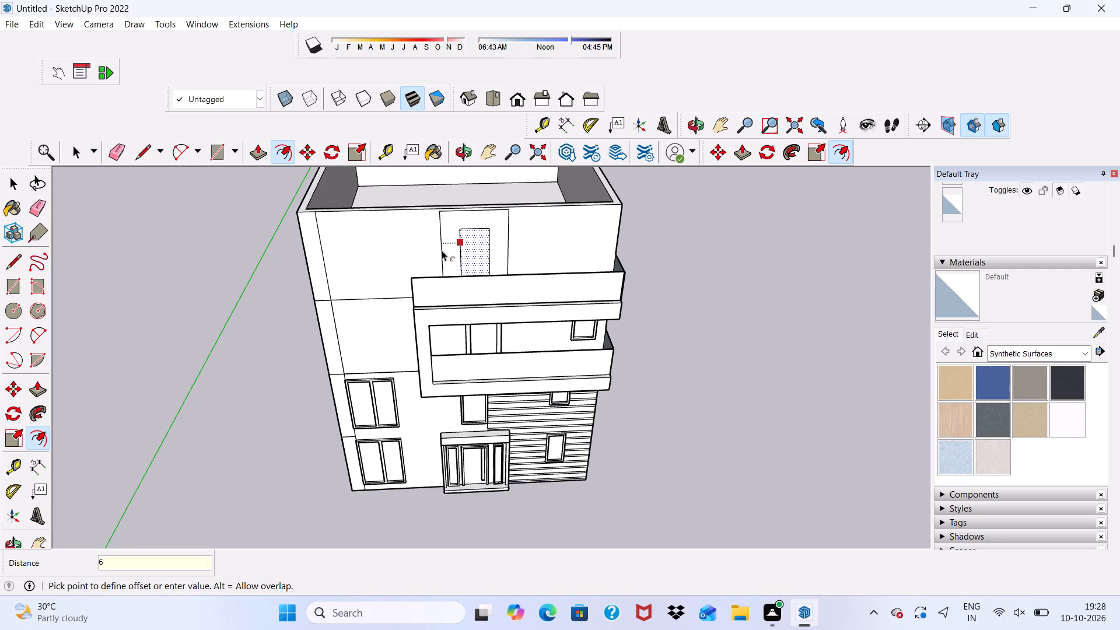
{"action": "key", "text": "shift+quotedbl"}
{"action": "key", "text": "Return"}
{"action": "key", "text": "space"}
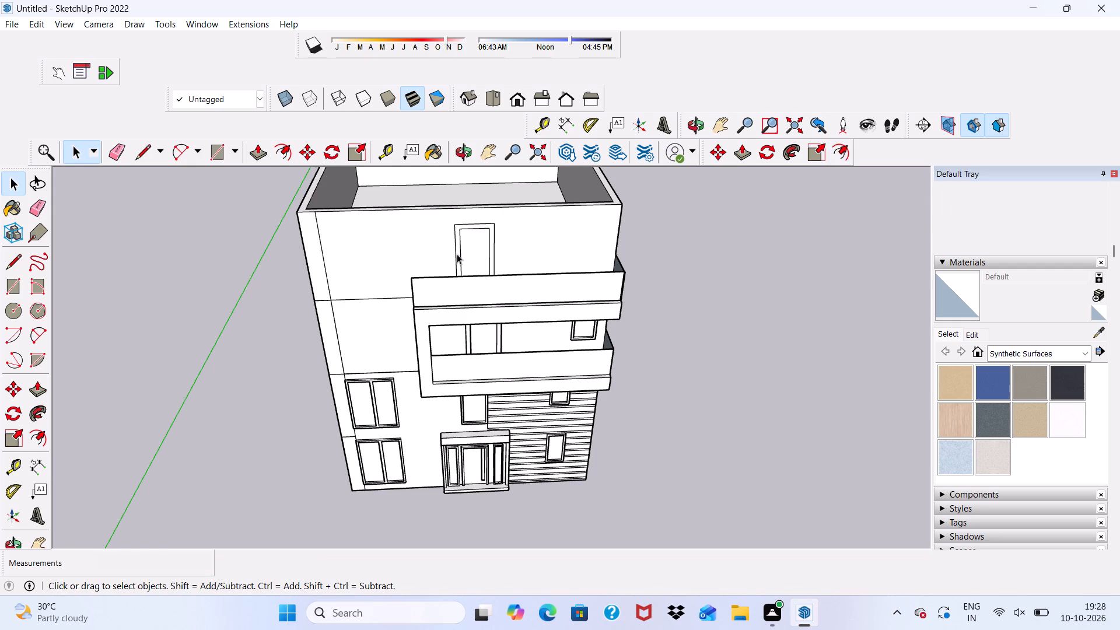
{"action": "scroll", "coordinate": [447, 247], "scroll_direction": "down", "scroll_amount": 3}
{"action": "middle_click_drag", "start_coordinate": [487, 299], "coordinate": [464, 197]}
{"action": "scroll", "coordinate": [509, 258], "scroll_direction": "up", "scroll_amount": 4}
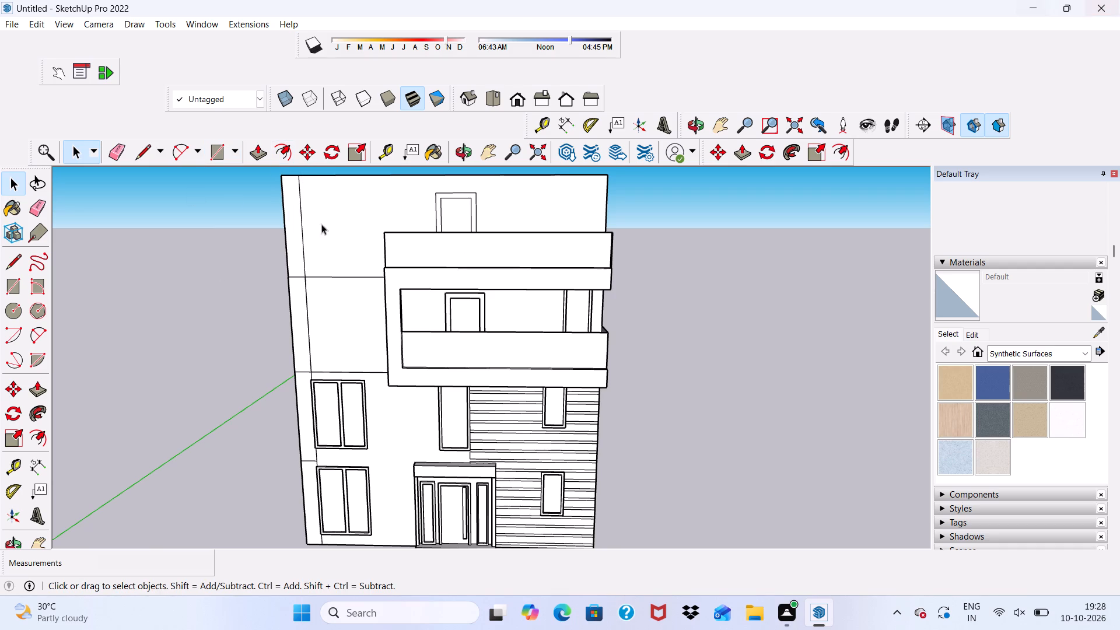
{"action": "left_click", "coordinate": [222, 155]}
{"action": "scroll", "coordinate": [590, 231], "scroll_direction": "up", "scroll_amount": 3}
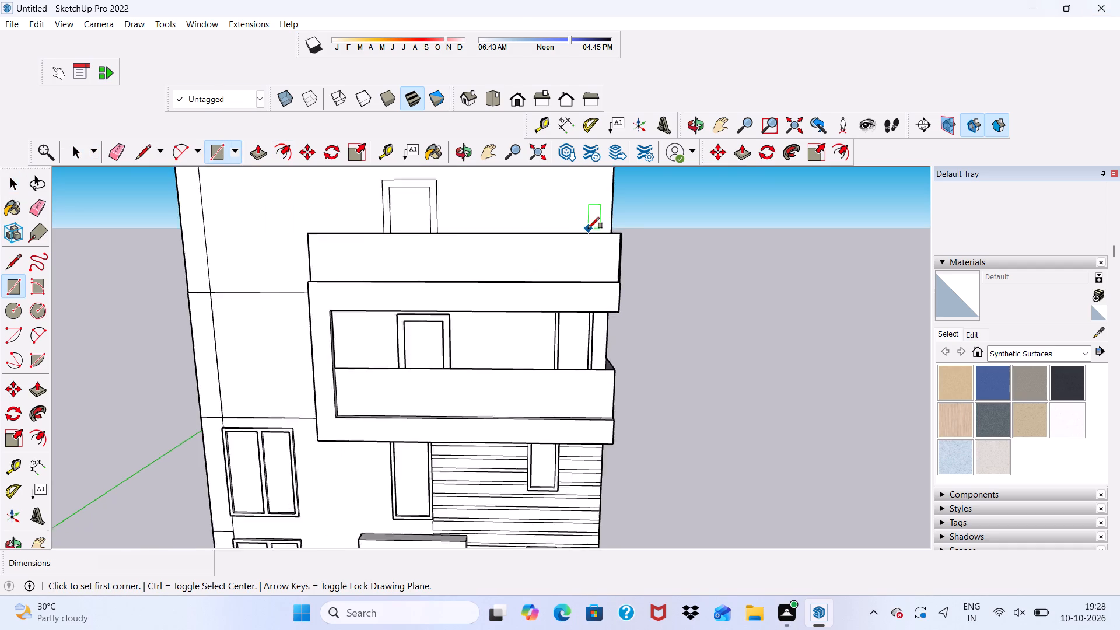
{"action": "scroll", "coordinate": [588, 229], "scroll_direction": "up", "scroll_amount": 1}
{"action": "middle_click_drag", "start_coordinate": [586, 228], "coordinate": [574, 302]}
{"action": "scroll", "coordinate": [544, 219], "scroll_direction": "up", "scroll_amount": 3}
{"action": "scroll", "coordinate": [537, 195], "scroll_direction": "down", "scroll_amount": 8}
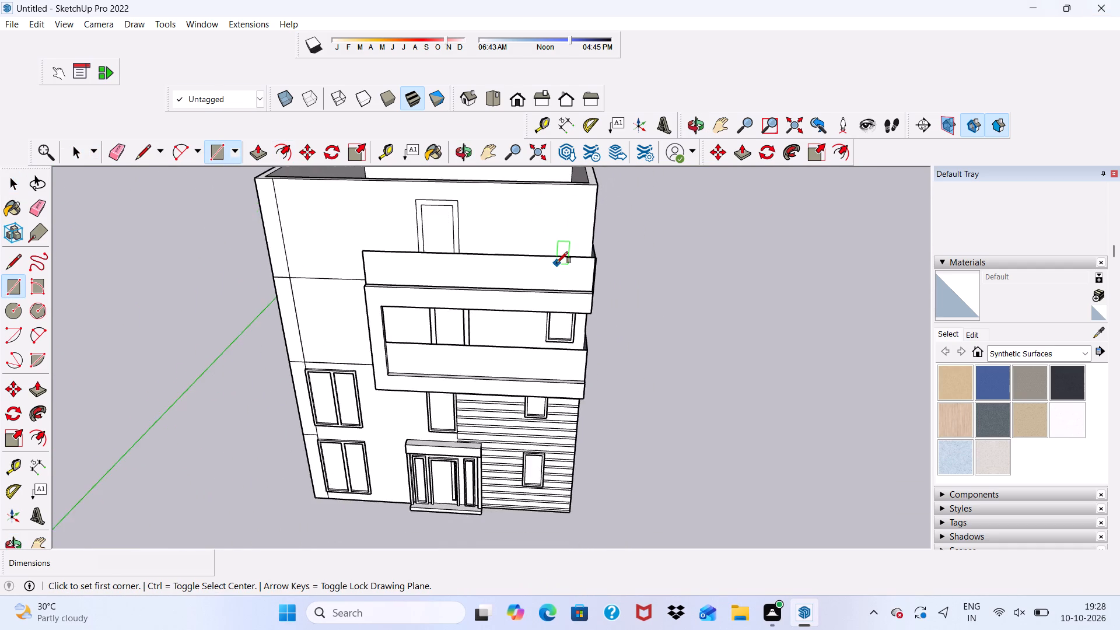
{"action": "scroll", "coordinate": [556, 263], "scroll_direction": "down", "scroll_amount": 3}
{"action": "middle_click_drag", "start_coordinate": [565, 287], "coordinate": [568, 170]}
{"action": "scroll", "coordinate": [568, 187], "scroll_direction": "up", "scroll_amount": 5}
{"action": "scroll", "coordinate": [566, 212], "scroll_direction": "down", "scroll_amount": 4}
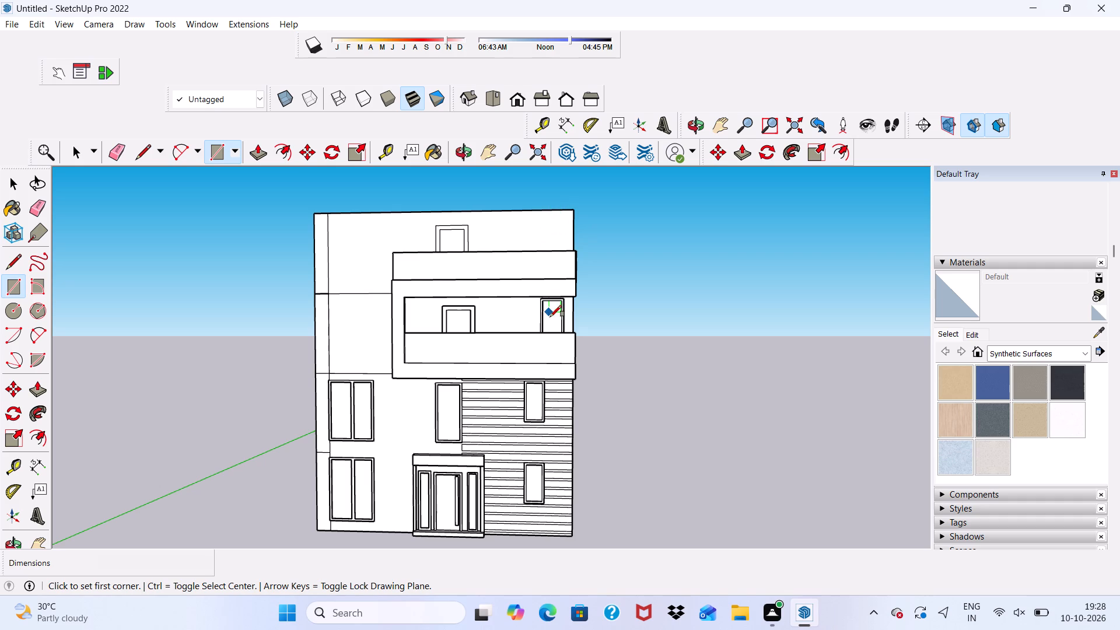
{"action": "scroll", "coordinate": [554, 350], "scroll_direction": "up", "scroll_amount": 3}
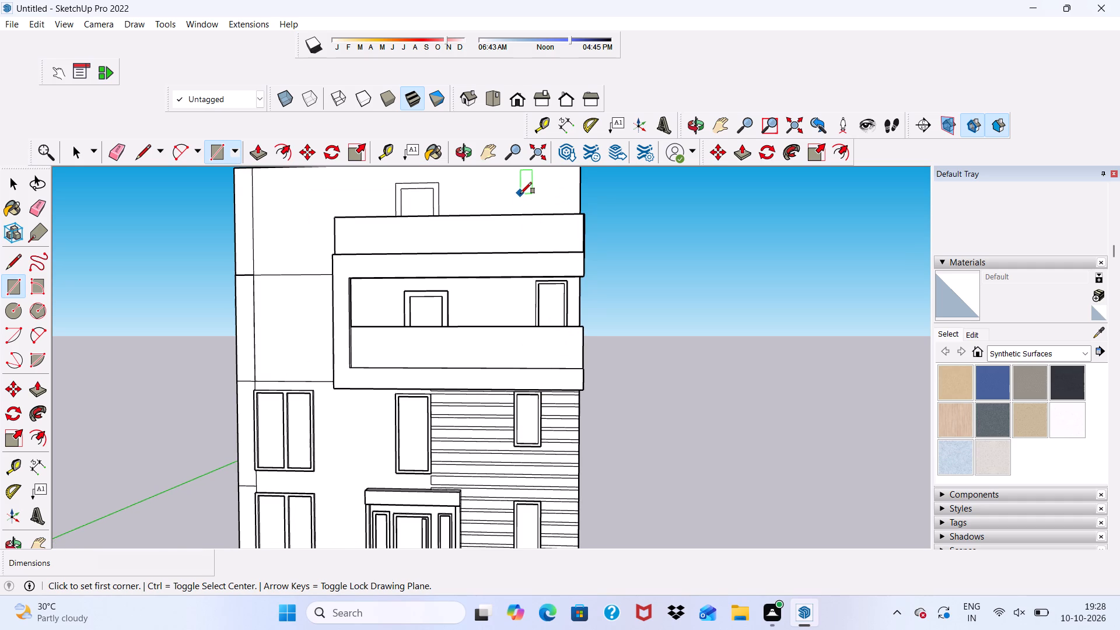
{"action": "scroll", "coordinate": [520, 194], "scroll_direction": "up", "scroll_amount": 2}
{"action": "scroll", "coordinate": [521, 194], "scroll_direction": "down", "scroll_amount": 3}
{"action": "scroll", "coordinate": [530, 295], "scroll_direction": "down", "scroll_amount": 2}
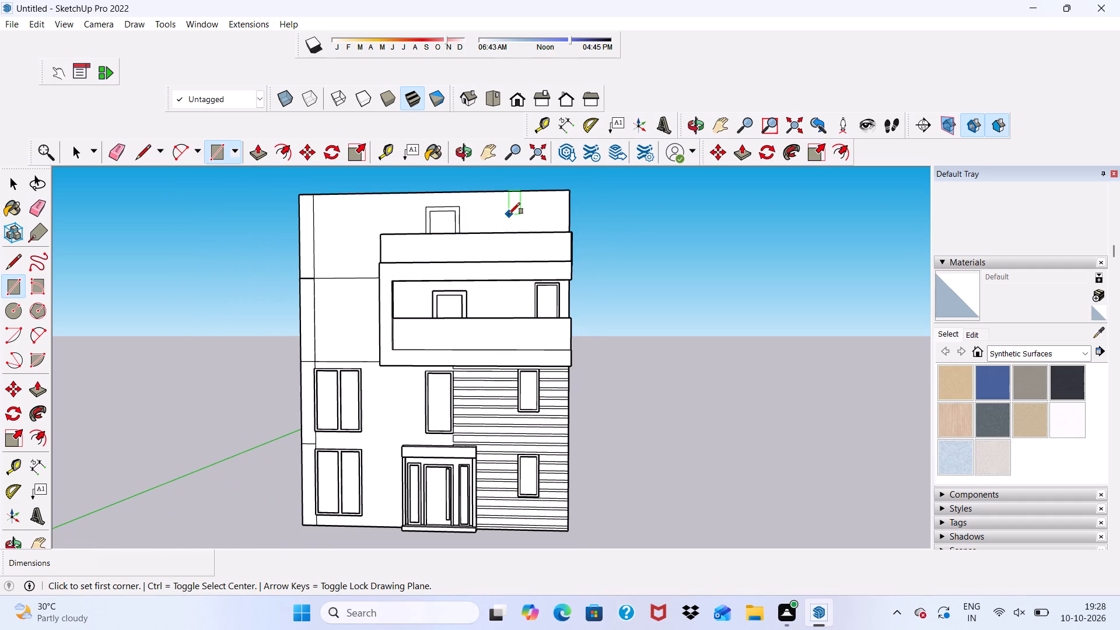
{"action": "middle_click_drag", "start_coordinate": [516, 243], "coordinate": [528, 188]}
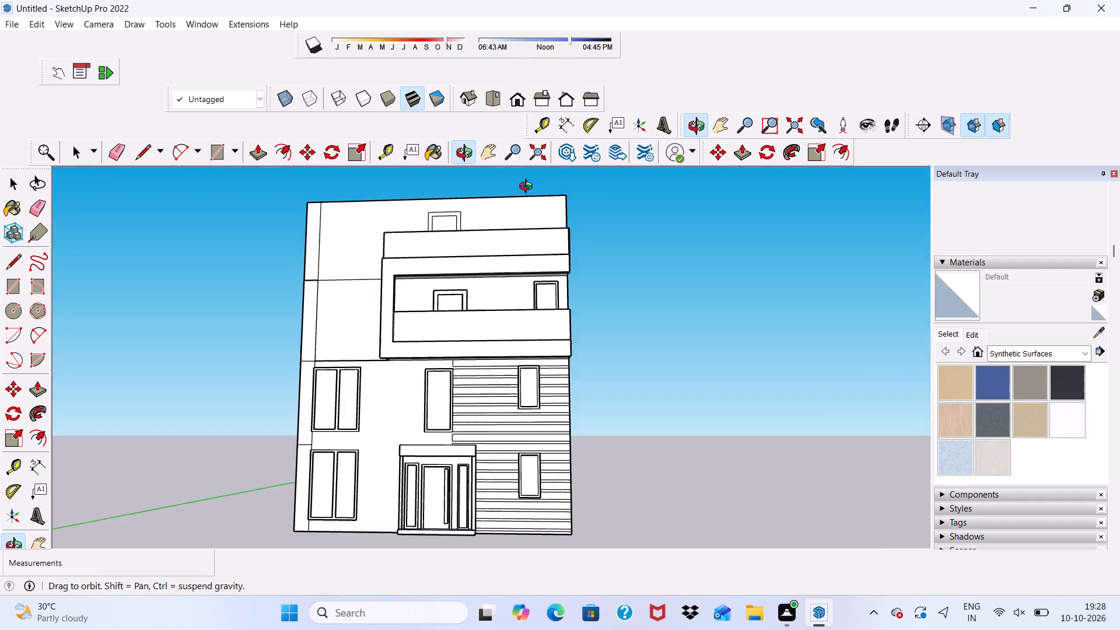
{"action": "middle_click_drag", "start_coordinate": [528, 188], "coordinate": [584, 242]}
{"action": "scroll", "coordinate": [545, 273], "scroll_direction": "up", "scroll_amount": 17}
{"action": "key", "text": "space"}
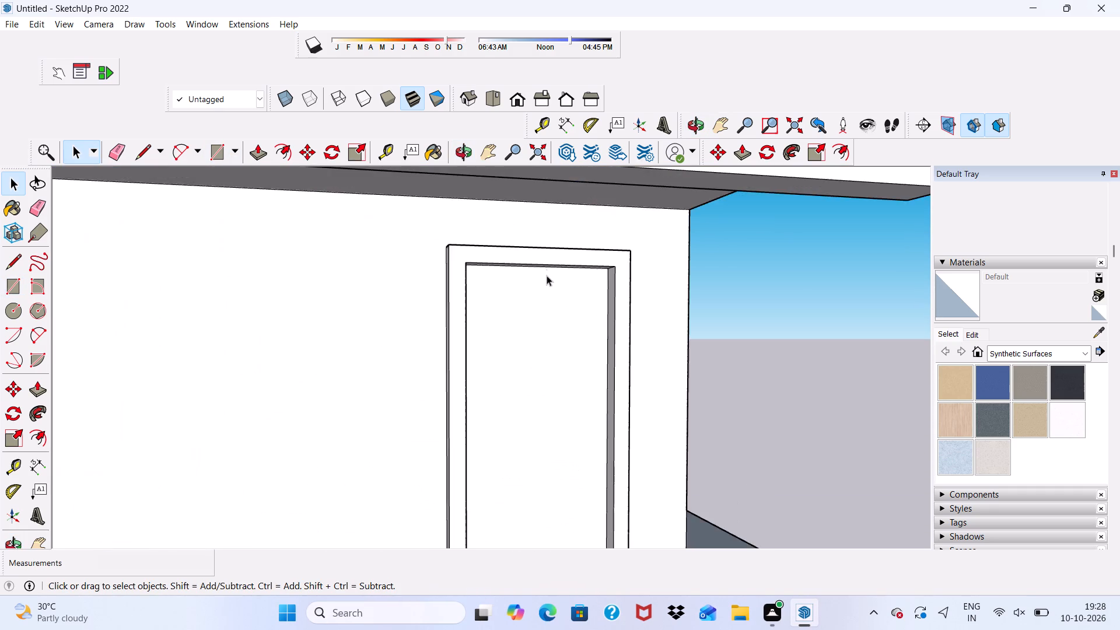
Pull the recessed panel of the narrow framed opening on the enclosed balcony's back wall about 3 5/16", flush with its frame.
{"action": "scroll", "coordinate": [547, 275], "scroll_direction": "up", "scroll_amount": 5}
{"action": "middle_click_drag", "start_coordinate": [547, 271], "coordinate": [507, 283]}
{"action": "left_click", "coordinate": [498, 333]}
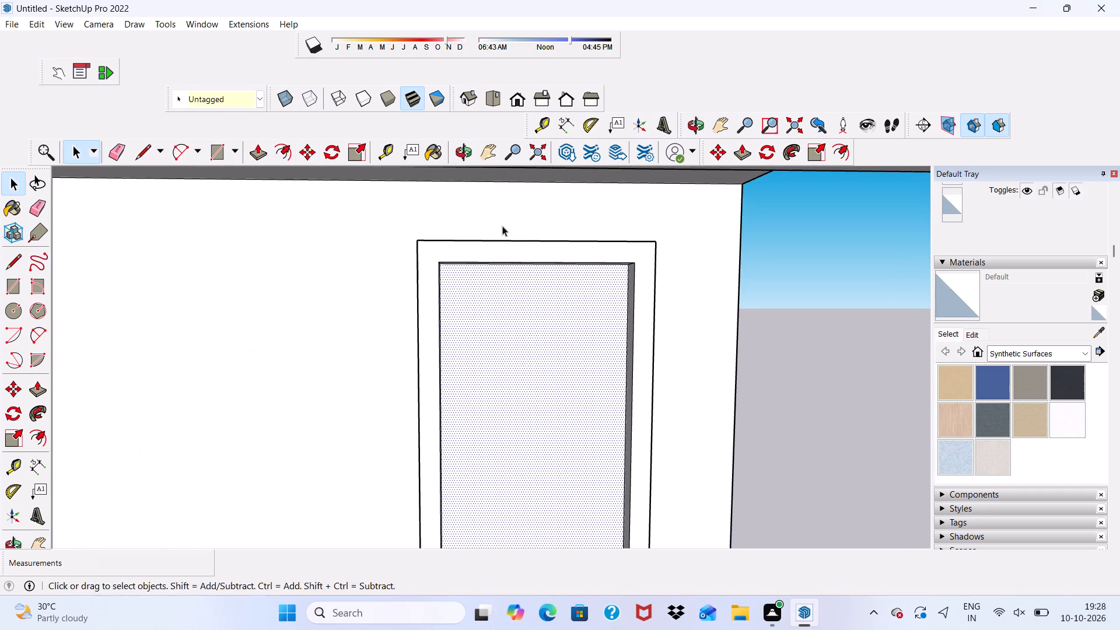
{"action": "left_click", "coordinate": [251, 149]}
{"action": "left_click", "coordinate": [516, 336]}
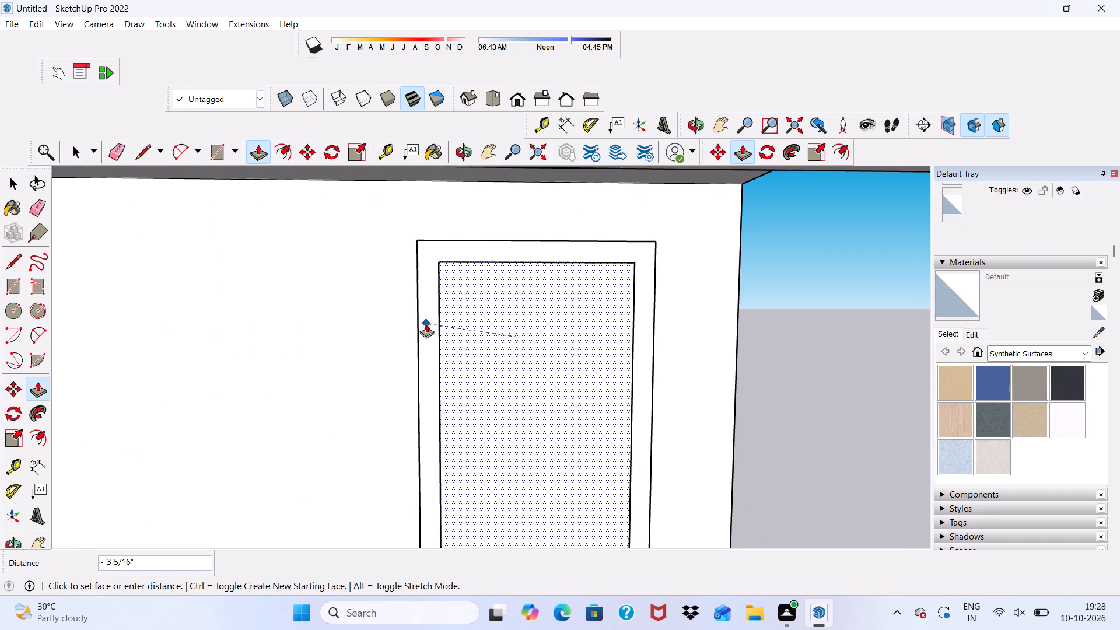
{"action": "left_click", "coordinate": [426, 324]}
{"action": "scroll", "coordinate": [466, 270], "scroll_direction": "down", "scroll_amount": 4}
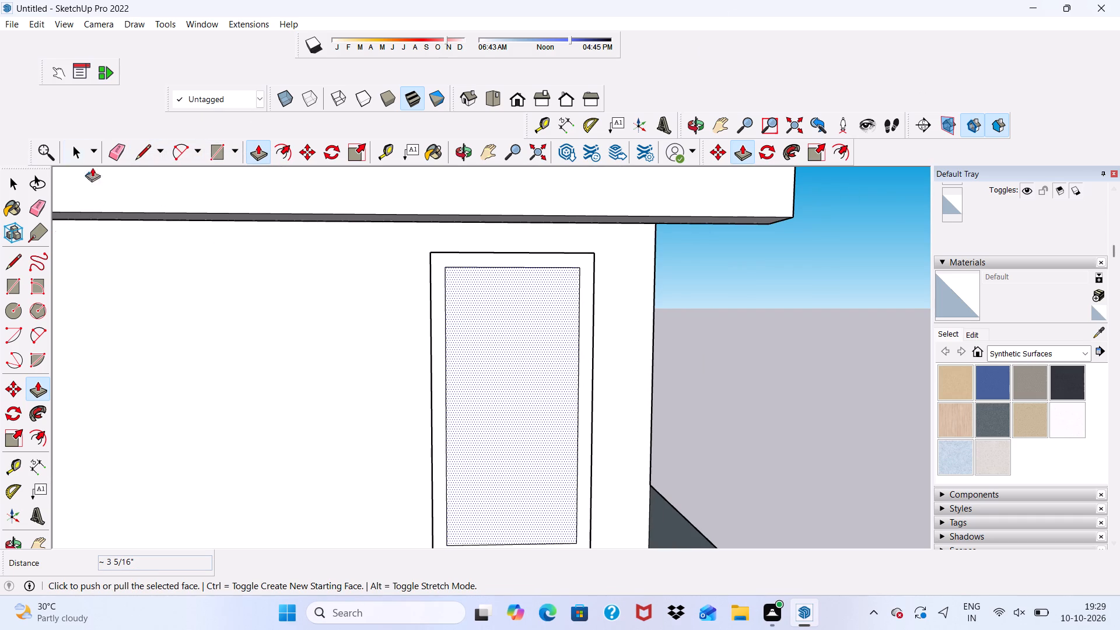
Erase the top and side edges of the narrow framed opening on the enclosed balcony's back wall.
{"action": "left_click", "coordinate": [110, 151]}
{"action": "left_click", "coordinate": [495, 253]}
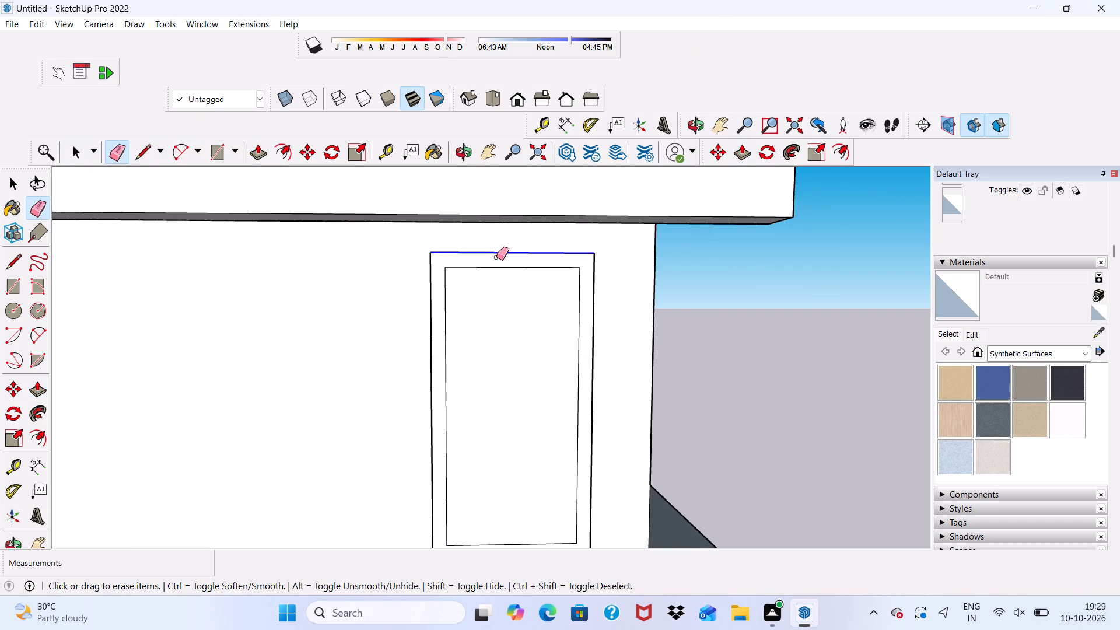
{"action": "left_click_drag", "start_coordinate": [435, 303], "coordinate": [438, 327]}
{"action": "left_click_drag", "start_coordinate": [450, 323], "coordinate": [432, 338]}
{"action": "left_click_drag", "start_coordinate": [448, 327], "coordinate": [444, 337]}
{"action": "left_click_drag", "start_coordinate": [474, 262], "coordinate": [475, 269]}
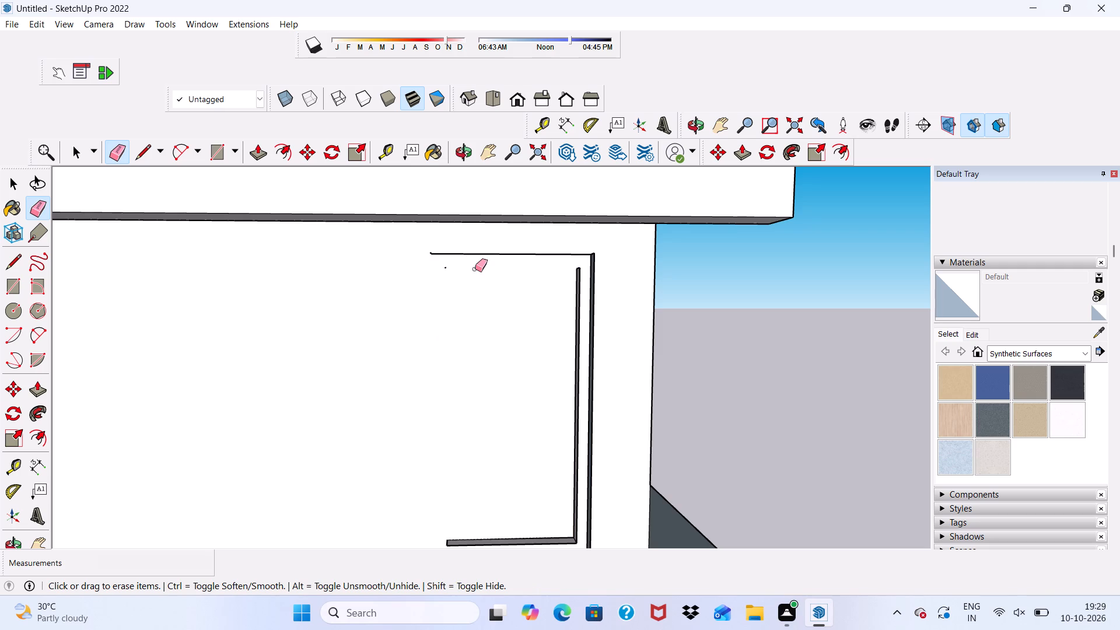
{"action": "left_click_drag", "start_coordinate": [475, 248], "coordinate": [480, 260]}
{"action": "left_click_drag", "start_coordinate": [573, 288], "coordinate": [593, 303]}
{"action": "left_click", "coordinate": [597, 304]}
{"action": "left_click", "coordinate": [601, 304]}
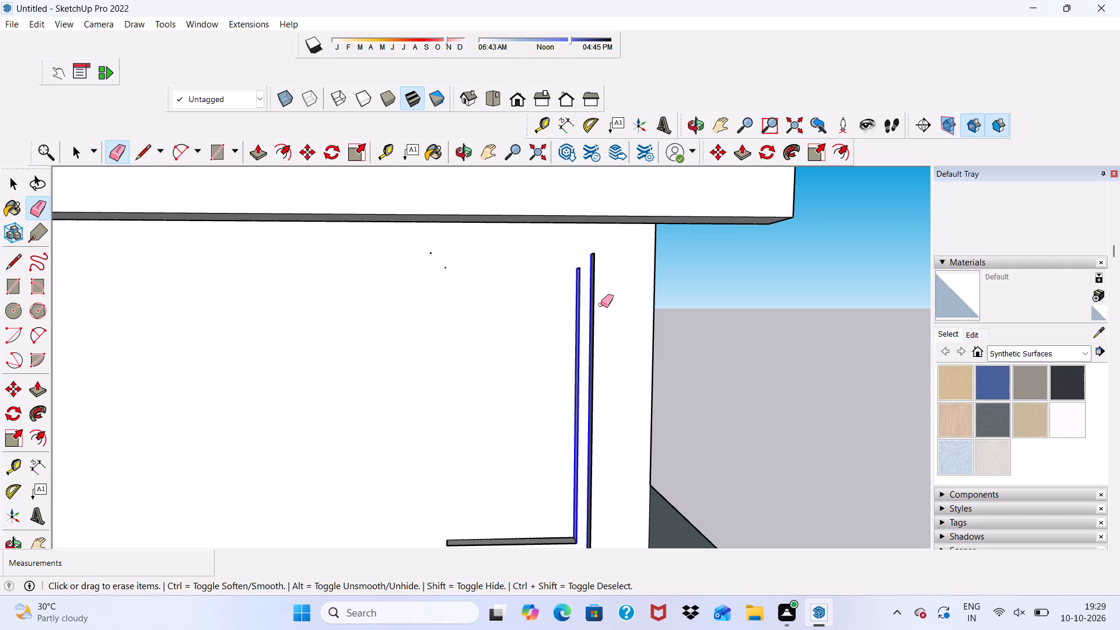
Erase the bottom edges of the narrow framed opening and the short leftover edges at its lower corners.
{"action": "scroll", "coordinate": [586, 301], "scroll_direction": "down", "scroll_amount": 4}
{"action": "scroll", "coordinate": [555, 446], "scroll_direction": "up", "scroll_amount": 2}
{"action": "scroll", "coordinate": [555, 446], "scroll_direction": "down", "scroll_amount": 2}
{"action": "scroll", "coordinate": [555, 446], "scroll_direction": "up", "scroll_amount": 7}
{"action": "scroll", "coordinate": [527, 388], "scroll_direction": "down", "scroll_amount": 1}
{"action": "middle_click_drag", "start_coordinate": [527, 388], "coordinate": [478, 452]}
{"action": "scroll", "coordinate": [482, 468], "scroll_direction": "up", "scroll_amount": 2}
{"action": "left_click_drag", "start_coordinate": [482, 472], "coordinate": [486, 502]}
{"action": "left_click", "coordinate": [486, 502]}
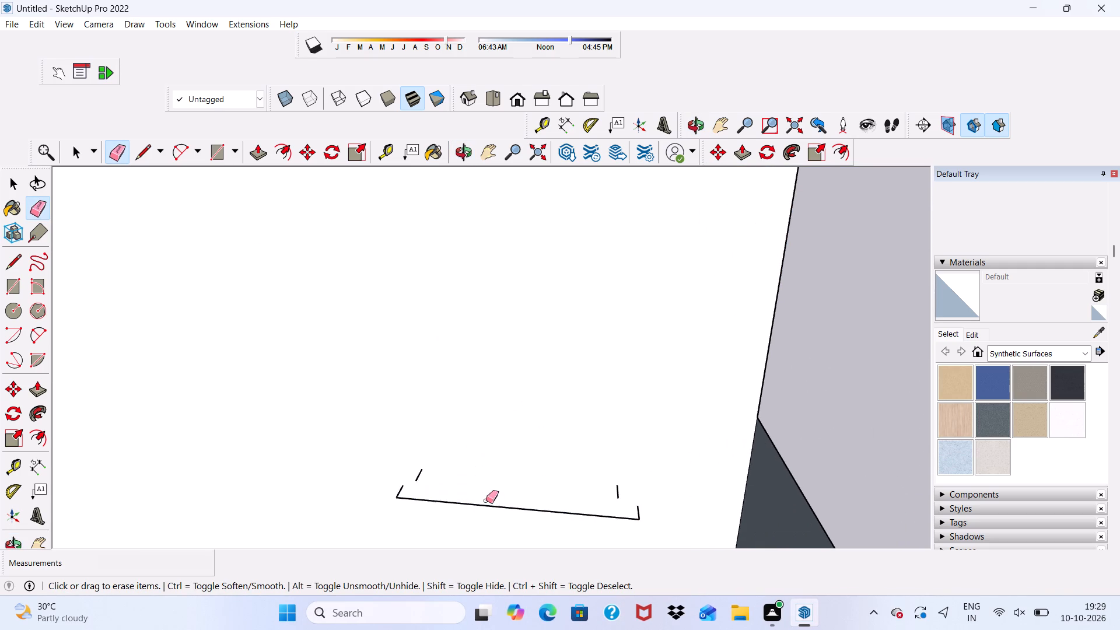
{"action": "scroll", "coordinate": [368, 471], "scroll_direction": "up", "scroll_amount": 3}
{"action": "left_click", "coordinate": [436, 480]}
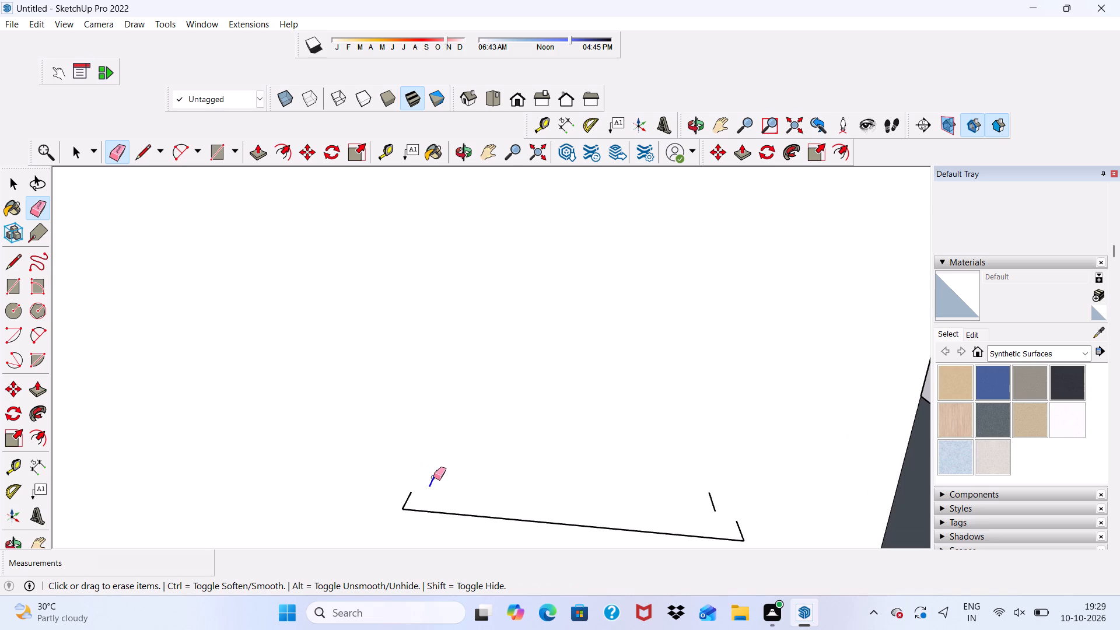
{"action": "left_click", "coordinate": [433, 477]}
{"action": "left_click_drag", "start_coordinate": [416, 504], "coordinate": [416, 517]}
{"action": "left_click", "coordinate": [404, 503]}
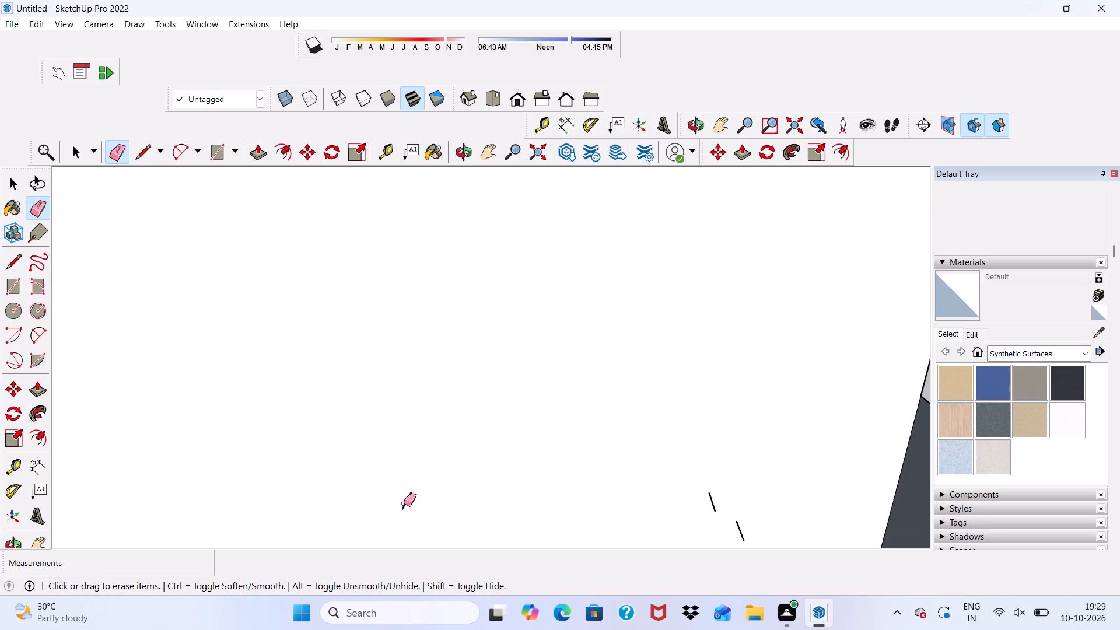
{"action": "left_click_drag", "start_coordinate": [708, 495], "coordinate": [709, 500]}
{"action": "left_click_drag", "start_coordinate": [751, 518], "coordinate": [732, 535]}
{"action": "scroll", "coordinate": [646, 436], "scroll_direction": "down", "scroll_amount": 10}
{"action": "key", "text": "space"}
Erase the remaining short edges at the upper corners of the removed opening on the balcony's back wall.
{"action": "scroll", "coordinate": [643, 432], "scroll_direction": "down", "scroll_amount": 6}
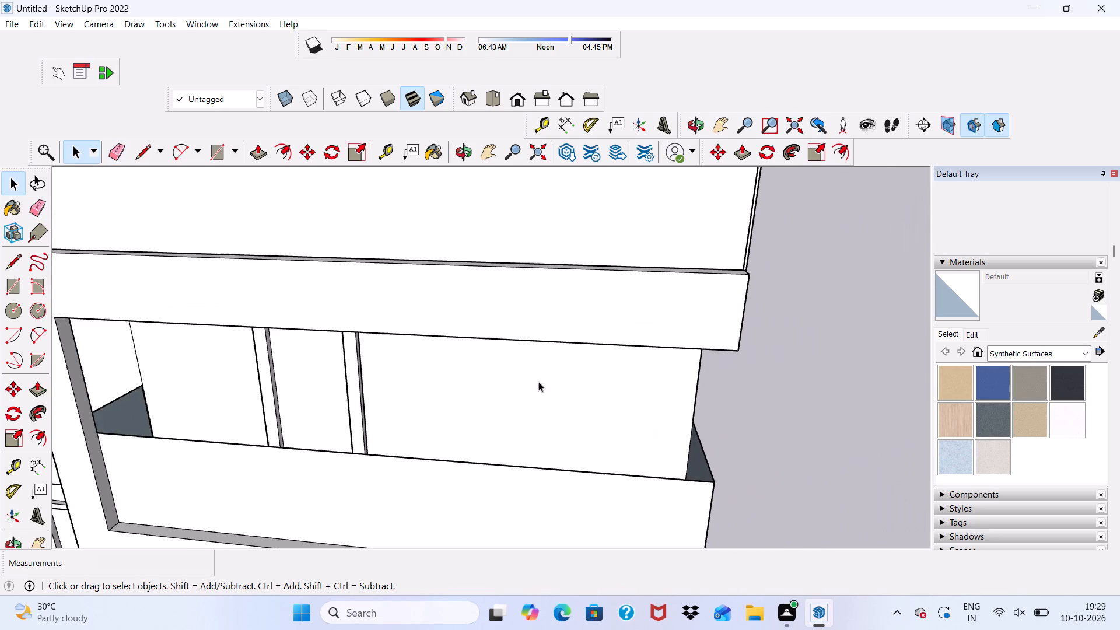
{"action": "middle_click_drag", "start_coordinate": [538, 381], "coordinate": [534, 210]}
{"action": "scroll", "coordinate": [551, 205], "scroll_direction": "up", "scroll_amount": 1}
{"action": "scroll", "coordinate": [551, 205], "scroll_direction": "down", "scroll_amount": 2}
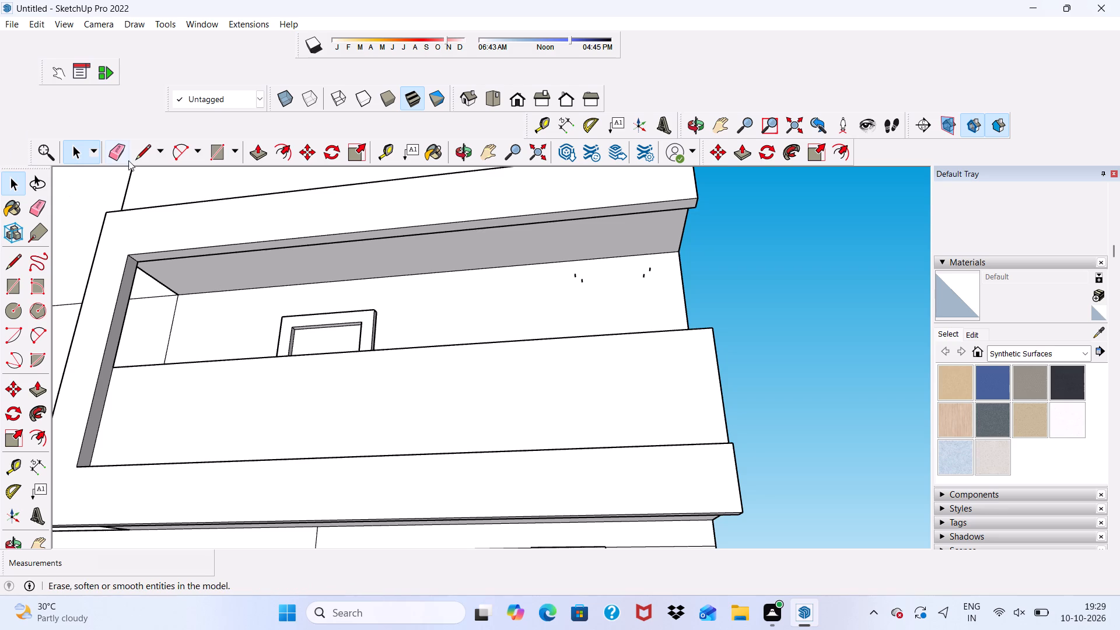
{"action": "left_click", "coordinate": [123, 151]}
{"action": "scroll", "coordinate": [657, 258], "scroll_direction": "up", "scroll_amount": 5}
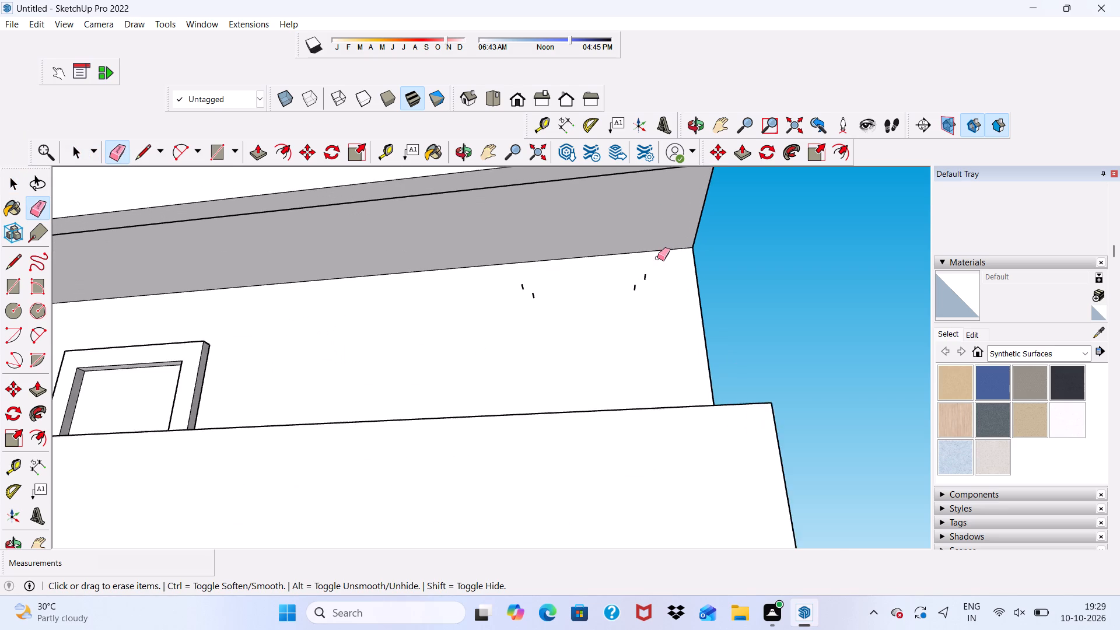
{"action": "scroll", "coordinate": [649, 264], "scroll_direction": "up", "scroll_amount": 3}
{"action": "left_click_drag", "start_coordinate": [646, 279], "coordinate": [628, 304]}
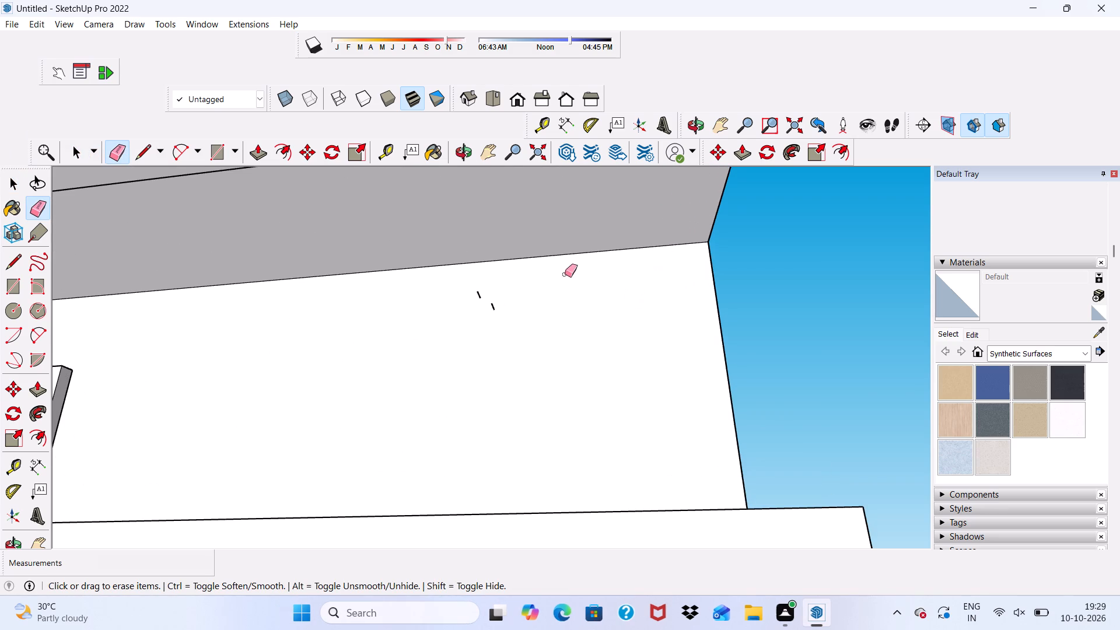
{"action": "left_click_drag", "start_coordinate": [475, 293], "coordinate": [494, 304]}
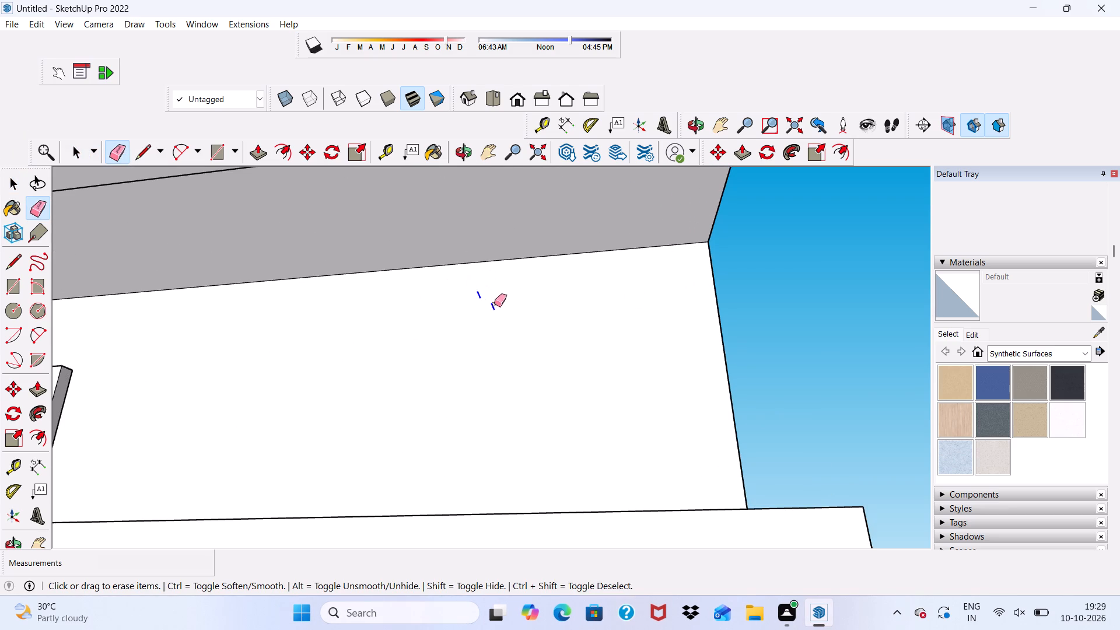
{"action": "left_click_drag", "start_coordinate": [494, 304], "coordinate": [497, 305]}
{"action": "key", "text": "space"}
Draw an upright window rectangle about 1' 10" wide and 3' 8" tall on the balcony's back wall, between the door and the wall's outer corner.
{"action": "scroll", "coordinate": [498, 303], "scroll_direction": "down", "scroll_amount": 10}
{"action": "middle_click_drag", "start_coordinate": [584, 314], "coordinate": [609, 431]}
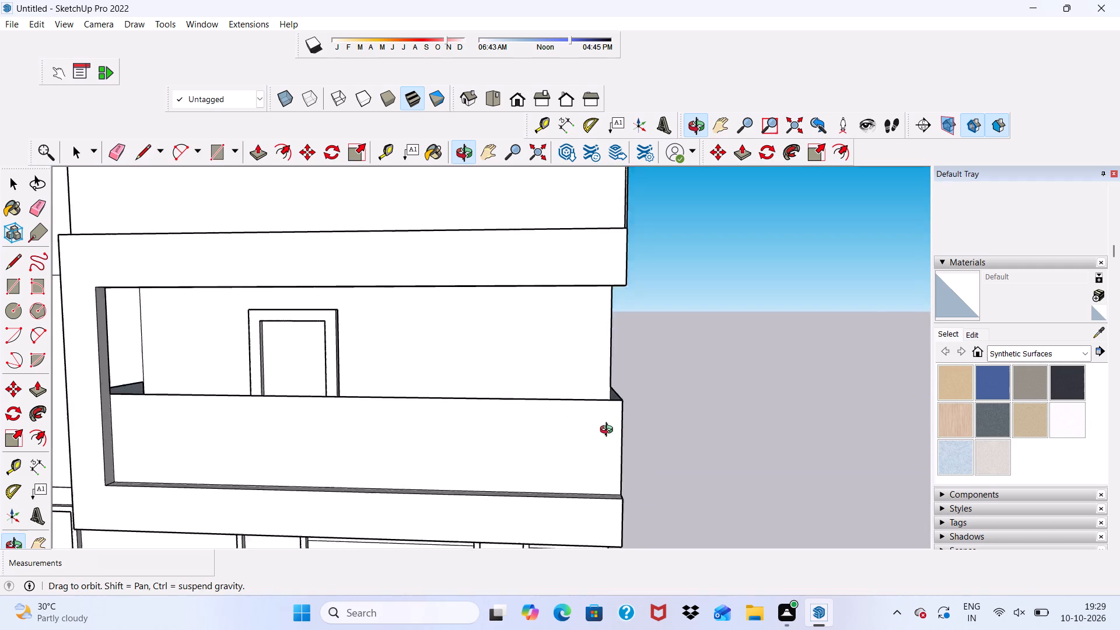
{"action": "middle_click_drag", "start_coordinate": [609, 431], "coordinate": [610, 433]}
{"action": "scroll", "coordinate": [612, 423], "scroll_direction": "up", "scroll_amount": 1}
{"action": "scroll", "coordinate": [562, 324], "scroll_direction": "down", "scroll_amount": 10}
{"action": "scroll", "coordinate": [526, 379], "scroll_direction": "up", "scroll_amount": 4}
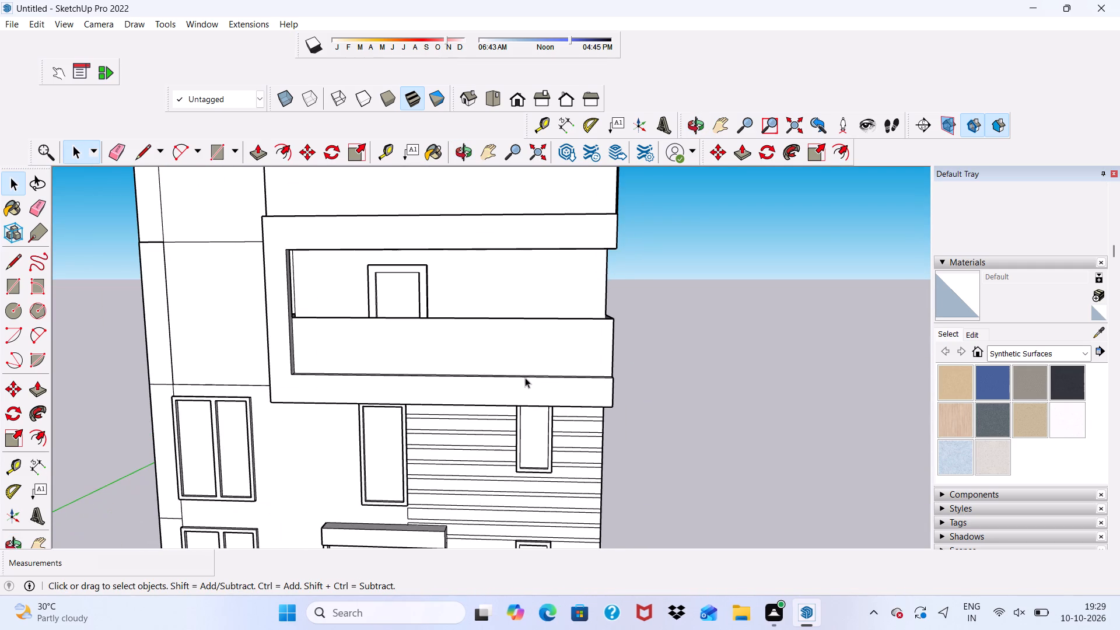
{"action": "left_click", "coordinate": [208, 149]}
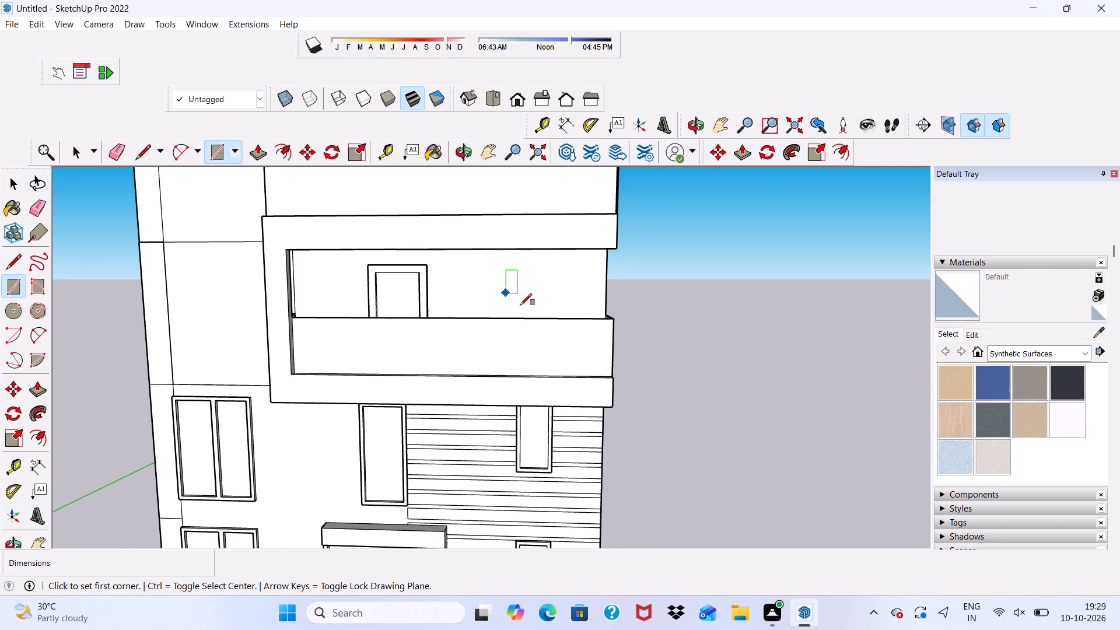
{"action": "scroll", "coordinate": [520, 306], "scroll_direction": "up", "scroll_amount": 5}
{"action": "middle_click_drag", "start_coordinate": [503, 300], "coordinate": [505, 332]}
{"action": "scroll", "coordinate": [513, 322], "scroll_direction": "up", "scroll_amount": 4}
{"action": "middle_click_drag", "start_coordinate": [514, 307], "coordinate": [510, 273]}
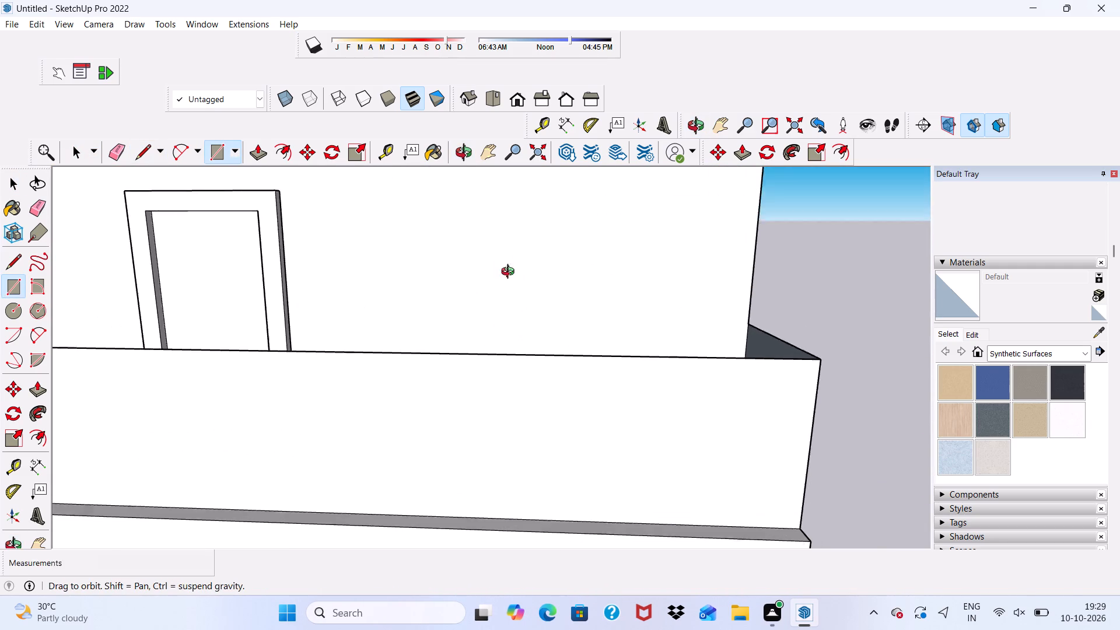
{"action": "middle_click_drag", "start_coordinate": [510, 273], "coordinate": [510, 256]}
{"action": "scroll", "coordinate": [510, 256], "scroll_direction": "up", "scroll_amount": 1}
{"action": "scroll", "coordinate": [507, 252], "scroll_direction": "down", "scroll_amount": 7}
{"action": "scroll", "coordinate": [521, 256], "scroll_direction": "up", "scroll_amount": 8}
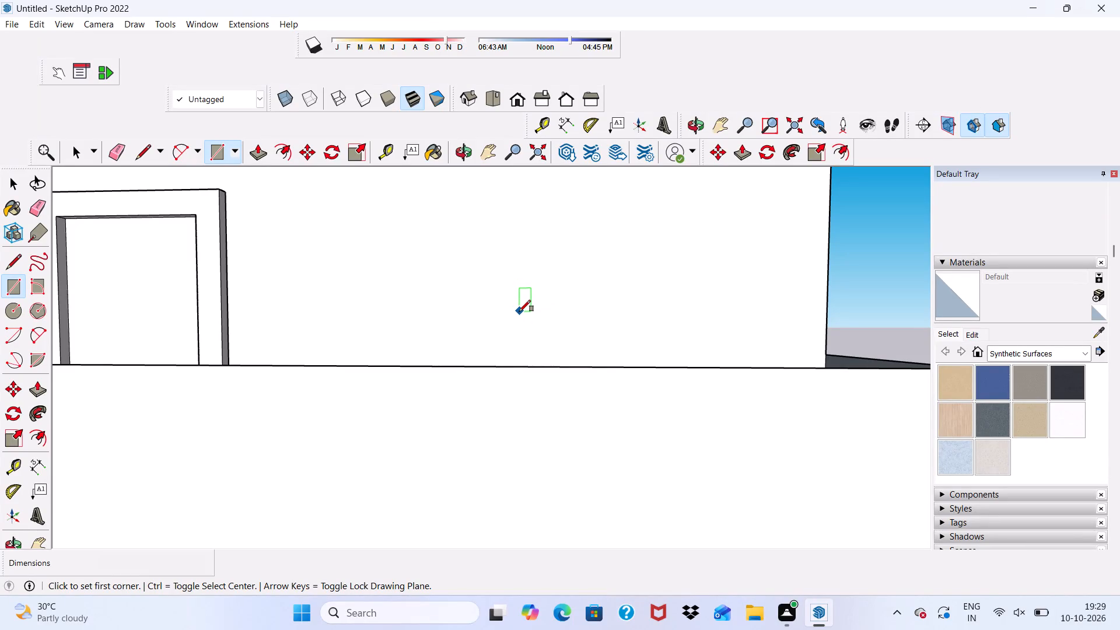
{"action": "left_click", "coordinate": [519, 311]}
{"action": "scroll", "coordinate": [576, 325], "scroll_direction": "down", "scroll_amount": 4}
{"action": "scroll", "coordinate": [659, 289], "scroll_direction": "down", "scroll_amount": 4}
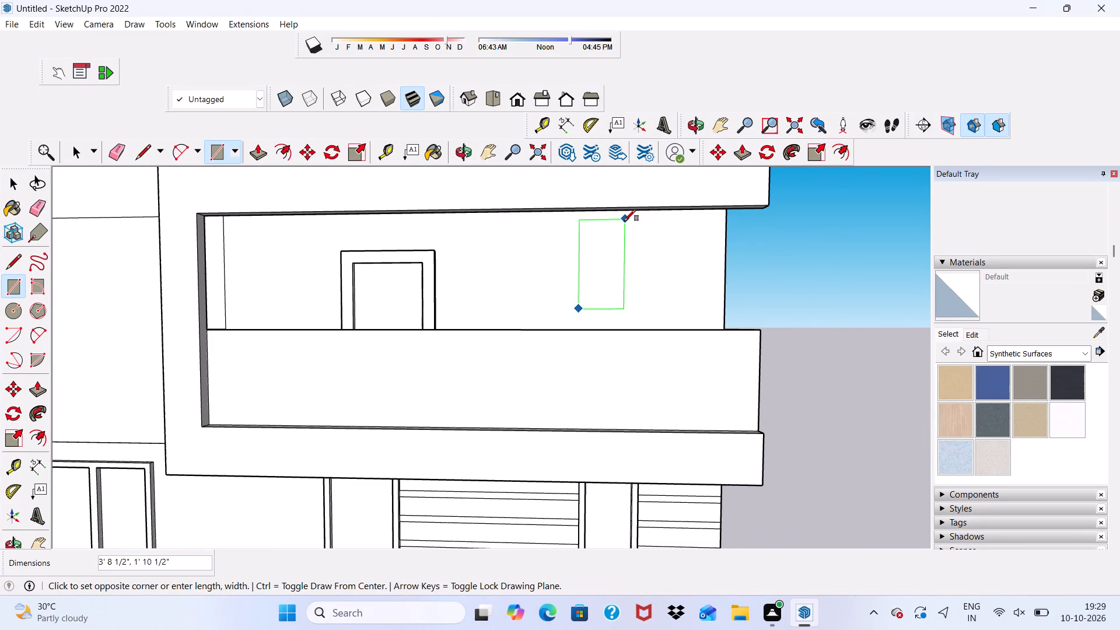
{"action": "double_click", "coordinate": [622, 223]}
{"action": "key", "text": "space"}
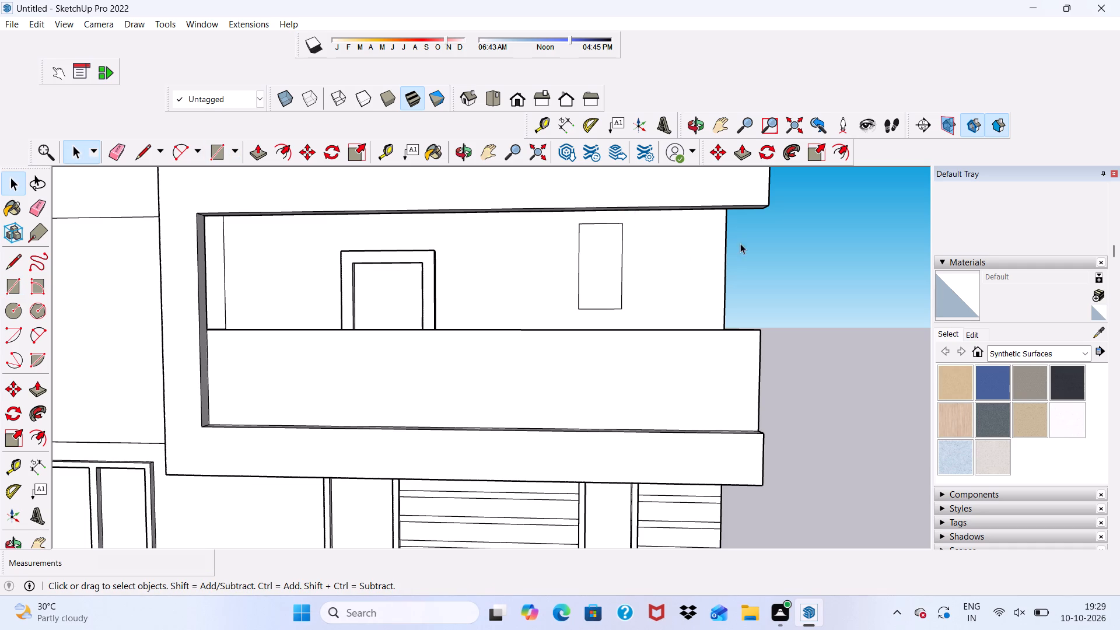
Offset the new window rectangle's outline outward by 3" to form its frame.
{"action": "left_click", "coordinate": [289, 152]}
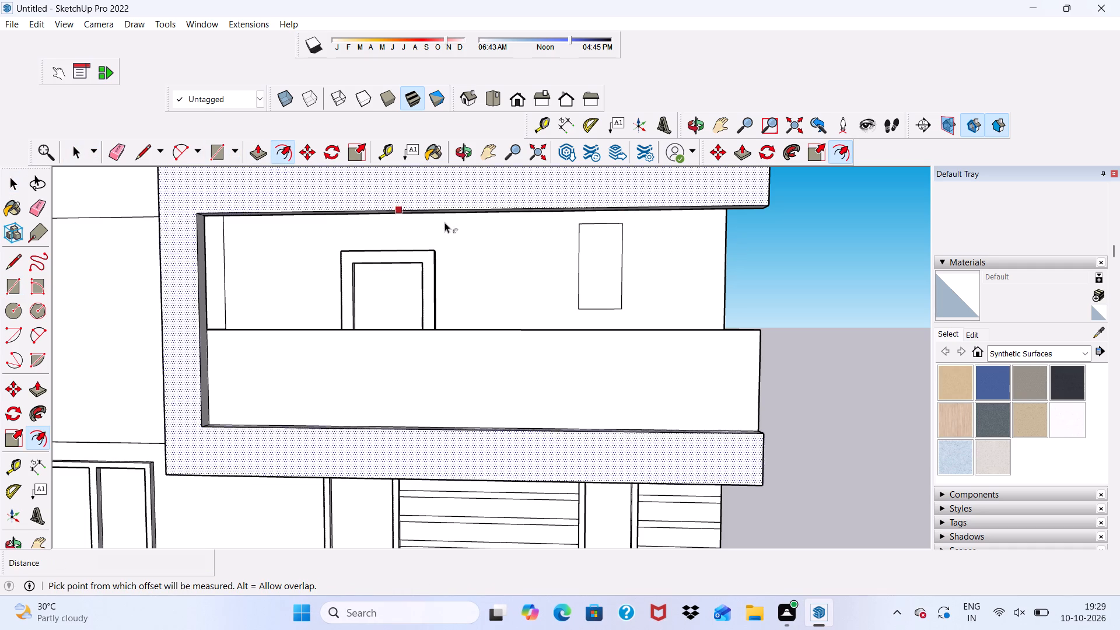
{"action": "left_click", "coordinate": [595, 275]}
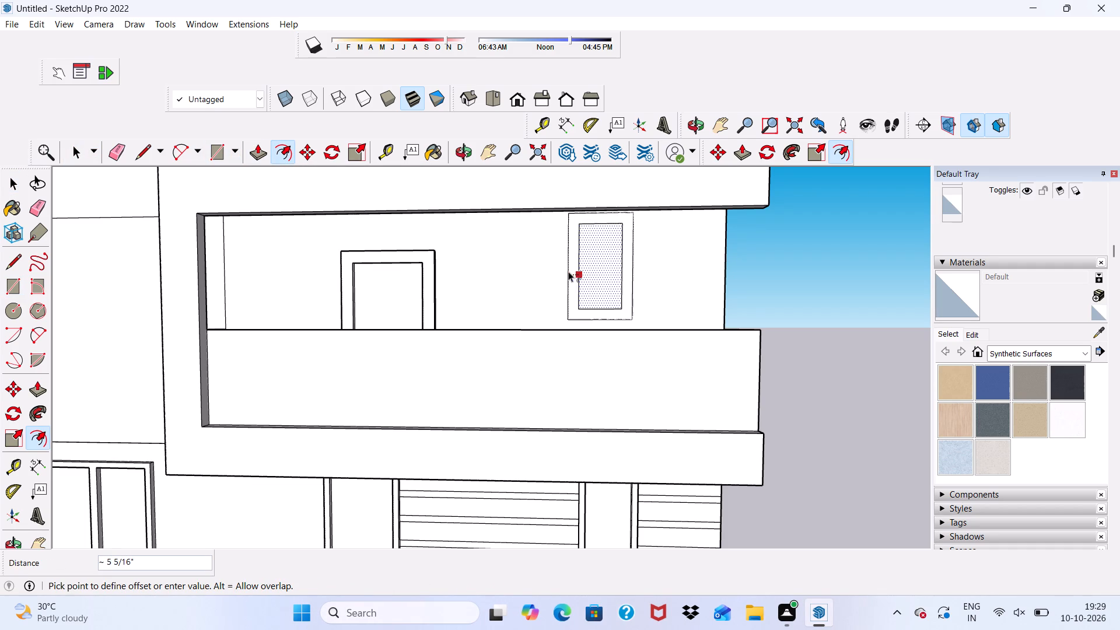
{"action": "key", "text": "3"}
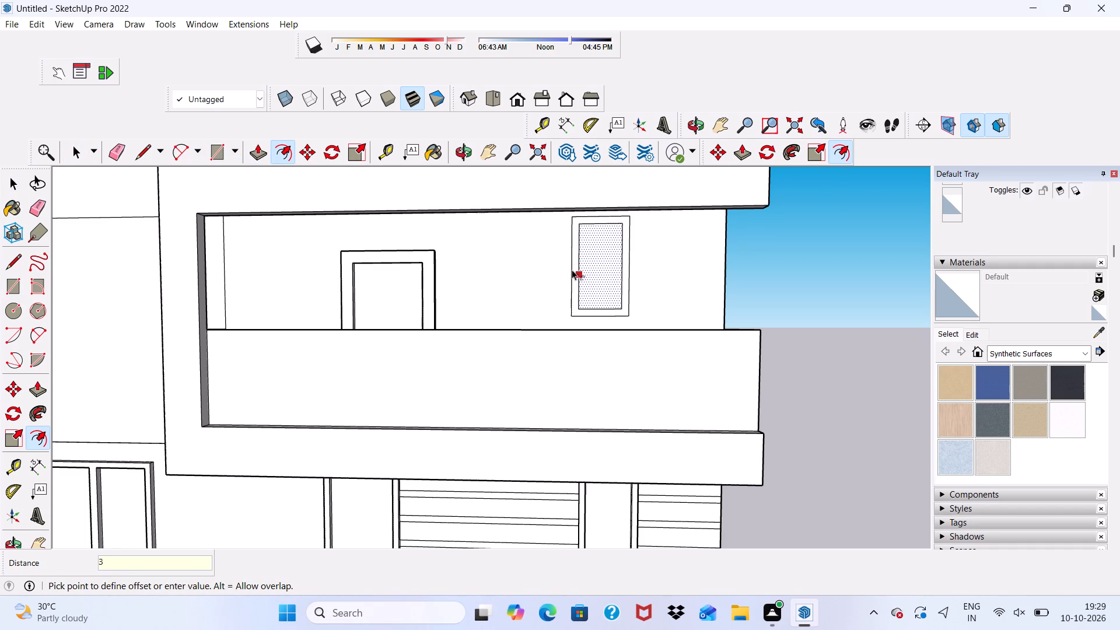
{"action": "key", "text": "shift+quotedbl"}
{"action": "key", "text": "Return"}
{"action": "key", "text": "space"}
Extrude the frame of the new window on the balcony's back wall outward by 3".
{"action": "scroll", "coordinate": [480, 207], "scroll_direction": "down", "scroll_amount": 1}
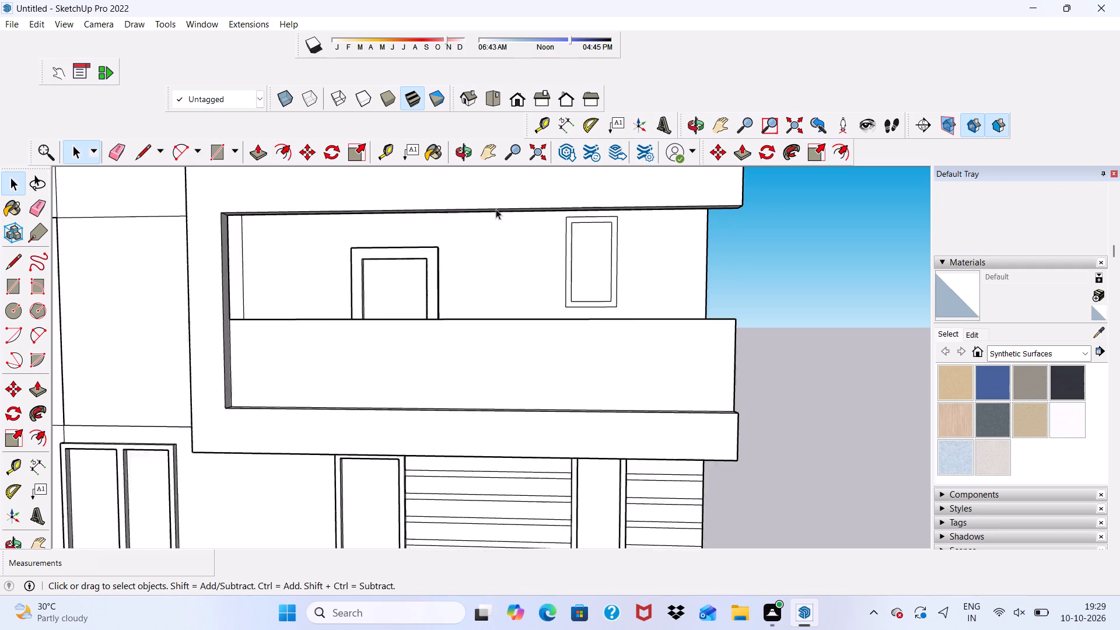
{"action": "scroll", "coordinate": [496, 209], "scroll_direction": "down", "scroll_amount": 1}
{"action": "scroll", "coordinate": [622, 251], "scroll_direction": "down", "scroll_amount": 4}
{"action": "middle_click_drag", "start_coordinate": [722, 288], "coordinate": [738, 301]}
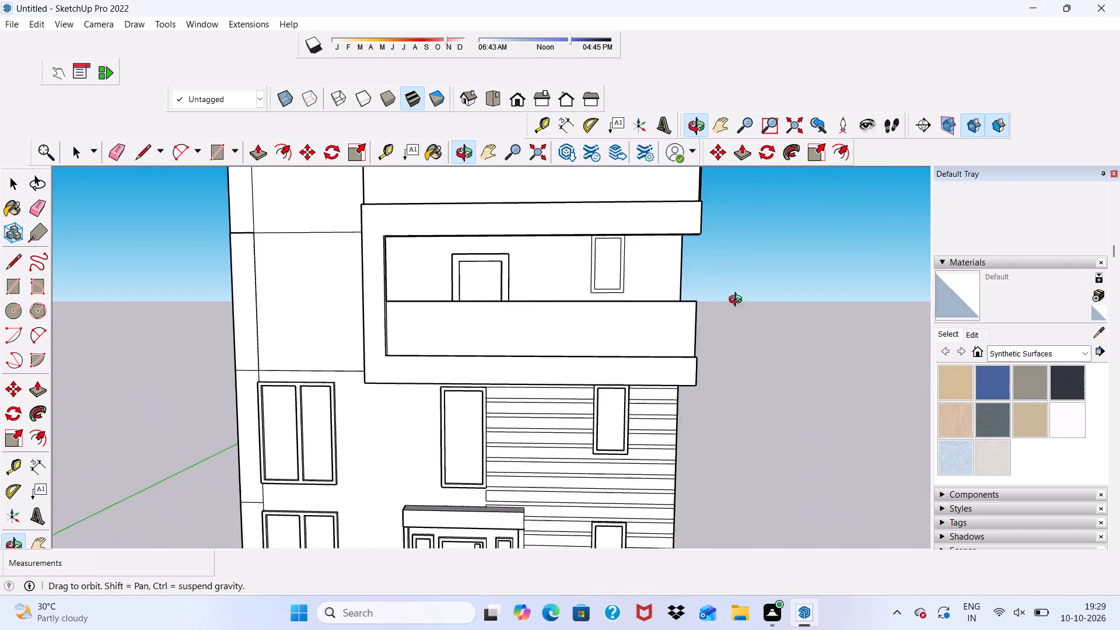
{"action": "middle_click_drag", "start_coordinate": [738, 301], "coordinate": [741, 301]}
{"action": "scroll", "coordinate": [649, 281], "scroll_direction": "up", "scroll_amount": 5}
{"action": "scroll", "coordinate": [608, 232], "scroll_direction": "up", "scroll_amount": 13}
{"action": "left_click", "coordinate": [600, 230]}
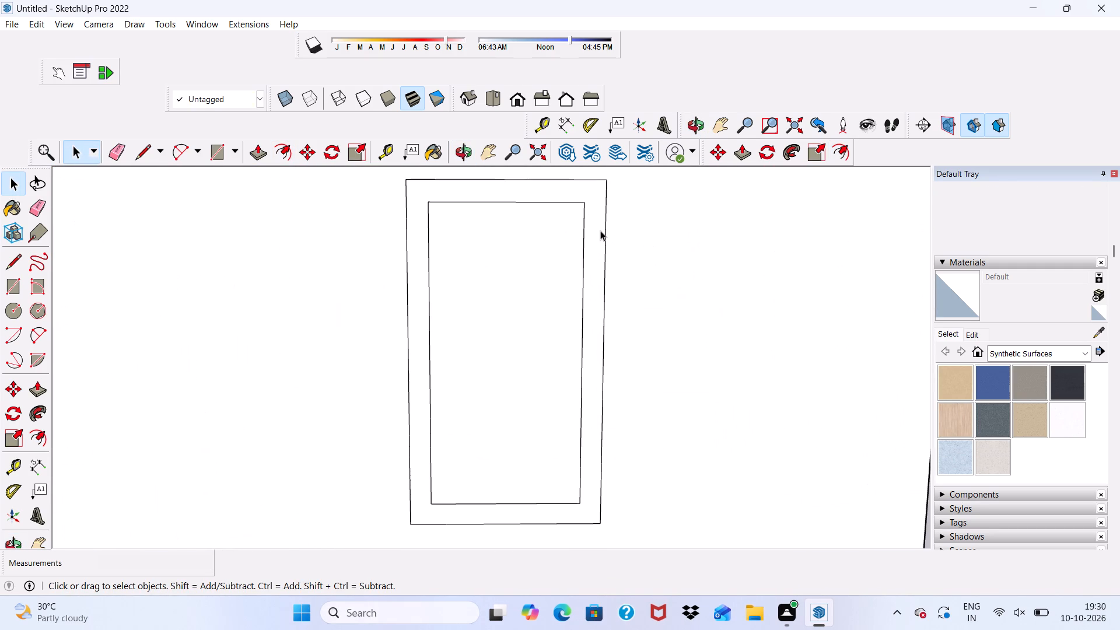
{"action": "left_click", "coordinate": [255, 150]}
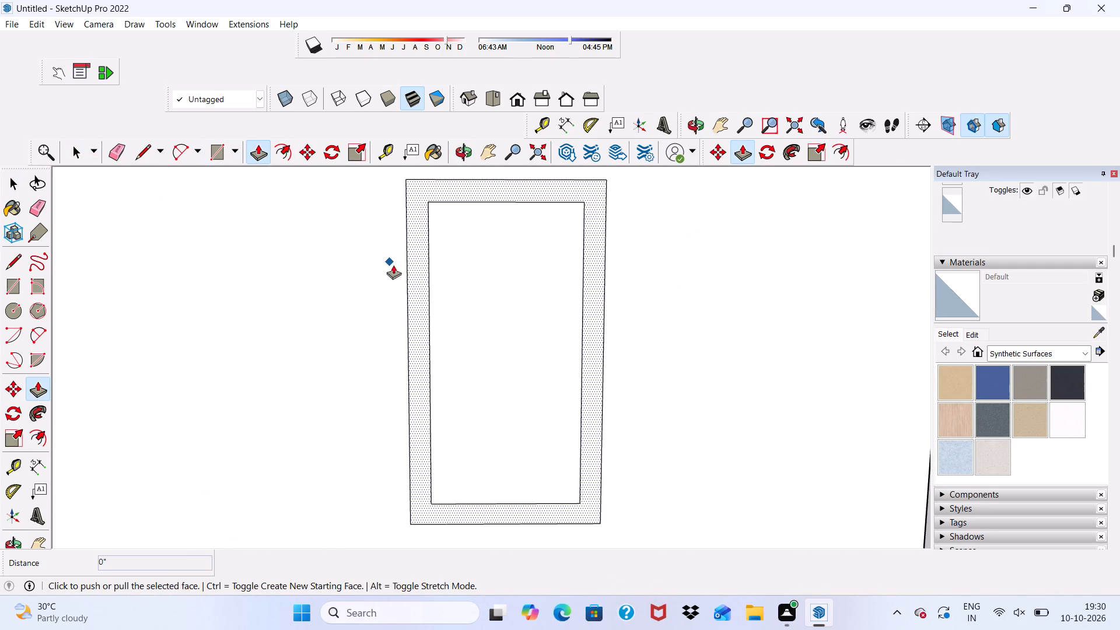
{"action": "left_click", "coordinate": [423, 325]}
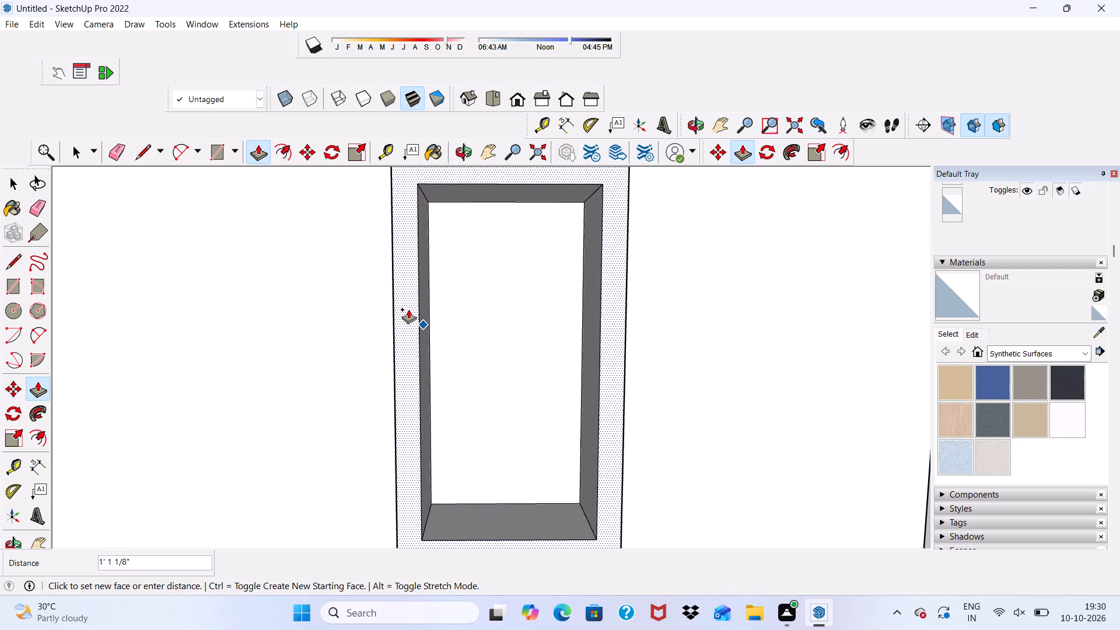
{"action": "key", "text": "3"}
{"action": "key", "text": "apostrophe"}
{"action": "key", "text": "Return"}
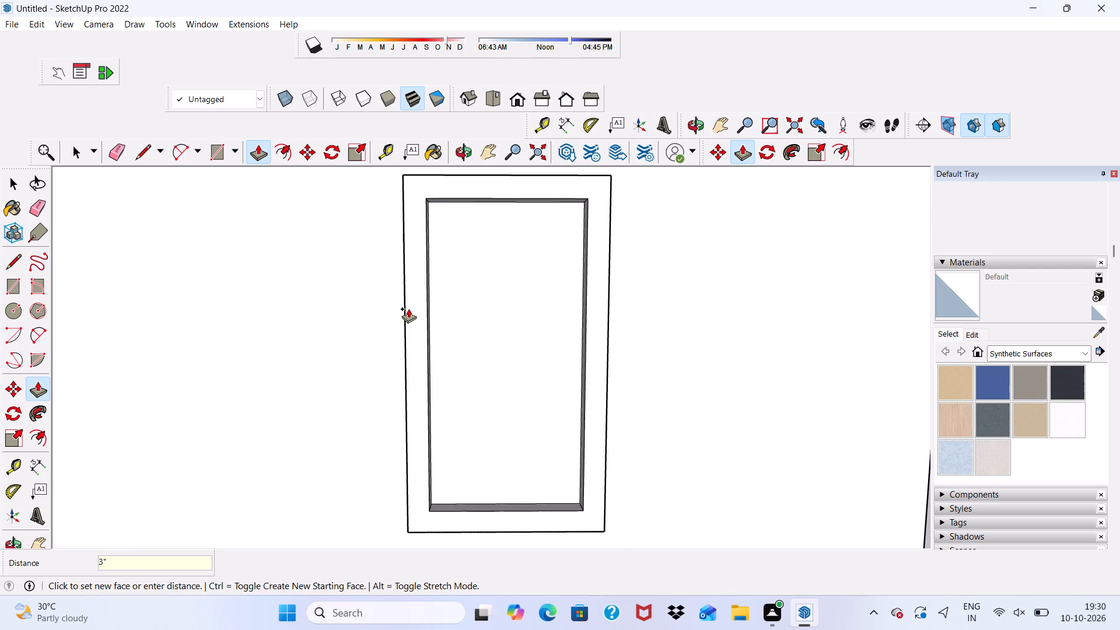
{"action": "key", "text": "space"}
Draw an upright window rectangle about 2' 2" wide and 4' 5" tall on the top storey's front wall, between the door outline and the outer corner.
{"action": "scroll", "coordinate": [411, 309], "scroll_direction": "down", "scroll_amount": 11}
{"action": "middle_click_drag", "start_coordinate": [462, 341], "coordinate": [456, 365]}
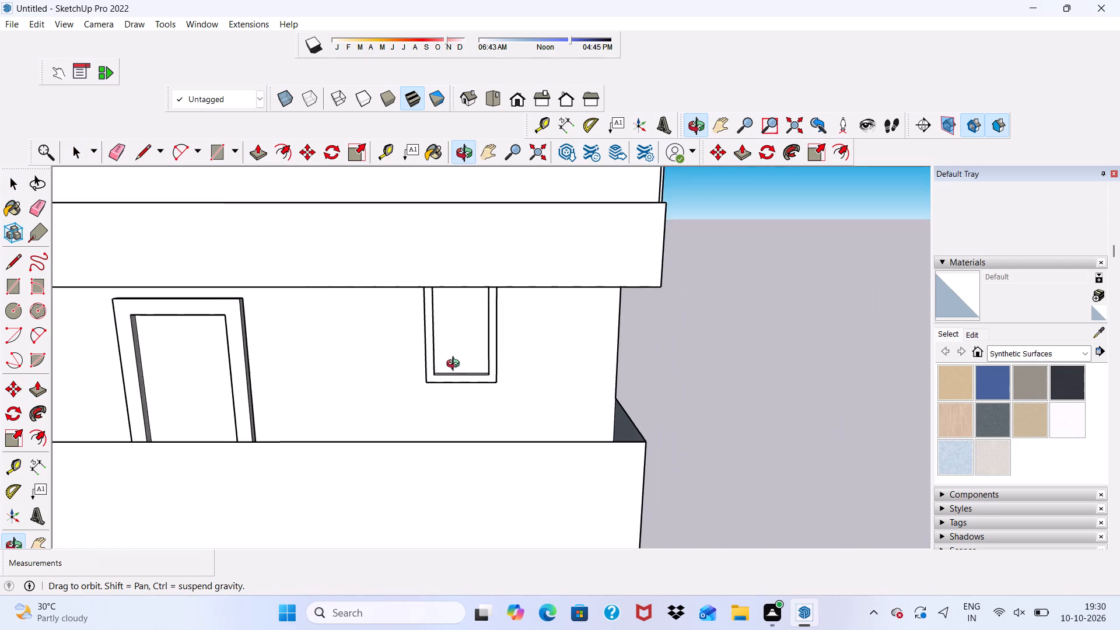
{"action": "middle_click_drag", "start_coordinate": [456, 365], "coordinate": [453, 346]}
{"action": "scroll", "coordinate": [466, 317], "scroll_direction": "down", "scroll_amount": 15}
{"action": "middle_click_drag", "start_coordinate": [508, 269], "coordinate": [503, 222]}
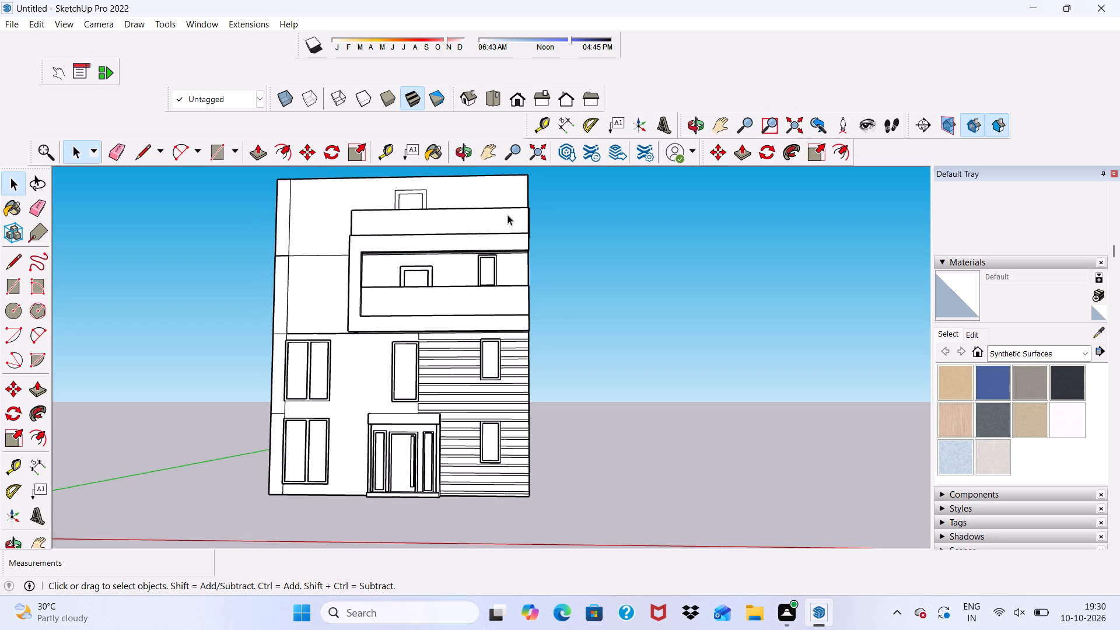
{"action": "scroll", "coordinate": [492, 223], "scroll_direction": "down", "scroll_amount": 4}
{"action": "middle_click_drag", "start_coordinate": [437, 237], "coordinate": [461, 284]}
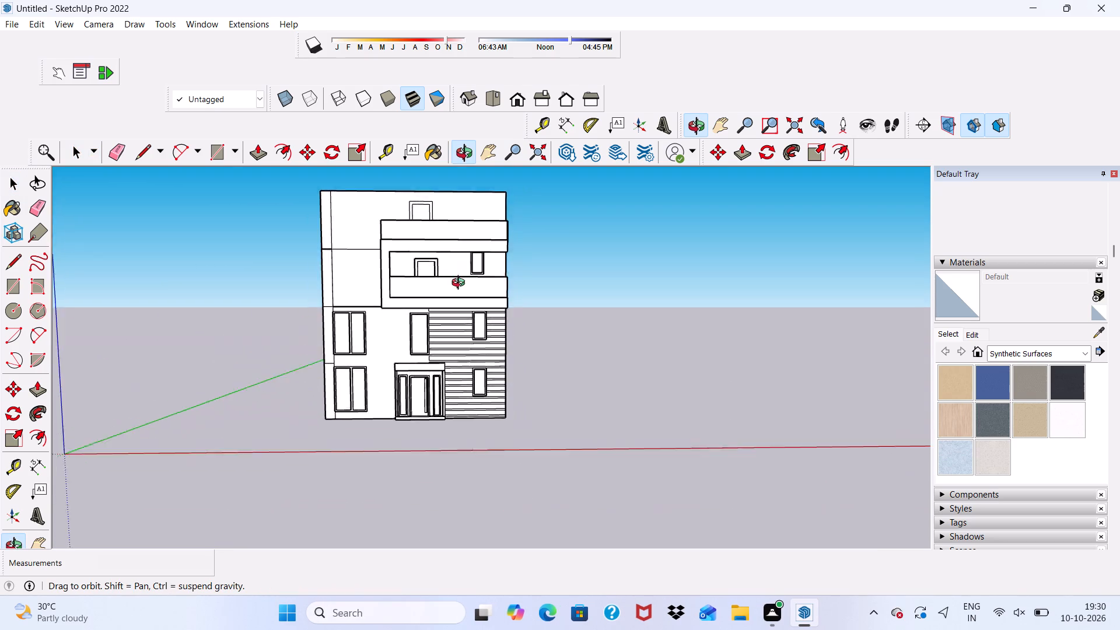
{"action": "middle_click_drag", "start_coordinate": [461, 284], "coordinate": [446, 246]}
{"action": "scroll", "coordinate": [459, 230], "scroll_direction": "up", "scroll_amount": 5}
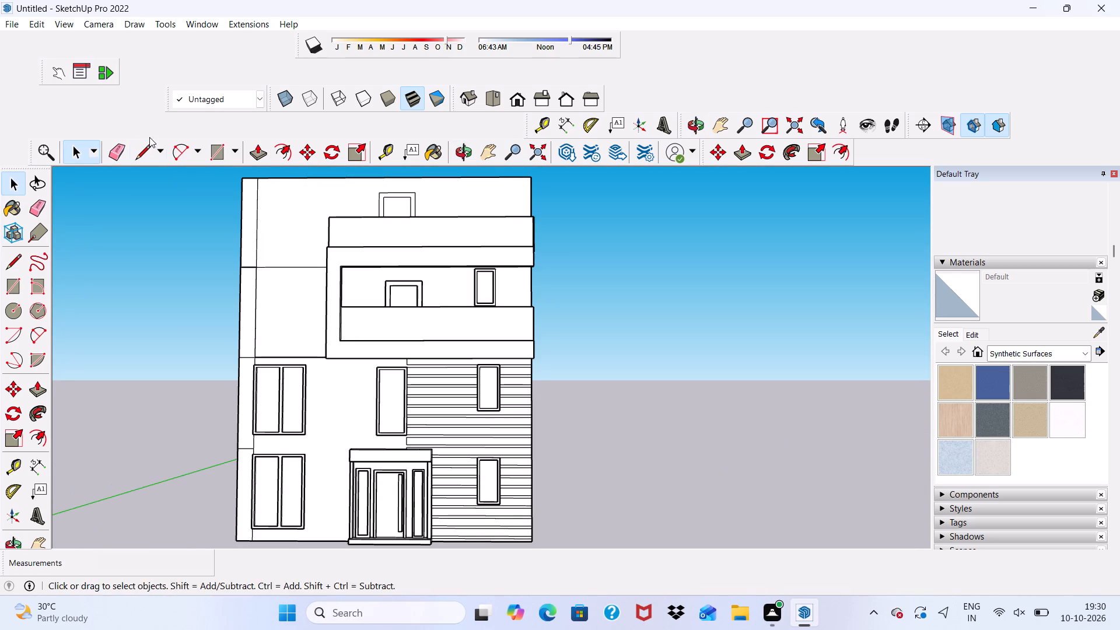
{"action": "left_click_drag", "start_coordinate": [213, 150], "coordinate": [226, 158]}
{"action": "scroll", "coordinate": [507, 187], "scroll_direction": "up", "scroll_amount": 5}
{"action": "scroll", "coordinate": [488, 184], "scroll_direction": "down", "scroll_amount": 2}
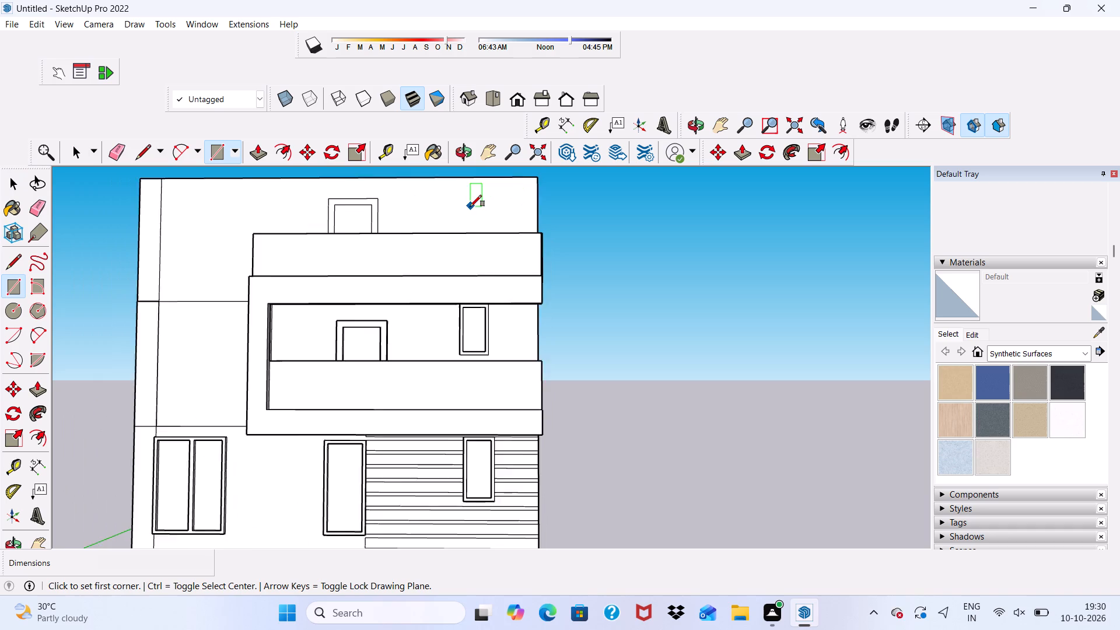
{"action": "scroll", "coordinate": [470, 206], "scroll_direction": "down", "scroll_amount": 4}
{"action": "middle_click_drag", "start_coordinate": [475, 222], "coordinate": [464, 317]}
{"action": "scroll", "coordinate": [481, 282], "scroll_direction": "down", "scroll_amount": 1}
{"action": "scroll", "coordinate": [463, 265], "scroll_direction": "up", "scroll_amount": 6}
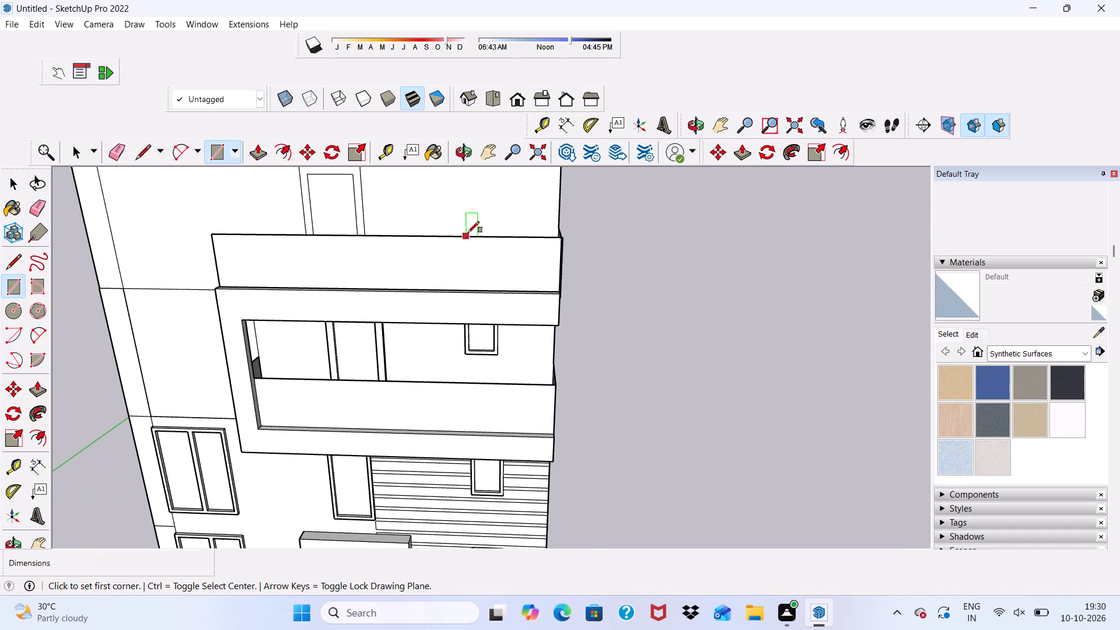
{"action": "scroll", "coordinate": [468, 225], "scroll_direction": "up", "scroll_amount": 4}
{"action": "middle_click_drag", "start_coordinate": [468, 215], "coordinate": [477, 272]}
{"action": "scroll", "coordinate": [473, 242], "scroll_direction": "up", "scroll_amount": 1}
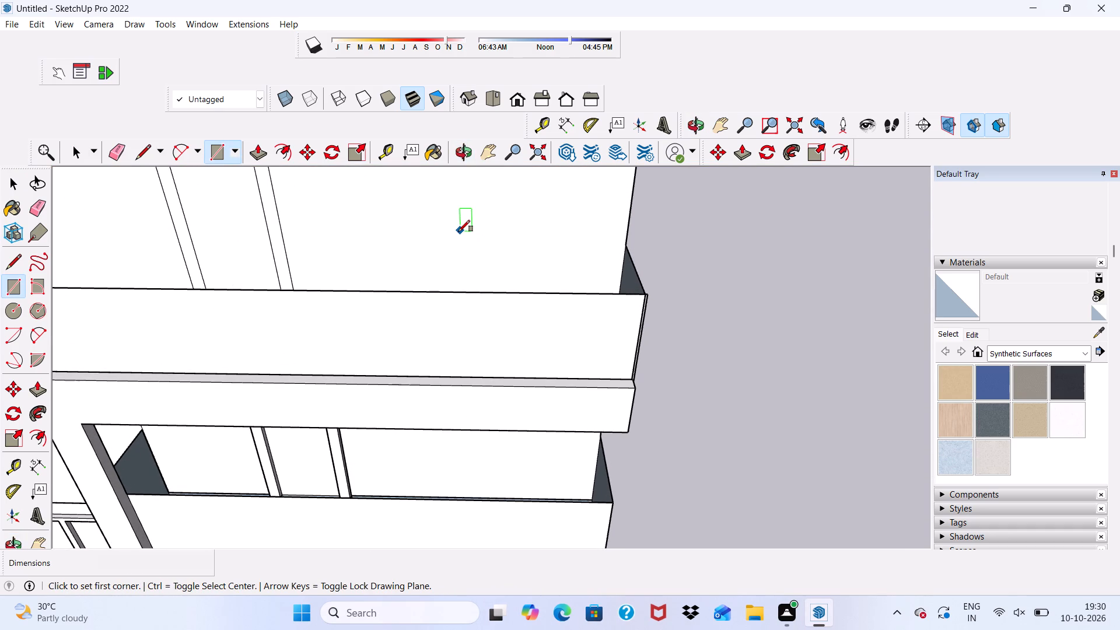
{"action": "left_click", "coordinate": [459, 229]}
{"action": "scroll", "coordinate": [477, 231], "scroll_direction": "down", "scroll_amount": 5}
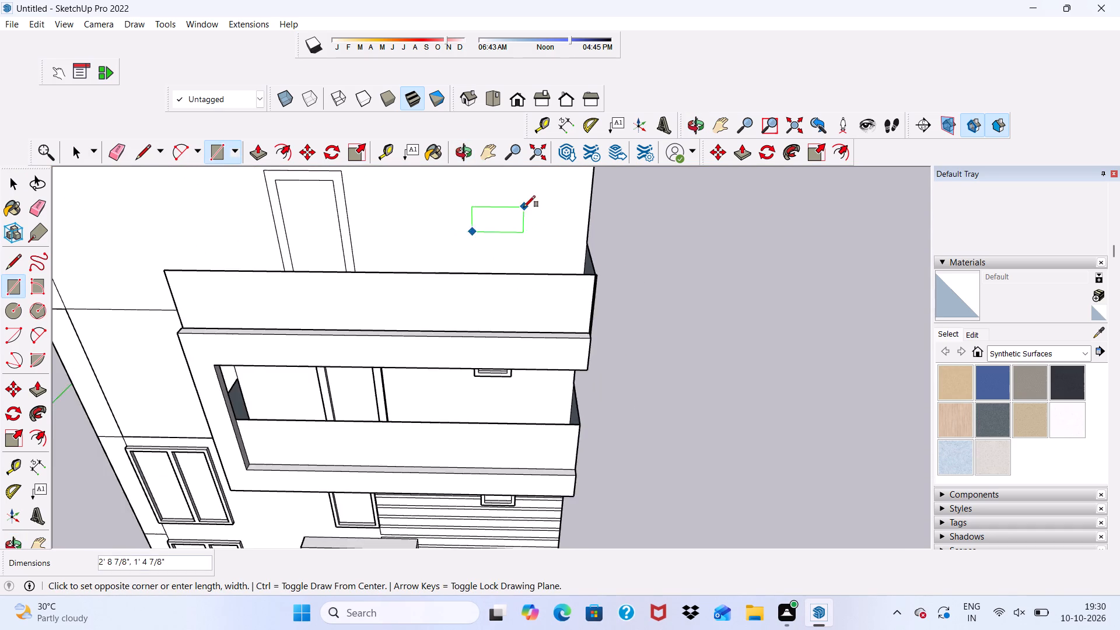
{"action": "scroll", "coordinate": [524, 207], "scroll_direction": "down", "scroll_amount": 12}
{"action": "scroll", "coordinate": [514, 174], "scroll_direction": "up", "scroll_amount": 8}
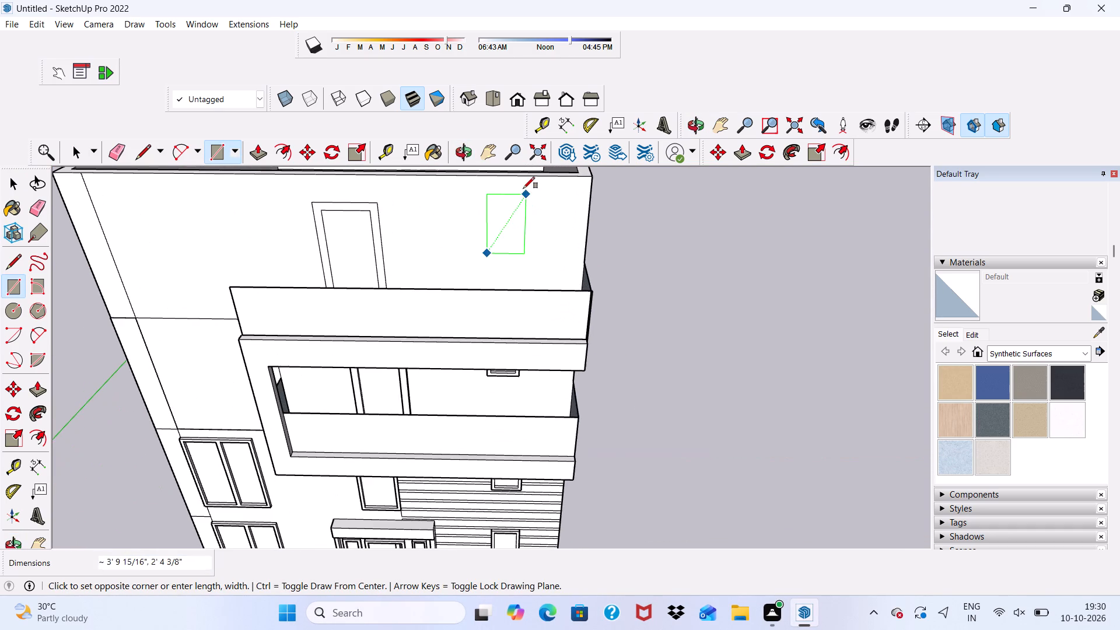
{"action": "left_click", "coordinate": [523, 185]}
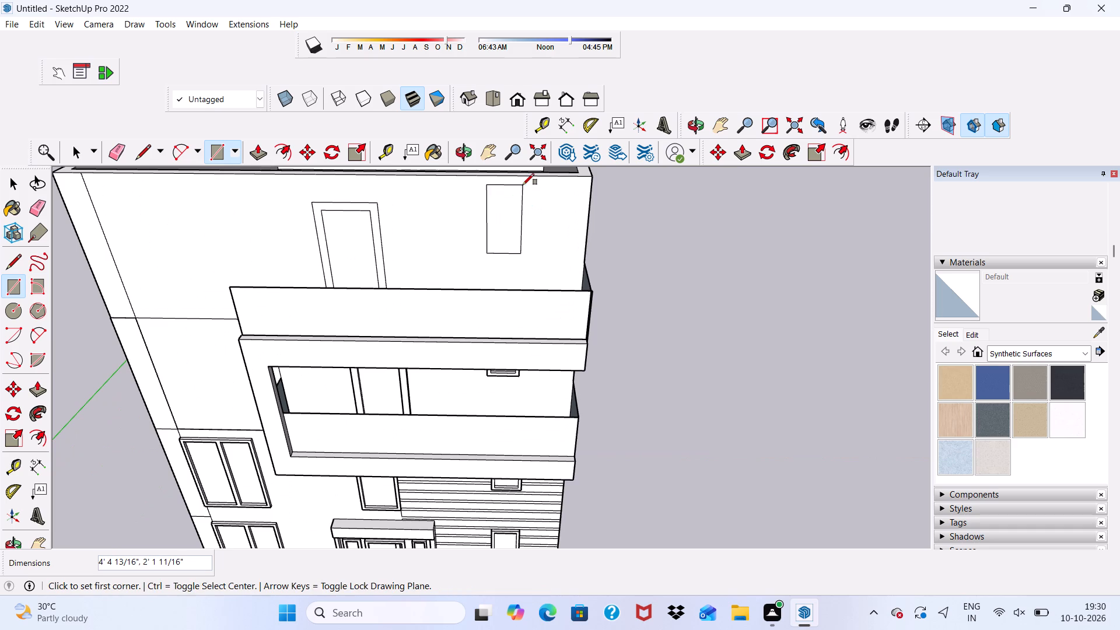
{"action": "scroll", "coordinate": [506, 208], "scroll_direction": "down", "scroll_amount": 2}
{"action": "middle_click_drag", "start_coordinate": [498, 224], "coordinate": [493, 156]}
{"action": "scroll", "coordinate": [499, 173], "scroll_direction": "up", "scroll_amount": 1}
{"action": "scroll", "coordinate": [497, 217], "scroll_direction": "down", "scroll_amount": 8}
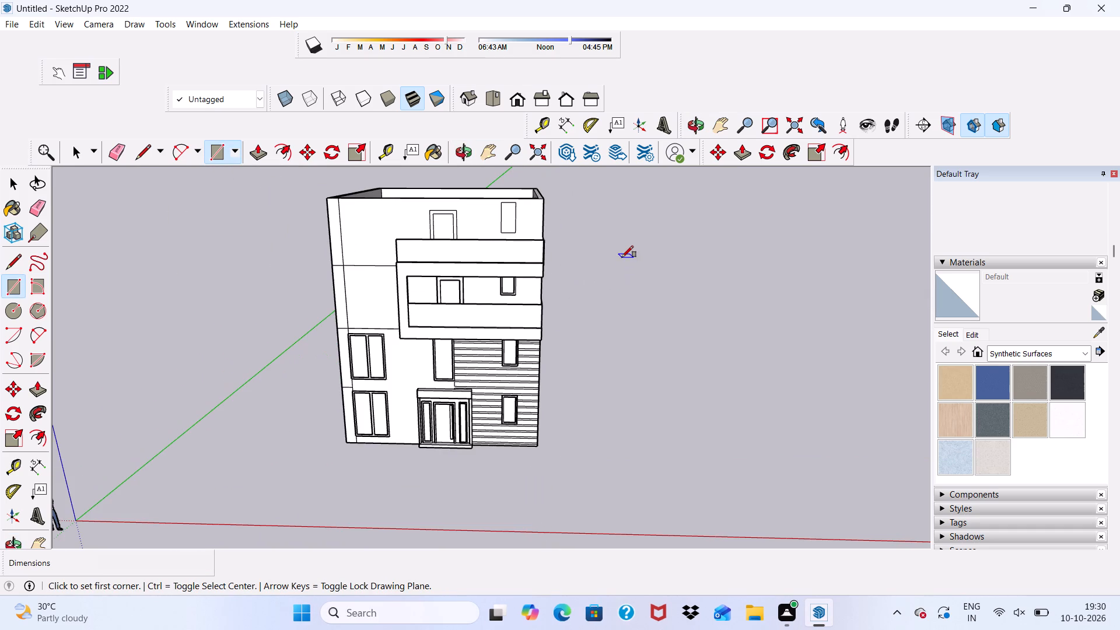
{"action": "key", "text": "space"}
Offset the top-storey window rectangle's outline outward by 3" to form its frame.
{"action": "scroll", "coordinate": [324, 157], "scroll_direction": "up", "scroll_amount": 4}
{"action": "left_click", "coordinate": [281, 152]}
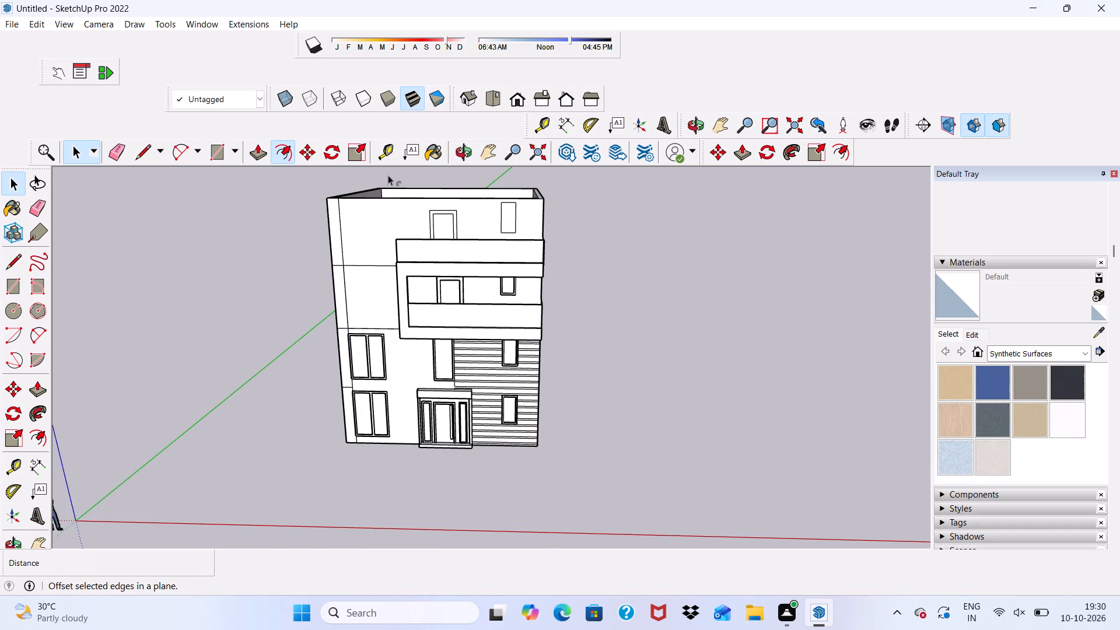
{"action": "scroll", "coordinate": [472, 207], "scroll_direction": "up", "scroll_amount": 4}
{"action": "left_click", "coordinate": [519, 230]}
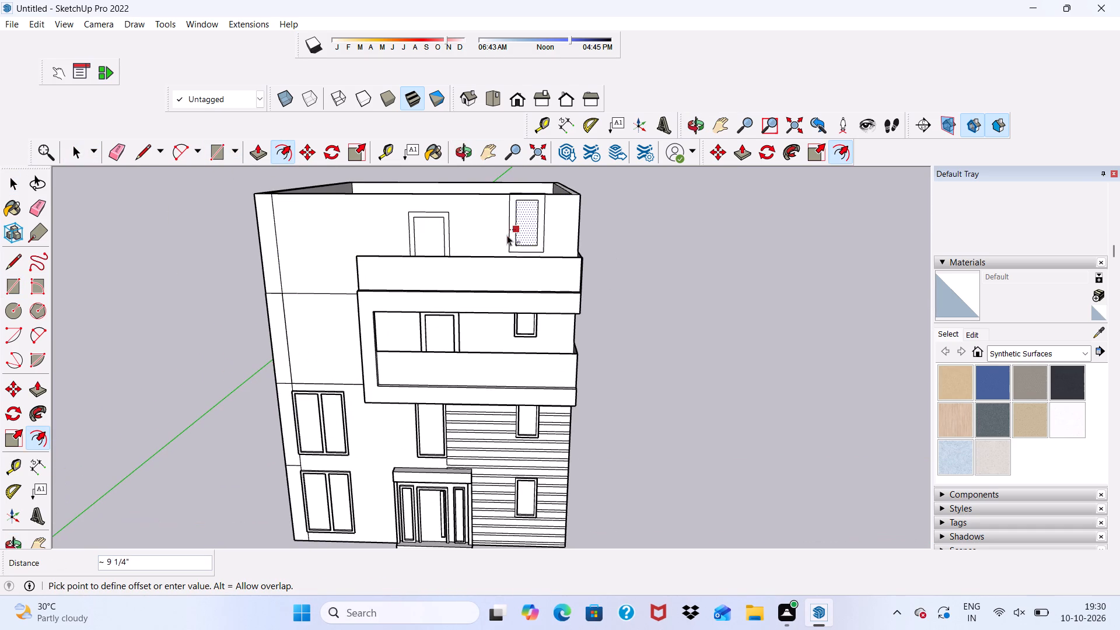
{"action": "scroll", "coordinate": [511, 231], "scroll_direction": "up", "scroll_amount": 1}
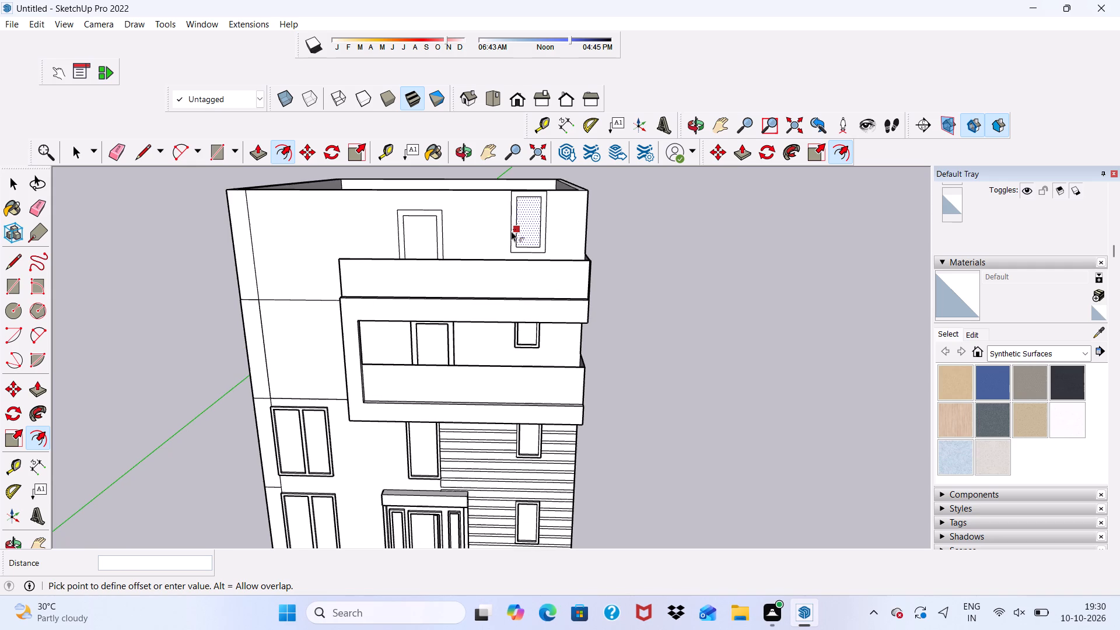
{"action": "scroll", "coordinate": [511, 231], "scroll_direction": "down", "scroll_amount": 2}
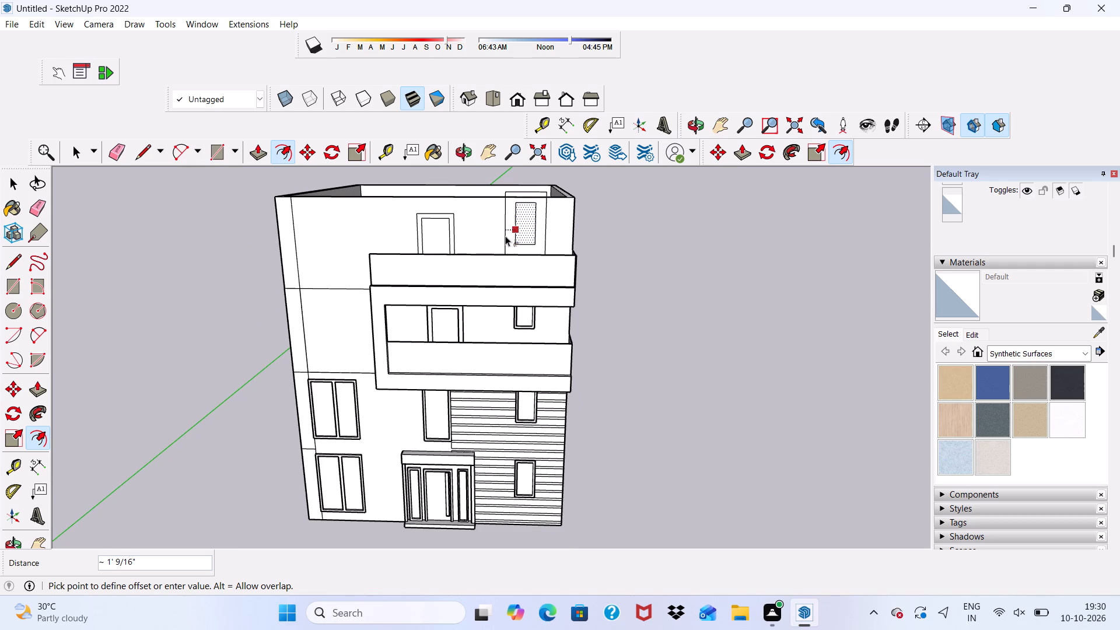
{"action": "key", "text": "3"}
{"action": "key", "text": "shift+quotedbl"}
{"action": "key", "text": "Return"}
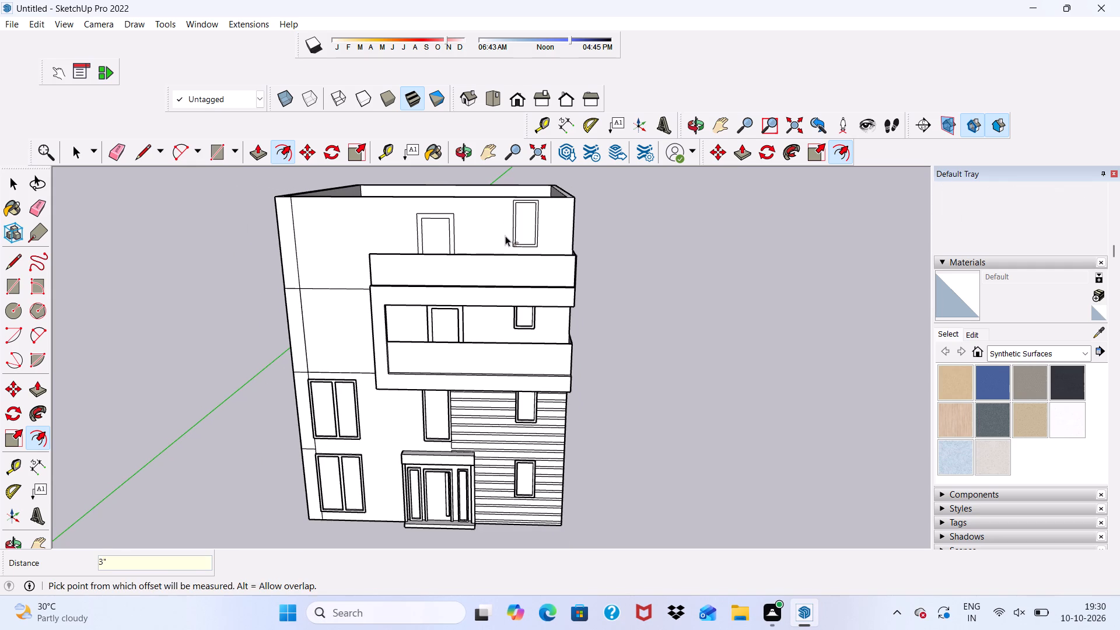
{"action": "key", "text": "space"}
Extrude the top-storey window's frame outward from the wall by 3".
{"action": "scroll", "coordinate": [540, 221], "scroll_direction": "up", "scroll_amount": 6}
{"action": "scroll", "coordinate": [489, 421], "scroll_direction": "down", "scroll_amount": 1}
{"action": "scroll", "coordinate": [489, 441], "scroll_direction": "up", "scroll_amount": 13}
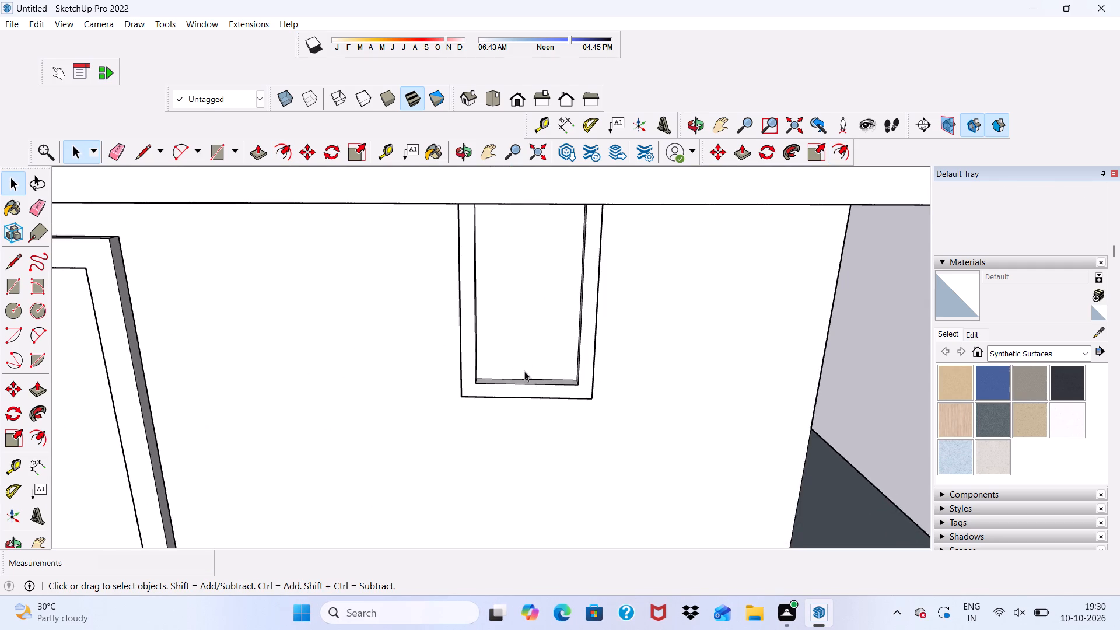
{"action": "middle_click_drag", "start_coordinate": [524, 371], "coordinate": [540, 274]}
{"action": "scroll", "coordinate": [540, 274], "scroll_direction": "up", "scroll_amount": 1}
{"action": "scroll", "coordinate": [540, 275], "scroll_direction": "down", "scroll_amount": 20}
{"action": "scroll", "coordinate": [540, 275], "scroll_direction": "down", "scroll_amount": 1}
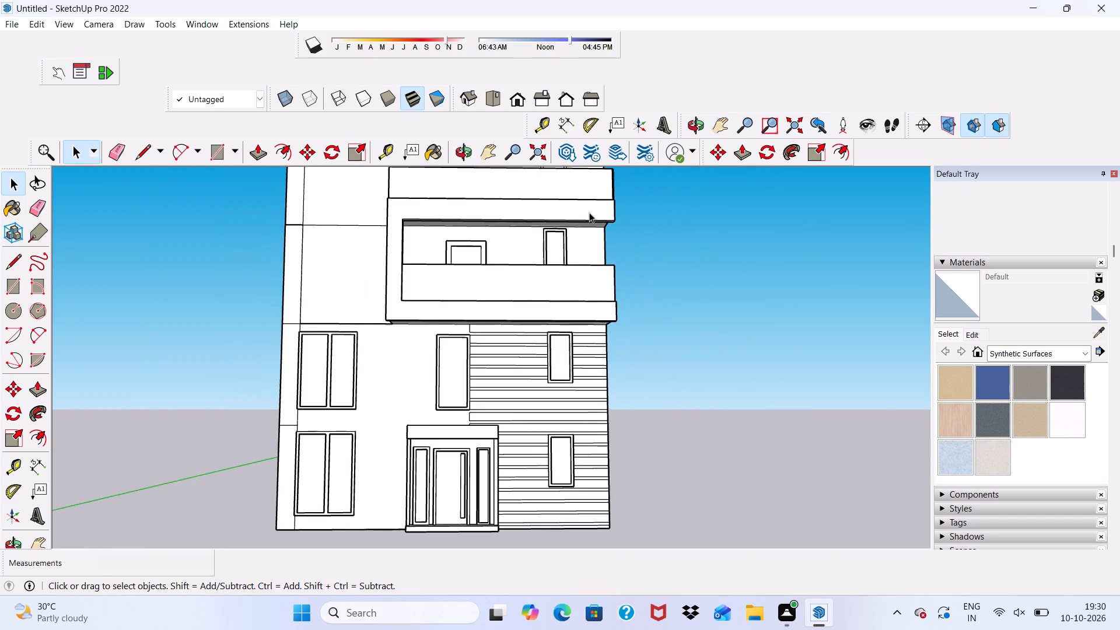
{"action": "scroll", "coordinate": [589, 212], "scroll_direction": "down", "scroll_amount": 3}
{"action": "scroll", "coordinate": [577, 286], "scroll_direction": "down", "scroll_amount": 5}
{"action": "scroll", "coordinate": [560, 233], "scroll_direction": "up", "scroll_amount": 5}
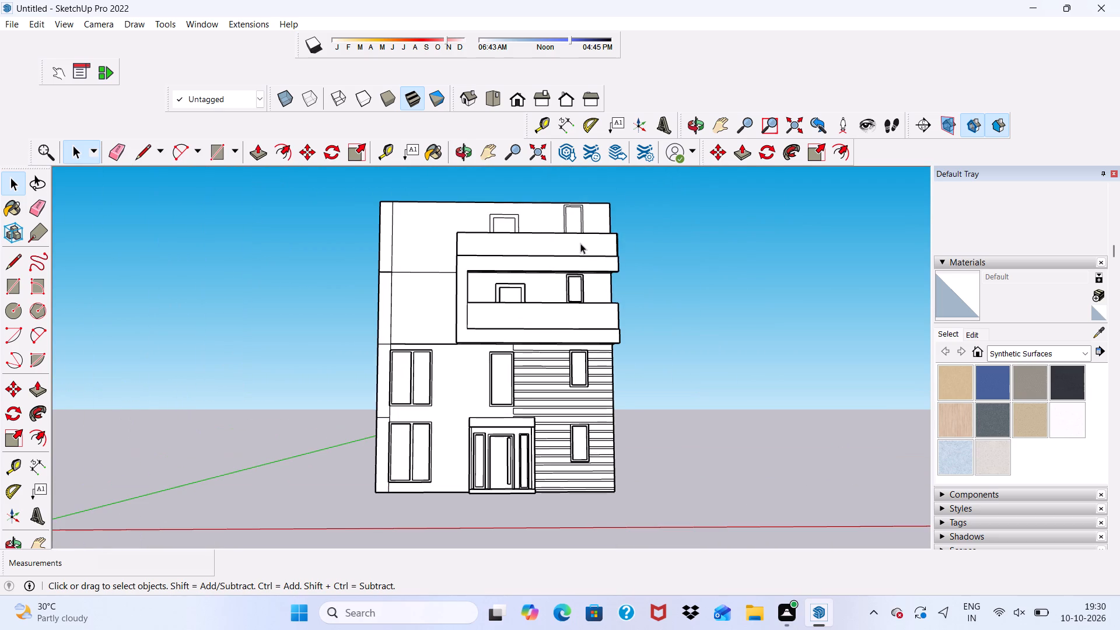
{"action": "scroll", "coordinate": [580, 223], "scroll_direction": "up", "scroll_amount": 18}
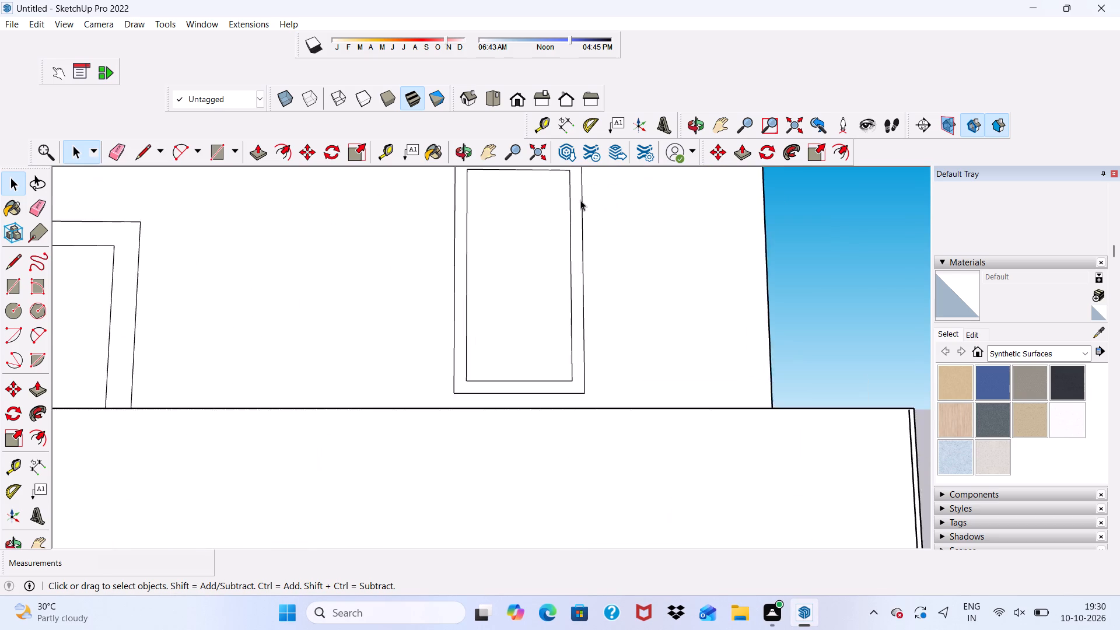
{"action": "scroll", "coordinate": [580, 200], "scroll_direction": "up", "scroll_amount": 8}
{"action": "left_click", "coordinate": [573, 231]}
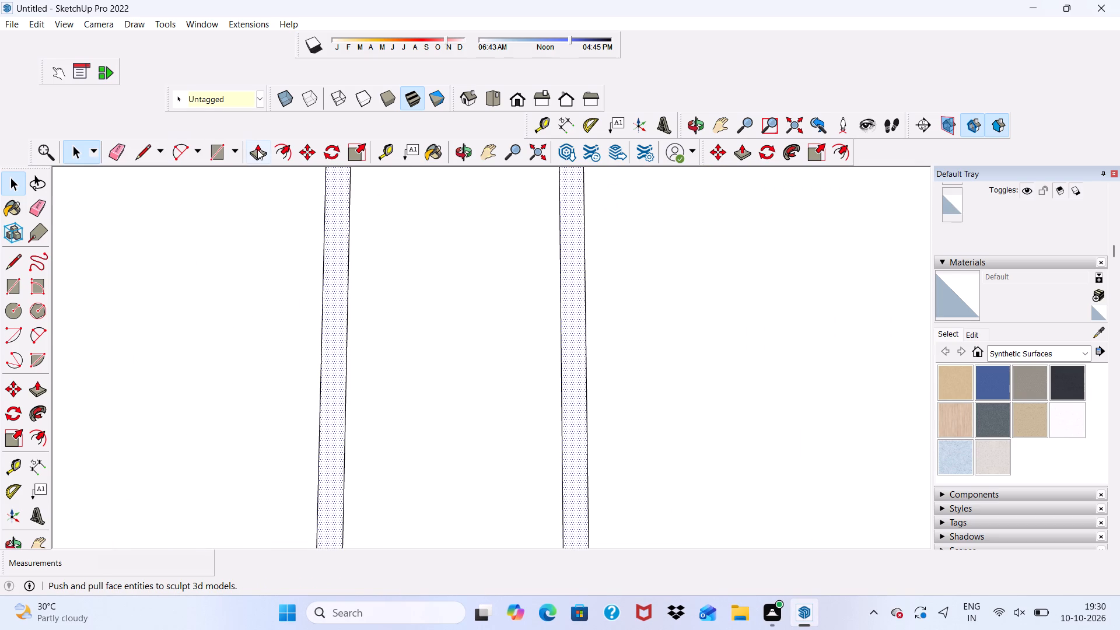
{"action": "left_click", "coordinate": [258, 149]}
{"action": "left_click", "coordinate": [339, 318]}
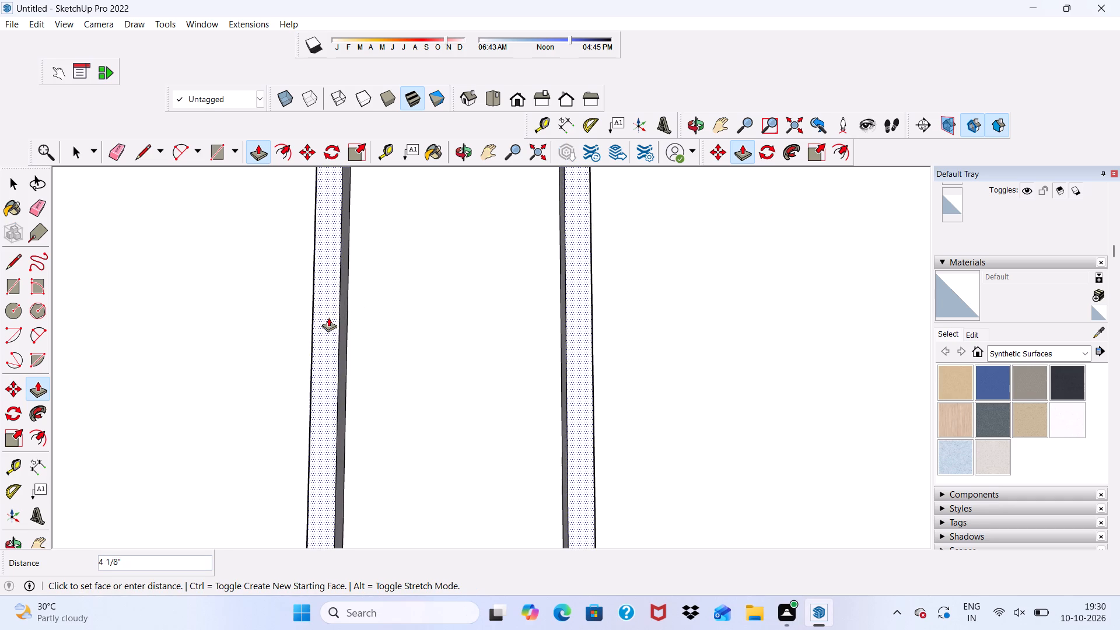
{"action": "key", "text": "3"}
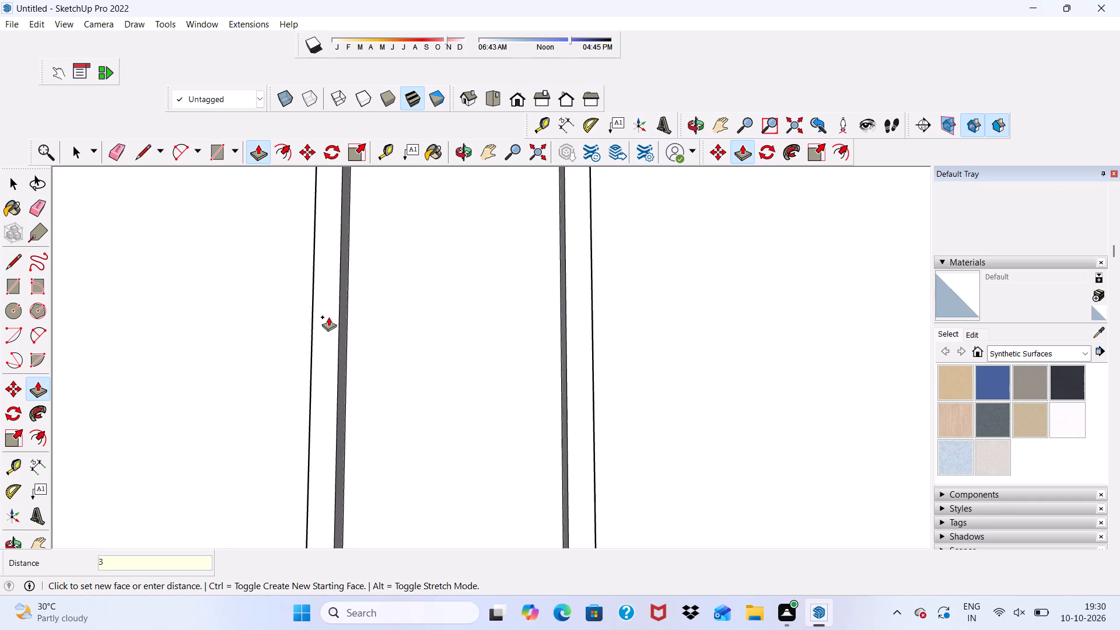
{"action": "key", "text": "shift+quotedbl"}
{"action": "key", "text": "Return"}
{"action": "key", "text": "space"}
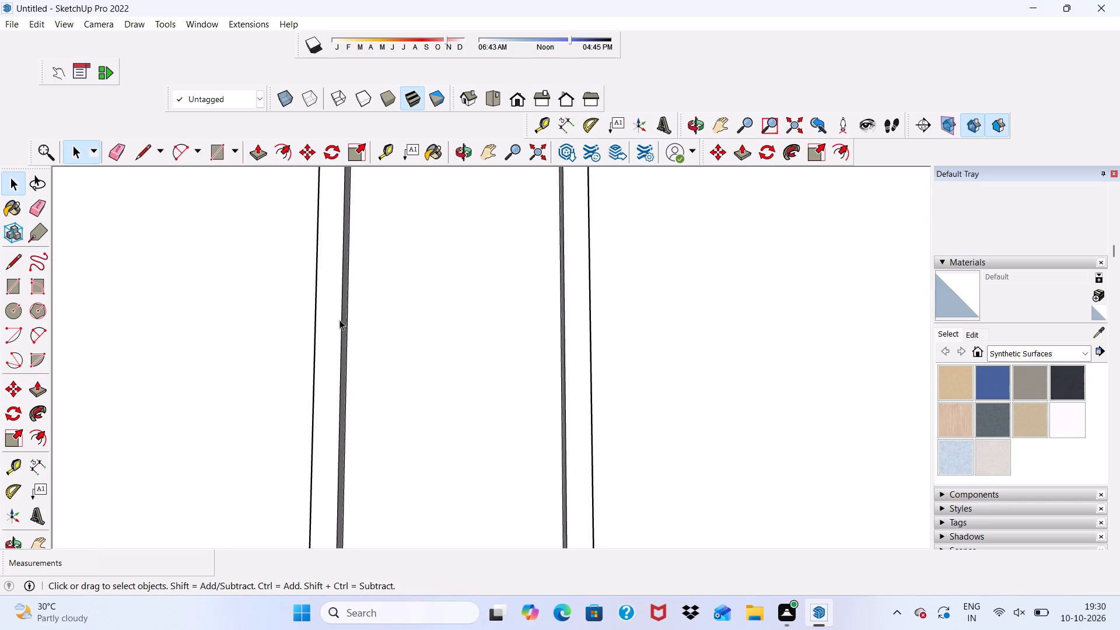
Examine the outer corner of the top-storey balcony parapet and the open top of the house from several angles.
{"action": "scroll", "coordinate": [375, 394], "scroll_direction": "down", "scroll_amount": 15}
{"action": "left_click", "coordinate": [666, 377]}
{"action": "scroll", "coordinate": [601, 443], "scroll_direction": "up", "scroll_amount": 4}
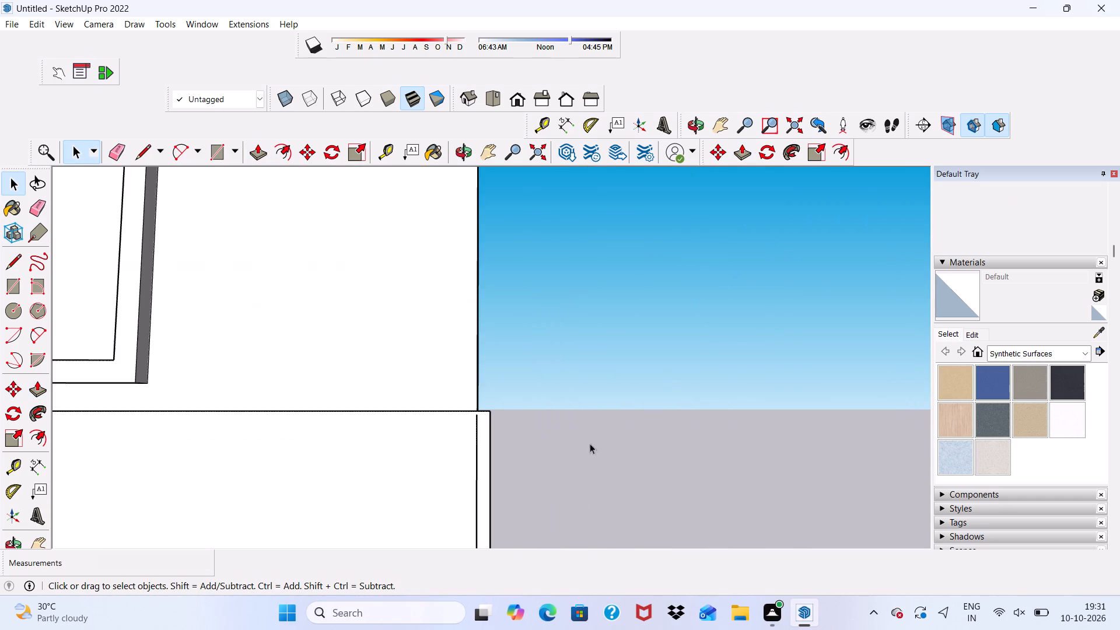
{"action": "scroll", "coordinate": [499, 449], "scroll_direction": "up", "scroll_amount": 3}
{"action": "scroll", "coordinate": [484, 432], "scroll_direction": "down", "scroll_amount": 6}
{"action": "middle_click_drag", "start_coordinate": [480, 440], "coordinate": [338, 470]}
{"action": "scroll", "coordinate": [370, 449], "scroll_direction": "up", "scroll_amount": 20}
{"action": "scroll", "coordinate": [370, 449], "scroll_direction": "up", "scroll_amount": 7}
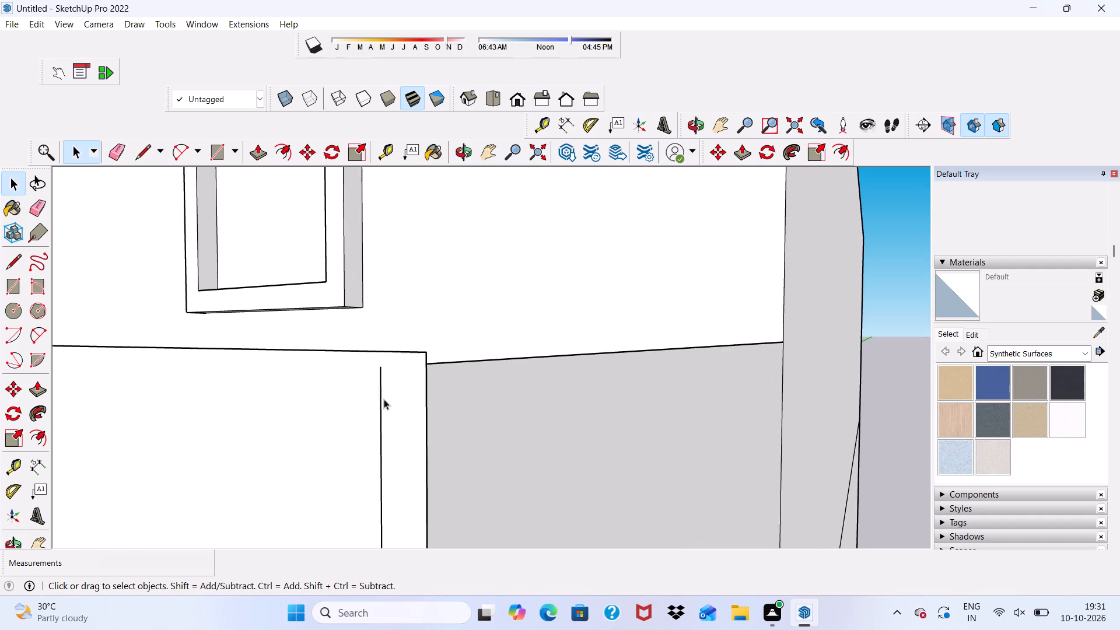
{"action": "middle_click_drag", "start_coordinate": [384, 399], "coordinate": [423, 401]}
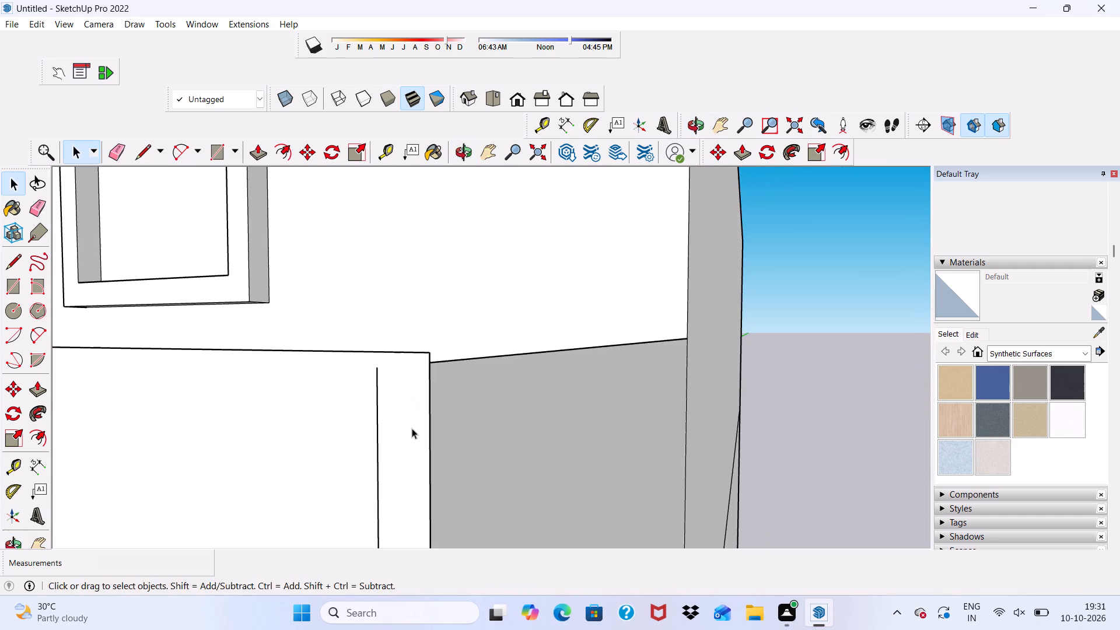
{"action": "middle_click_drag", "start_coordinate": [405, 431], "coordinate": [331, 484]}
{"action": "scroll", "coordinate": [351, 439], "scroll_direction": "down", "scroll_amount": 18}
{"action": "left_click", "coordinate": [501, 391]}
{"action": "key", "text": "space"}
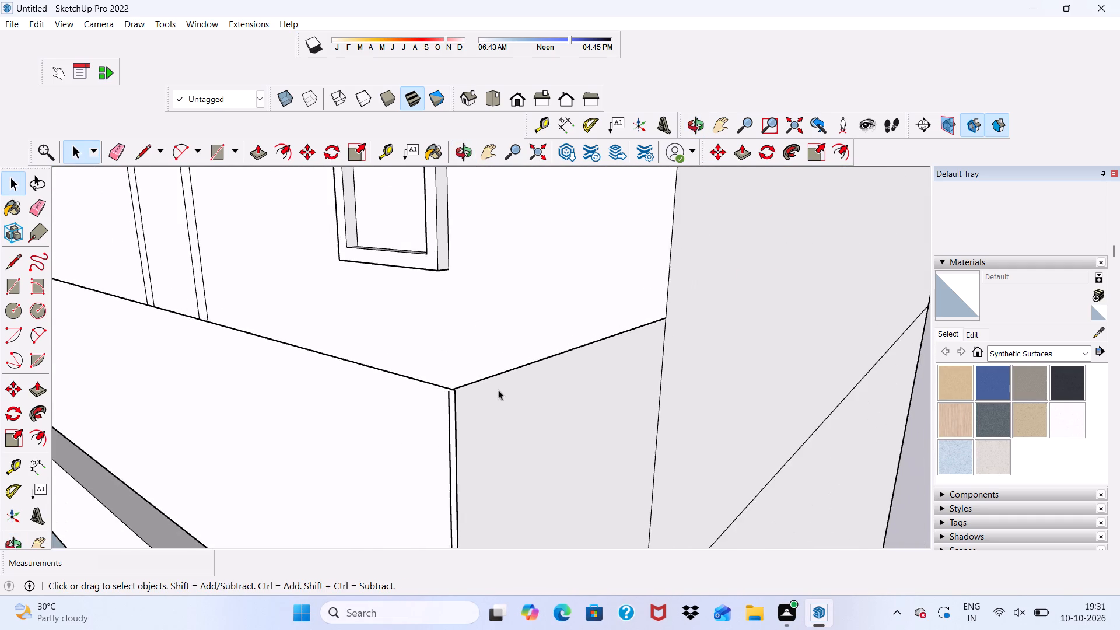
{"action": "scroll", "coordinate": [418, 370], "scroll_direction": "down", "scroll_amount": 6}
{"action": "scroll", "coordinate": [548, 369], "scroll_direction": "down", "scroll_amount": 10}
{"action": "middle_click_drag", "start_coordinate": [356, 379], "coordinate": [569, 459]}
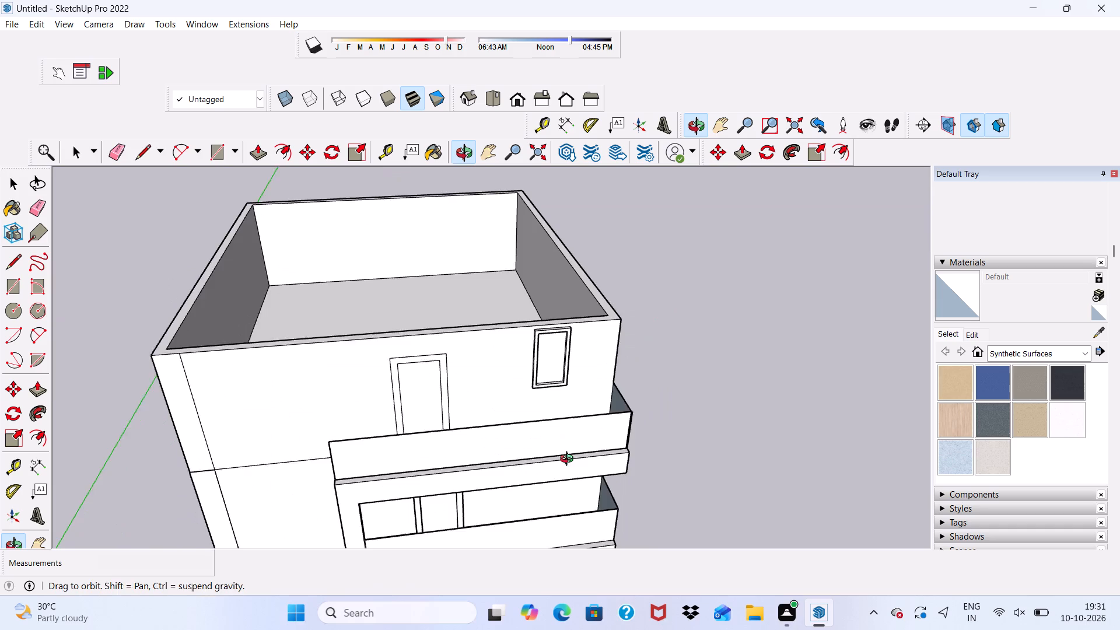
Extrude the frame around the top-storey door outward from the wall by 3", matching the depth of the neighbouring window frame.
{"action": "scroll", "coordinate": [363, 403], "scroll_direction": "up", "scroll_amount": 5}
{"action": "scroll", "coordinate": [425, 402], "scroll_direction": "up", "scroll_amount": 6}
{"action": "left_click", "coordinate": [420, 394]}
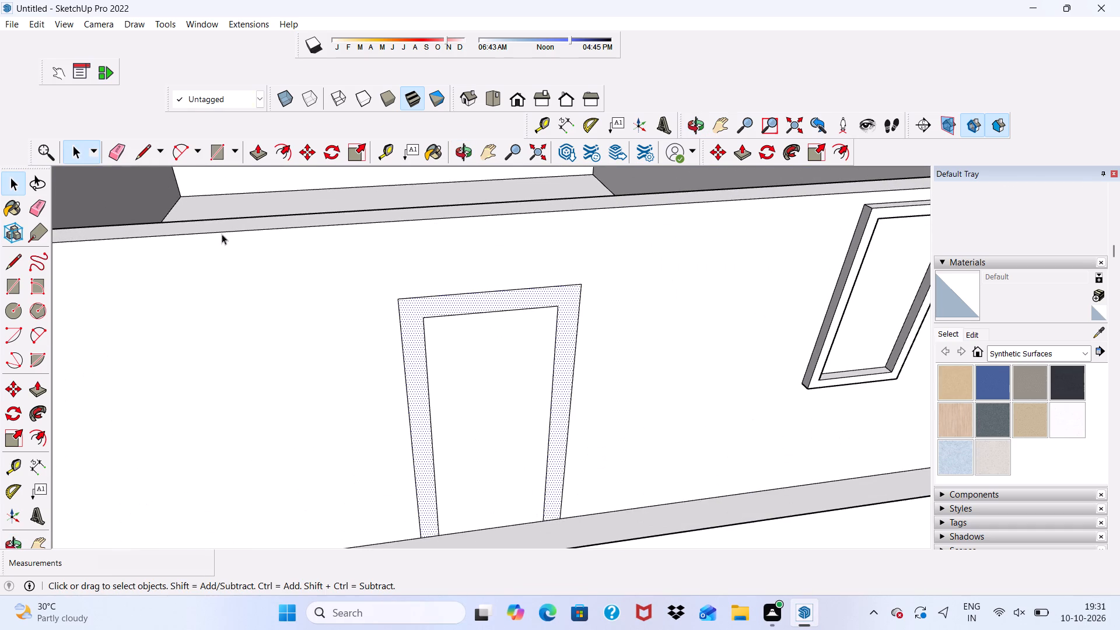
{"action": "left_click", "coordinate": [254, 148]}
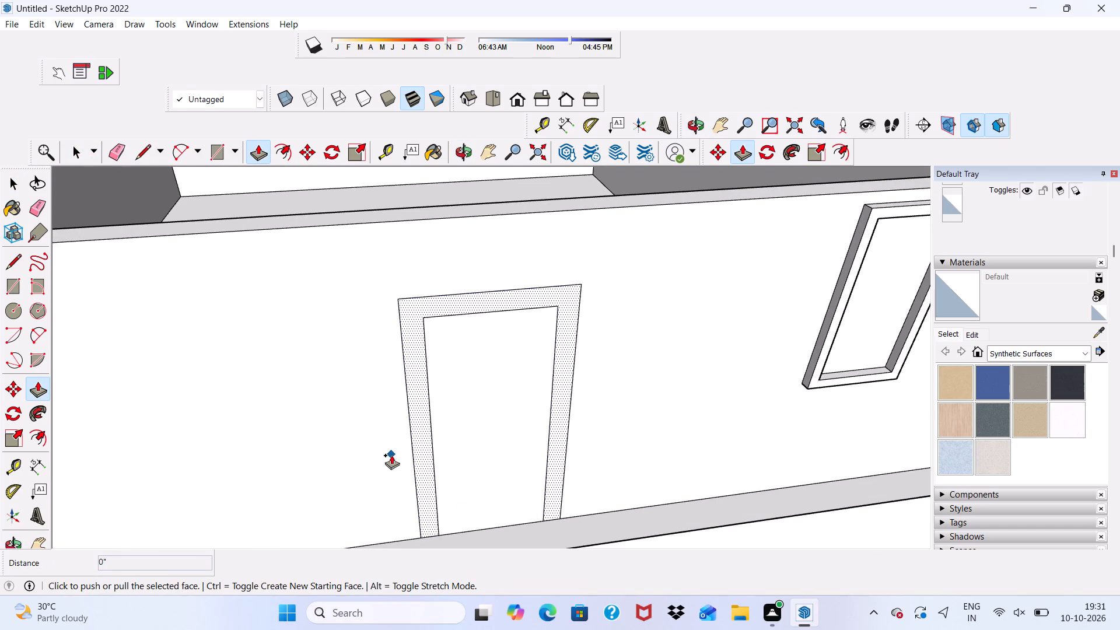
{"action": "left_click", "coordinate": [417, 458]}
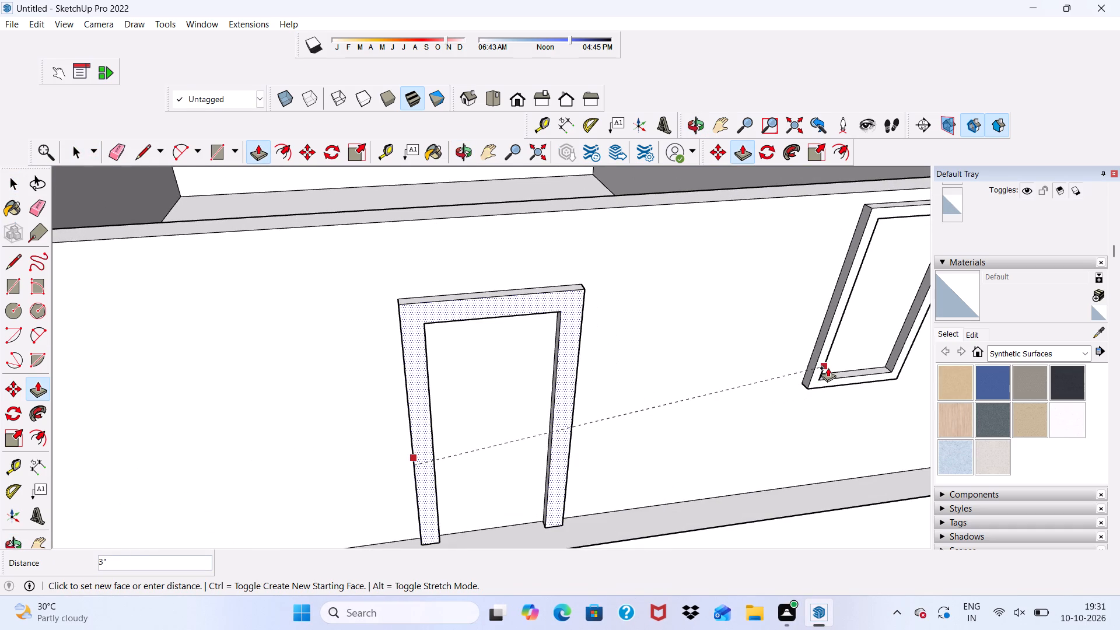
{"action": "left_click", "coordinate": [828, 367]}
{"action": "scroll", "coordinate": [724, 398], "scroll_direction": "down", "scroll_amount": 3}
{"action": "key", "text": "space"}
Examine the whole front facade, comparing the doors, windows and balconies across the storeys and the plain wall beside the balconies.
{"action": "scroll", "coordinate": [596, 442], "scroll_direction": "down", "scroll_amount": 2}
{"action": "middle_click_drag", "start_coordinate": [589, 484], "coordinate": [582, 457]}
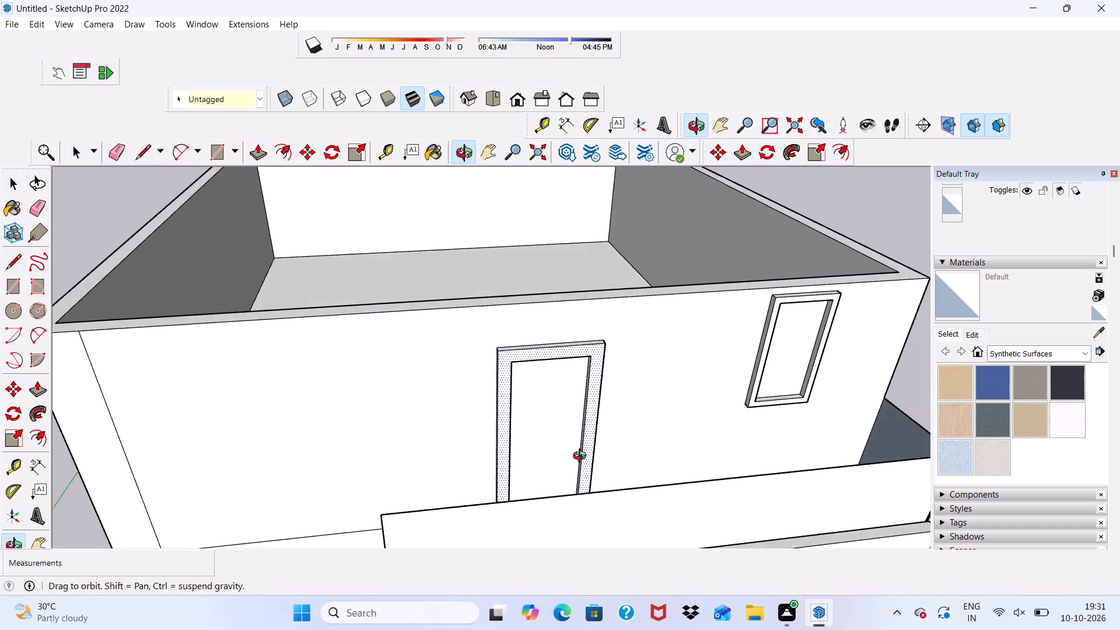
{"action": "middle_click_drag", "start_coordinate": [582, 457], "coordinate": [557, 346]}
{"action": "scroll", "coordinate": [442, 282], "scroll_direction": "up", "scroll_amount": 1}
{"action": "left_click", "coordinate": [366, 218]}
{"action": "scroll", "coordinate": [374, 243], "scroll_direction": "down", "scroll_amount": 8}
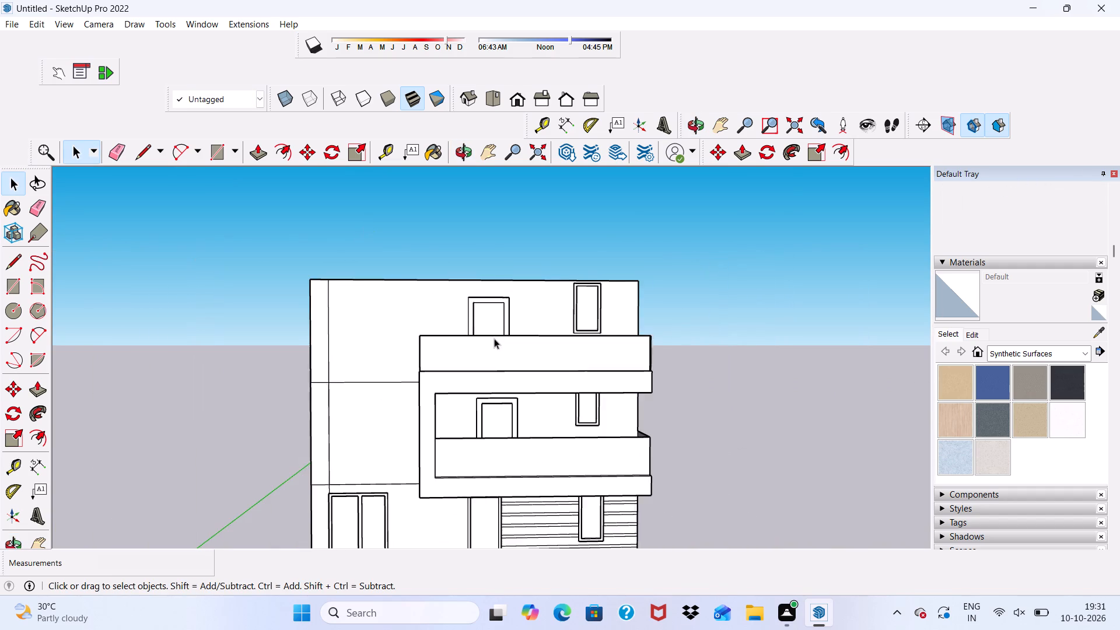
{"action": "scroll", "coordinate": [494, 338], "scroll_direction": "down", "scroll_amount": 7}
{"action": "scroll", "coordinate": [419, 447], "scroll_direction": "up", "scroll_amount": 6}
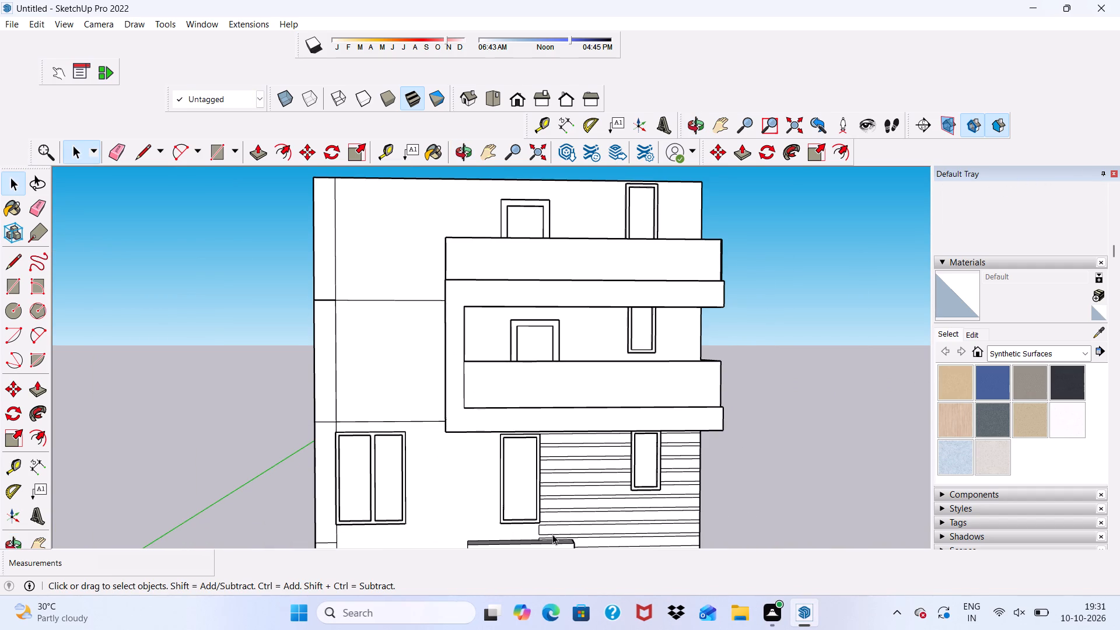
{"action": "scroll", "coordinate": [552, 534], "scroll_direction": "up", "scroll_amount": 1}
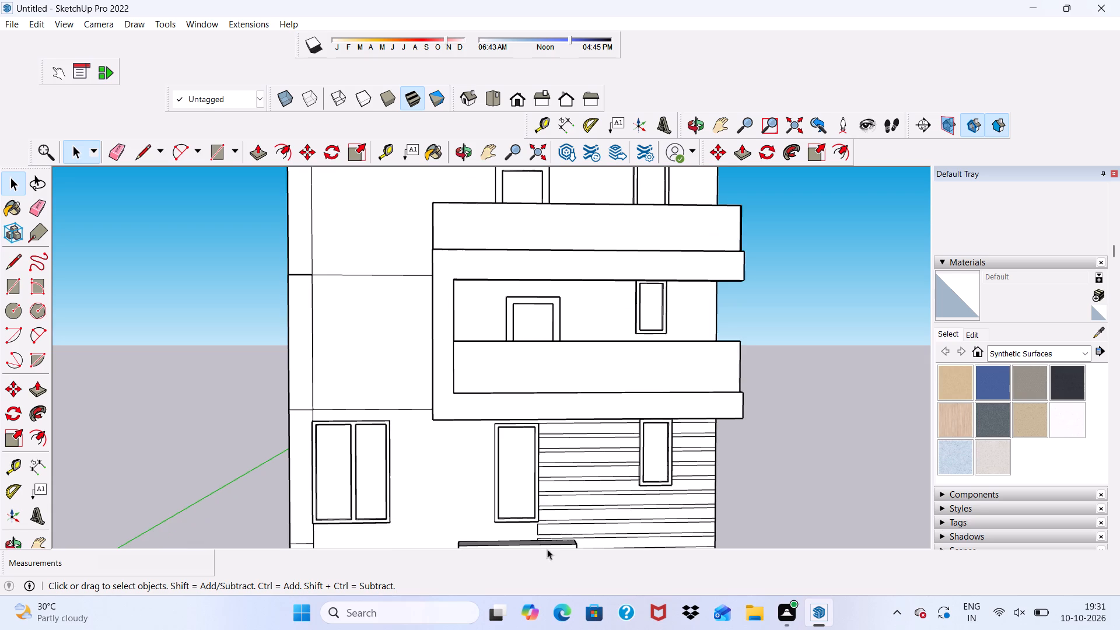
{"action": "scroll", "coordinate": [373, 443], "scroll_direction": "down", "scroll_amount": 9}
{"action": "scroll", "coordinate": [325, 447], "scroll_direction": "up", "scroll_amount": 5}
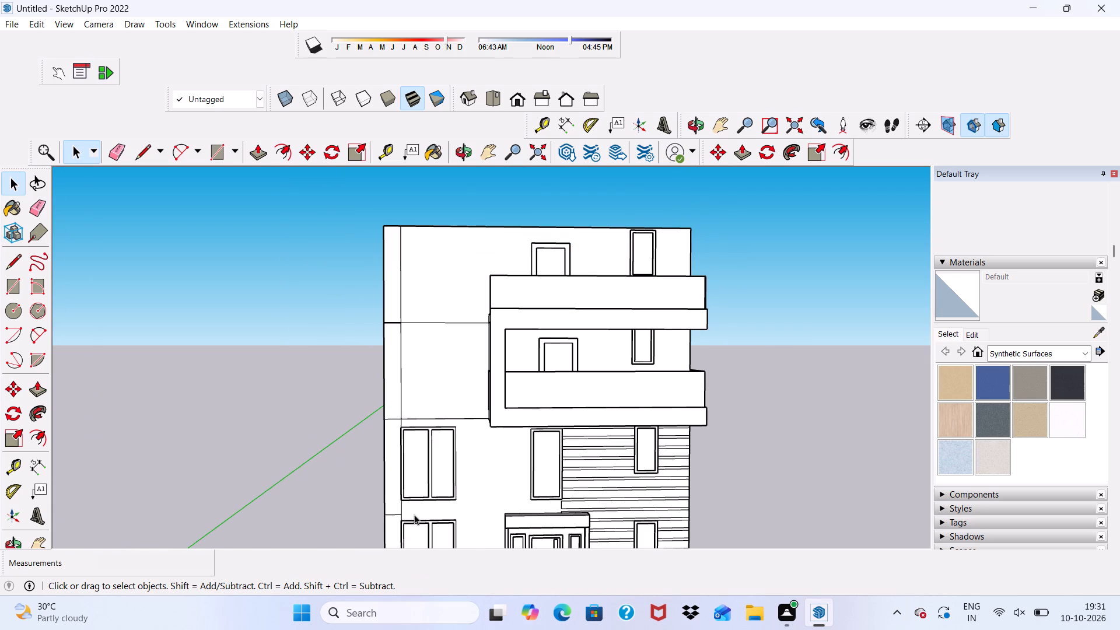
{"action": "scroll", "coordinate": [415, 421], "scroll_direction": "up", "scroll_amount": 4}
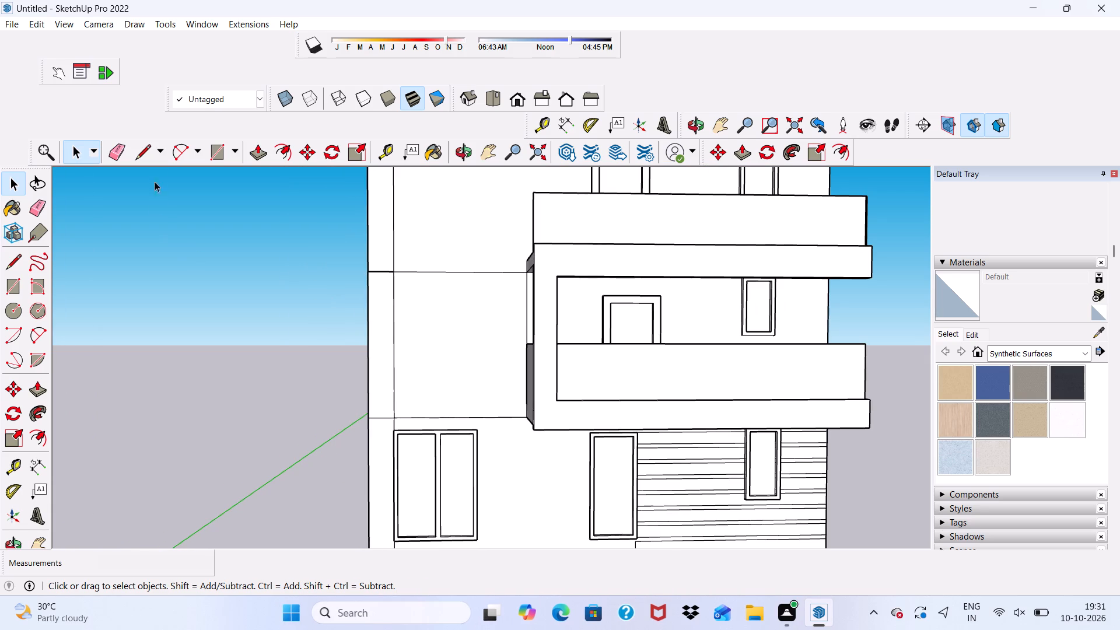
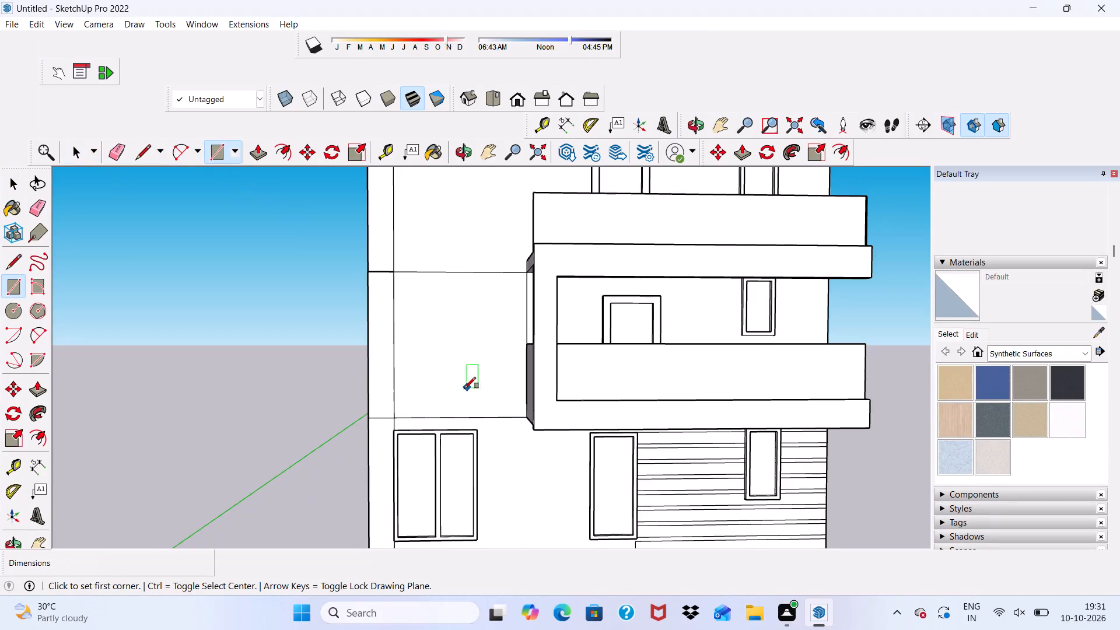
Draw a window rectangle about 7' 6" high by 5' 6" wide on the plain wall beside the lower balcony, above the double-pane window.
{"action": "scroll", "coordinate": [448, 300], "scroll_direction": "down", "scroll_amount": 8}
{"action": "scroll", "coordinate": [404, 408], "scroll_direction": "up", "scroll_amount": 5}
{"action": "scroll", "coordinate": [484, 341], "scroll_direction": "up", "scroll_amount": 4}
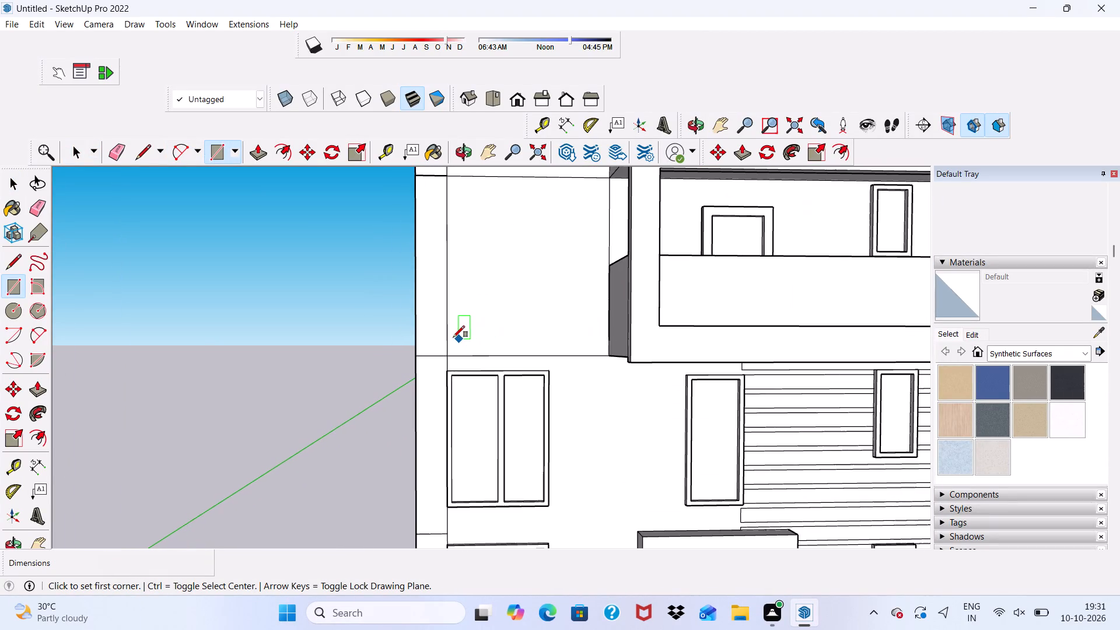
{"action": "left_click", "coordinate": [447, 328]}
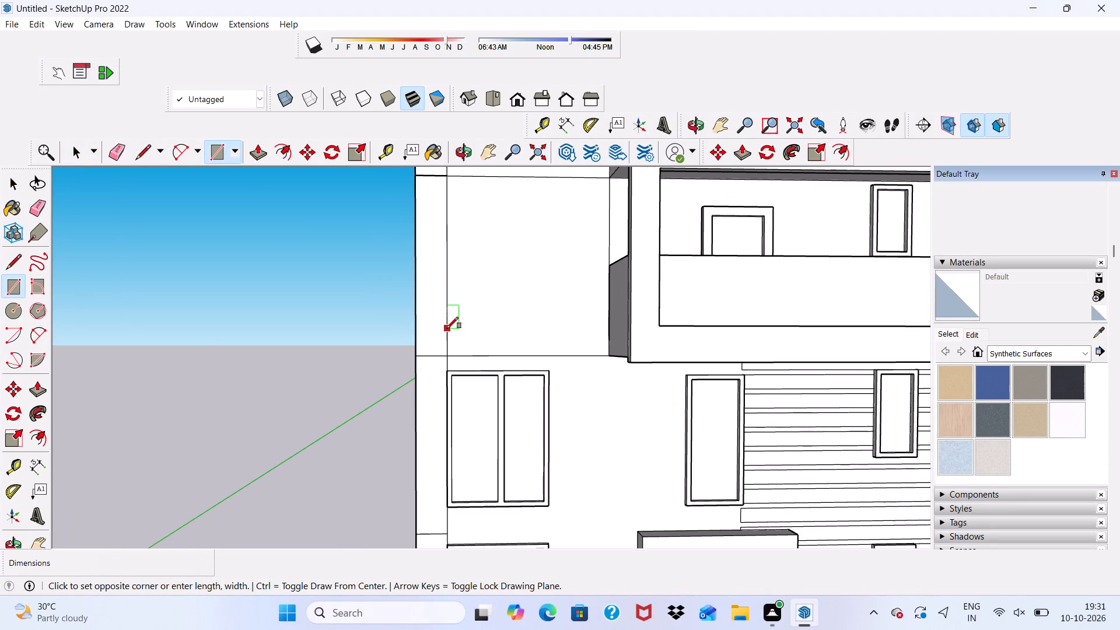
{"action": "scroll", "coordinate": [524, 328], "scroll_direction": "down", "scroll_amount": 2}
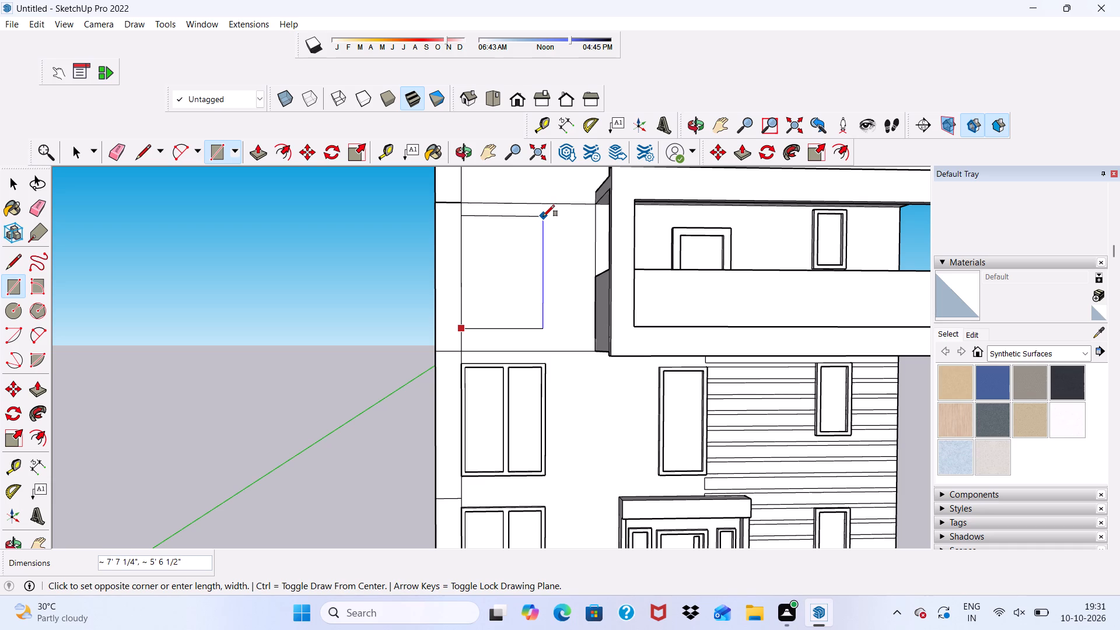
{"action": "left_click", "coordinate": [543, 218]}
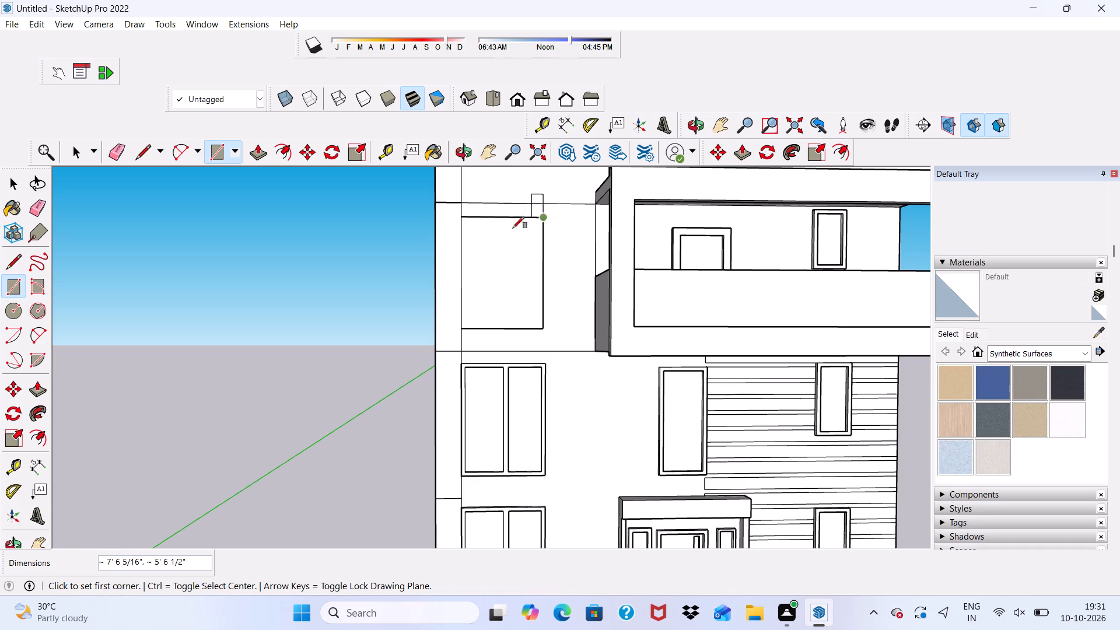
Examine how the new rectangle's face meets the corner strip, selecting the face and viewing it close up from several angles.
{"action": "scroll", "coordinate": [478, 315], "scroll_direction": "up", "scroll_amount": 5}
{"action": "scroll", "coordinate": [423, 309], "scroll_direction": "down", "scroll_amount": 3}
{"action": "scroll", "coordinate": [480, 322], "scroll_direction": "down", "scroll_amount": 2}
{"action": "middle_click_drag", "start_coordinate": [489, 329], "coordinate": [320, 411]}
{"action": "scroll", "coordinate": [407, 330], "scroll_direction": "up", "scroll_amount": 5}
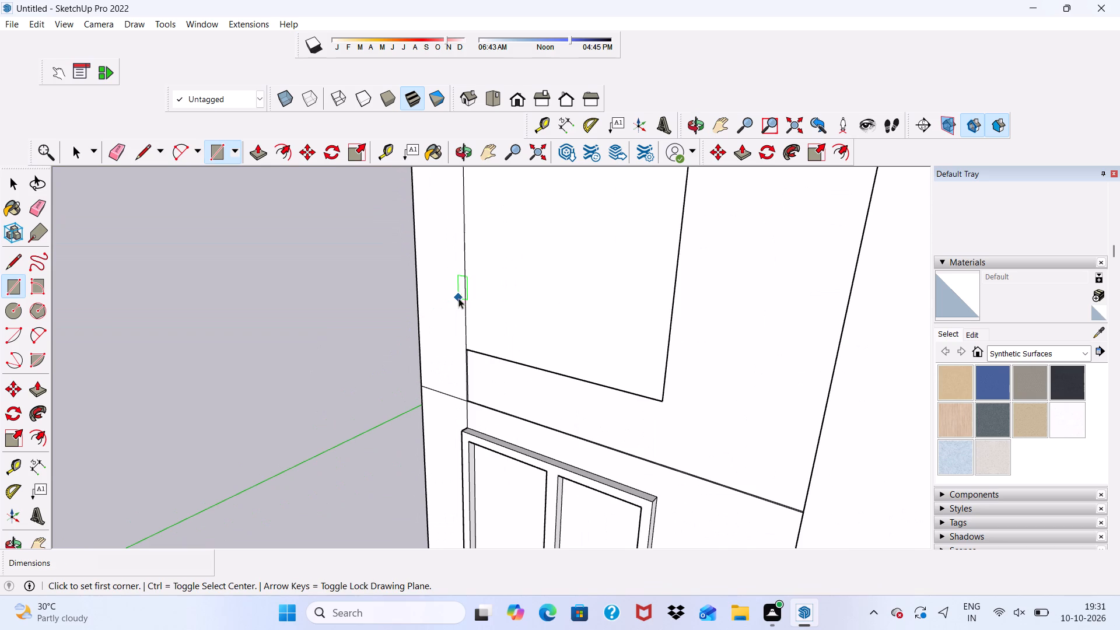
{"action": "key", "text": "space"}
{"action": "left_click", "coordinate": [506, 313]}
{"action": "scroll", "coordinate": [506, 320], "scroll_direction": "down", "scroll_amount": 2}
{"action": "middle_click_drag", "start_coordinate": [517, 326], "coordinate": [715, 307]}
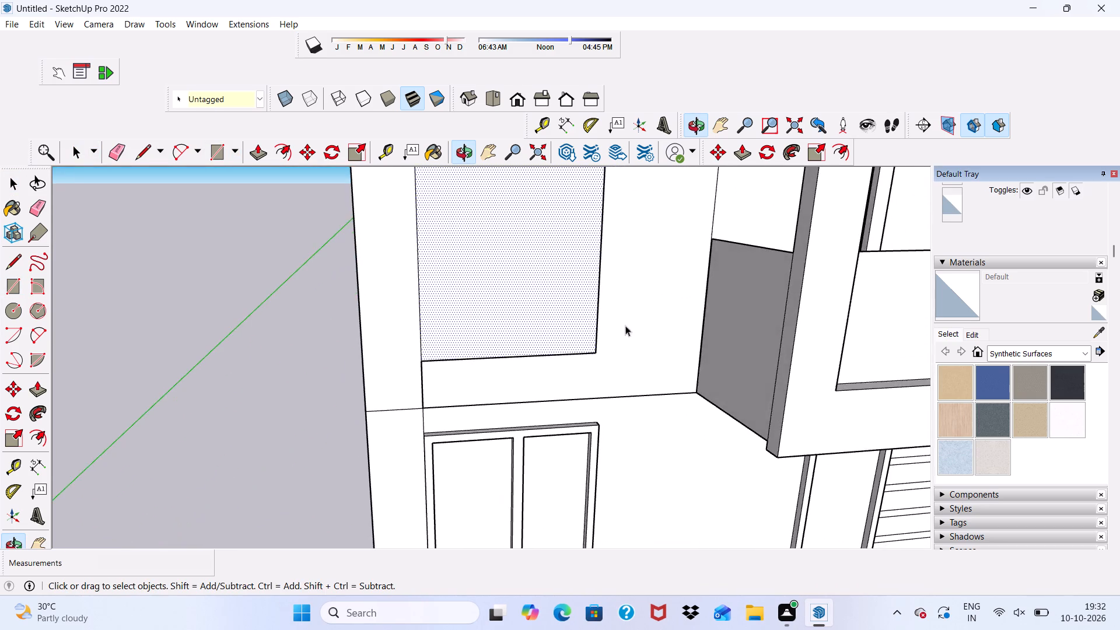
{"action": "scroll", "coordinate": [505, 316], "scroll_direction": "up", "scroll_amount": 4}
{"action": "scroll", "coordinate": [500, 307], "scroll_direction": "down", "scroll_amount": 4}
{"action": "scroll", "coordinate": [510, 367], "scroll_direction": "up", "scroll_amount": 1}
{"action": "scroll", "coordinate": [506, 360], "scroll_direction": "down", "scroll_amount": 8}
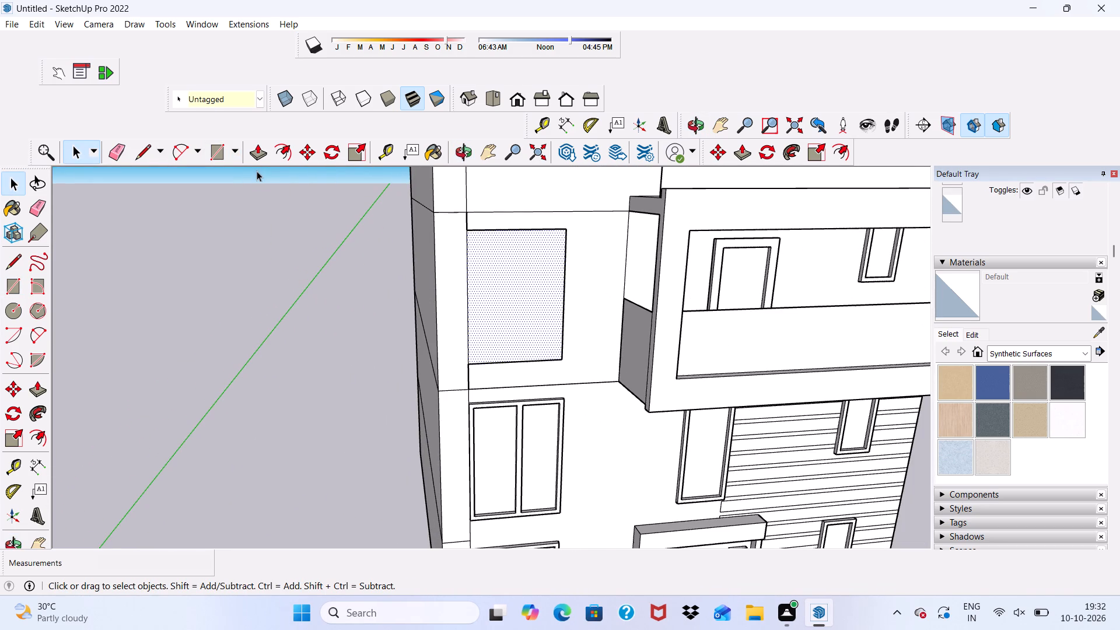
{"action": "scroll", "coordinate": [505, 241], "scroll_direction": "up", "scroll_amount": 9}
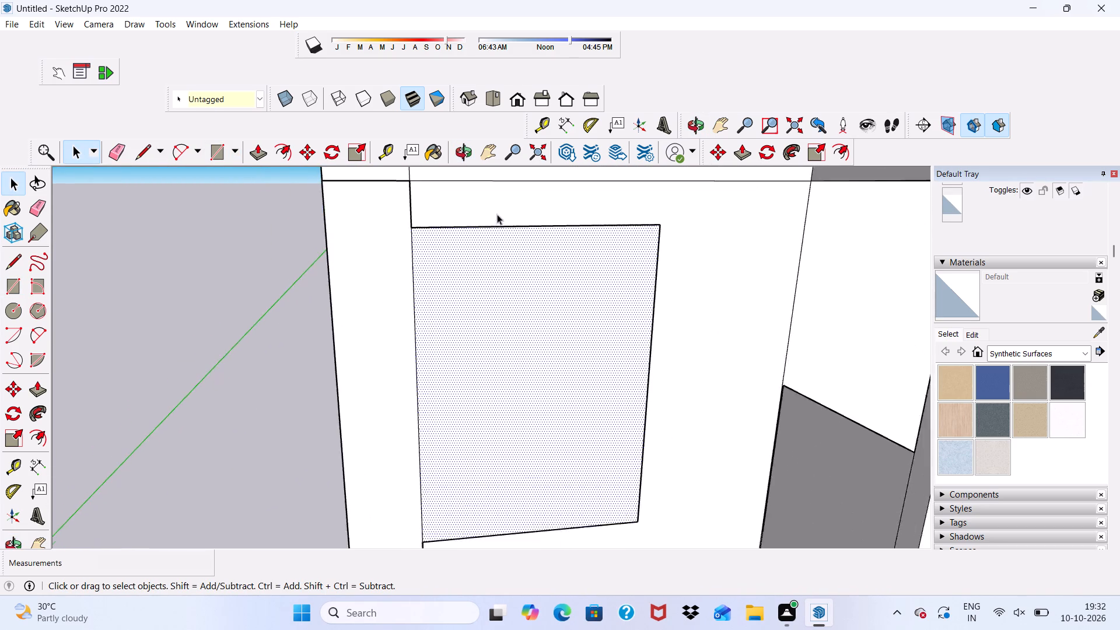
{"action": "scroll", "coordinate": [497, 214], "scroll_direction": "up", "scroll_amount": 1}
{"action": "scroll", "coordinate": [446, 218], "scroll_direction": "up", "scroll_amount": 5}
{"action": "middle_click_drag", "start_coordinate": [423, 215], "coordinate": [3, 272]}
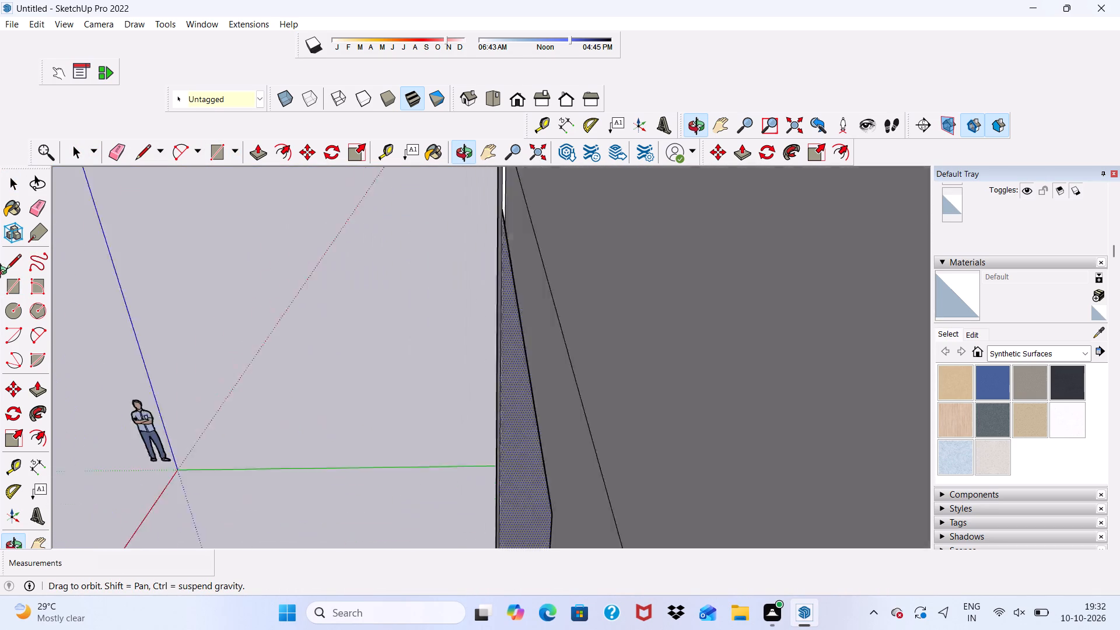
{"action": "middle_click_drag", "start_coordinate": [3, 272], "coordinate": [16, 192]}
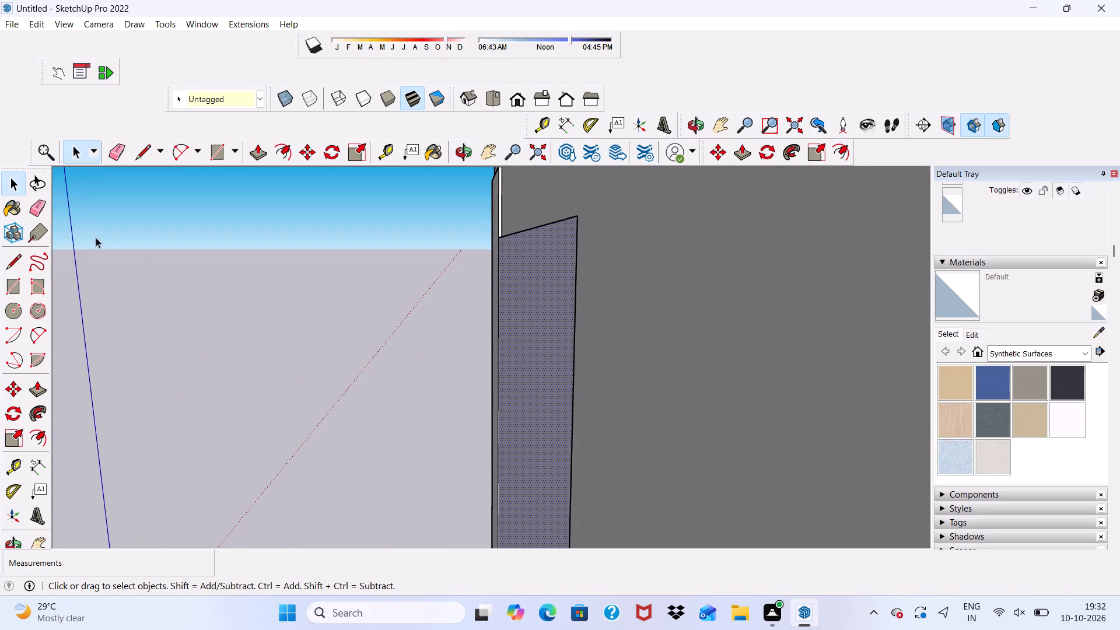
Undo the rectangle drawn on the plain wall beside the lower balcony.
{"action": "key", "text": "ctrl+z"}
Examine the junction between the raised corner strip and the plain wall beside the balconies from close up.
{"action": "scroll", "coordinate": [499, 277], "scroll_direction": "down", "scroll_amount": 4}
{"action": "middle_click_drag", "start_coordinate": [587, 318], "coordinate": [688, 286]}
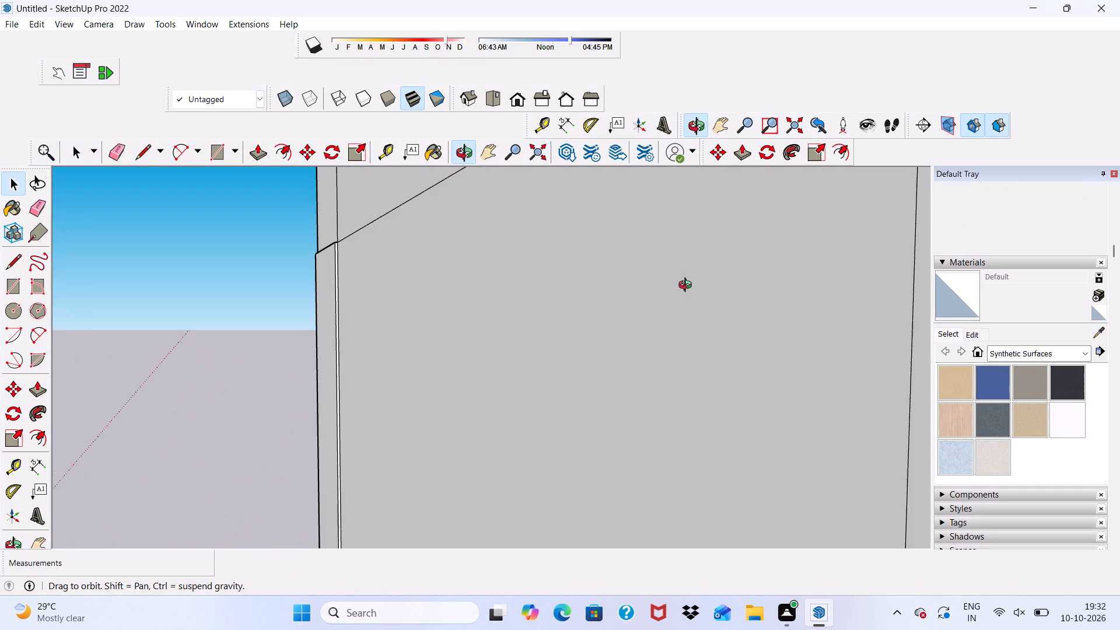
{"action": "middle_click_drag", "start_coordinate": [688, 286], "coordinate": [671, 307]}
{"action": "scroll", "coordinate": [475, 303], "scroll_direction": "up", "scroll_amount": 4}
{"action": "scroll", "coordinate": [366, 348], "scroll_direction": "up", "scroll_amount": 4}
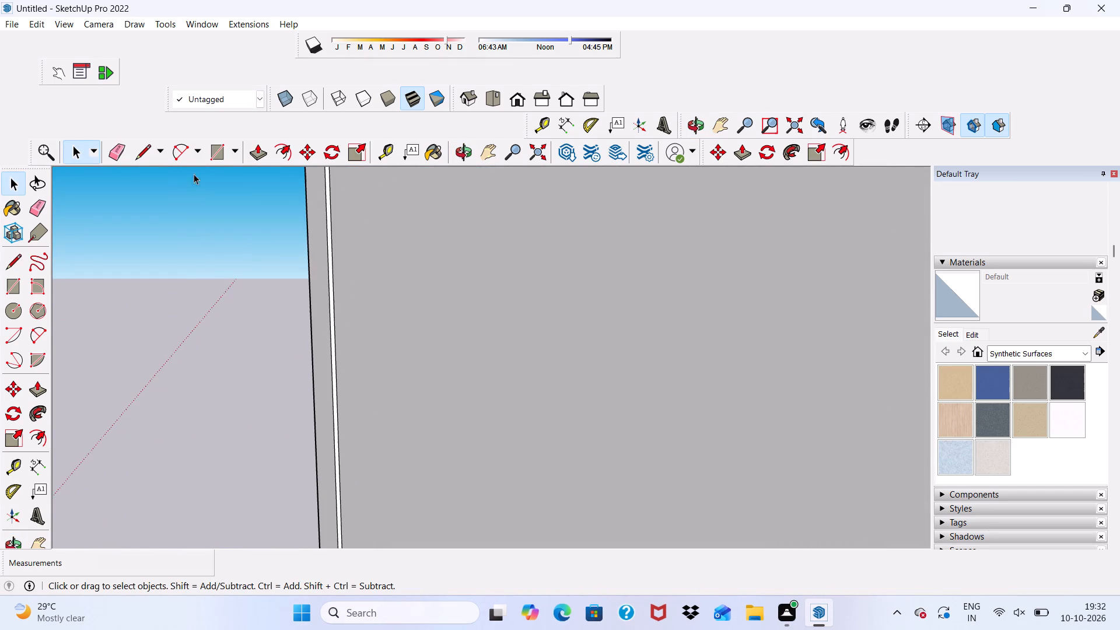
{"action": "left_click", "coordinate": [213, 152]}
{"action": "scroll", "coordinate": [449, 289], "scroll_direction": "down", "scroll_amount": 13}
{"action": "scroll", "coordinate": [405, 629], "scroll_direction": "up", "scroll_amount": 4}
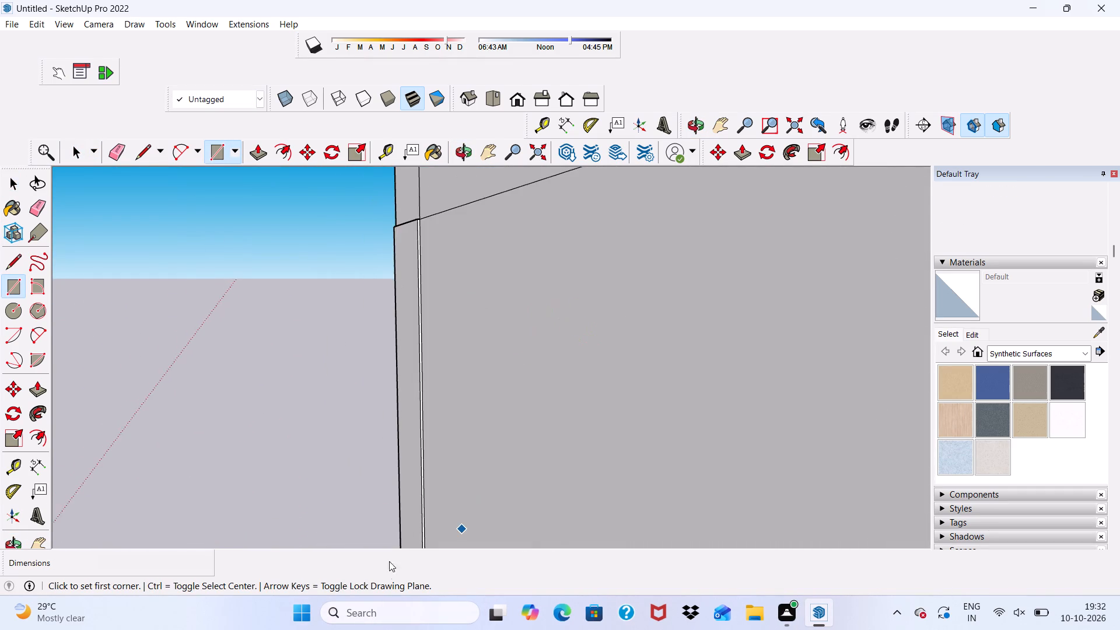
{"action": "scroll", "coordinate": [381, 512], "scroll_direction": "down", "scroll_amount": 10}
{"action": "scroll", "coordinate": [463, 369], "scroll_direction": "down", "scroll_amount": 19}
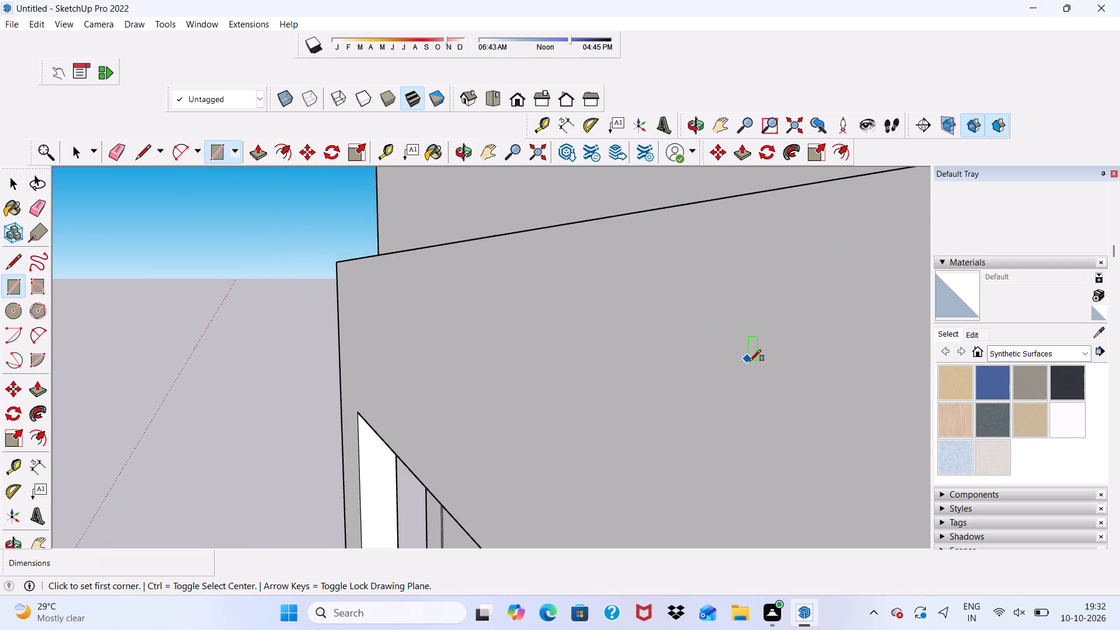
{"action": "scroll", "coordinate": [750, 361], "scroll_direction": "down", "scroll_amount": 20}
{"action": "scroll", "coordinate": [750, 361], "scroll_direction": "down", "scroll_amount": 7}
{"action": "scroll", "coordinate": [522, 264], "scroll_direction": "up", "scroll_amount": 3}
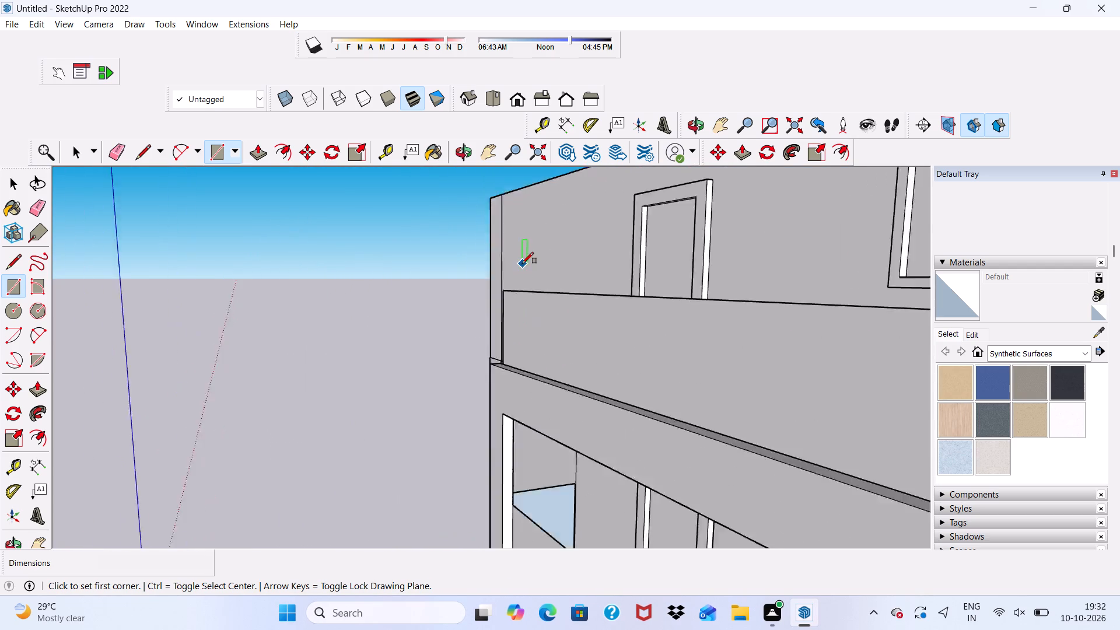
{"action": "scroll", "coordinate": [522, 264], "scroll_direction": "up", "scroll_amount": 12}
{"action": "scroll", "coordinate": [468, 411], "scroll_direction": "down", "scroll_amount": 11}
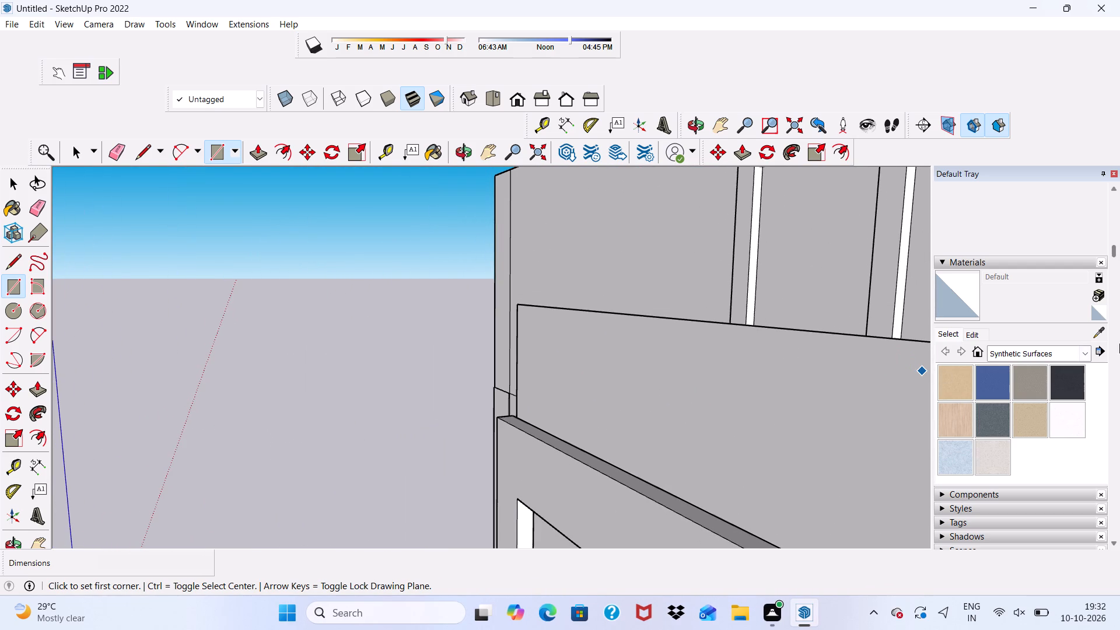
{"action": "middle_click_drag", "start_coordinate": [771, 395], "coordinate": [897, 404]}
{"action": "scroll", "coordinate": [231, 475], "scroll_direction": "up", "scroll_amount": 5}
{"action": "scroll", "coordinate": [647, 225], "scroll_direction": "up", "scroll_amount": 10}
{"action": "middle_click_drag", "start_coordinate": [612, 262], "coordinate": [521, 311]}
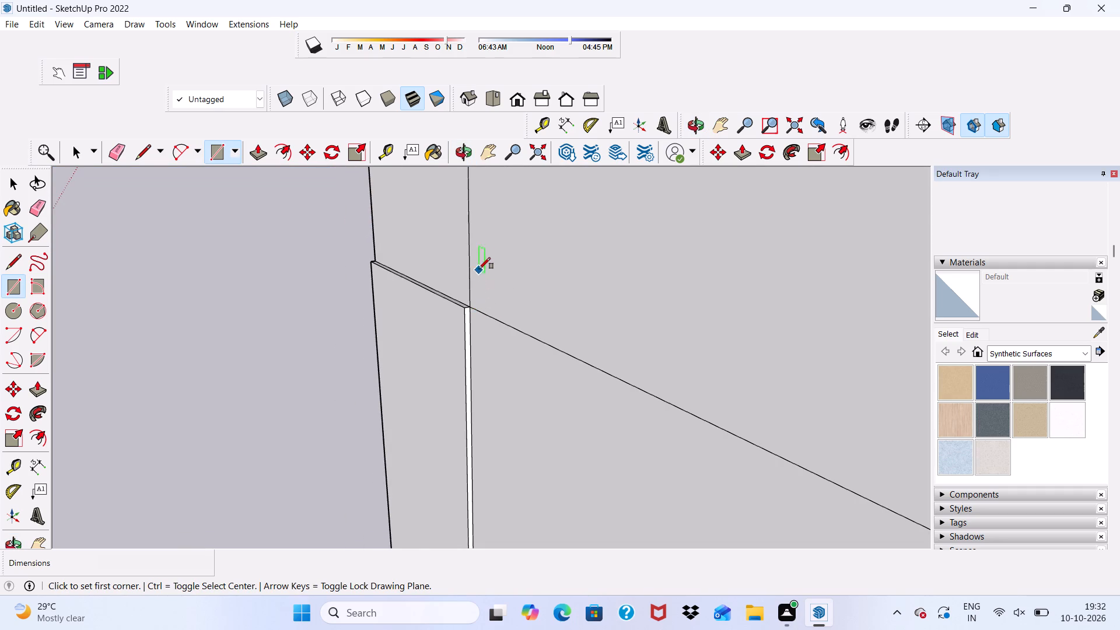
{"action": "scroll", "coordinate": [508, 234], "scroll_direction": "down", "scroll_amount": 18}
{"action": "scroll", "coordinate": [521, 256], "scroll_direction": "up", "scroll_amount": 6}
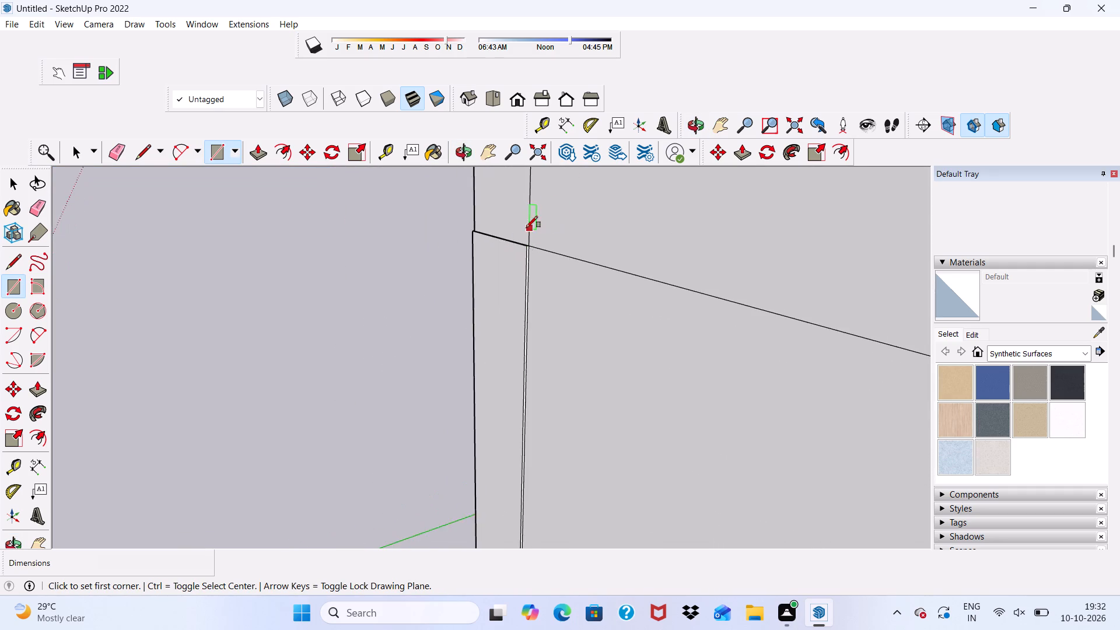
{"action": "scroll", "coordinate": [526, 228], "scroll_direction": "up", "scroll_amount": 12}
{"action": "scroll", "coordinate": [532, 206], "scroll_direction": "down", "scroll_amount": 18}
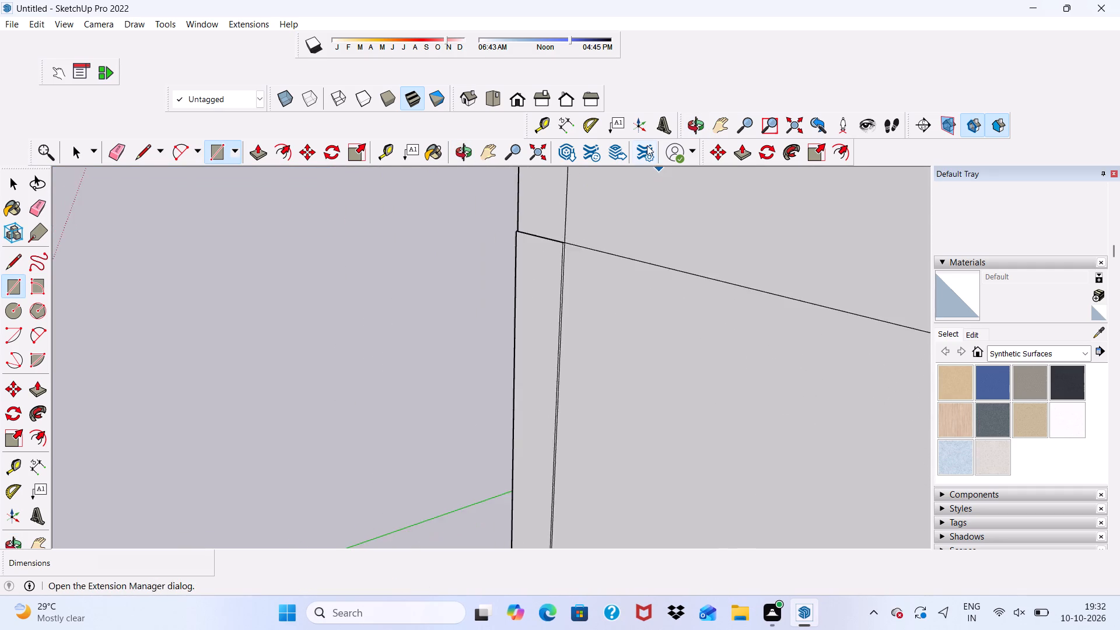
{"action": "scroll", "coordinate": [647, 145], "scroll_direction": "down", "scroll_amount": 20}
{"action": "scroll", "coordinate": [647, 145], "scroll_direction": "down", "scroll_amount": 1}
{"action": "scroll", "coordinate": [622, 221], "scroll_direction": "up", "scroll_amount": 3}
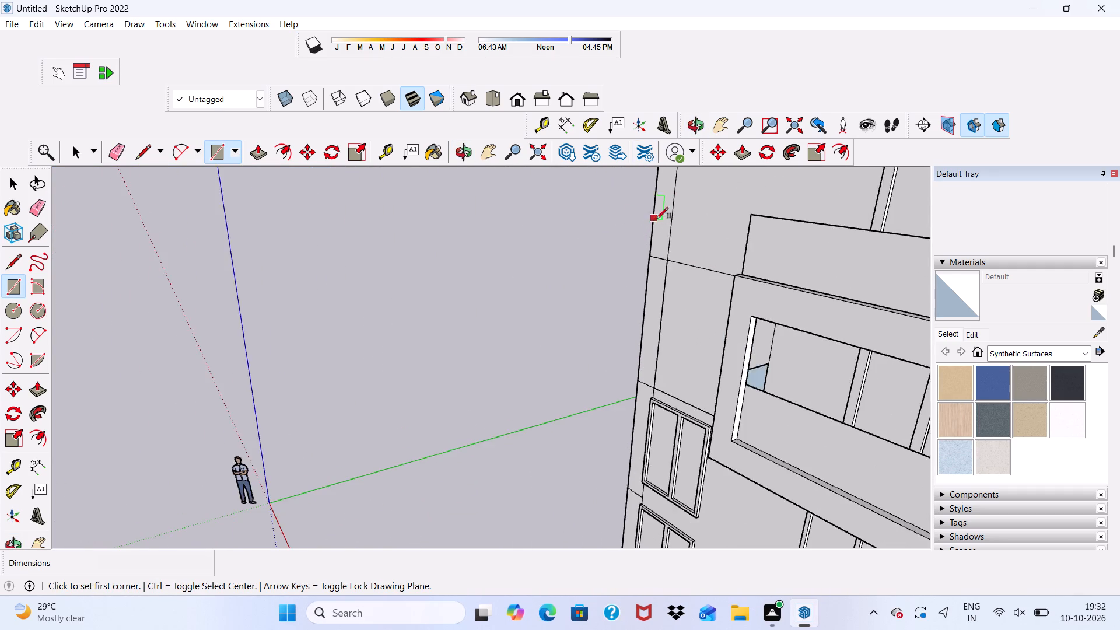
{"action": "scroll", "coordinate": [664, 220], "scroll_direction": "up", "scroll_amount": 5}
{"action": "scroll", "coordinate": [731, 226], "scroll_direction": "up", "scroll_amount": 10}
{"action": "scroll", "coordinate": [667, 242], "scroll_direction": "up", "scroll_amount": 5}
{"action": "middle_click_drag", "start_coordinate": [661, 242], "coordinate": [649, 248]}
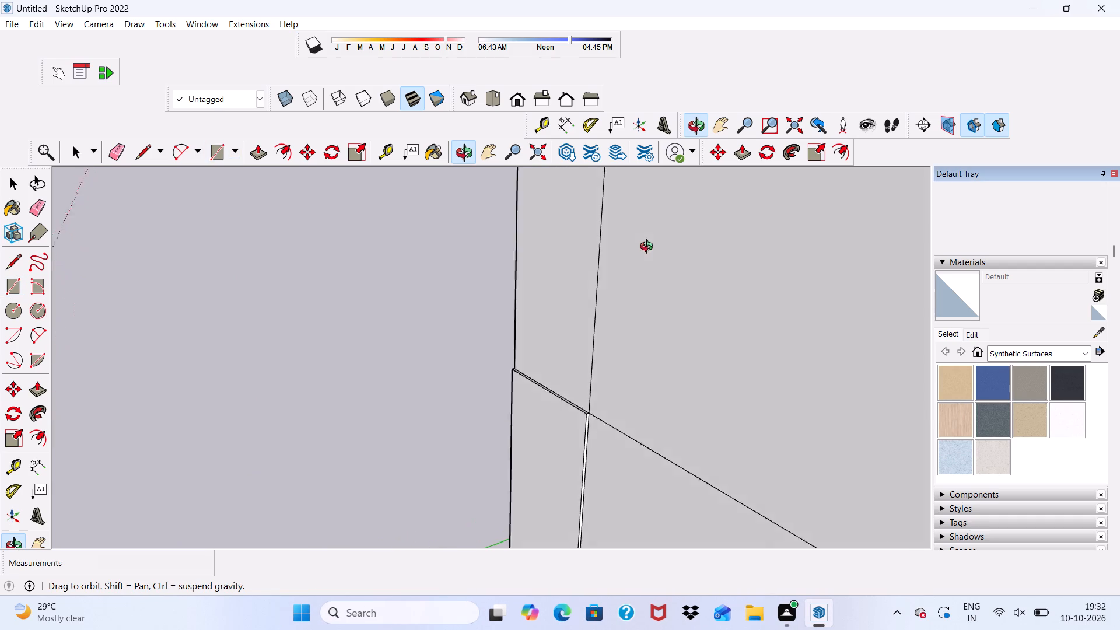
{"action": "middle_click_drag", "start_coordinate": [649, 248], "coordinate": [586, 260]}
{"action": "scroll", "coordinate": [591, 306], "scroll_direction": "up", "scroll_amount": 4}
{"action": "scroll", "coordinate": [545, 297], "scroll_direction": "down", "scroll_amount": 4}
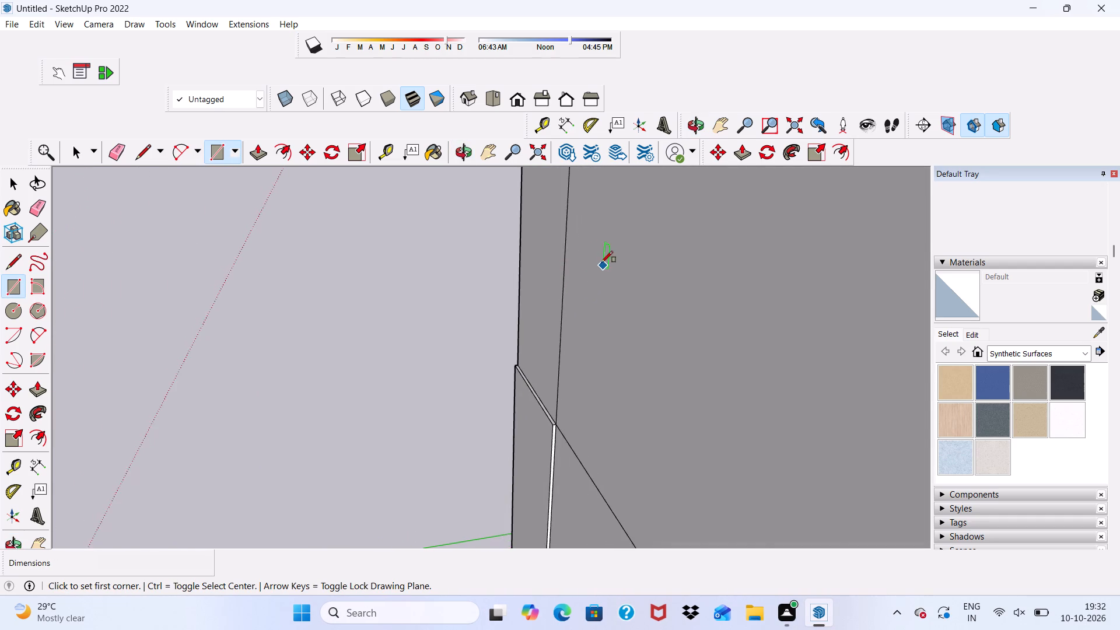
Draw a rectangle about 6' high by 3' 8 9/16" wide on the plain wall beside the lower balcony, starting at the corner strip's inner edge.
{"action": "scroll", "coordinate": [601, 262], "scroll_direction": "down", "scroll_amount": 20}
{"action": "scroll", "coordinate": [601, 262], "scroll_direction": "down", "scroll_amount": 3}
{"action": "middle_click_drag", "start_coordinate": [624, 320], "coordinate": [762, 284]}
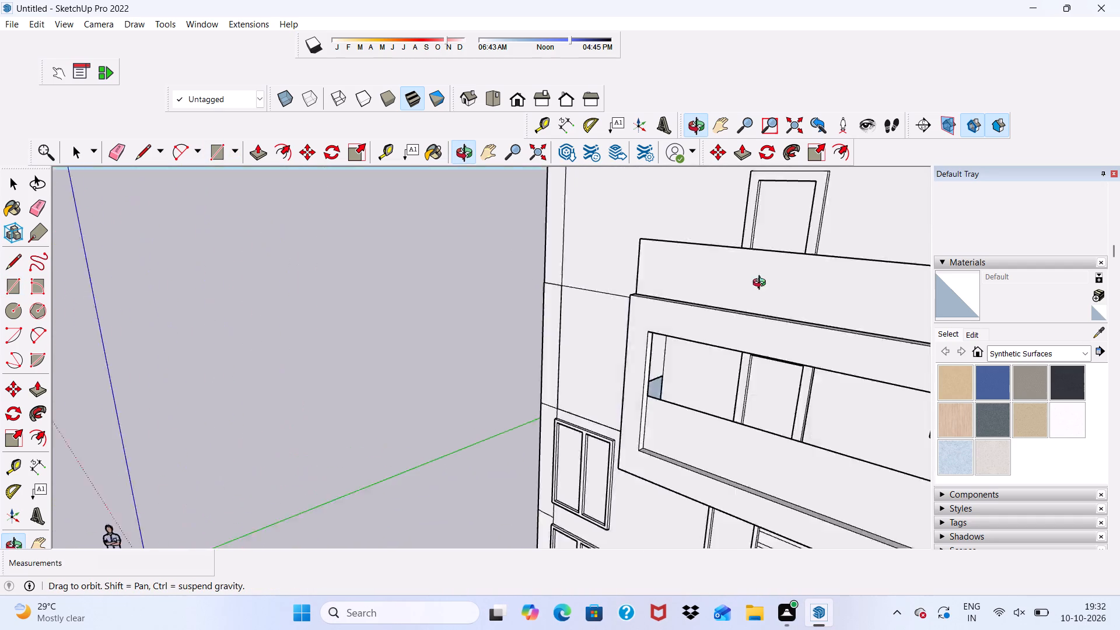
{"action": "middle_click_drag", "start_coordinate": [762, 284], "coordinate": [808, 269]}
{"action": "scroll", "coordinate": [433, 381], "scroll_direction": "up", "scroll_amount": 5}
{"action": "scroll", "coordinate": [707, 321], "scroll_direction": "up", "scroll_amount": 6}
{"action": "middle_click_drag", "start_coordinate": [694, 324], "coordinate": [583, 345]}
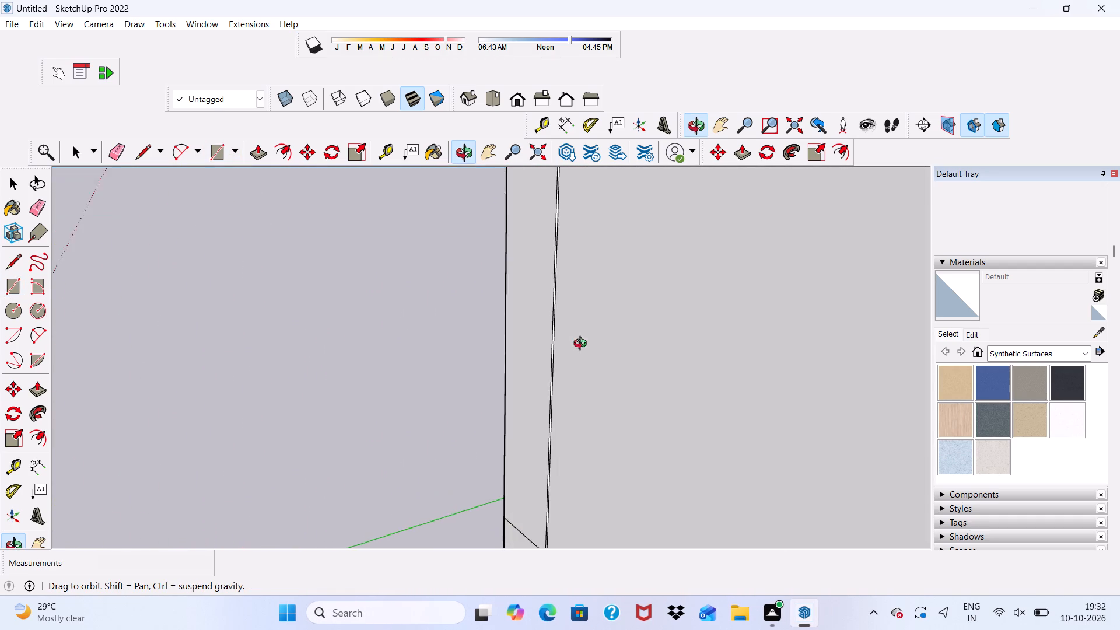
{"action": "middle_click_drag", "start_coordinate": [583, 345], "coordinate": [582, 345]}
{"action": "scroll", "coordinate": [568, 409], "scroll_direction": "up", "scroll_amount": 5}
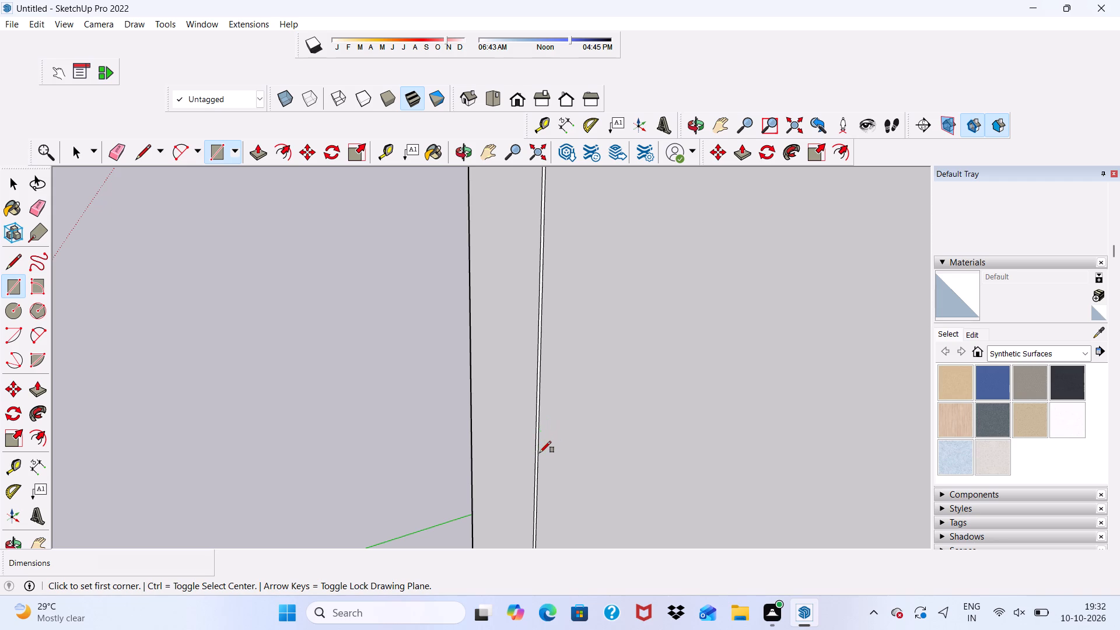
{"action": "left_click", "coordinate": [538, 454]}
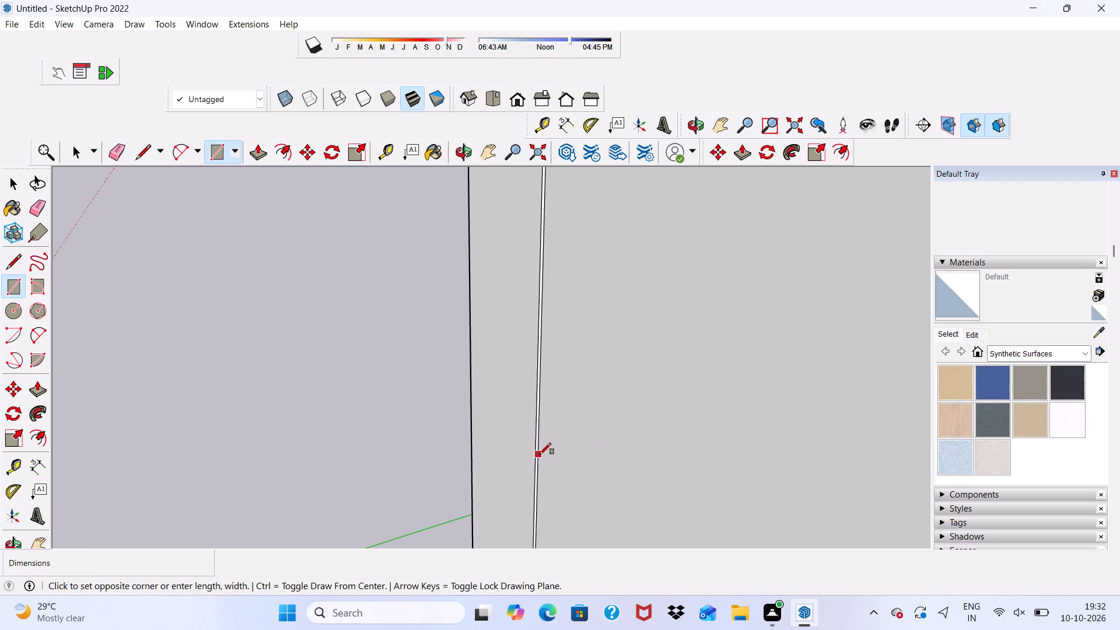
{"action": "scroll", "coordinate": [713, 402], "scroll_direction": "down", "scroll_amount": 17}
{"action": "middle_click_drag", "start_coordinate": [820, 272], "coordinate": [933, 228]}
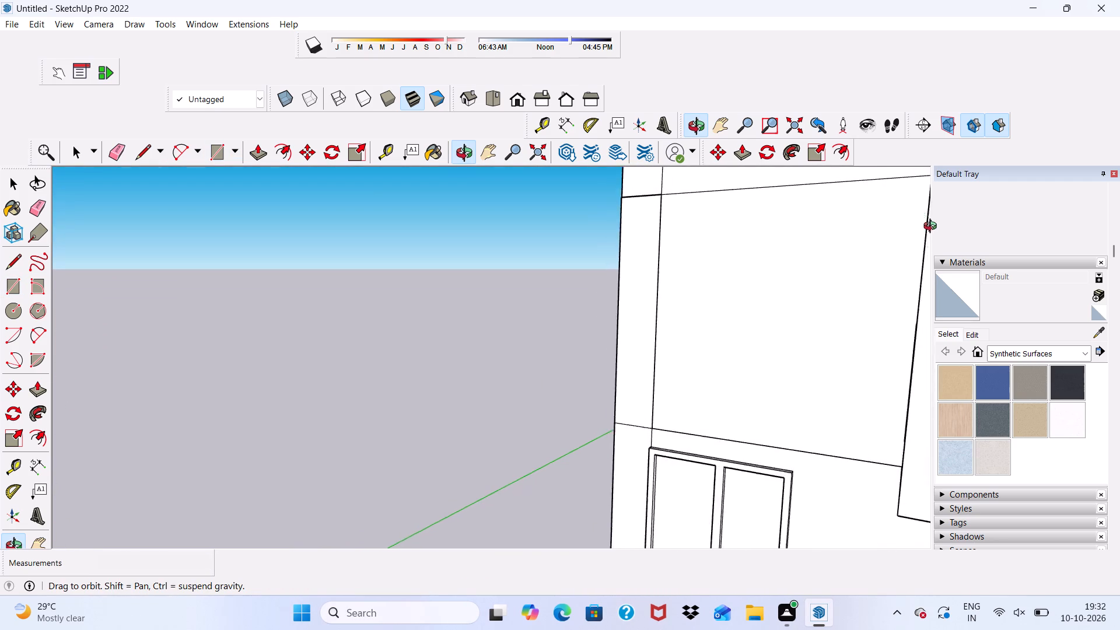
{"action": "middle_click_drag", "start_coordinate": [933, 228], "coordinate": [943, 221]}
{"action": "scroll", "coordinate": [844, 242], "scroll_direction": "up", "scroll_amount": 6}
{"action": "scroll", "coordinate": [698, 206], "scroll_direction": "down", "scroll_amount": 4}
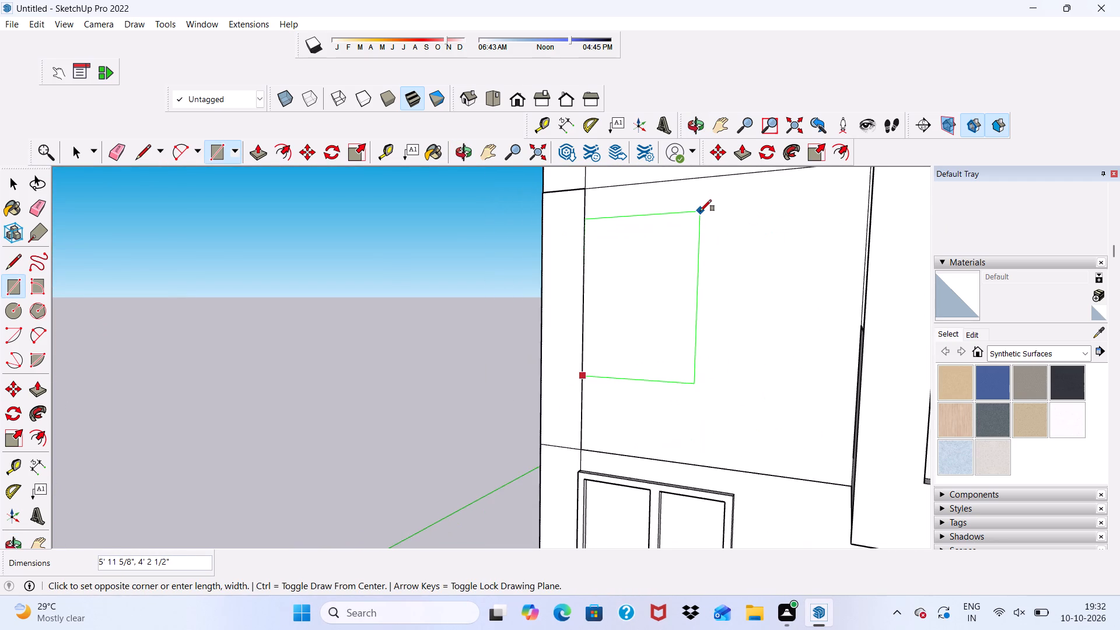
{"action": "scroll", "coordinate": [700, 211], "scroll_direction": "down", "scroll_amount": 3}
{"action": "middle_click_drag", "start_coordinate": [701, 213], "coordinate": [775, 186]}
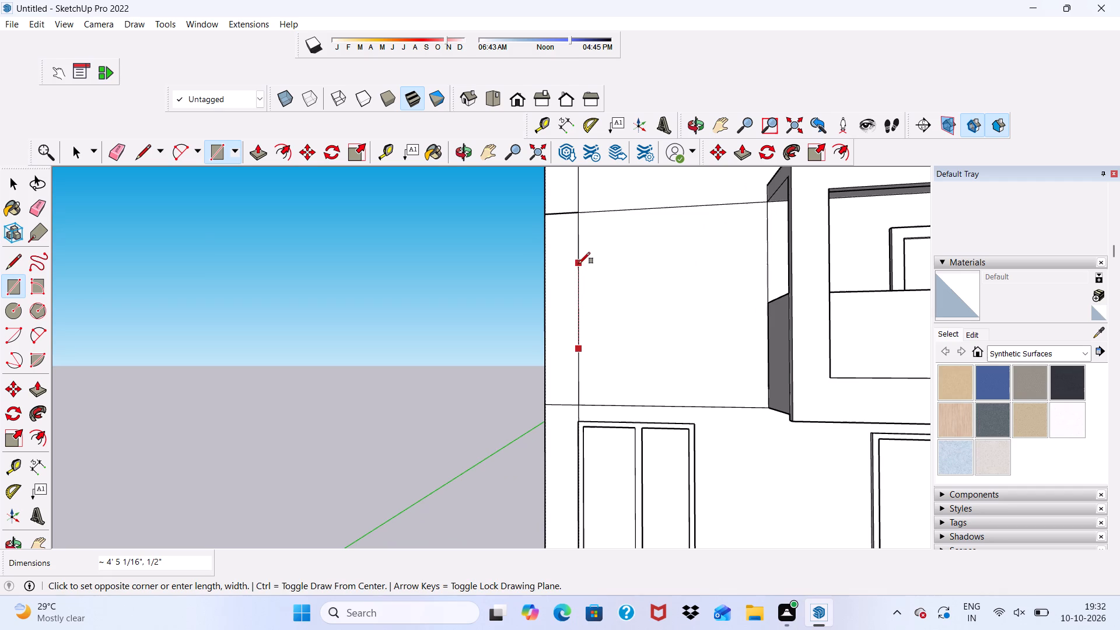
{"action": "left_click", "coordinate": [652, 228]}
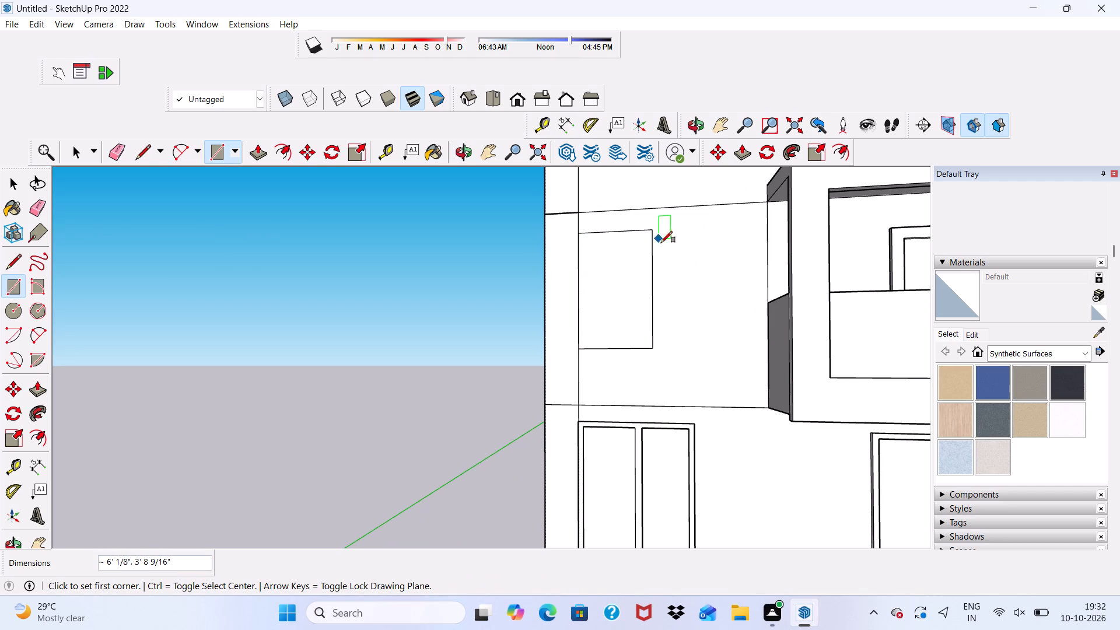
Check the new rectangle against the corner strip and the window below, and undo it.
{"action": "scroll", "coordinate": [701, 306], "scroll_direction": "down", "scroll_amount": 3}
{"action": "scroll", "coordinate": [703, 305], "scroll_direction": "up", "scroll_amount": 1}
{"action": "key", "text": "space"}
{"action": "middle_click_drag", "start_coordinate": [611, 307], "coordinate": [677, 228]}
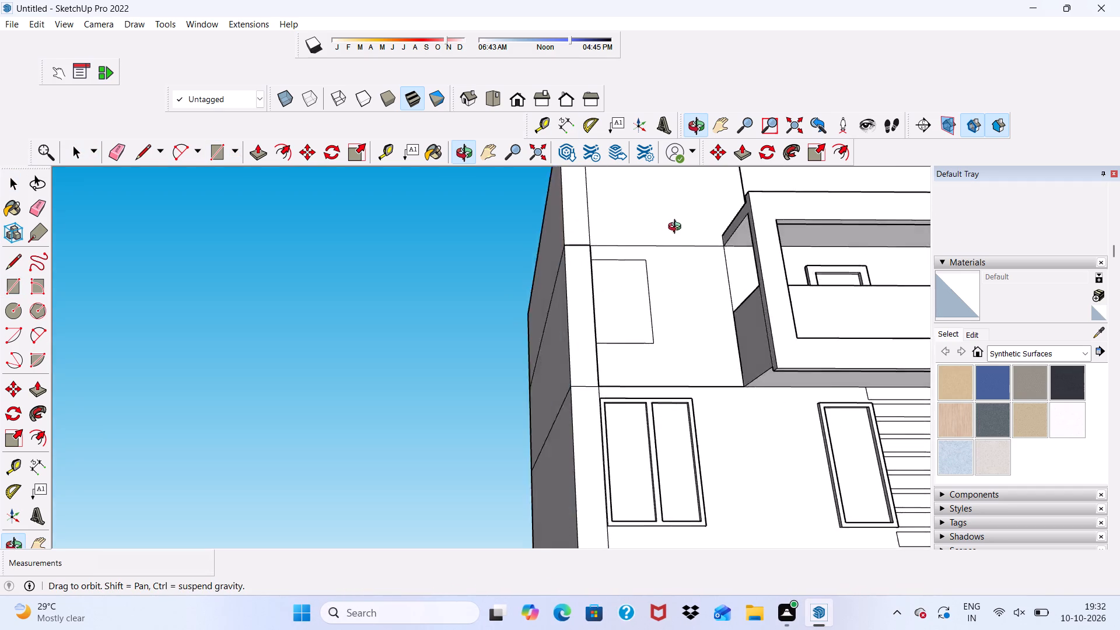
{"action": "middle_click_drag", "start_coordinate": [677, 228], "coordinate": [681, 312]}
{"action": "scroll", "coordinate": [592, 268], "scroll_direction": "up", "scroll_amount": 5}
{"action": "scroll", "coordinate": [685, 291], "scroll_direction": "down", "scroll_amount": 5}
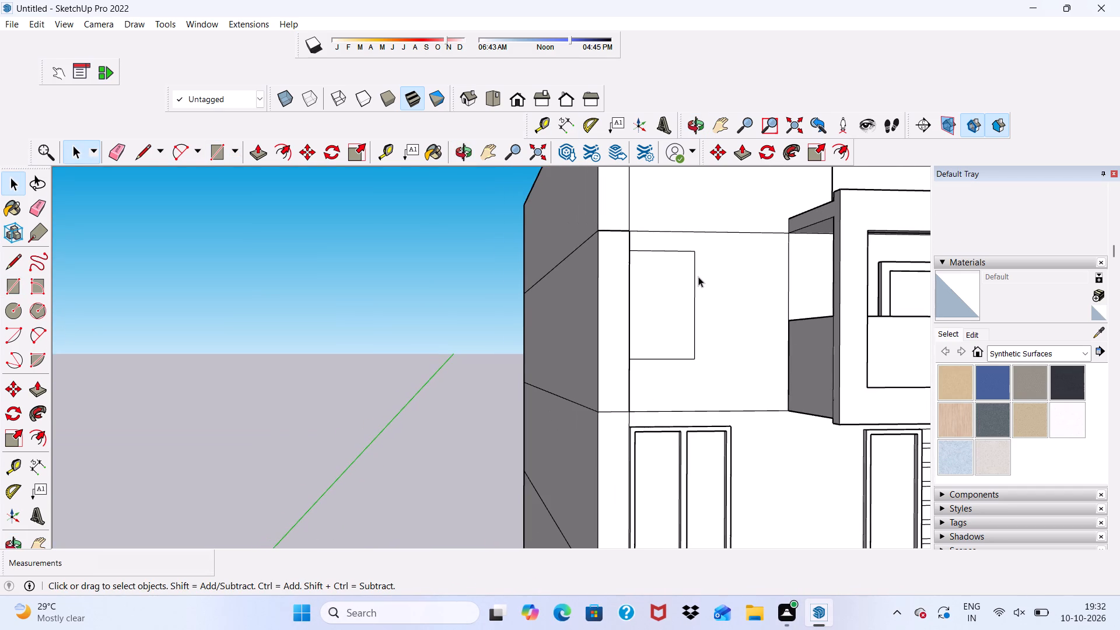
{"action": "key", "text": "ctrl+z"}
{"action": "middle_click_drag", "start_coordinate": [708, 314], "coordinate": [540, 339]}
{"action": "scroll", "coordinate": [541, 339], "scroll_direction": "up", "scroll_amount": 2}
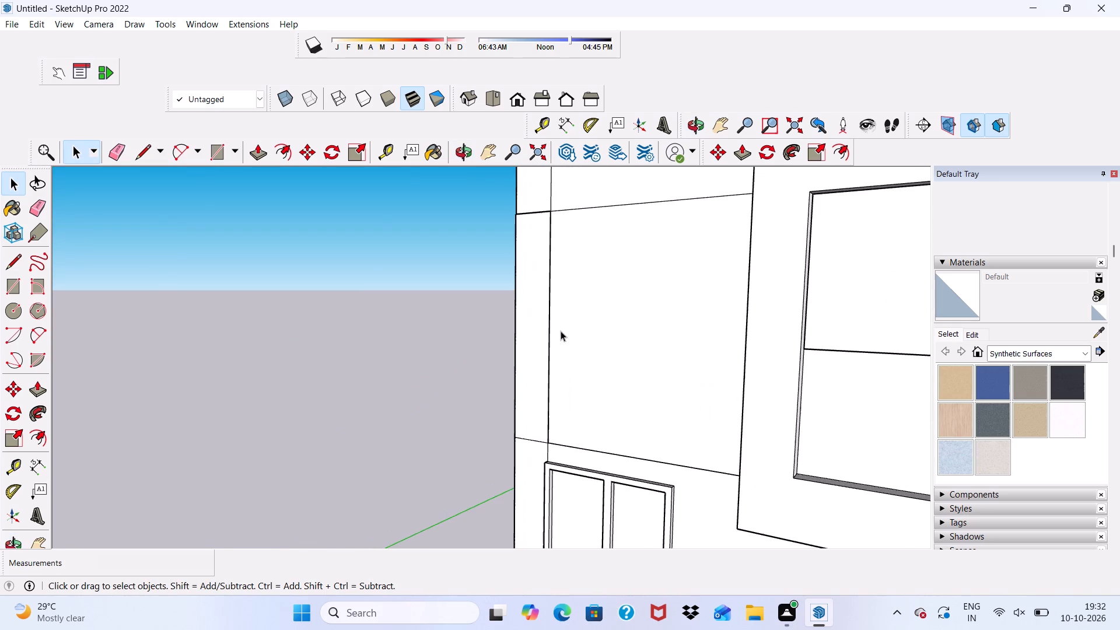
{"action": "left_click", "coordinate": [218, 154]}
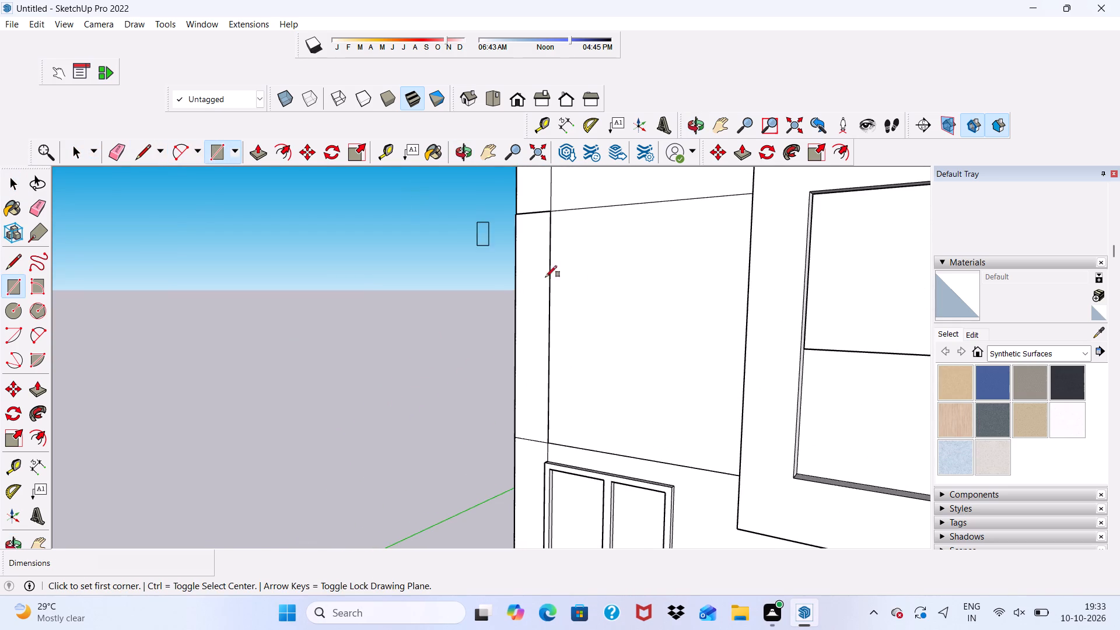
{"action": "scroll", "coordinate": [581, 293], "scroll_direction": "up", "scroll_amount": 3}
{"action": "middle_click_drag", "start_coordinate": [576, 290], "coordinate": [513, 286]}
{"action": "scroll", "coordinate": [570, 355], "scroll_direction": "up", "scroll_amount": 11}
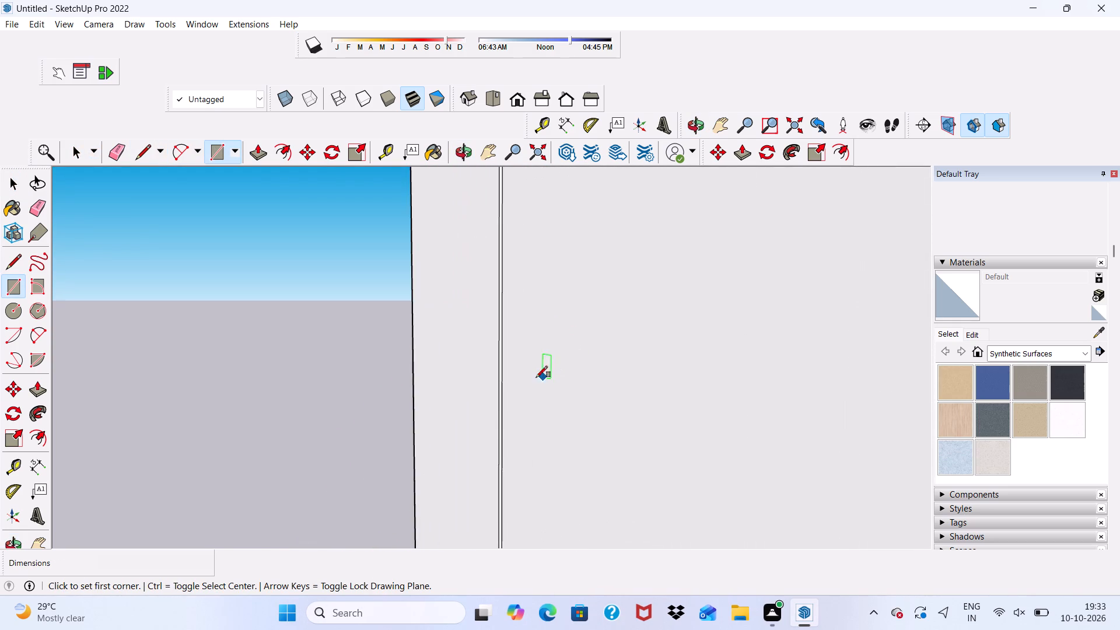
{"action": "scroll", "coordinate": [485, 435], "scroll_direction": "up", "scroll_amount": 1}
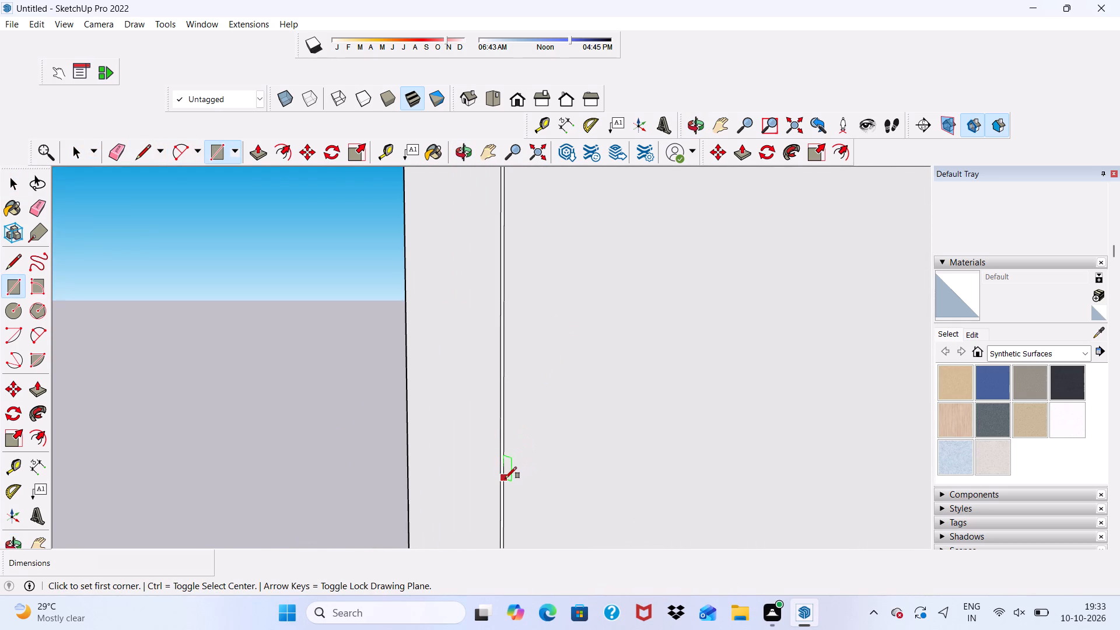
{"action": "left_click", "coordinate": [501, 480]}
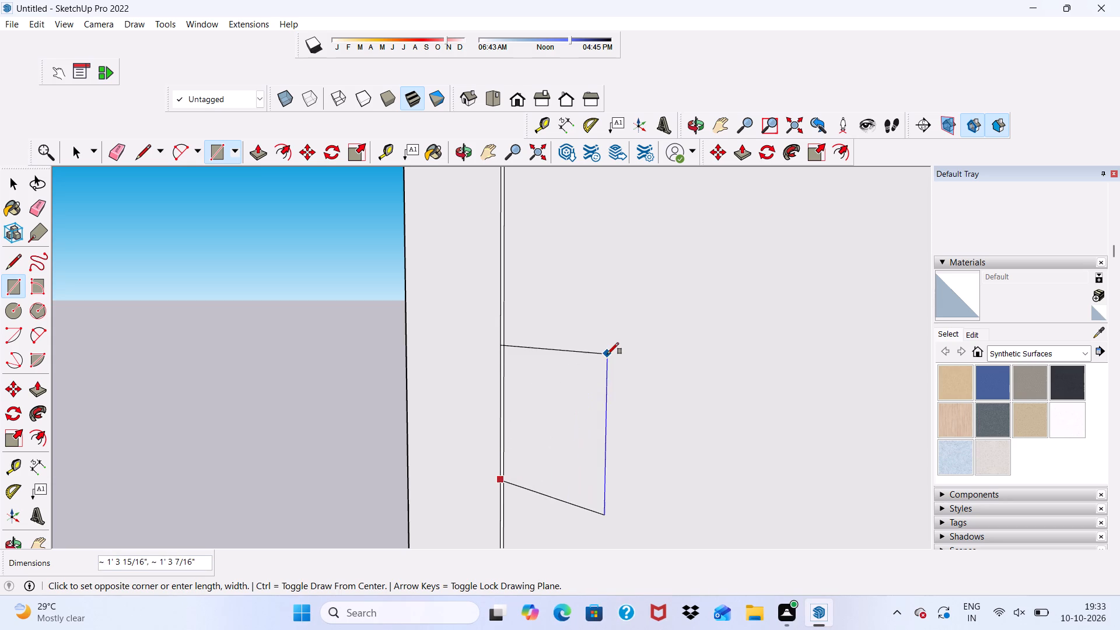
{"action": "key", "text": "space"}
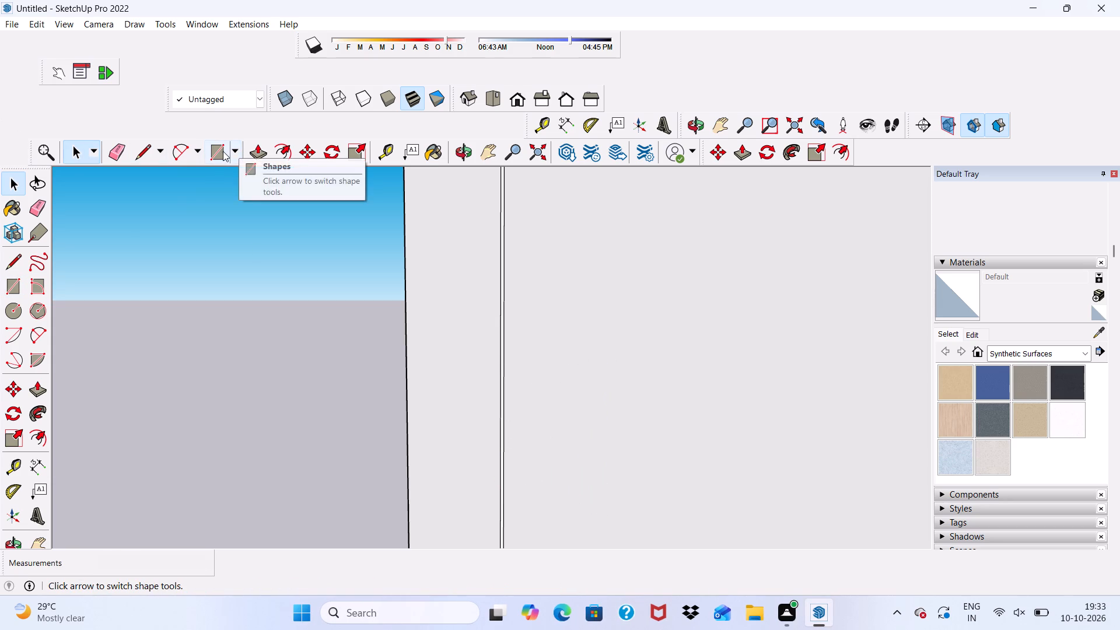
Draw a rectangle about 6' 3/8" high by 4' 8 3/4" wide on the plain wall beside the lower balcony, starting at the corner strip's inner edge.
{"action": "left_click", "coordinate": [225, 152]}
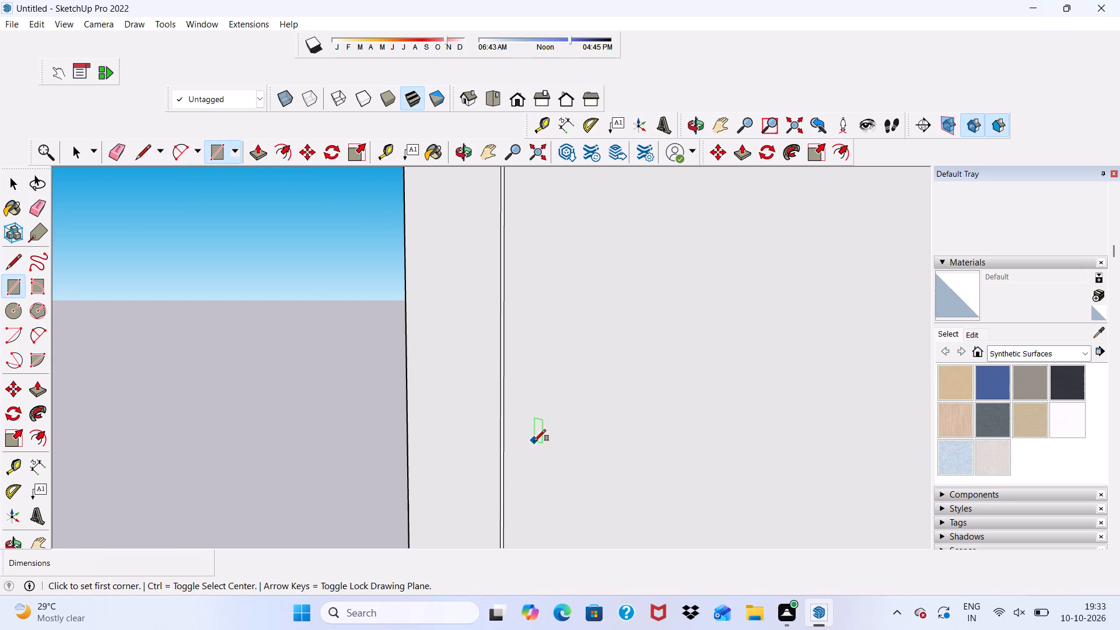
{"action": "left_click", "coordinate": [505, 497]}
{"action": "scroll", "coordinate": [566, 471], "scroll_direction": "down", "scroll_amount": 6}
{"action": "scroll", "coordinate": [648, 442], "scroll_direction": "down", "scroll_amount": 6}
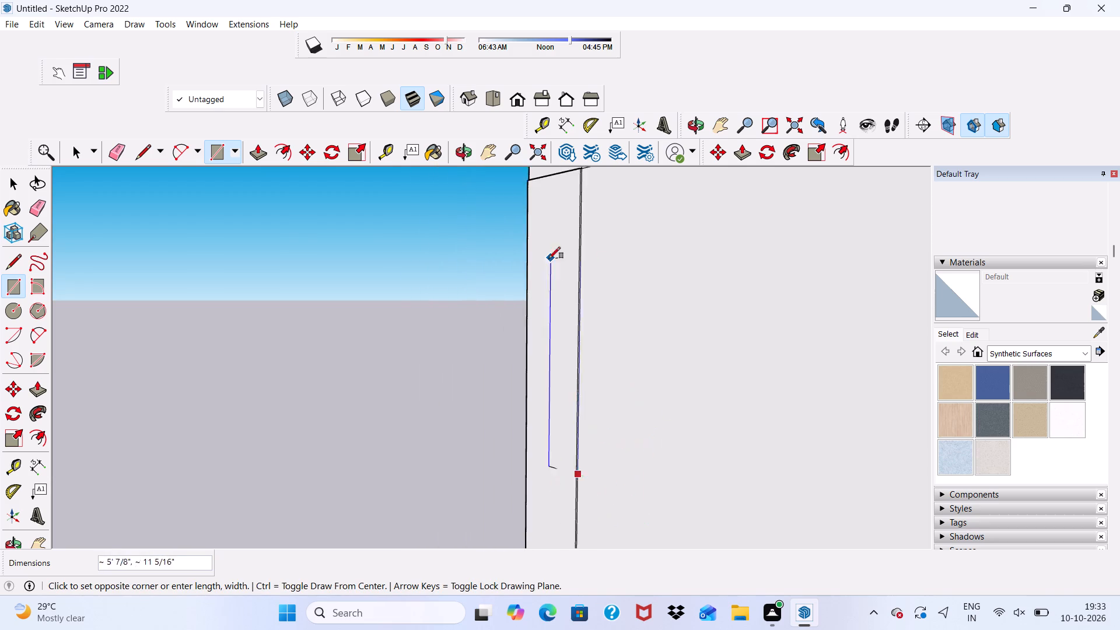
{"action": "scroll", "coordinate": [549, 258], "scroll_direction": "down", "scroll_amount": 8}
{"action": "middle_click_drag", "start_coordinate": [493, 286], "coordinate": [642, 266]}
{"action": "scroll", "coordinate": [516, 309], "scroll_direction": "up", "scroll_amount": 4}
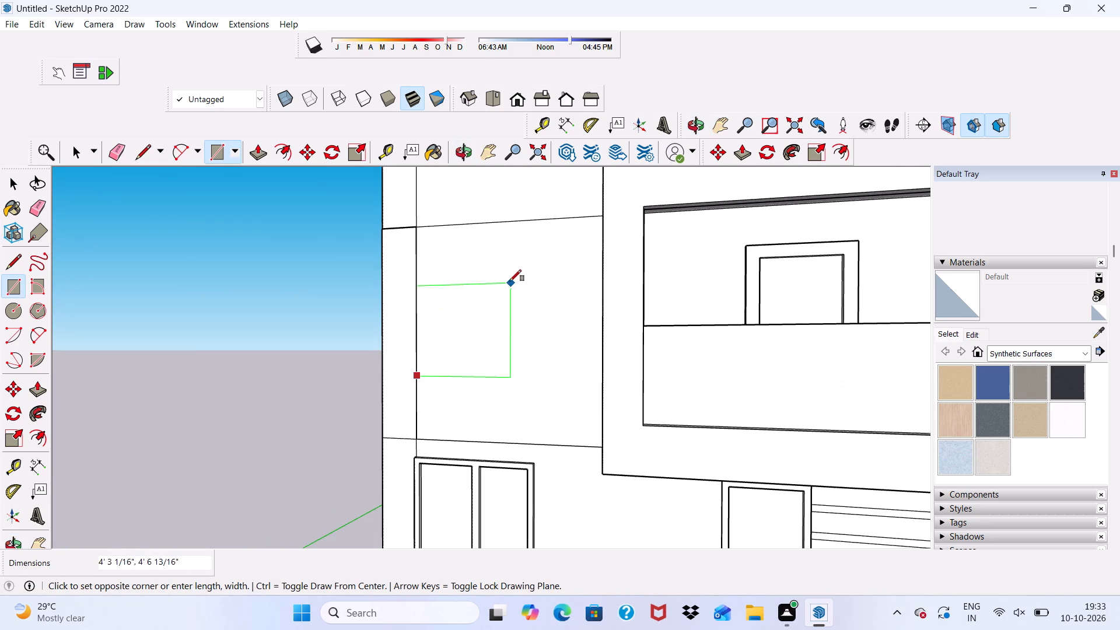
{"action": "left_click", "coordinate": [514, 243]}
{"action": "key", "text": "space"}
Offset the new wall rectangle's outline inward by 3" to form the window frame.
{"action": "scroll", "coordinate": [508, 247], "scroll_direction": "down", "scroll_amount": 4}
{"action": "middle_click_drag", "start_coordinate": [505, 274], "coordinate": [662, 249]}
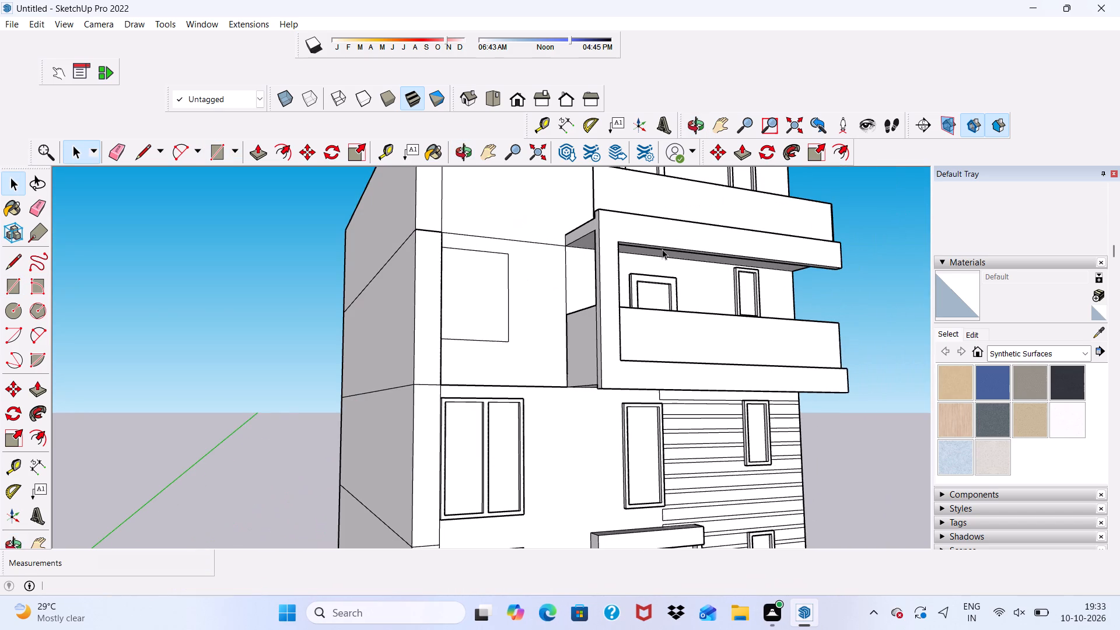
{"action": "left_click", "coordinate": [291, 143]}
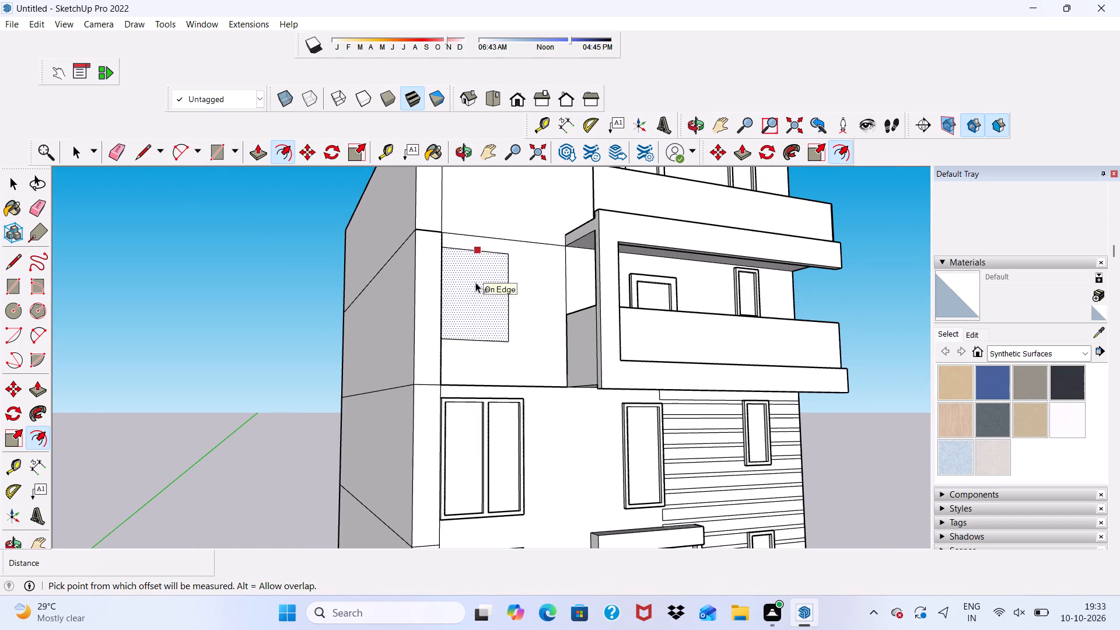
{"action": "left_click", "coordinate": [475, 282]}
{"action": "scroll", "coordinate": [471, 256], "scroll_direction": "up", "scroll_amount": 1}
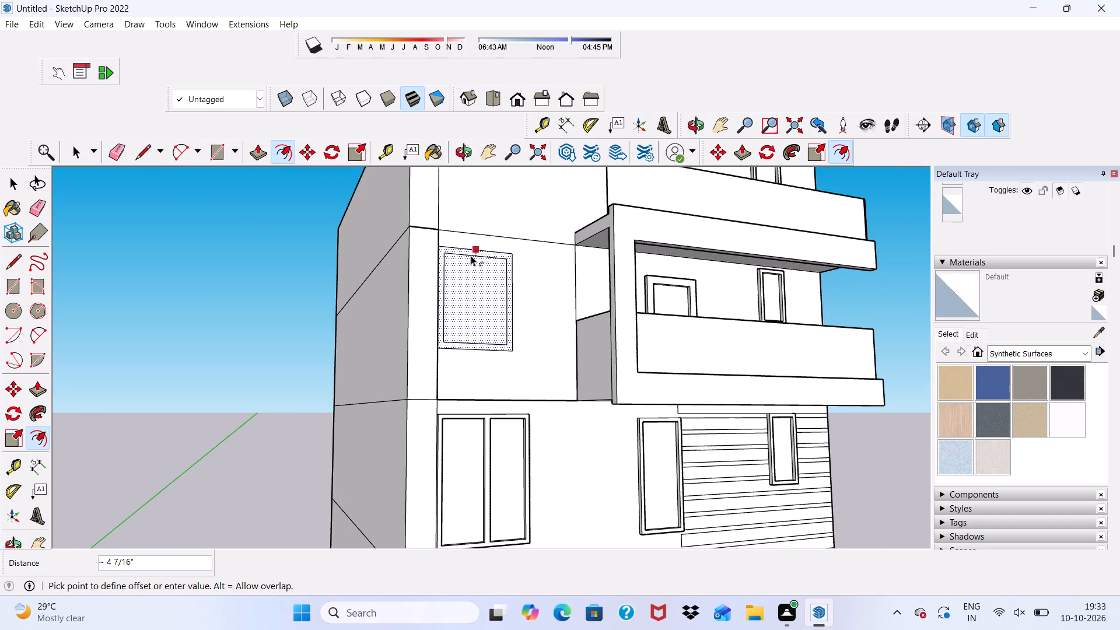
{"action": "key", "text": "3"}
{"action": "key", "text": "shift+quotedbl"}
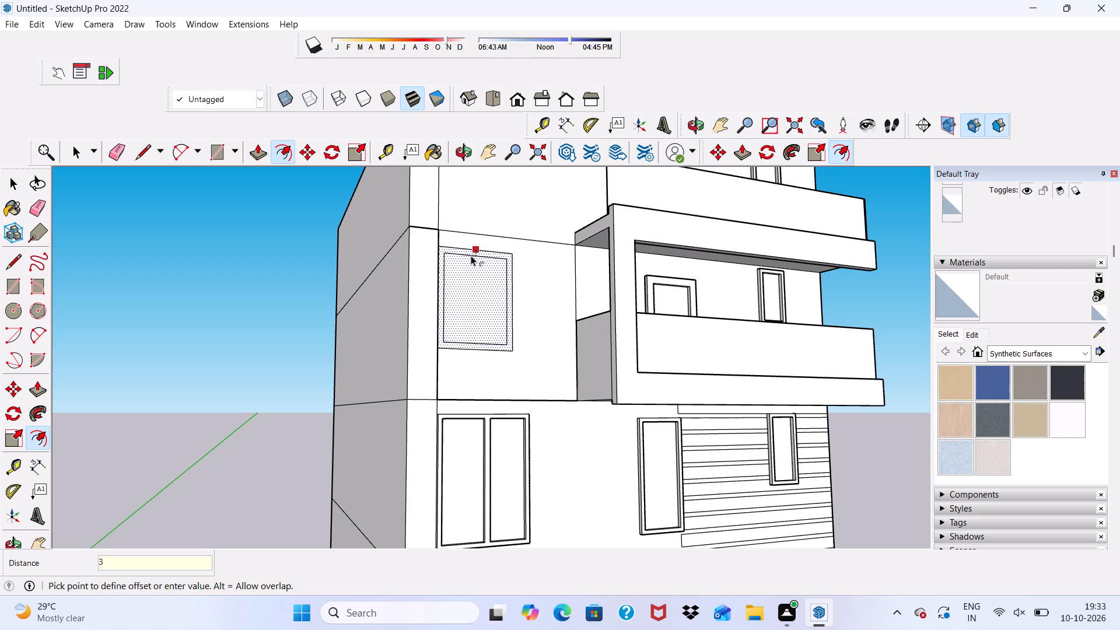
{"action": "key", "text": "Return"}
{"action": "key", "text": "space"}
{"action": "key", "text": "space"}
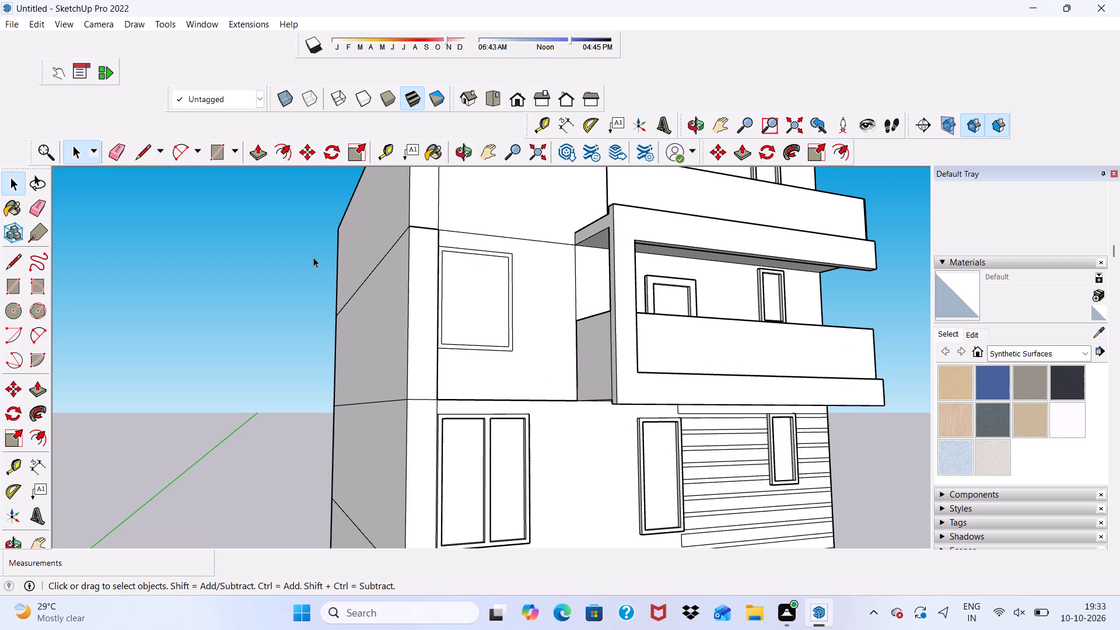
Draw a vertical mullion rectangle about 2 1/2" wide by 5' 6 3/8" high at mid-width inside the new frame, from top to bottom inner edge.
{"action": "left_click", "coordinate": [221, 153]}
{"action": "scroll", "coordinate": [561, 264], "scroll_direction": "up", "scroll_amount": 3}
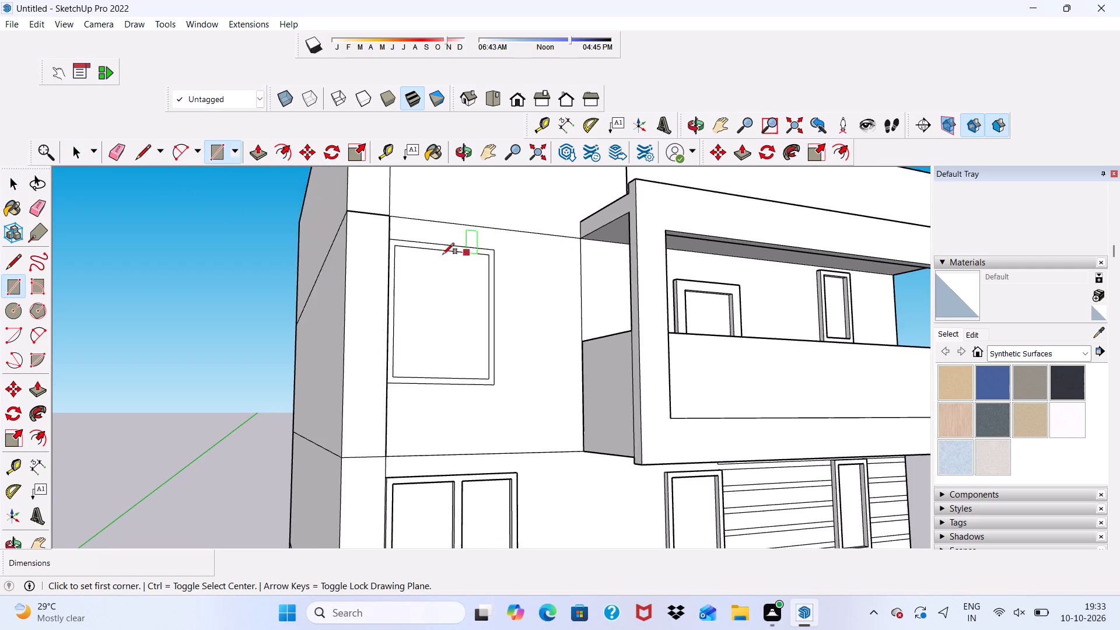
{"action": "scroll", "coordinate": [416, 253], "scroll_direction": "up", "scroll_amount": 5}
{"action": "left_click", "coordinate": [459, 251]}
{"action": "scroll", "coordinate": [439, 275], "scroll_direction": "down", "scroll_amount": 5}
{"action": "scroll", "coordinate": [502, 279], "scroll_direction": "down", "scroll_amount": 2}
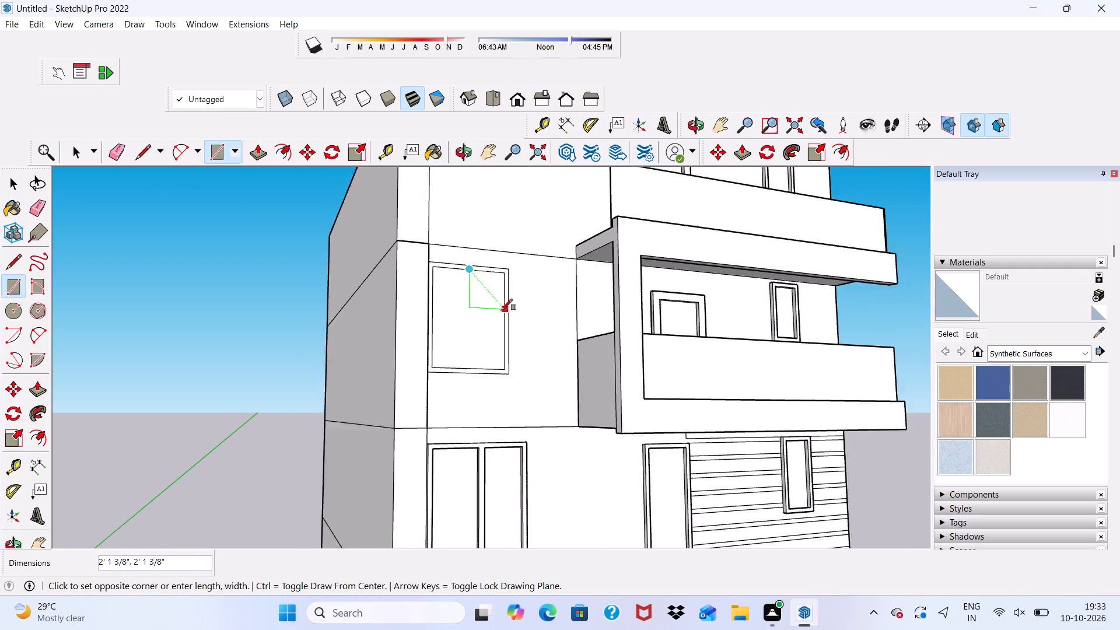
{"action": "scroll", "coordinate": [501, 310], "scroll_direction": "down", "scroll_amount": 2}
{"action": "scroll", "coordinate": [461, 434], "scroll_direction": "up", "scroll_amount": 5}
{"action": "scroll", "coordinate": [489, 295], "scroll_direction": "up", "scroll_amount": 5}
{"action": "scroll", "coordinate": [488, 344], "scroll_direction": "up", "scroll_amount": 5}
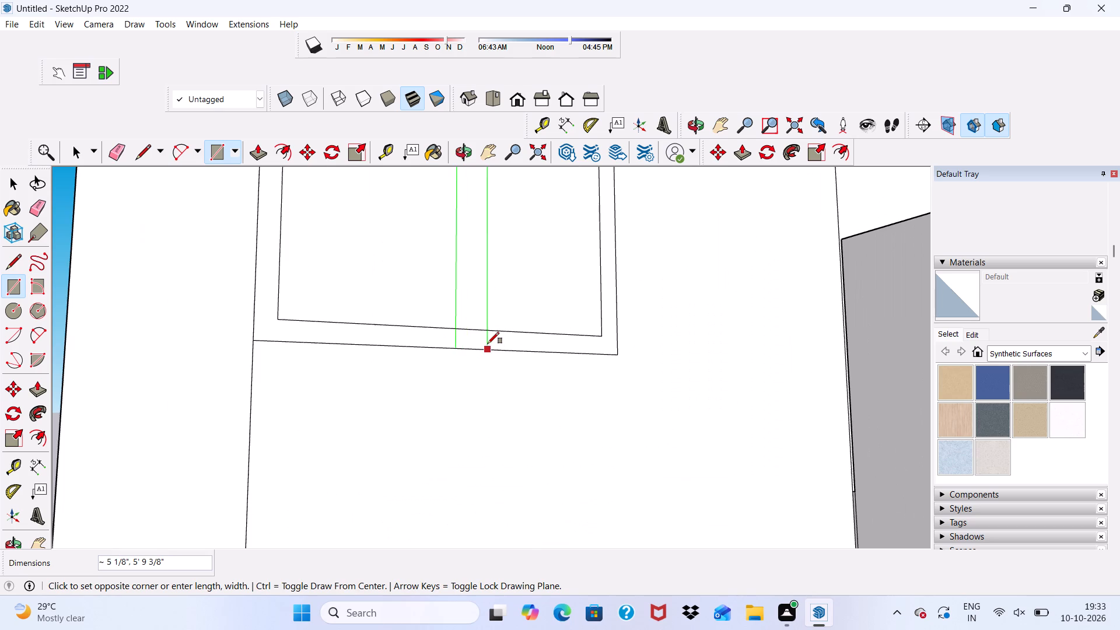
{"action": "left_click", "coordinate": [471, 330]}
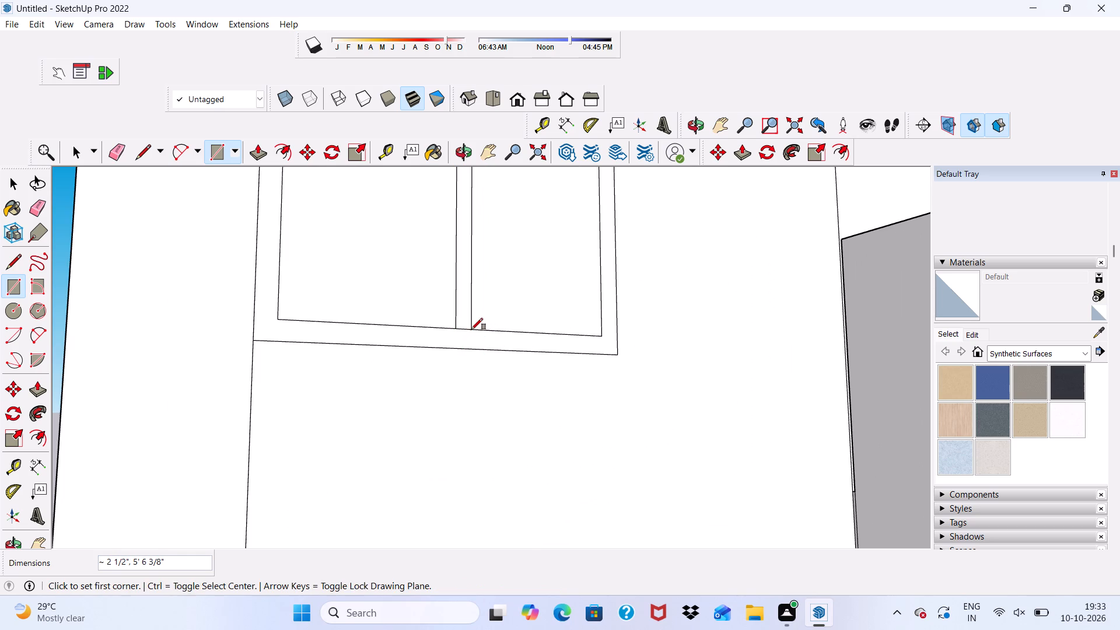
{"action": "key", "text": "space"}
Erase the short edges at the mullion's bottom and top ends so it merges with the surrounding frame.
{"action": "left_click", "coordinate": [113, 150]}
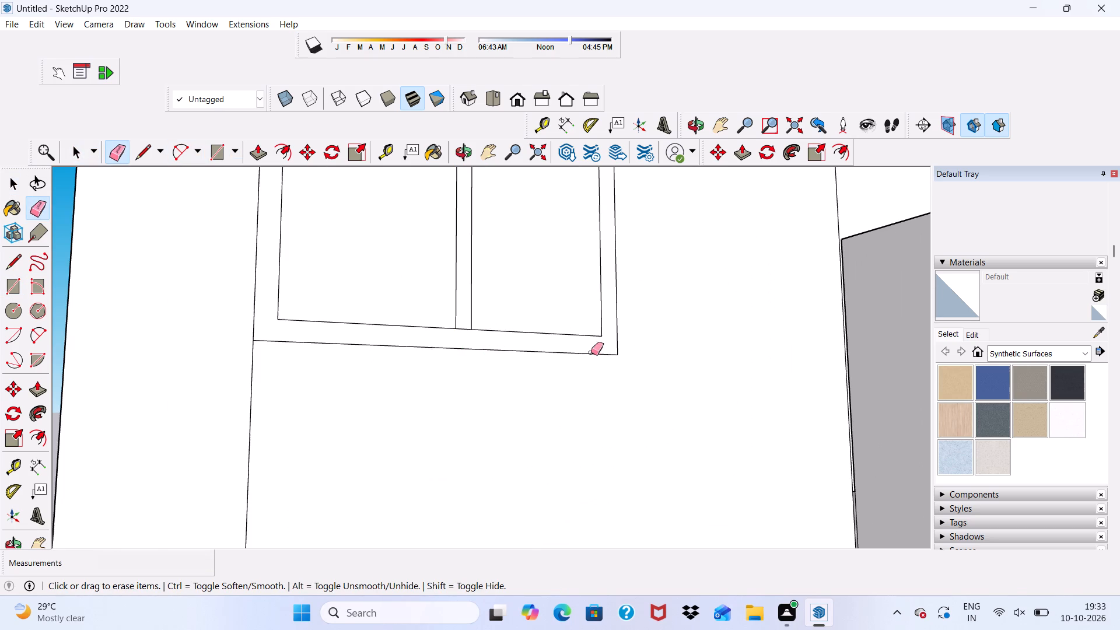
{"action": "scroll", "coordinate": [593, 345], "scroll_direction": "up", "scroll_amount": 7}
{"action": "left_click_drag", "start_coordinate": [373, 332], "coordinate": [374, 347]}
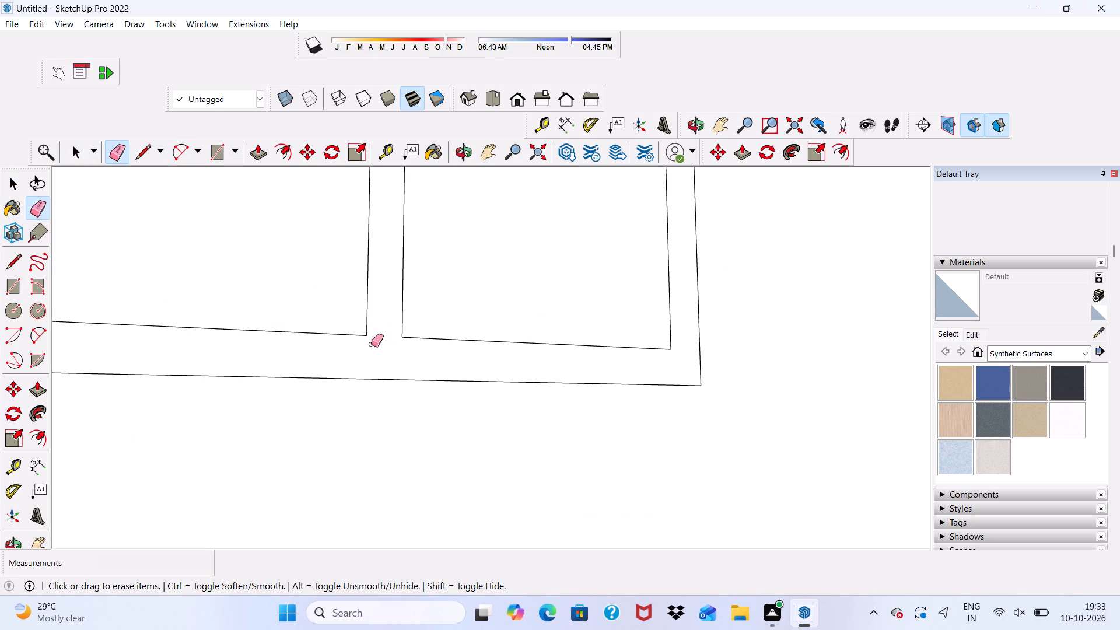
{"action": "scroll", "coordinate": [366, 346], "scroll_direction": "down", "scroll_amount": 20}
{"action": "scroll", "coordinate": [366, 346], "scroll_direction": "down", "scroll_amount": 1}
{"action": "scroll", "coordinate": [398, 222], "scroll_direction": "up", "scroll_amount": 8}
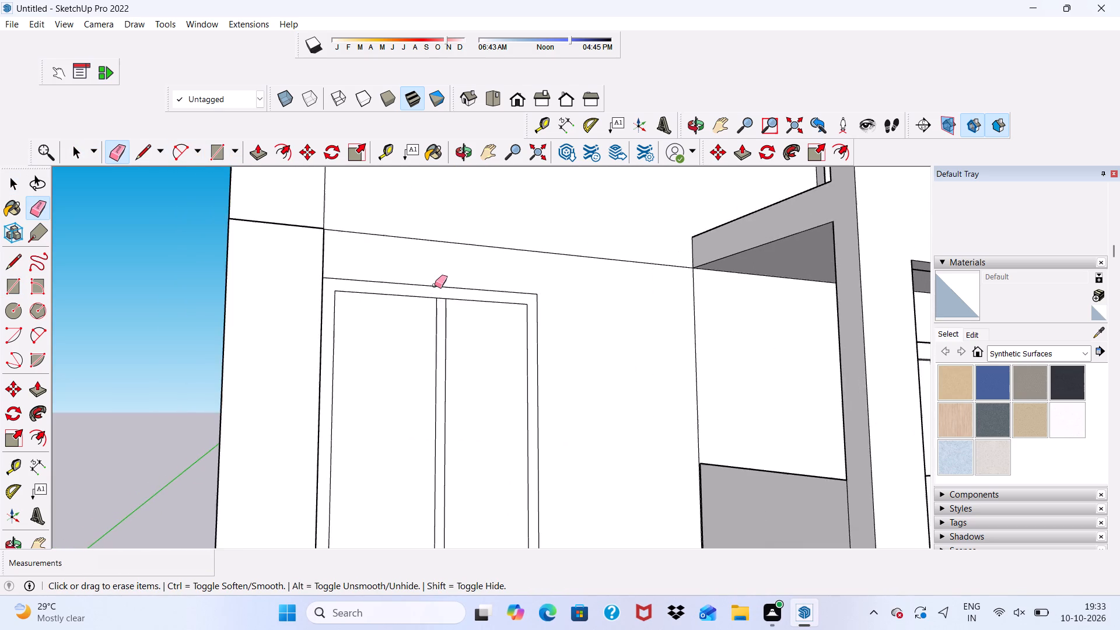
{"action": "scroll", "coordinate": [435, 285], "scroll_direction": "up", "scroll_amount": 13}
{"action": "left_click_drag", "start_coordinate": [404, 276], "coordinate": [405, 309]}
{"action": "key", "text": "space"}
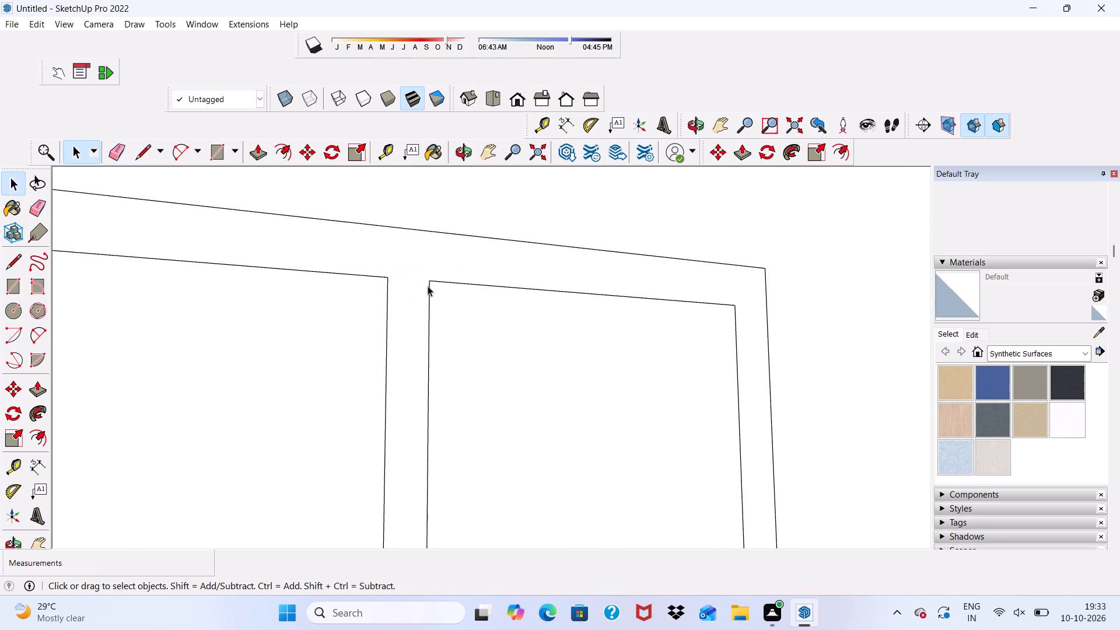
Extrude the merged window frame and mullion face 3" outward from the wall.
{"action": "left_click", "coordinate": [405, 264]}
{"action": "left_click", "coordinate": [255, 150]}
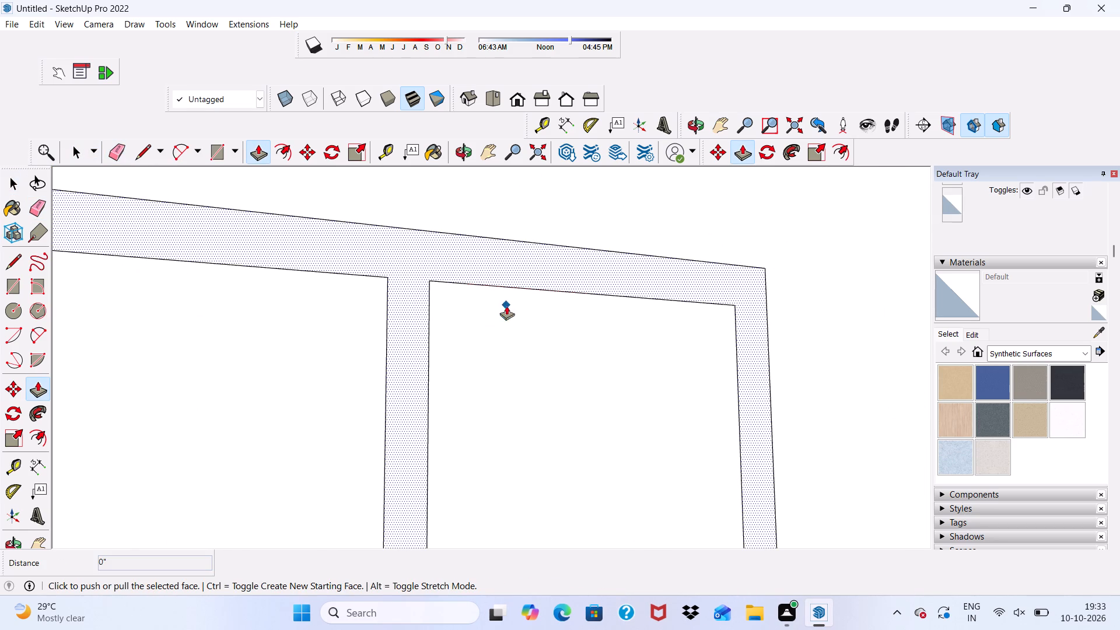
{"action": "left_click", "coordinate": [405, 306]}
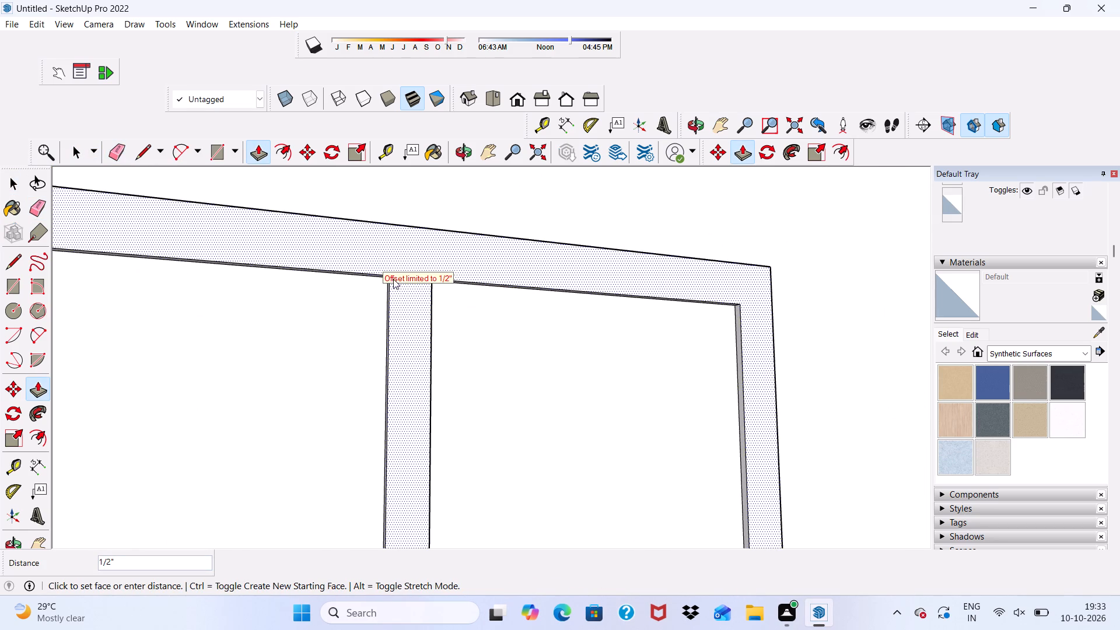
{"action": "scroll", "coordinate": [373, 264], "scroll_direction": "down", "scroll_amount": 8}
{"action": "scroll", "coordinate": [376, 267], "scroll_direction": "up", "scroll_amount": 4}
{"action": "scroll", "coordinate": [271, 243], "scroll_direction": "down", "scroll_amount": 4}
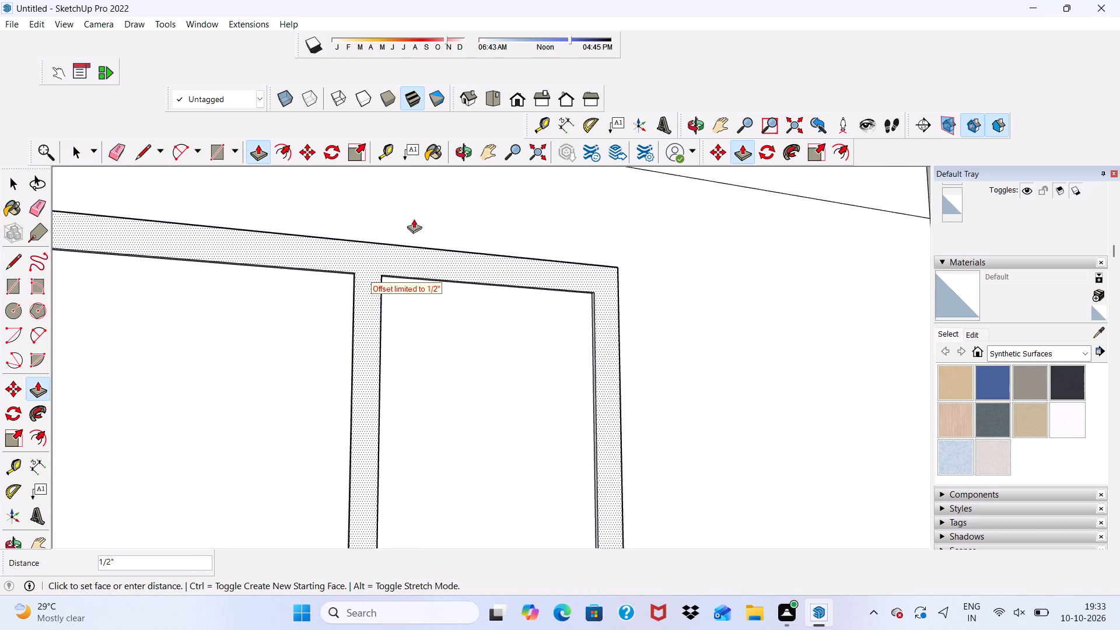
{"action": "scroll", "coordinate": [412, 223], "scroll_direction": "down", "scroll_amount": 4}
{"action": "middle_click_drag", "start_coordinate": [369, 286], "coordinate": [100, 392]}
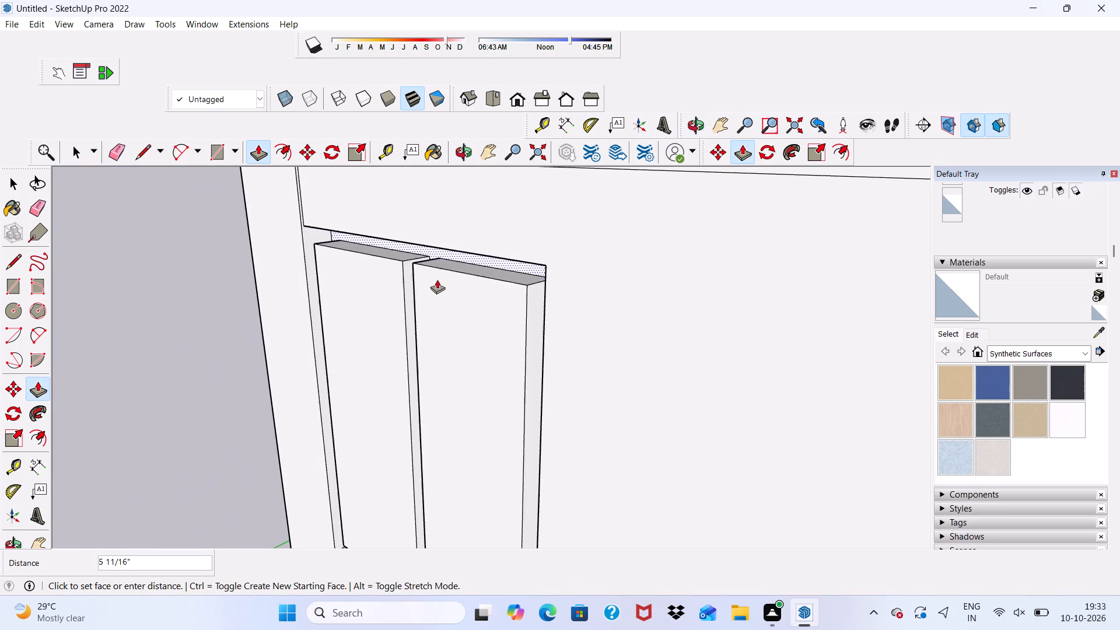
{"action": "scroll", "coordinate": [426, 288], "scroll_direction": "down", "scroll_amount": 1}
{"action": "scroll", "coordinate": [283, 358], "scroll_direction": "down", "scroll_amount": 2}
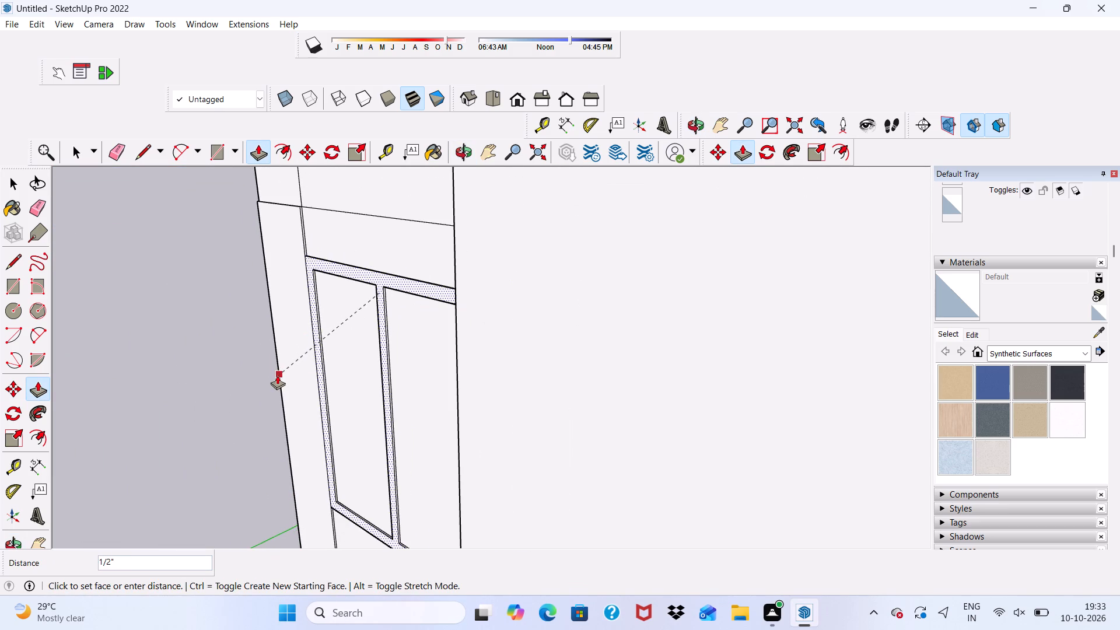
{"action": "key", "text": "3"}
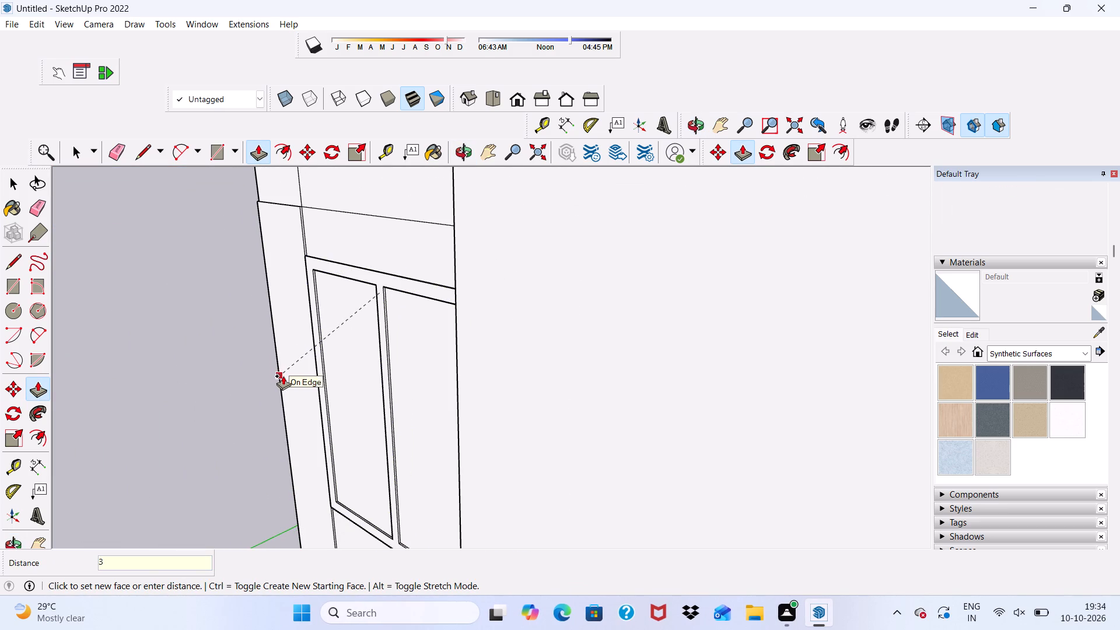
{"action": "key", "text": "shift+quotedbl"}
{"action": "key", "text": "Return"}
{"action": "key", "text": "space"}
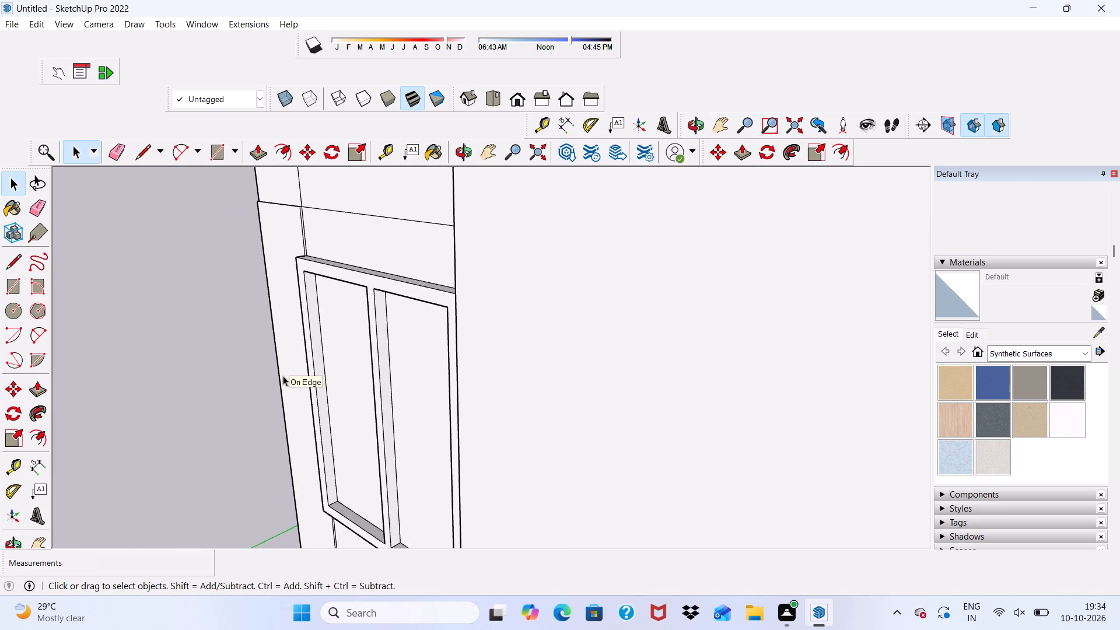
Examine the new two-pane window from several angles, comparing its size and position with the windows below and the balconies.
{"action": "scroll", "coordinate": [288, 379], "scroll_direction": "down", "scroll_amount": 6}
{"action": "scroll", "coordinate": [445, 257], "scroll_direction": "up", "scroll_amount": 1}
{"action": "scroll", "coordinate": [430, 260], "scroll_direction": "down", "scroll_amount": 2}
{"action": "middle_click_drag", "start_coordinate": [342, 318], "coordinate": [745, 248]}
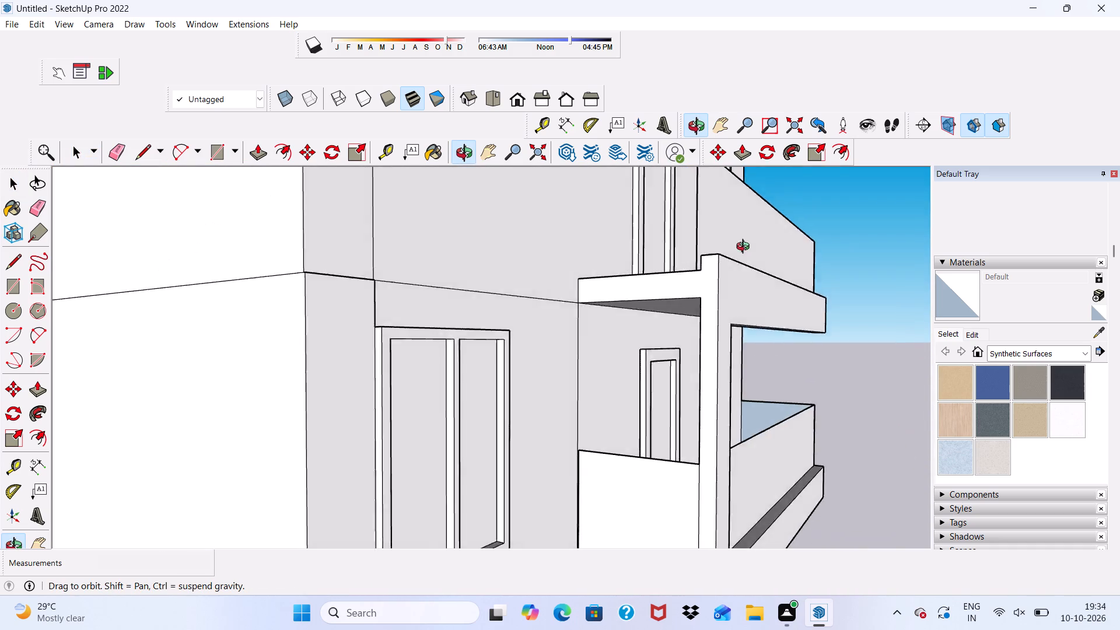
{"action": "middle_click_drag", "start_coordinate": [745, 248], "coordinate": [583, 305]}
{"action": "scroll", "coordinate": [196, 347], "scroll_direction": "up", "scroll_amount": 10}
{"action": "middle_click_drag", "start_coordinate": [248, 332], "coordinate": [71, 433]}
{"action": "scroll", "coordinate": [129, 365], "scroll_direction": "up", "scroll_amount": 4}
{"action": "scroll", "coordinate": [290, 298], "scroll_direction": "down", "scroll_amount": 15}
{"action": "middle_click_drag", "start_coordinate": [475, 310], "coordinate": [636, 87]}
{"action": "scroll", "coordinate": [669, 99], "scroll_direction": "up", "scroll_amount": 1}
{"action": "scroll", "coordinate": [460, 376], "scroll_direction": "down", "scroll_amount": 3}
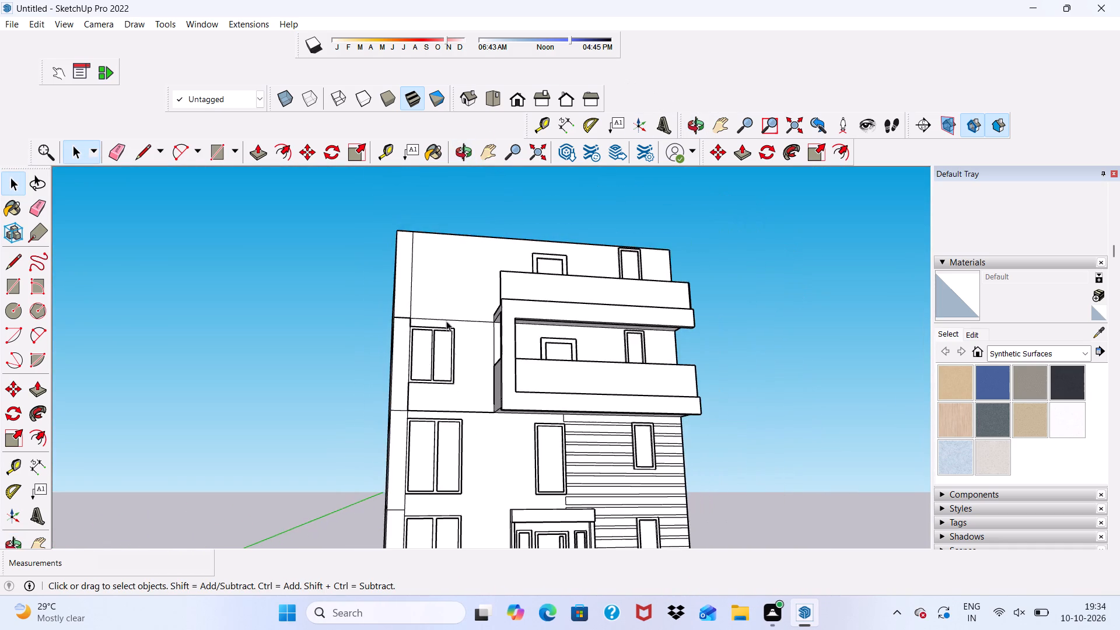
{"action": "scroll", "coordinate": [446, 321], "scroll_direction": "down", "scroll_amount": 3}
{"action": "scroll", "coordinate": [429, 442], "scroll_direction": "up", "scroll_amount": 6}
{"action": "scroll", "coordinate": [426, 267], "scroll_direction": "up", "scroll_amount": 4}
{"action": "scroll", "coordinate": [430, 270], "scroll_direction": "down", "scroll_amount": 4}
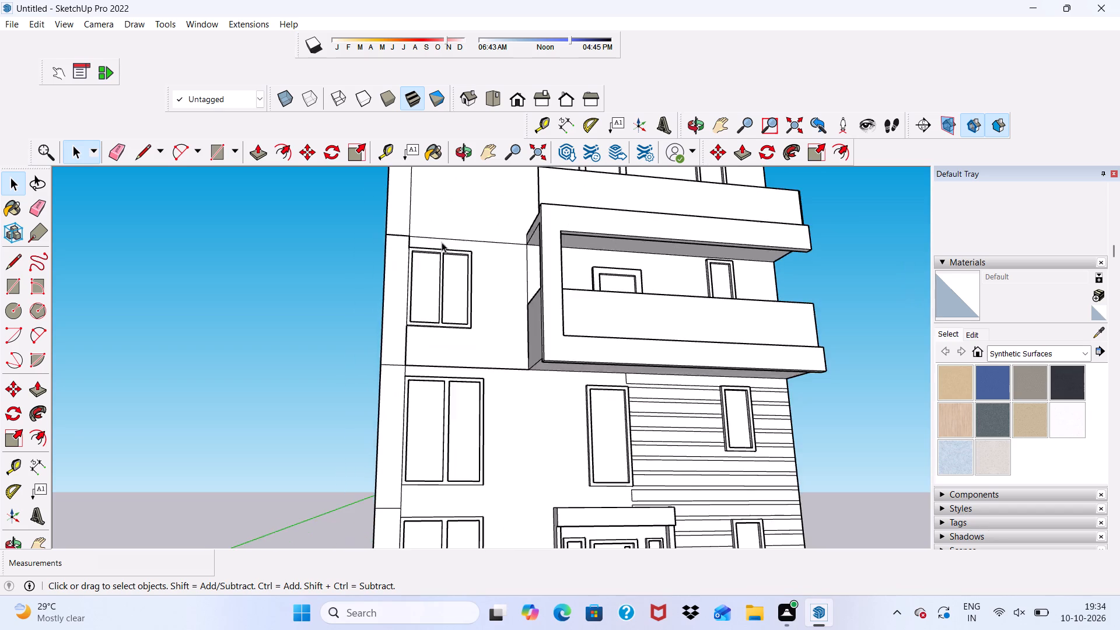
{"action": "scroll", "coordinate": [442, 242], "scroll_direction": "down", "scroll_amount": 5}
{"action": "middle_click_drag", "start_coordinate": [457, 313], "coordinate": [434, 358]}
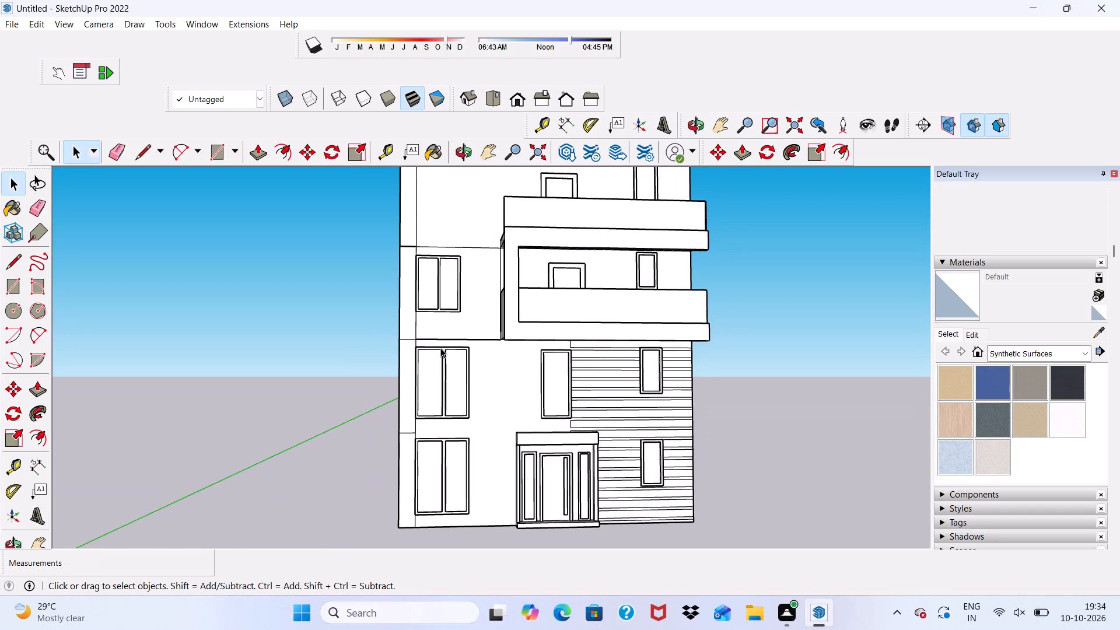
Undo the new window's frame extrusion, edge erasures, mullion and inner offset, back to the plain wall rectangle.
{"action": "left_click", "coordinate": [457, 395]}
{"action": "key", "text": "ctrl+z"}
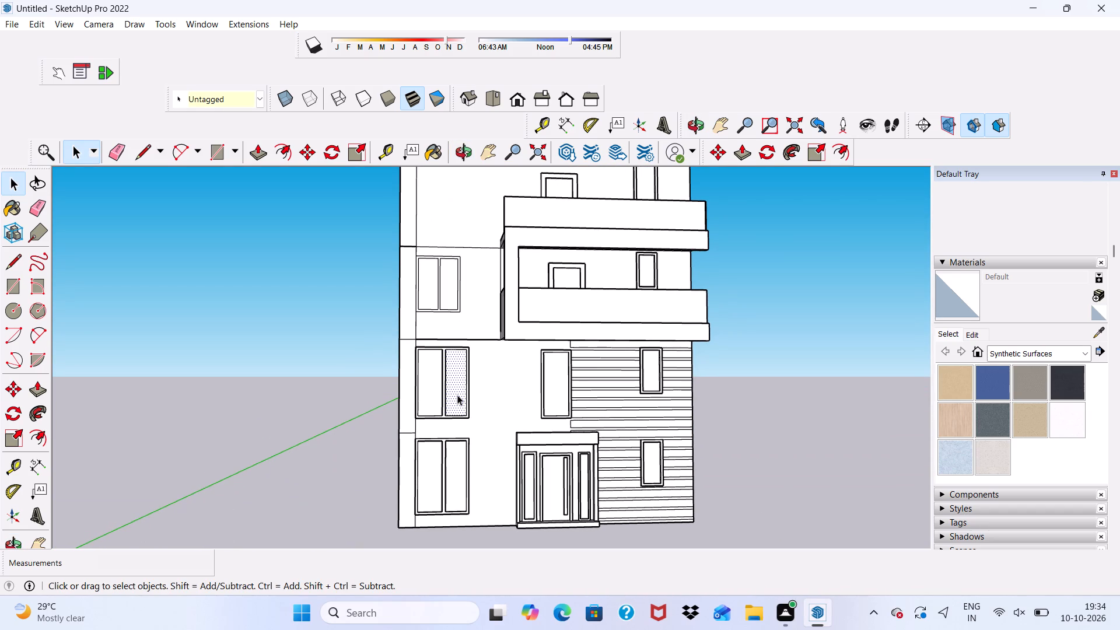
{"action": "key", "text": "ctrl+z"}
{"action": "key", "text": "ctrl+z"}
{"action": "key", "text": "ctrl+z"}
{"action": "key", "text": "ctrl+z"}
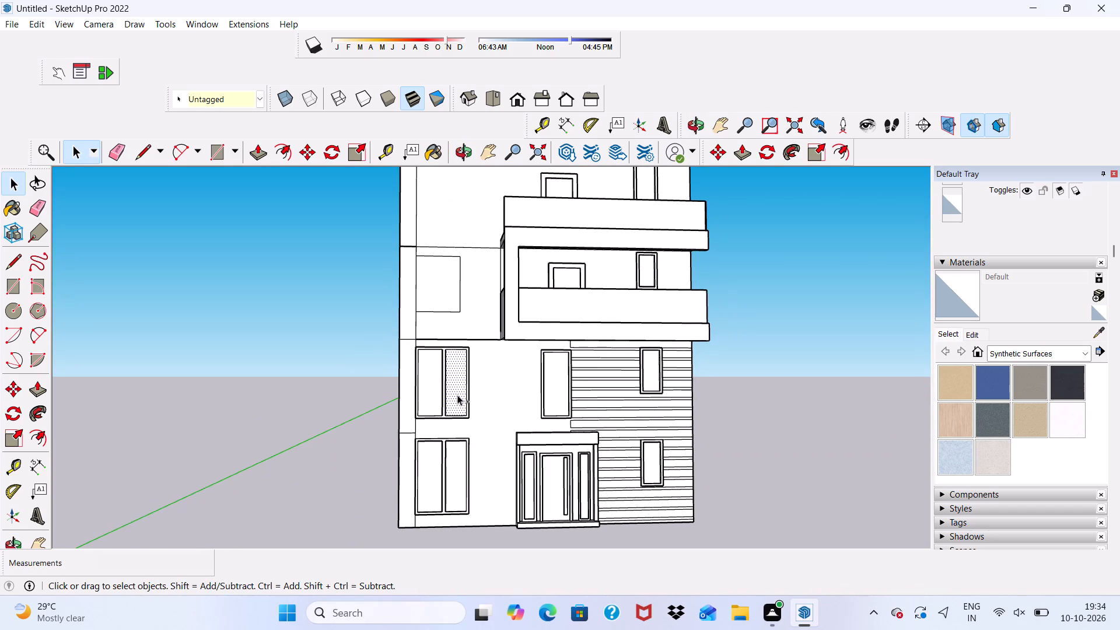
Undo the remaining plain window rectangle on the wall beside the balconies.
{"action": "key", "text": "ctrl+z"}
Draw a window rectangle about 5' 9" wide and 8' high on the wall beside the lower balcony, starting on the vertical wall line.
{"action": "scroll", "coordinate": [460, 474], "scroll_direction": "up", "scroll_amount": 3}
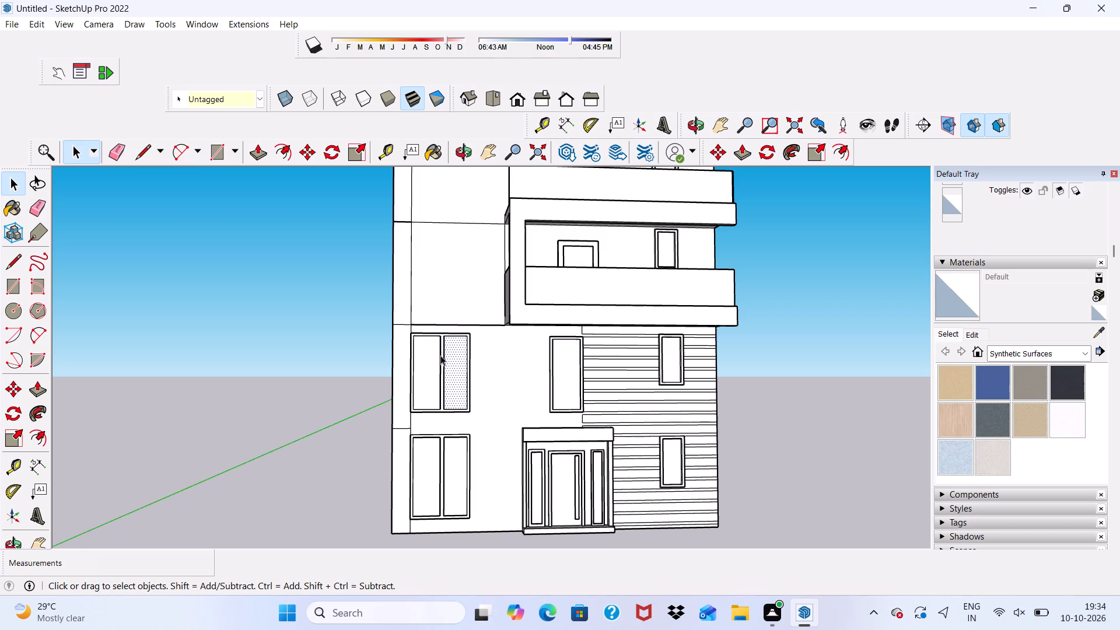
{"action": "middle_click_drag", "start_coordinate": [425, 320], "coordinate": [371, 423]}
{"action": "scroll", "coordinate": [371, 425], "scroll_direction": "up", "scroll_amount": 5}
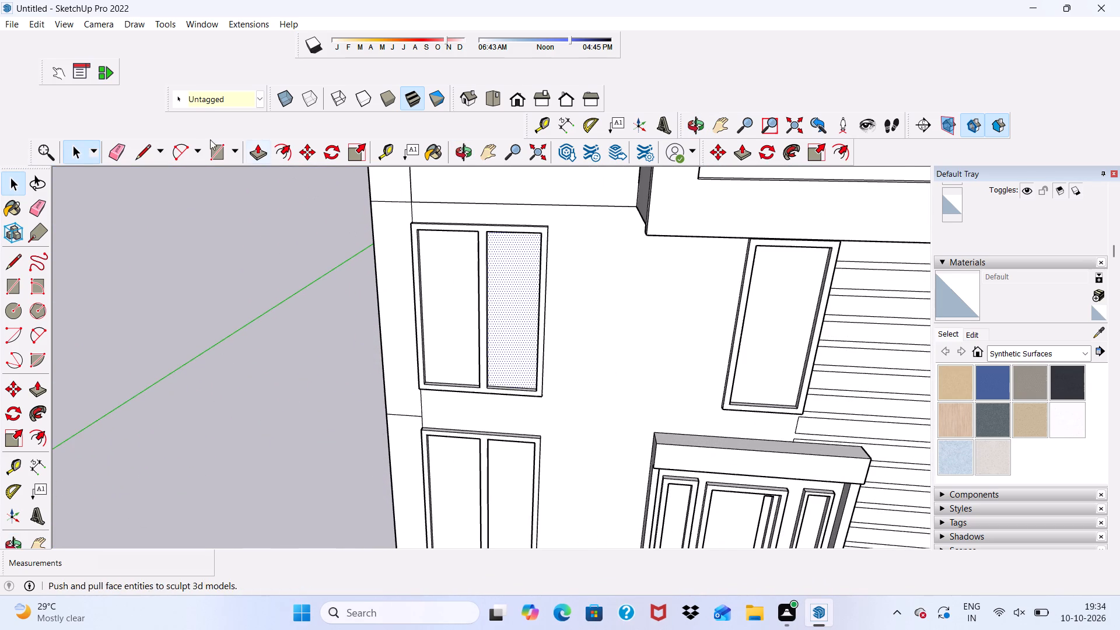
{"action": "left_click_drag", "start_coordinate": [216, 149], "coordinate": [226, 158]}
{"action": "scroll", "coordinate": [489, 213], "scroll_direction": "up", "scroll_amount": 1}
{"action": "scroll", "coordinate": [486, 225], "scroll_direction": "down", "scroll_amount": 9}
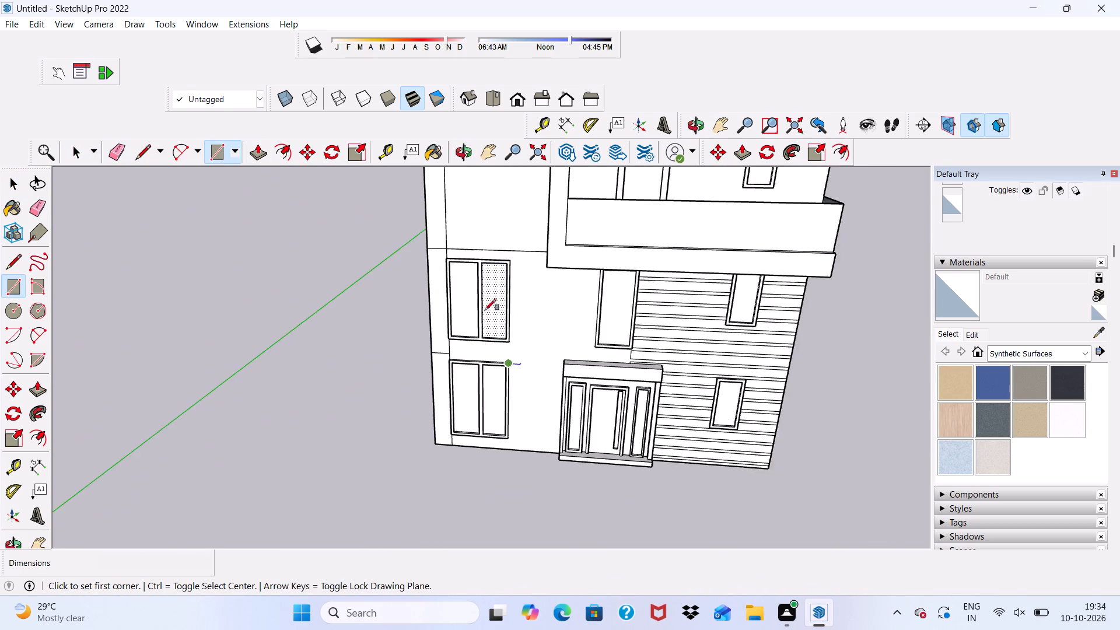
{"action": "scroll", "coordinate": [471, 212], "scroll_direction": "up", "scroll_amount": 18}
{"action": "middle_click_drag", "start_coordinate": [439, 307], "coordinate": [355, 337]}
{"action": "scroll", "coordinate": [353, 330], "scroll_direction": "up", "scroll_amount": 6}
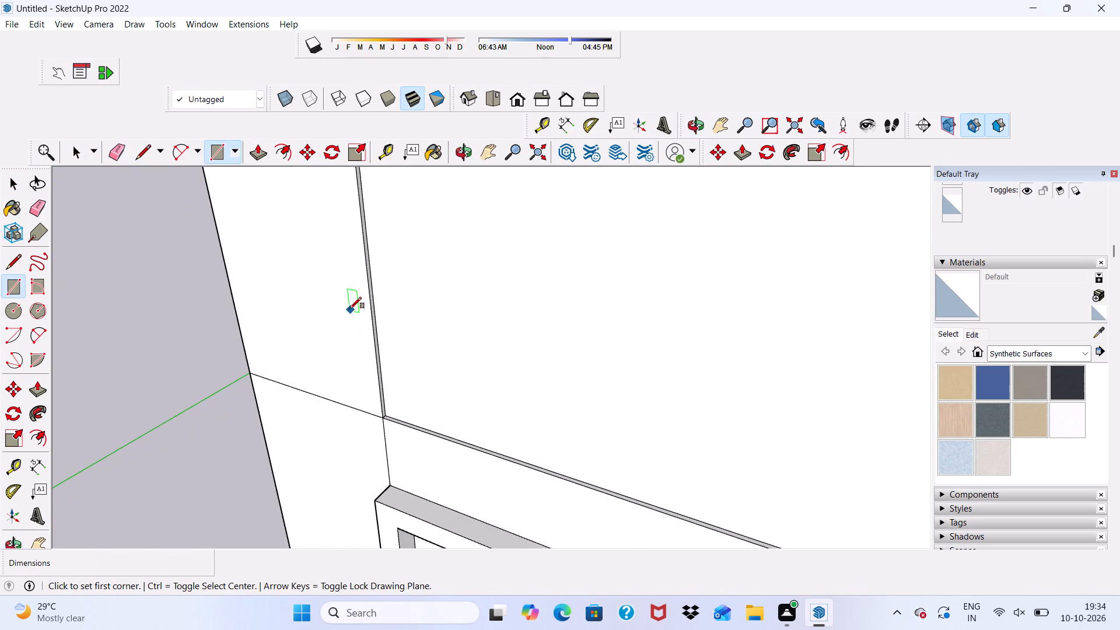
{"action": "left_click", "coordinate": [377, 342]}
{"action": "scroll", "coordinate": [450, 369], "scroll_direction": "down", "scroll_amount": 4}
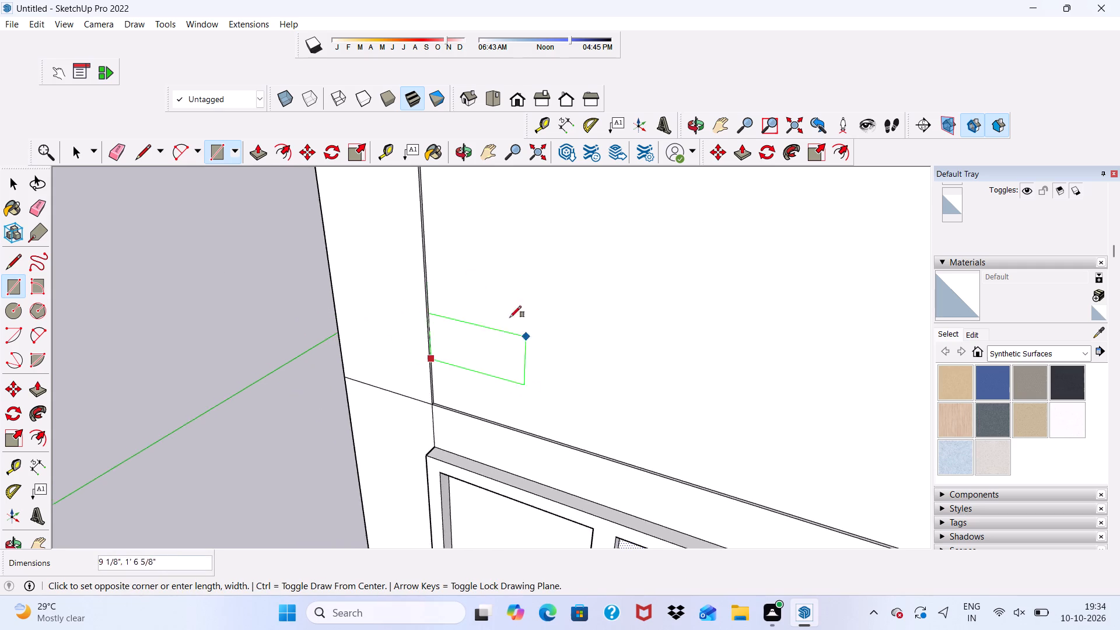
{"action": "scroll", "coordinate": [510, 317], "scroll_direction": "down", "scroll_amount": 17}
{"action": "middle_click_drag", "start_coordinate": [501, 290], "coordinate": [597, 199]}
{"action": "scroll", "coordinate": [592, 243], "scroll_direction": "down", "scroll_amount": 3}
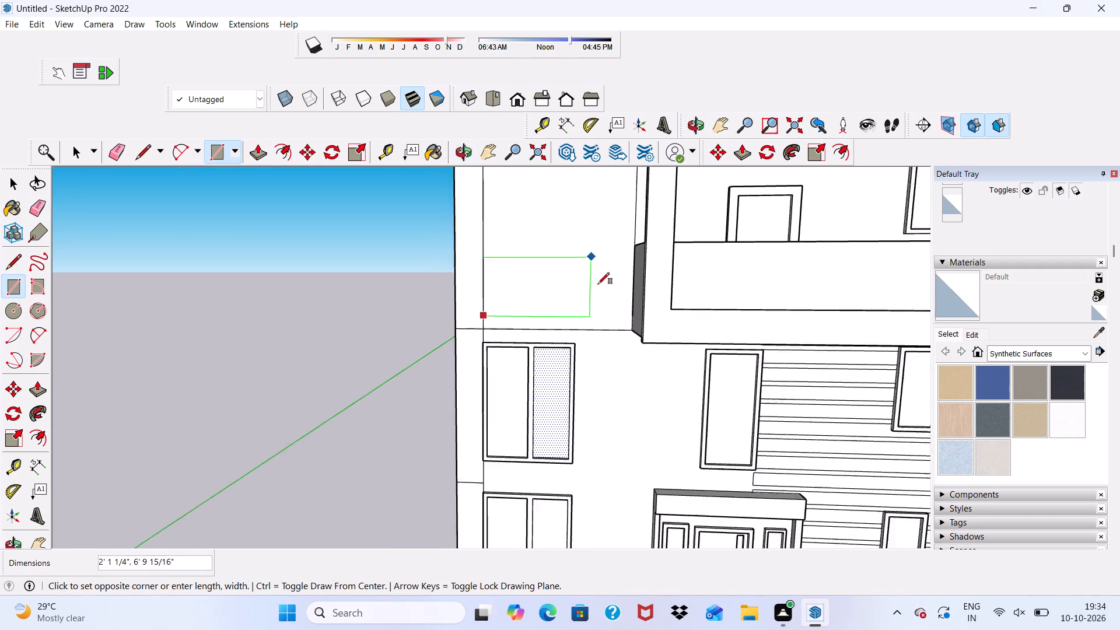
{"action": "scroll", "coordinate": [598, 284], "scroll_direction": "down", "scroll_amount": 2}
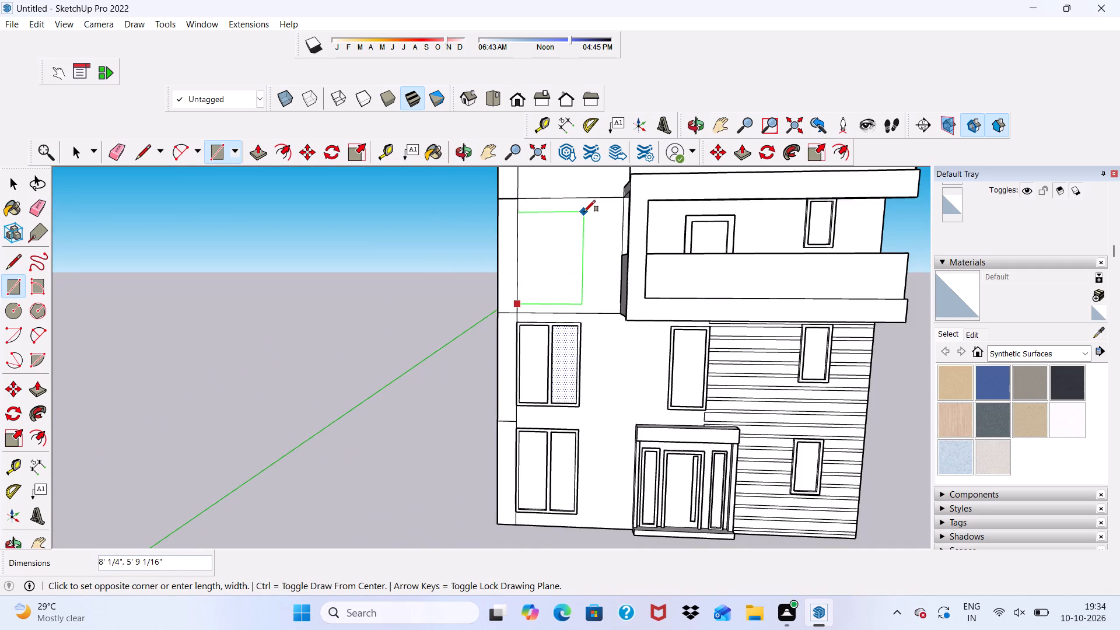
{"action": "left_click", "coordinate": [584, 212]}
{"action": "key", "text": "space"}
Offset the new window rectangle's outline 3" inward to form its frame.
{"action": "scroll", "coordinate": [553, 238], "scroll_direction": "up", "scroll_amount": 4}
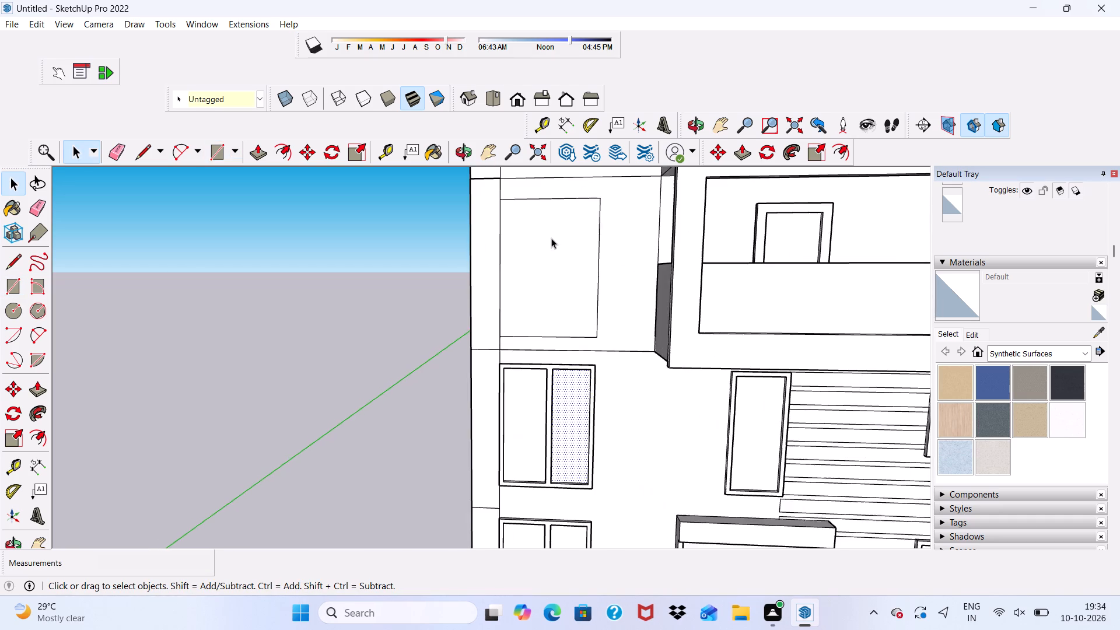
{"action": "middle_click_drag", "start_coordinate": [550, 237], "coordinate": [513, 249]}
{"action": "scroll", "coordinate": [615, 244], "scroll_direction": "up", "scroll_amount": 5}
{"action": "left_click", "coordinate": [501, 263]}
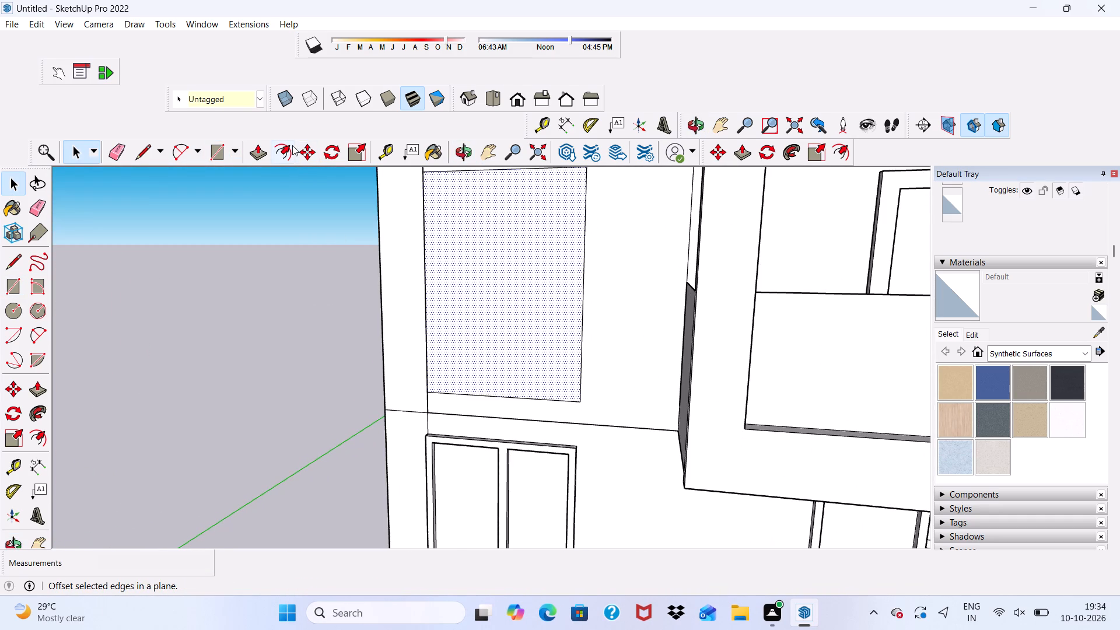
{"action": "left_click", "coordinate": [291, 145]}
{"action": "left_click", "coordinate": [567, 262]}
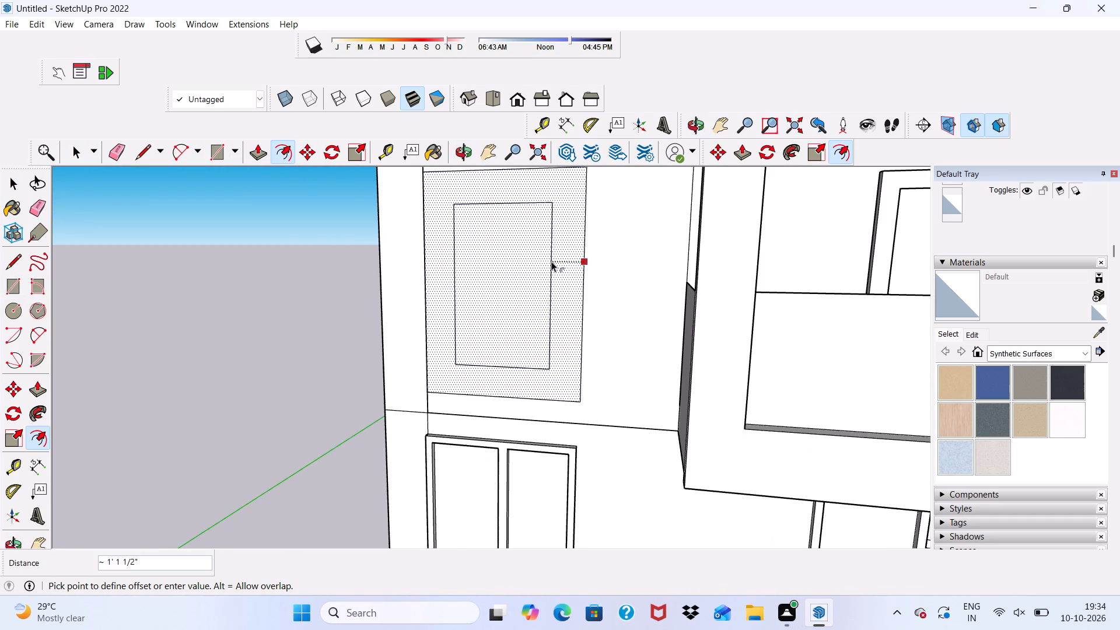
{"action": "key", "text": "3"}
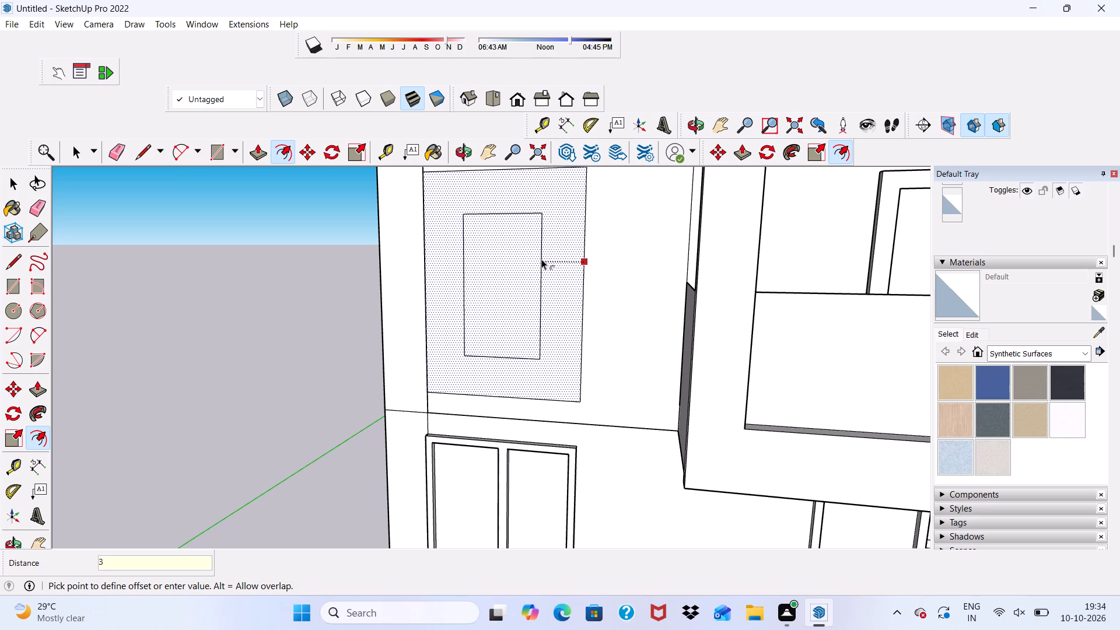
{"action": "key", "text": "shift+quotedbl"}
{"action": "key", "text": "Return"}
{"action": "key", "text": "space"}
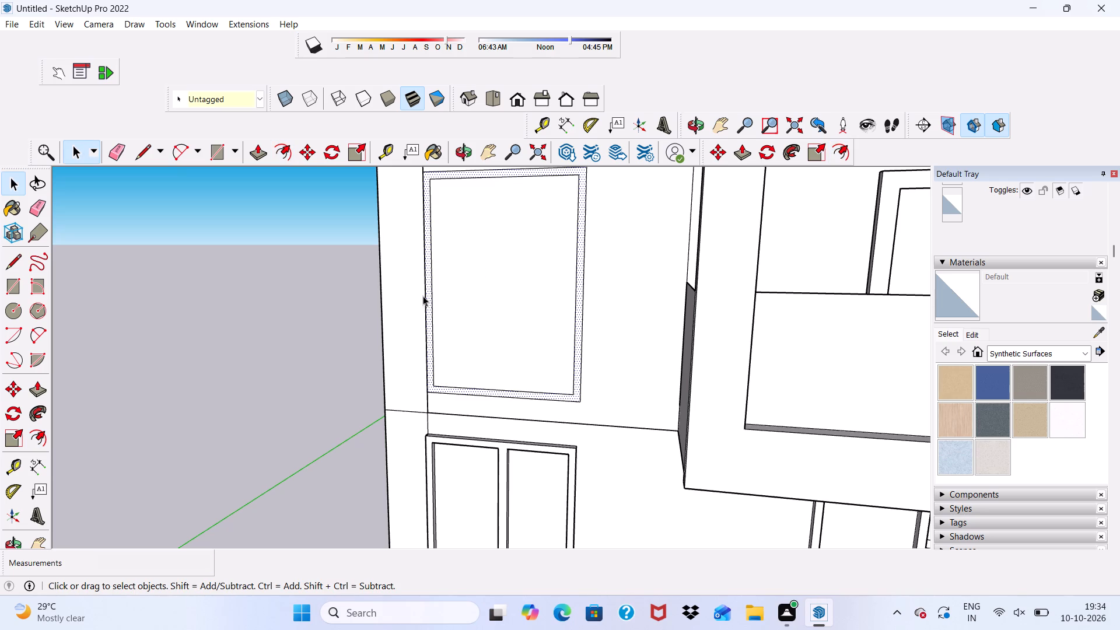
{"action": "left_click_drag", "start_coordinate": [315, 303], "coordinate": [325, 305]}
Draw a vertical mullion rectangle about 3 1/2" wide and 7' 6" high from the middle of the frame's inner top edge to its bottom edge.
{"action": "scroll", "coordinate": [529, 290], "scroll_direction": "down", "scroll_amount": 2}
{"action": "middle_click_drag", "start_coordinate": [543, 293], "coordinate": [690, 273]}
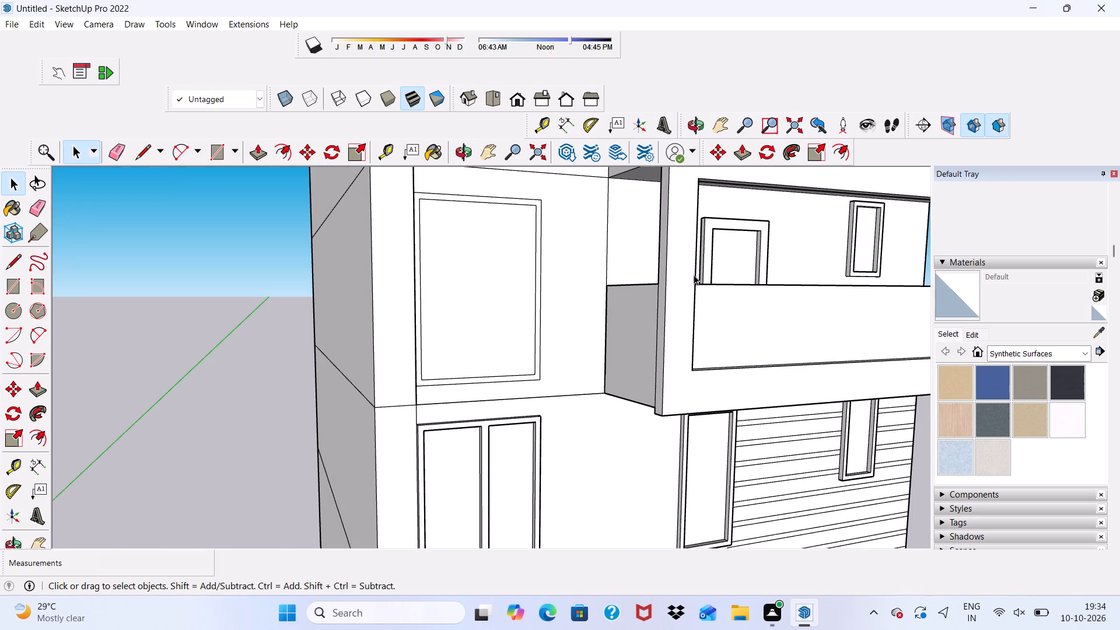
{"action": "scroll", "coordinate": [460, 262], "scroll_direction": "down", "scroll_amount": 4}
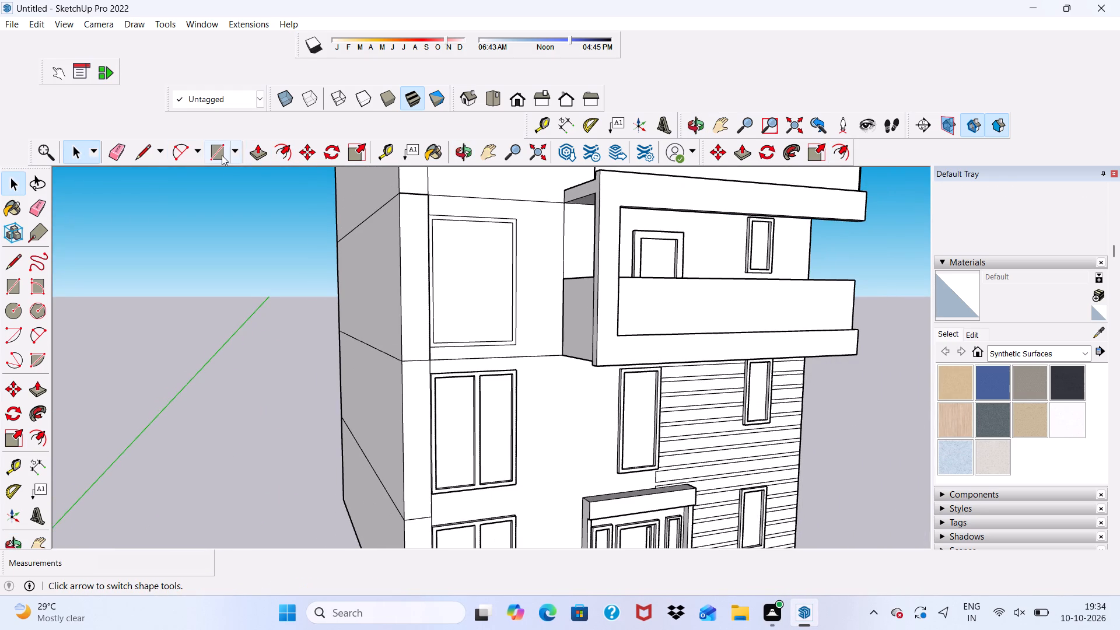
{"action": "left_click", "coordinate": [222, 155]}
{"action": "scroll", "coordinate": [485, 233], "scroll_direction": "up", "scroll_amount": 4}
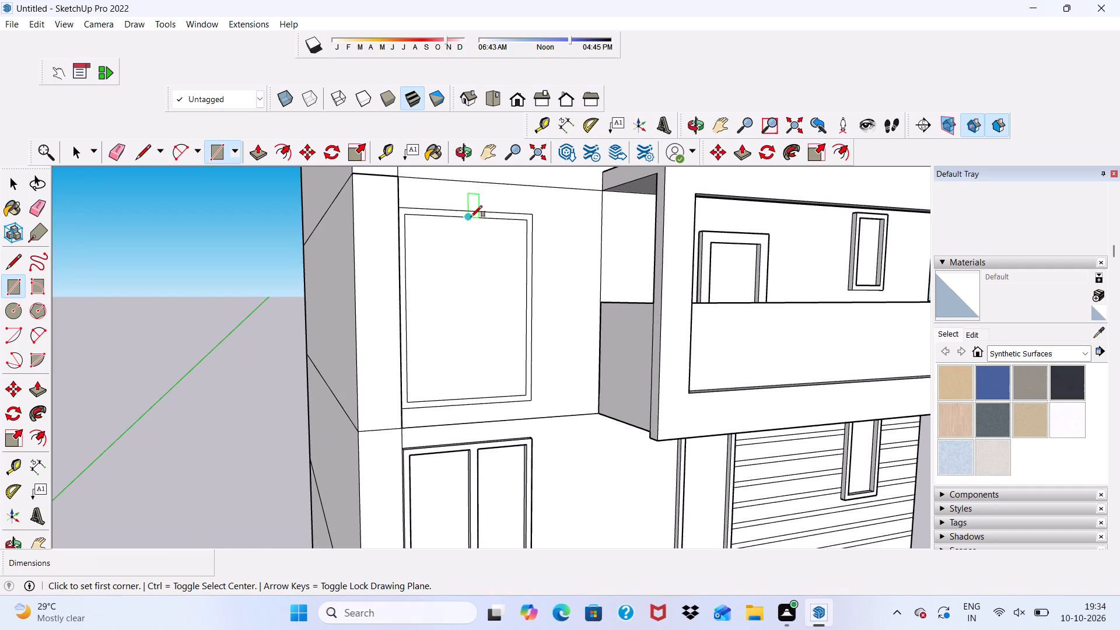
{"action": "left_click", "coordinate": [470, 217]}
{"action": "scroll", "coordinate": [549, 267], "scroll_direction": "down", "scroll_amount": 4}
{"action": "scroll", "coordinate": [503, 361], "scroll_direction": "up", "scroll_amount": 5}
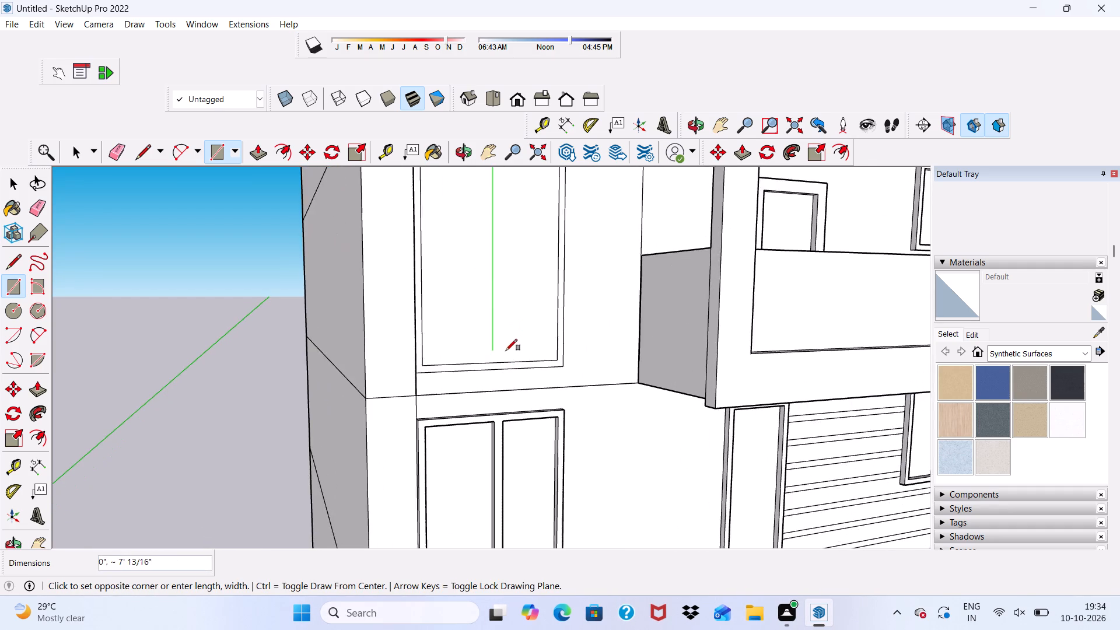
{"action": "scroll", "coordinate": [506, 351], "scroll_direction": "up", "scroll_amount": 2}
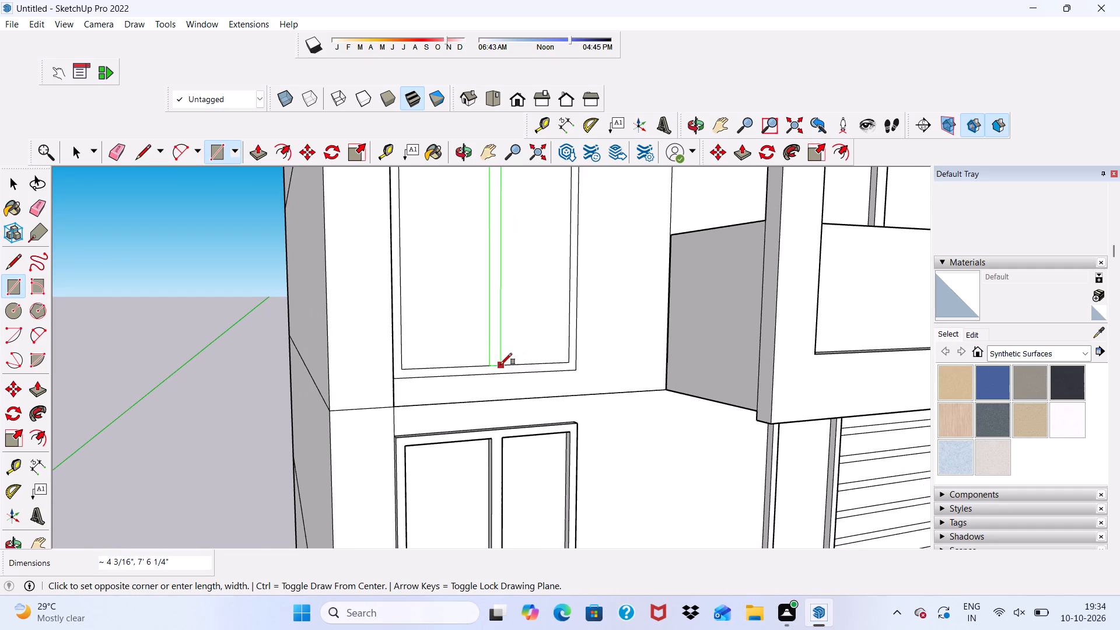
{"action": "scroll", "coordinate": [501, 365], "scroll_direction": "up", "scroll_amount": 2}
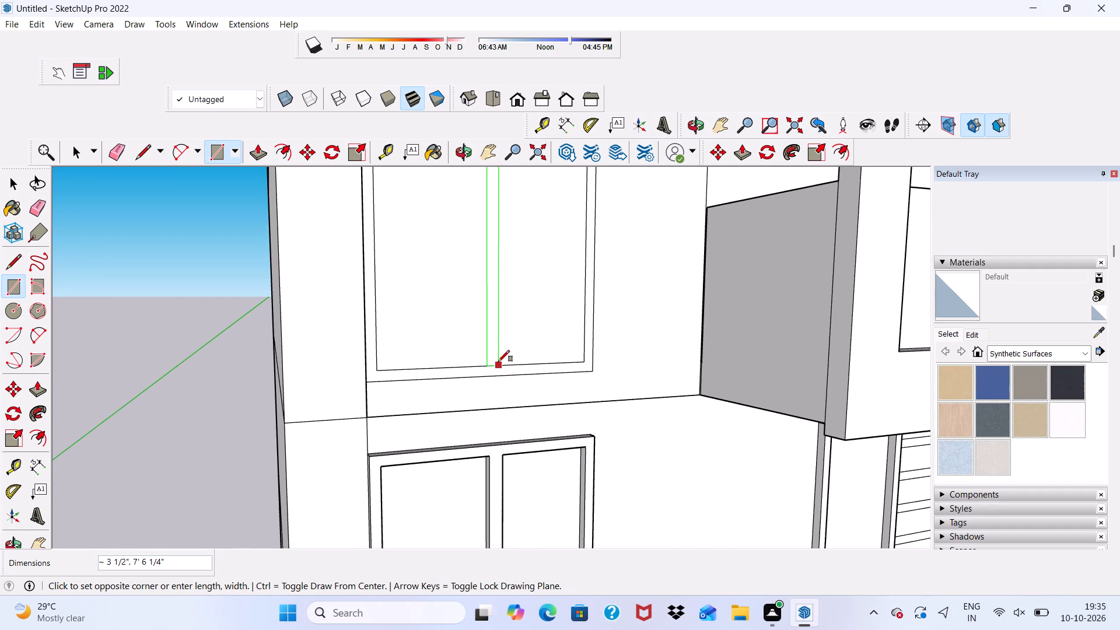
{"action": "left_click", "coordinate": [498, 362]}
{"action": "key", "text": "space"}
Erase the short edges at the mullion's bottom and top ends so it merges with the window frame.
{"action": "scroll", "coordinate": [491, 377], "scroll_direction": "down", "scroll_amount": 9}
{"action": "scroll", "coordinate": [349, 311], "scroll_direction": "up", "scroll_amount": 2}
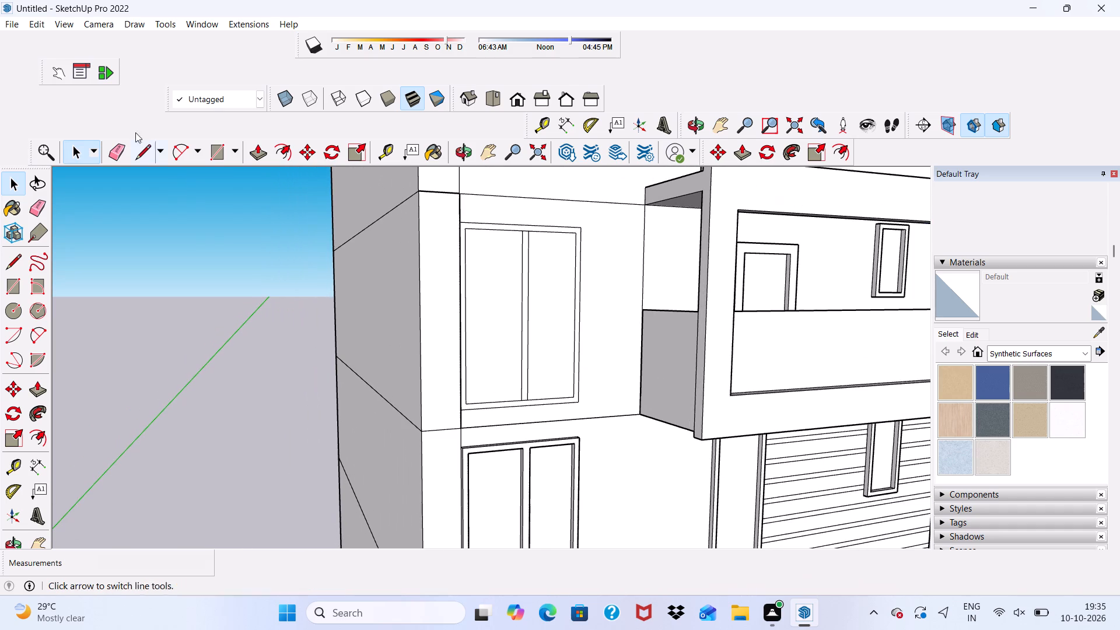
{"action": "left_click", "coordinate": [115, 155]}
{"action": "scroll", "coordinate": [457, 340], "scroll_direction": "up", "scroll_amount": 9}
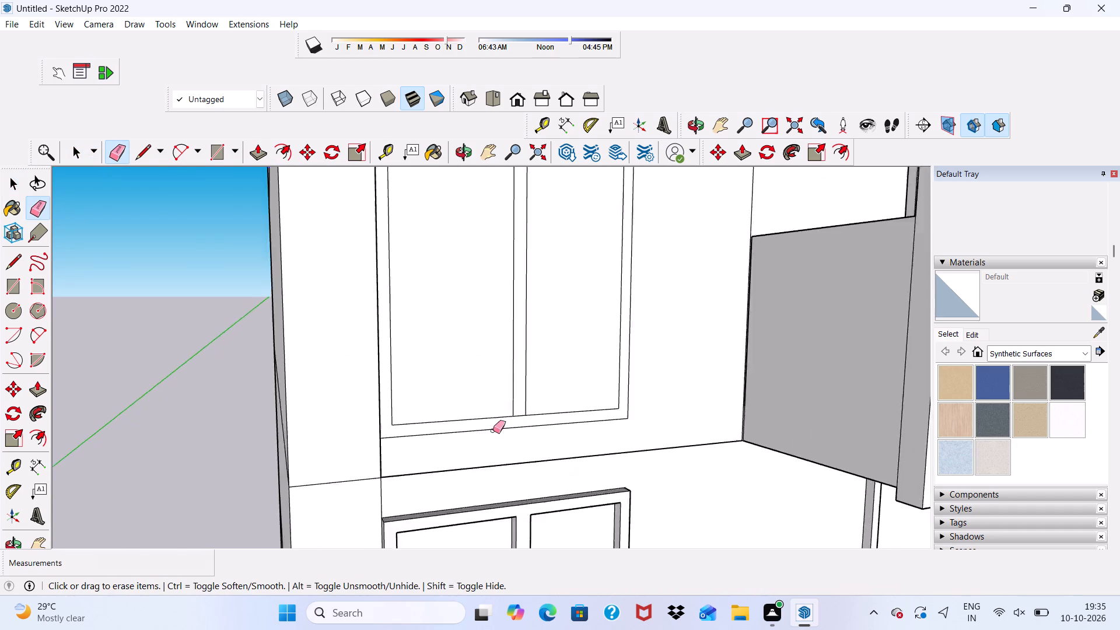
{"action": "scroll", "coordinate": [493, 430], "scroll_direction": "up", "scroll_amount": 6}
{"action": "left_click_drag", "start_coordinate": [533, 405], "coordinate": [538, 420]}
{"action": "scroll", "coordinate": [537, 415], "scroll_direction": "down", "scroll_amount": 10}
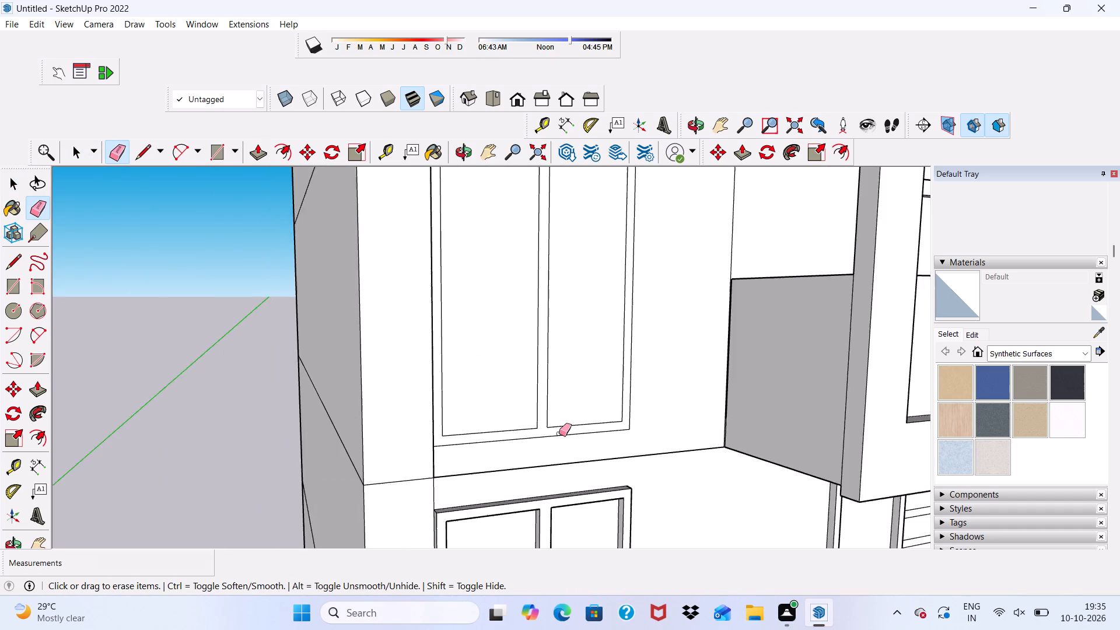
{"action": "scroll", "coordinate": [559, 433], "scroll_direction": "down", "scroll_amount": 4}
{"action": "scroll", "coordinate": [566, 299], "scroll_direction": "up", "scroll_amount": 9}
{"action": "scroll", "coordinate": [541, 211], "scroll_direction": "down", "scroll_amount": 9}
{"action": "scroll", "coordinate": [543, 249], "scroll_direction": "up", "scroll_amount": 5}
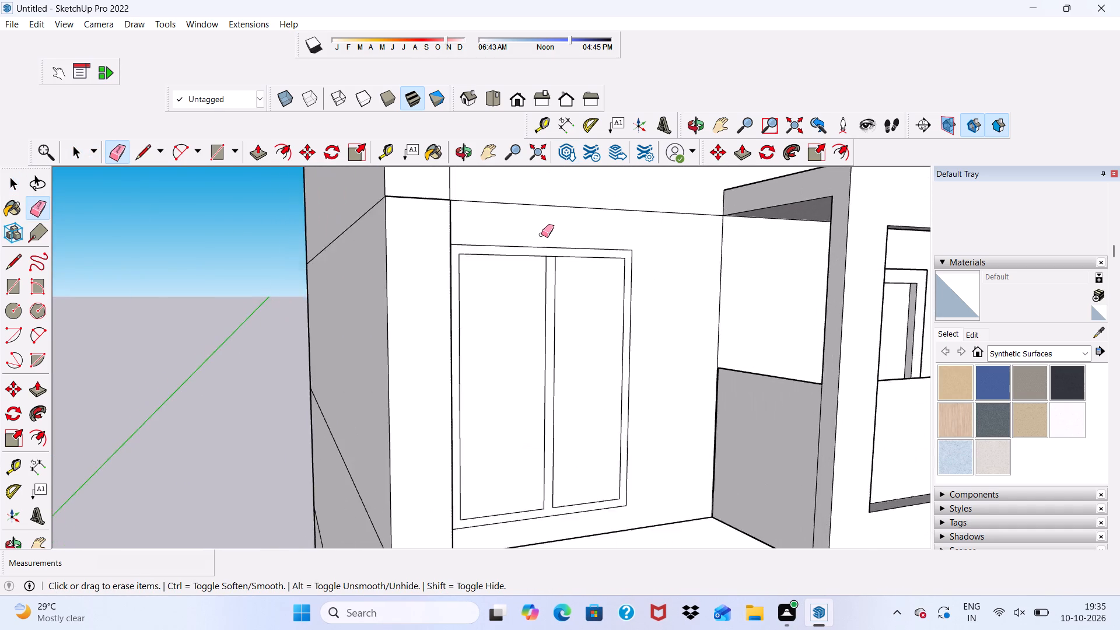
{"action": "scroll", "coordinate": [541, 235], "scroll_direction": "up", "scroll_amount": 11}
{"action": "left_click_drag", "start_coordinate": [537, 237], "coordinate": [540, 229]}
{"action": "scroll", "coordinate": [535, 236], "scroll_direction": "down", "scroll_amount": 11}
{"action": "key", "text": "space"}
Extrude the merged window frame and mullion face 3" outward from the wall.
{"action": "scroll", "coordinate": [519, 297], "scroll_direction": "up", "scroll_amount": 9}
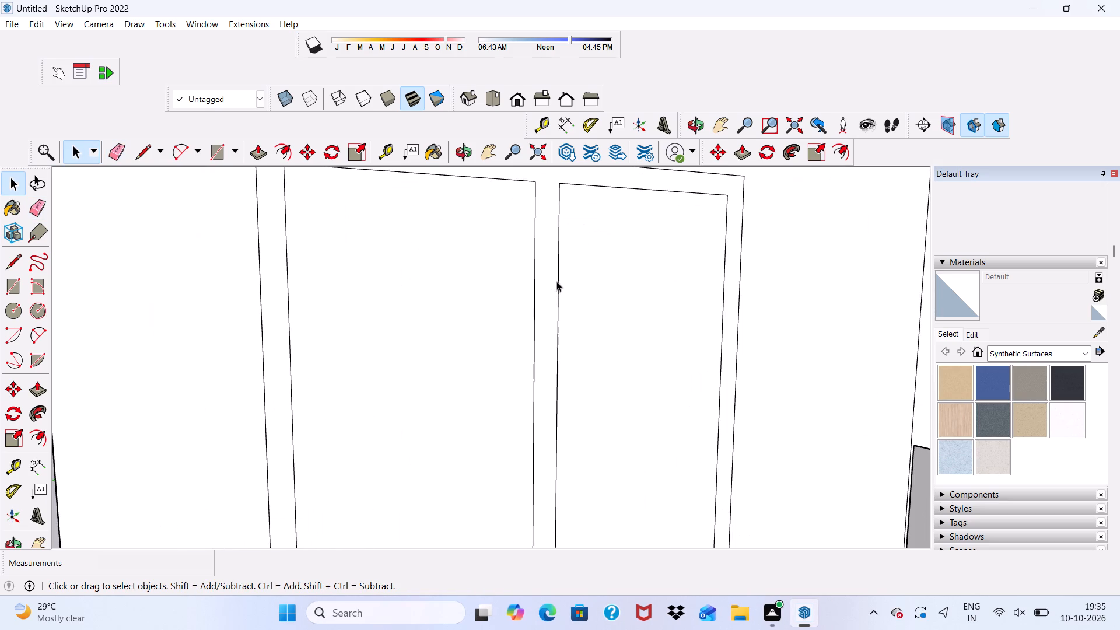
{"action": "left_click", "coordinate": [549, 269]}
{"action": "scroll", "coordinate": [549, 269], "scroll_direction": "down", "scroll_amount": 11}
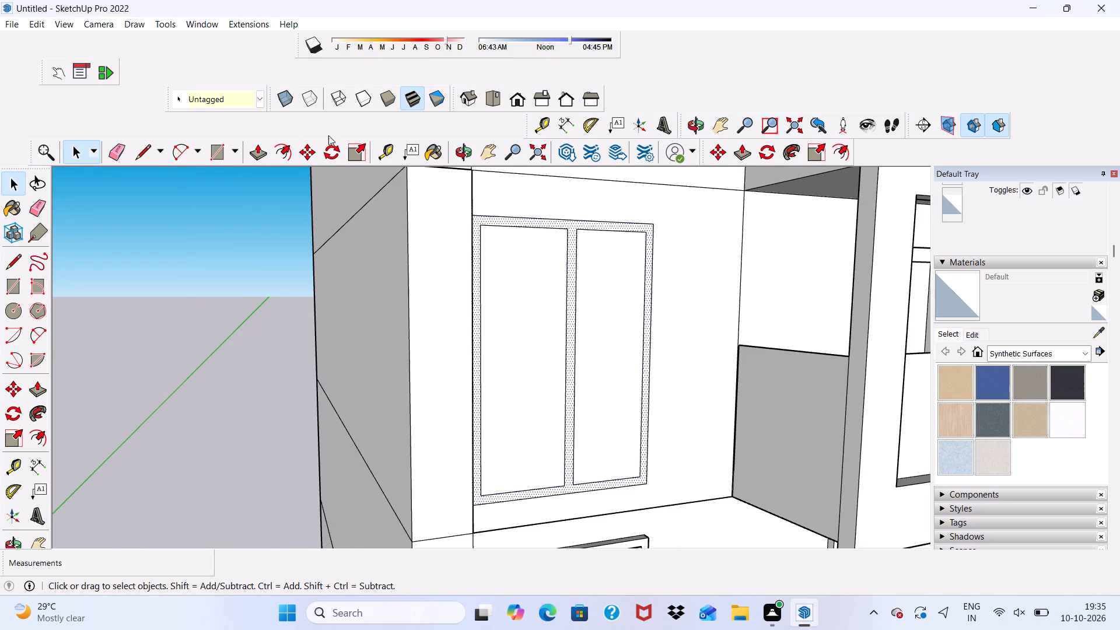
{"action": "left_click", "coordinate": [251, 150]}
{"action": "scroll", "coordinate": [517, 438], "scroll_direction": "up", "scroll_amount": 3}
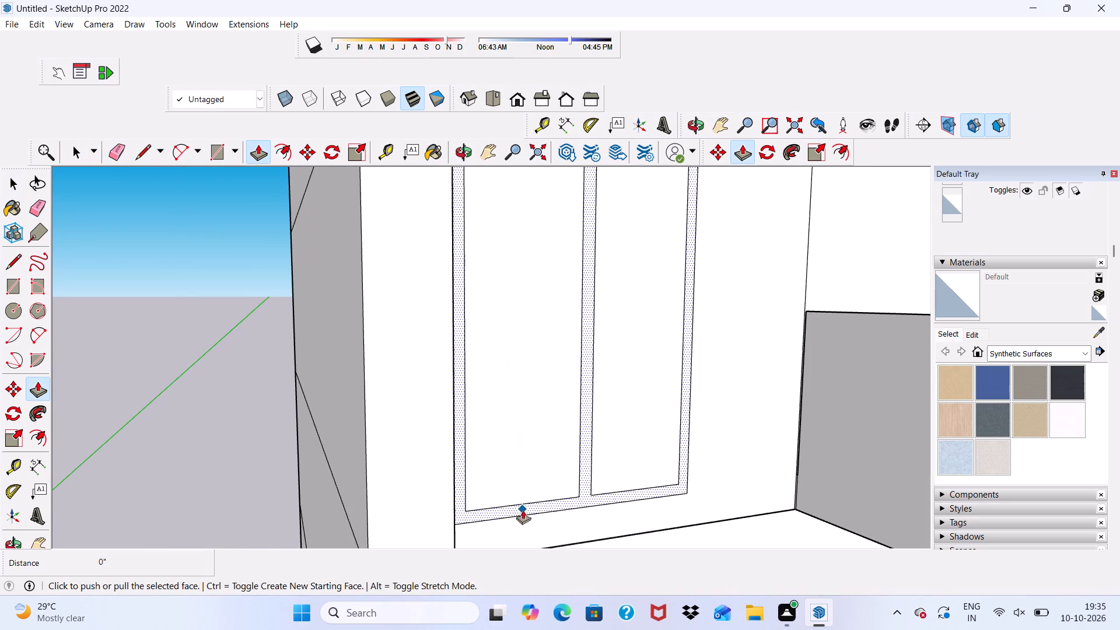
{"action": "left_click", "coordinate": [521, 501]}
{"action": "scroll", "coordinate": [467, 493], "scroll_direction": "down", "scroll_amount": 4}
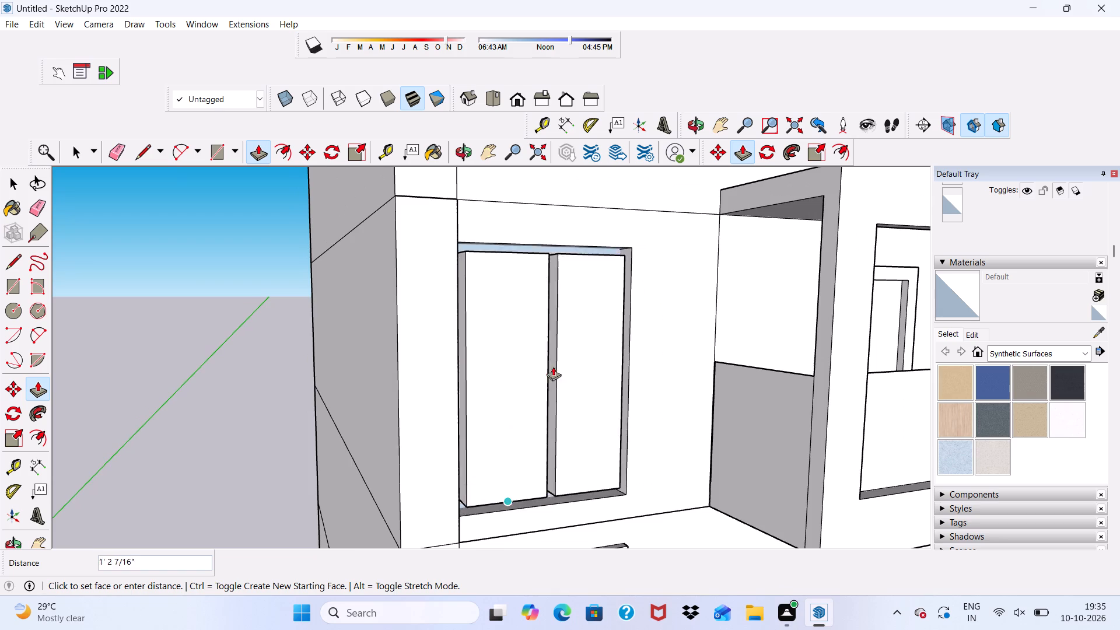
{"action": "scroll", "coordinate": [571, 351], "scroll_direction": "down", "scroll_amount": 2}
{"action": "left_click_drag", "start_coordinate": [598, 363], "coordinate": [630, 365]}
{"action": "scroll", "coordinate": [579, 350], "scroll_direction": "down", "scroll_amount": 2}
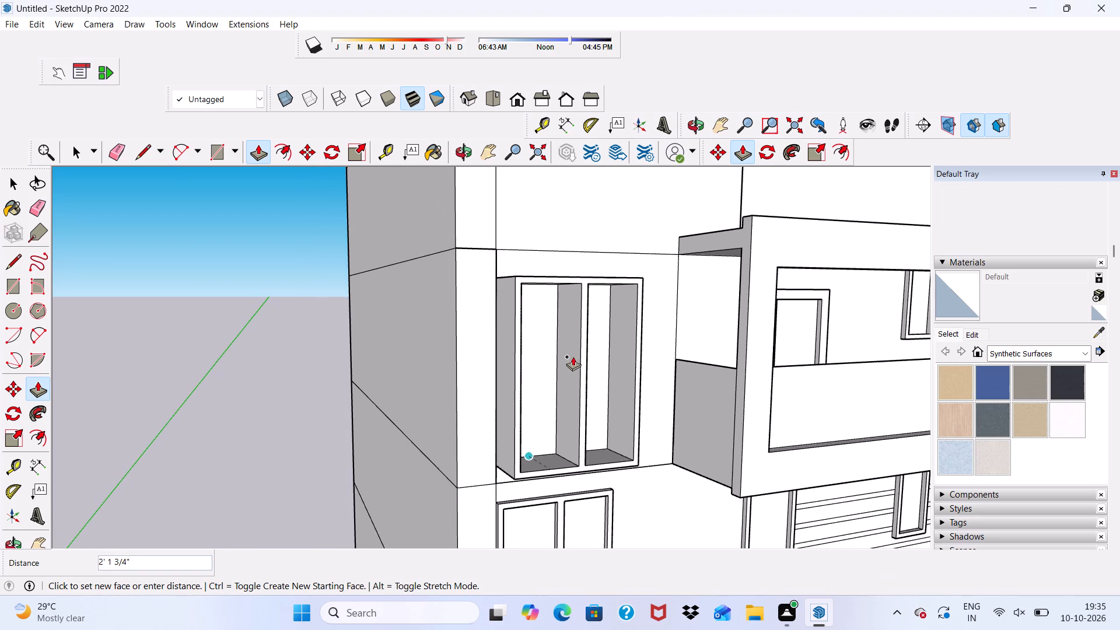
{"action": "key", "text": "3"}
{"action": "key", "text": "shift+quotedbl"}
{"action": "key", "text": "Return"}
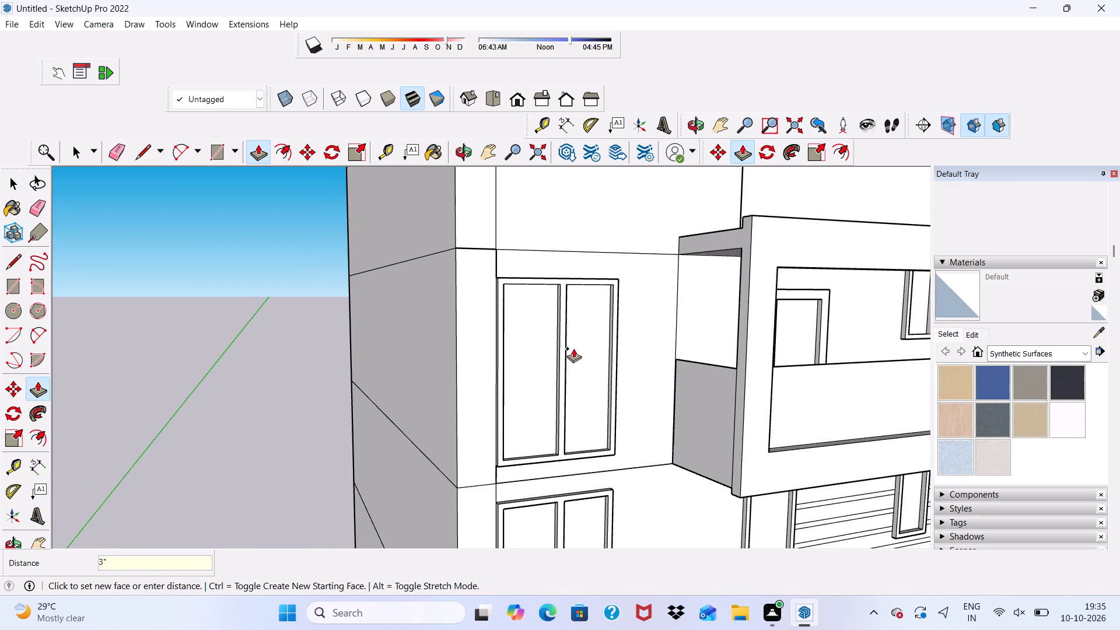
{"action": "key", "text": "space"}
Examine the new two-pane window against the windows below and the blank top-storey wall above it.
{"action": "scroll", "coordinate": [569, 299], "scroll_direction": "down", "scroll_amount": 12}
{"action": "middle_click_drag", "start_coordinate": [561, 373], "coordinate": [469, 325]}
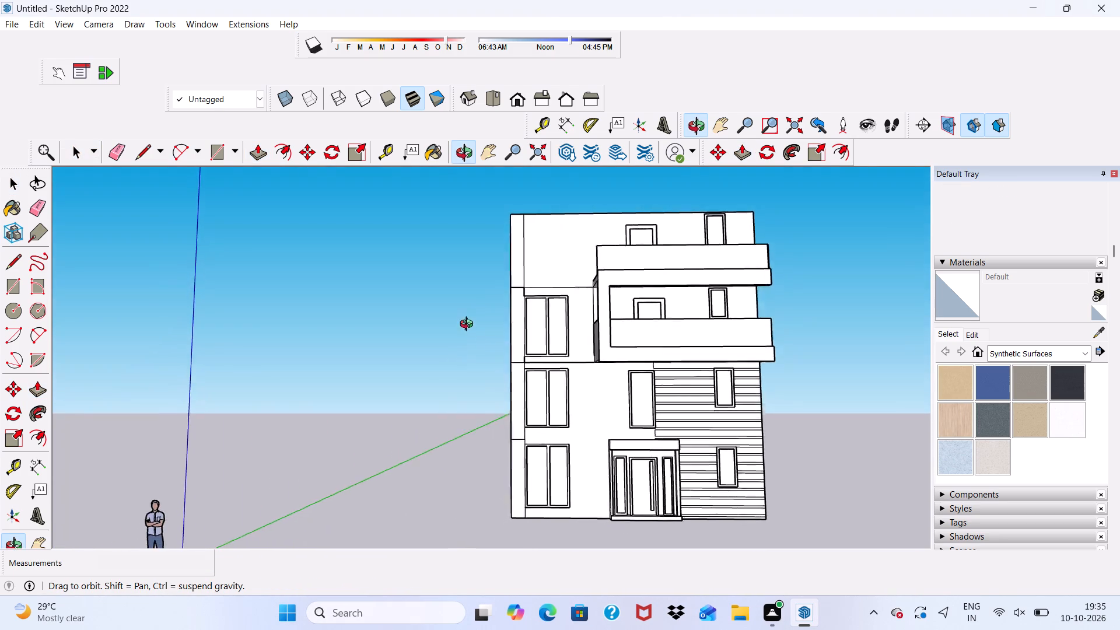
{"action": "middle_click_drag", "start_coordinate": [469, 325], "coordinate": [494, 379]}
{"action": "scroll", "coordinate": [553, 255], "scroll_direction": "up", "scroll_amount": 6}
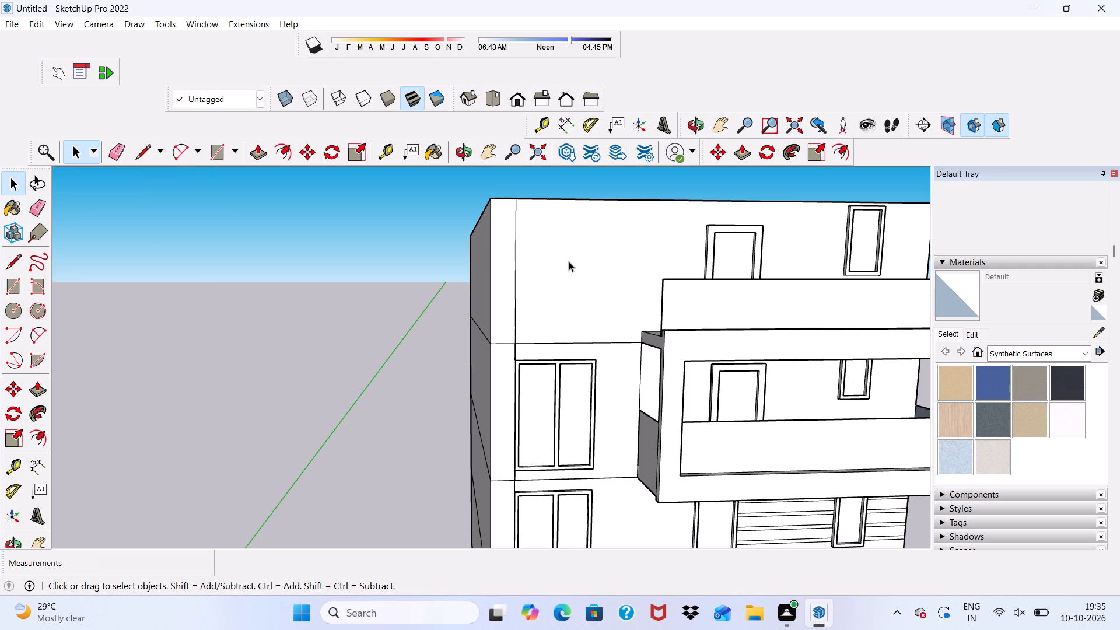
{"action": "scroll", "coordinate": [586, 281], "scroll_direction": "down", "scroll_amount": 3}
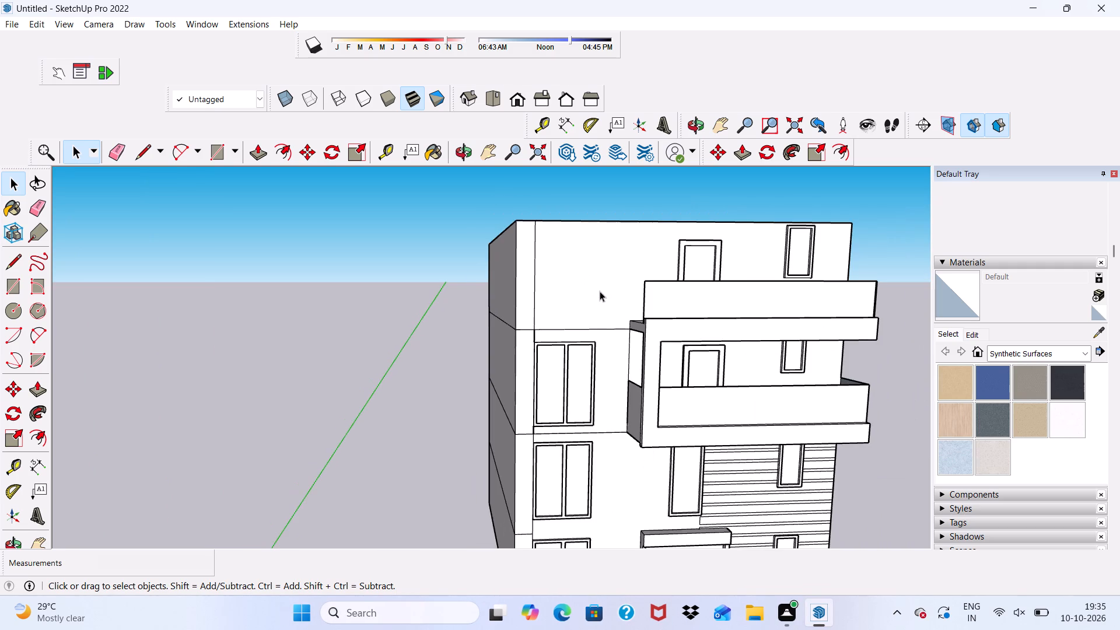
{"action": "scroll", "coordinate": [599, 300], "scroll_direction": "down", "scroll_amount": 5}
{"action": "scroll", "coordinate": [609, 316], "scroll_direction": "up", "scroll_amount": 1}
{"action": "scroll", "coordinate": [600, 332], "scroll_direction": "down", "scroll_amount": 2}
{"action": "scroll", "coordinate": [568, 320], "scroll_direction": "up", "scroll_amount": 5}
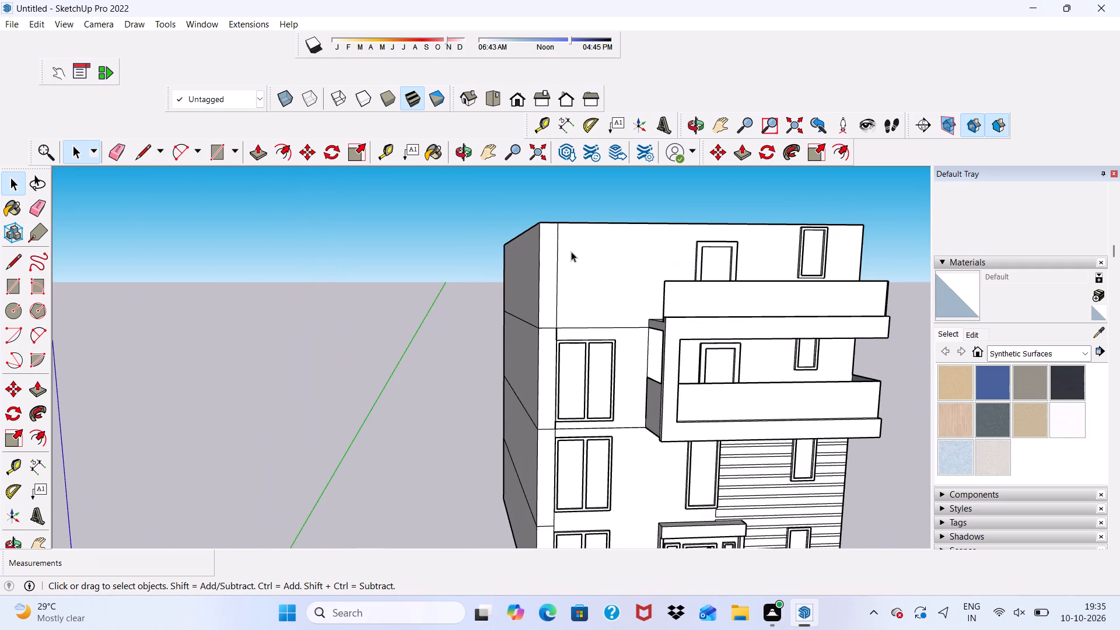
Draw a window rectangle about 5' 6" wide and 7' 10" high on the top-storey wall, starting on the vertical line near the corner.
{"action": "middle_click_drag", "start_coordinate": [575, 251], "coordinate": [527, 269]}
{"action": "scroll", "coordinate": [530, 264], "scroll_direction": "up", "scroll_amount": 2}
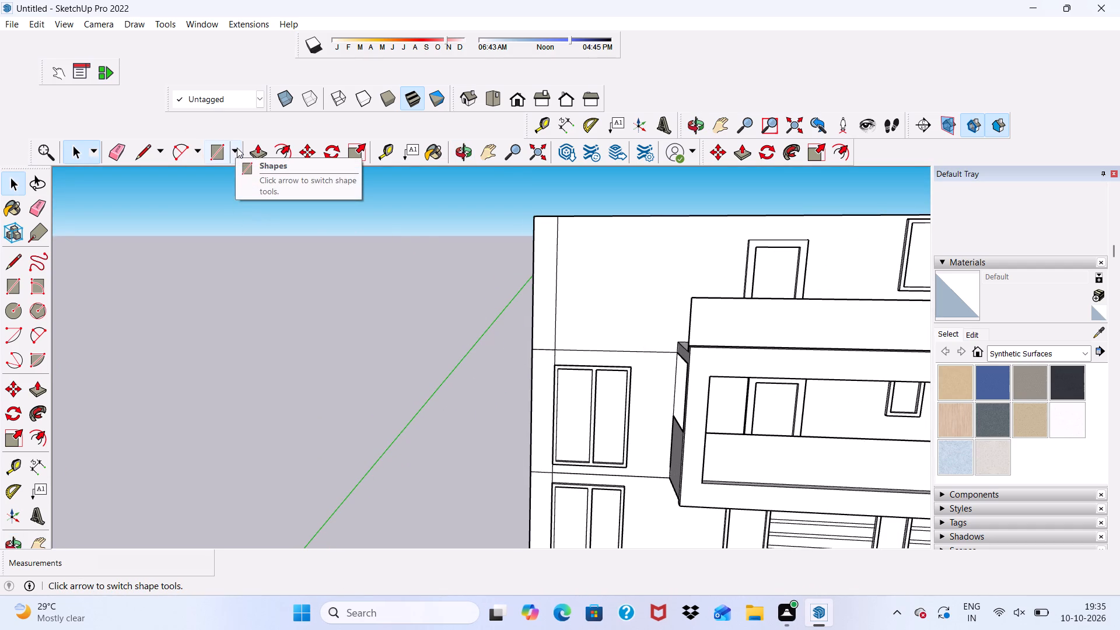
{"action": "scroll", "coordinate": [273, 171], "scroll_direction": "down", "scroll_amount": 2}
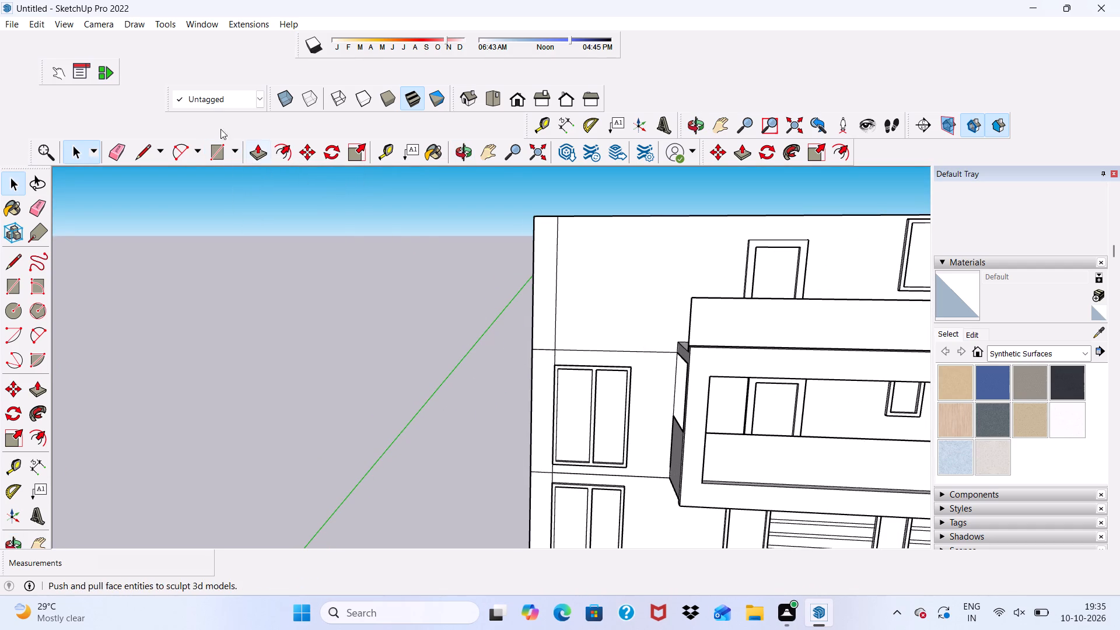
{"action": "left_click", "coordinate": [218, 153]}
{"action": "scroll", "coordinate": [562, 332], "scroll_direction": "up", "scroll_amount": 3}
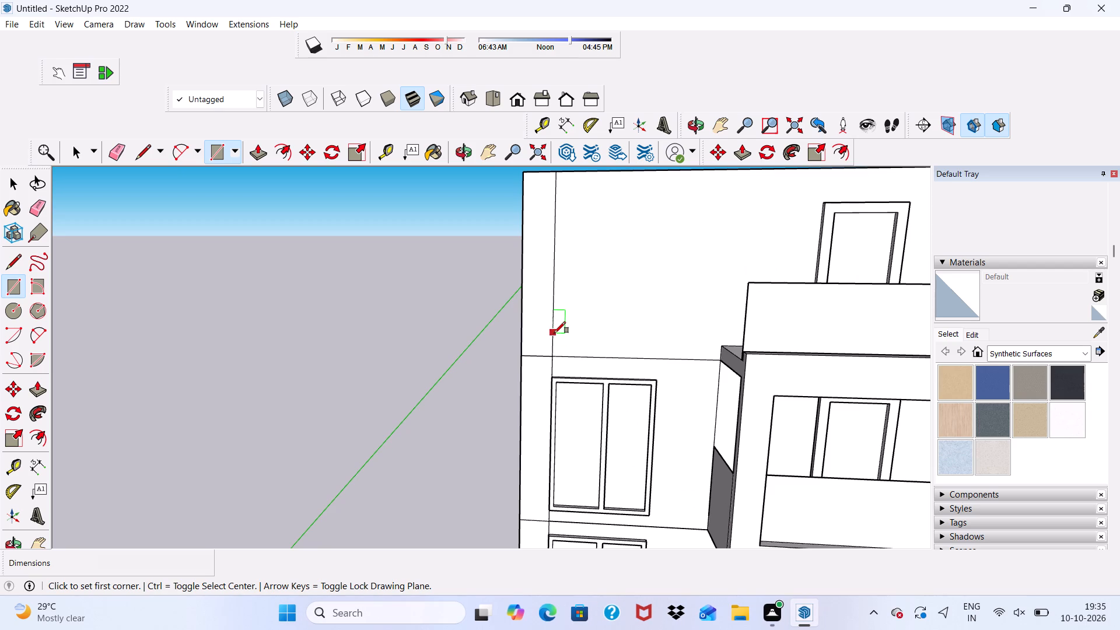
{"action": "left_click", "coordinate": [554, 333]}
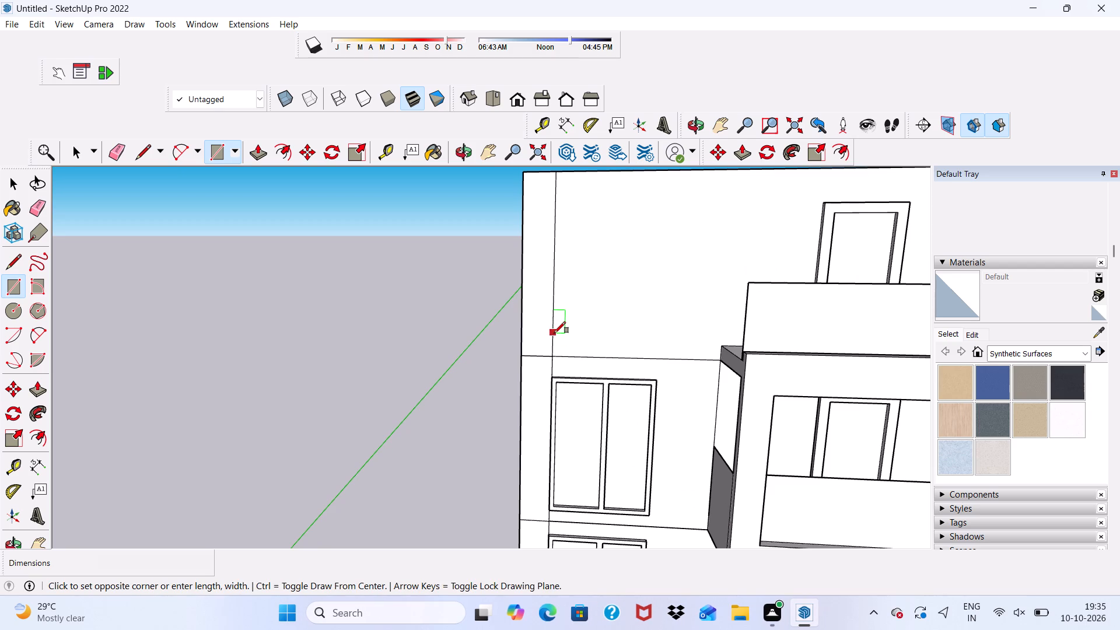
{"action": "scroll", "coordinate": [645, 333], "scroll_direction": "down", "scroll_amount": 4}
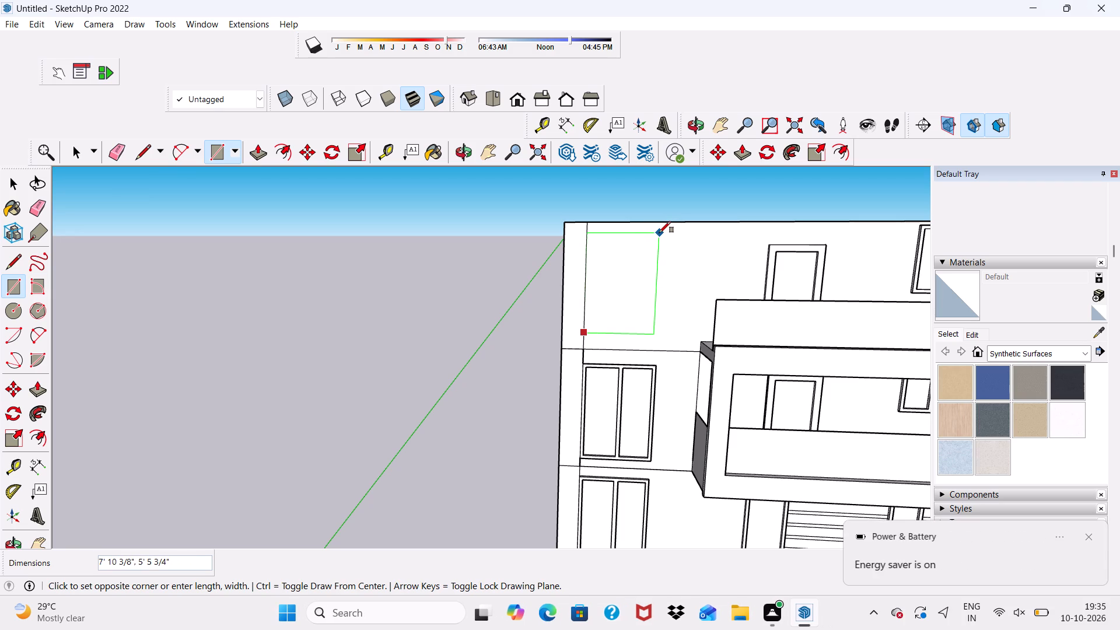
{"action": "left_click", "coordinate": [659, 233]}
{"action": "middle_click_drag", "start_coordinate": [629, 295], "coordinate": [700, 232]}
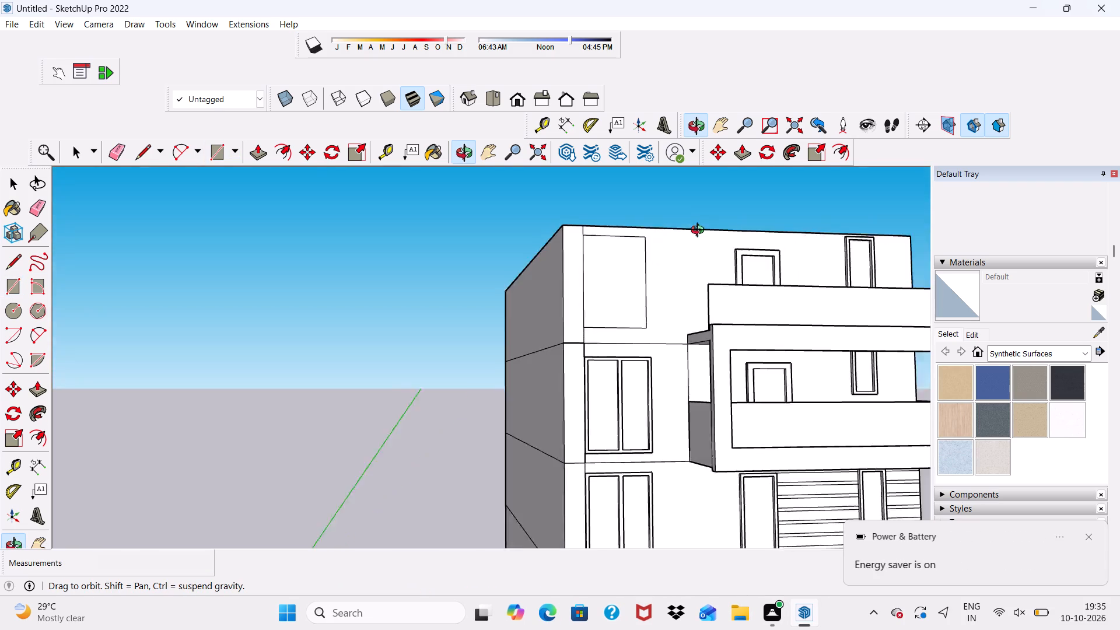
{"action": "middle_click_drag", "start_coordinate": [700, 232], "coordinate": [607, 308]}
{"action": "key", "text": "space"}
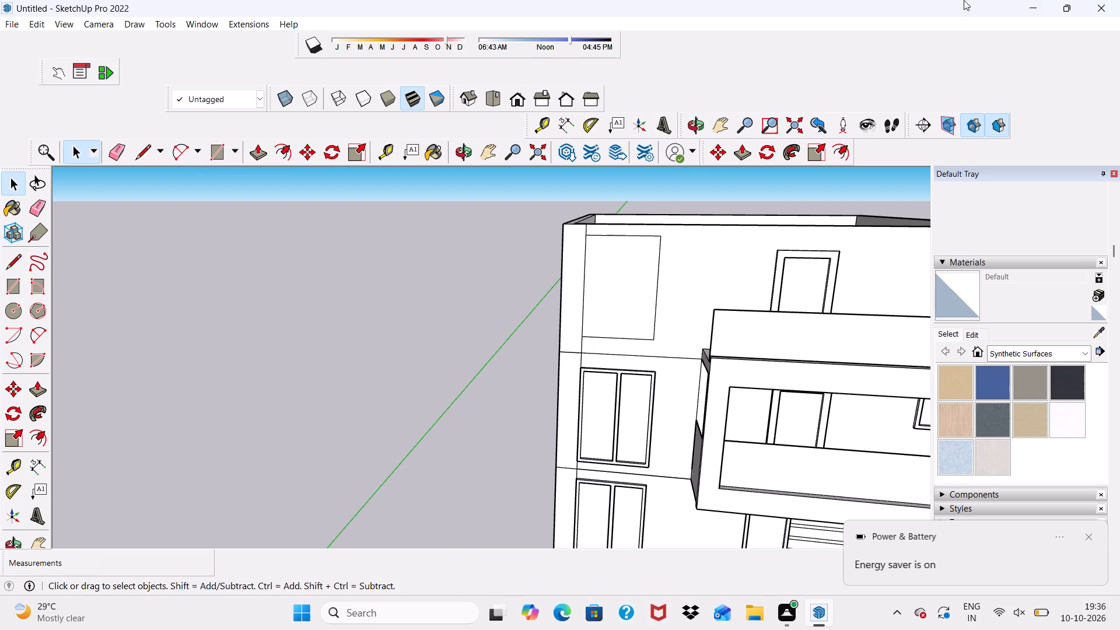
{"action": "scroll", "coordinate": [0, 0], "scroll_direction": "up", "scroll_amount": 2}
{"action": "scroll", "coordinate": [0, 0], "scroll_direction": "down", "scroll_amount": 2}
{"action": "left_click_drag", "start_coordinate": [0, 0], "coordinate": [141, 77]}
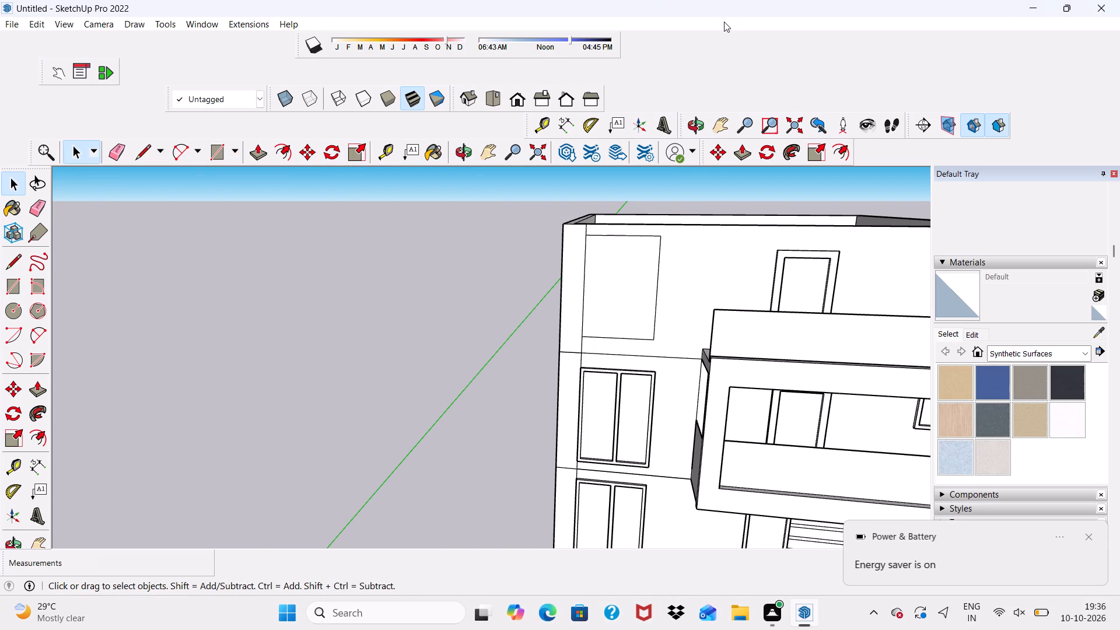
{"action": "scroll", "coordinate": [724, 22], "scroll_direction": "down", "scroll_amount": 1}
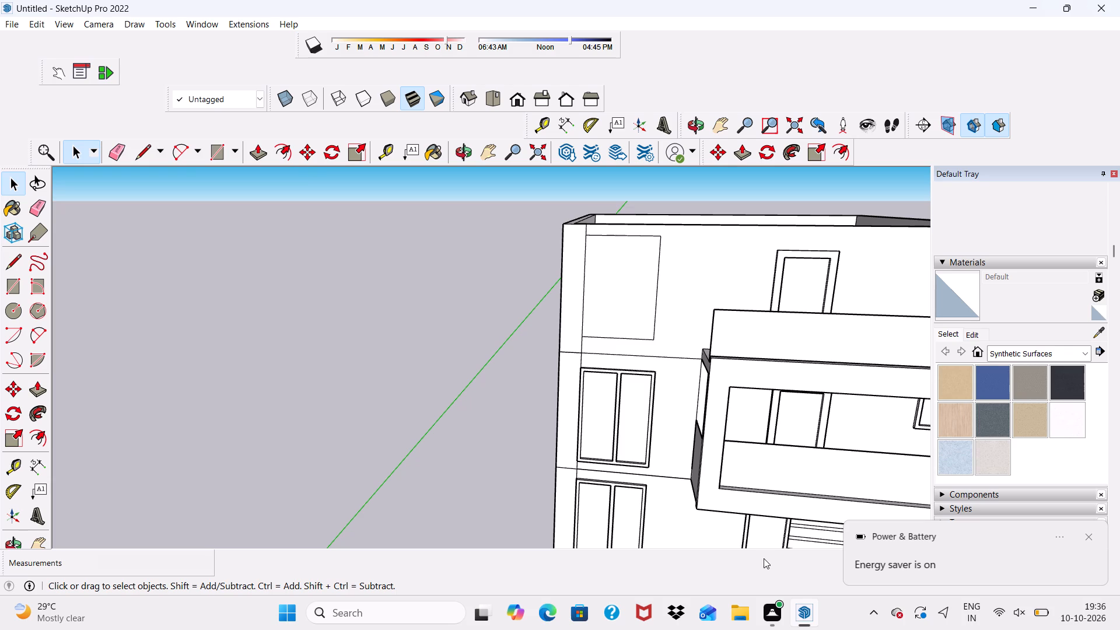
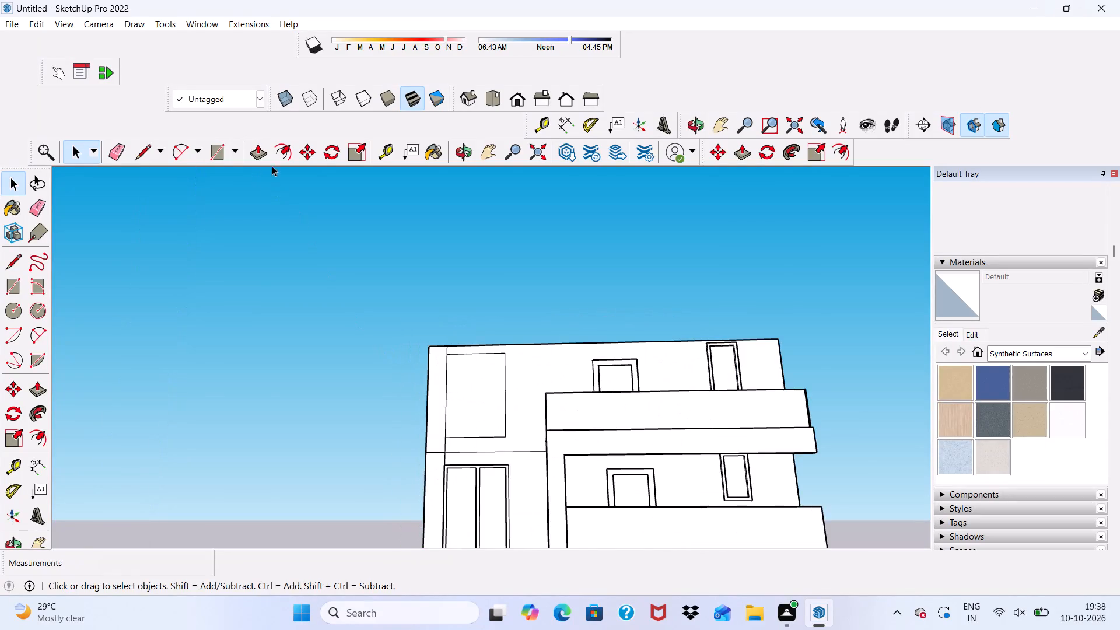
Offset the outline of the new top-storey window rectangle 3" inward to form its frame.
{"action": "left_click", "coordinate": [285, 145]}
{"action": "left_click", "coordinate": [470, 416]}
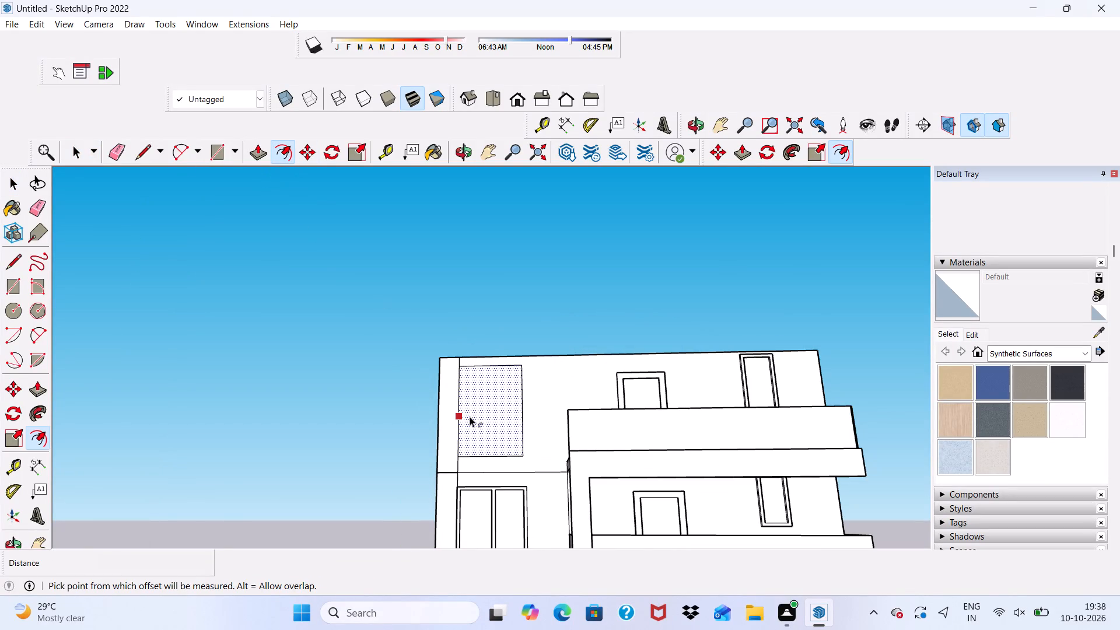
{"action": "key", "text": "3"}
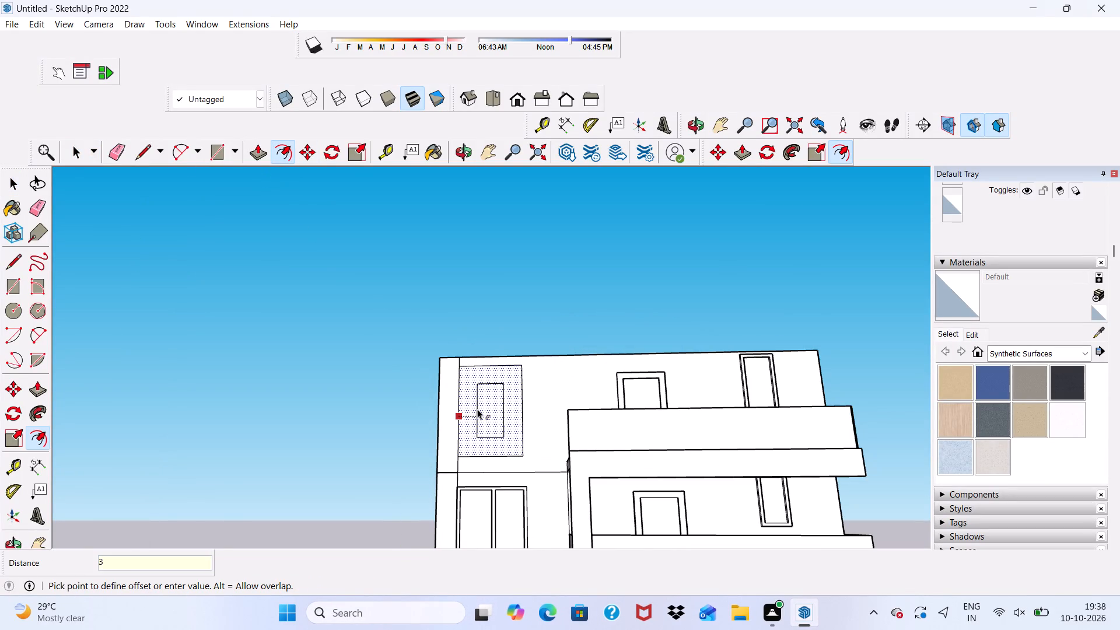
{"action": "key", "text": "shift+quotedbl"}
{"action": "key", "text": "Return"}
{"action": "key", "text": "space"}
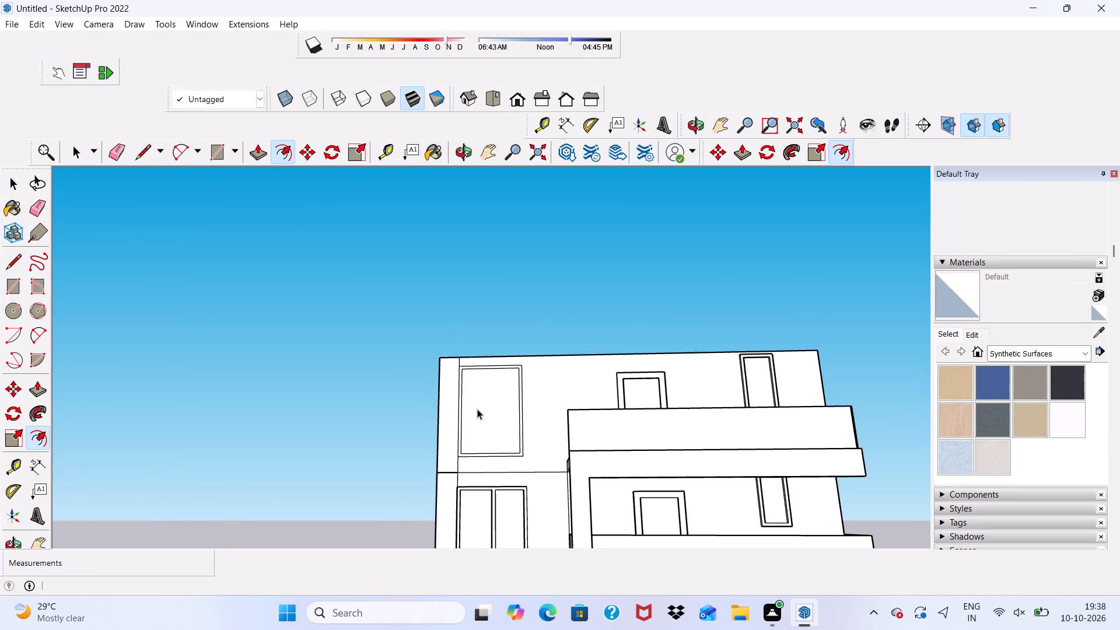
Draw a mullion rectangle about 2 3/16" wide and 7' 4 3/8" high down the middle of the window's inner face.
{"action": "left_click", "coordinate": [220, 152]}
{"action": "scroll", "coordinate": [460, 365], "scroll_direction": "up", "scroll_amount": 5}
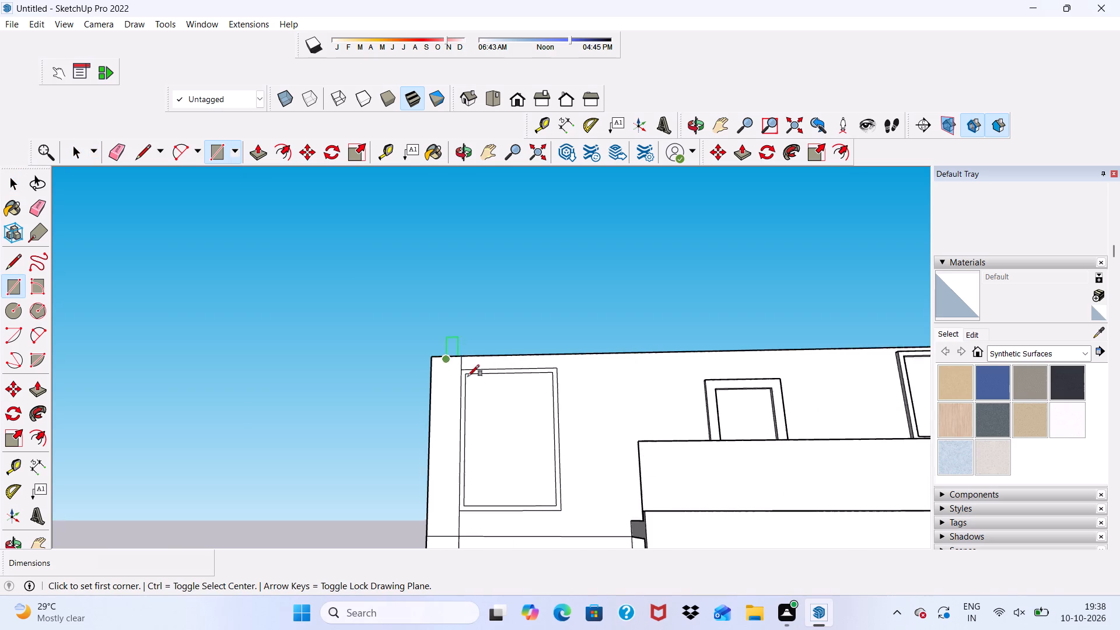
{"action": "scroll", "coordinate": [541, 395], "scroll_direction": "up", "scroll_amount": 4}
{"action": "left_click", "coordinate": [507, 370]}
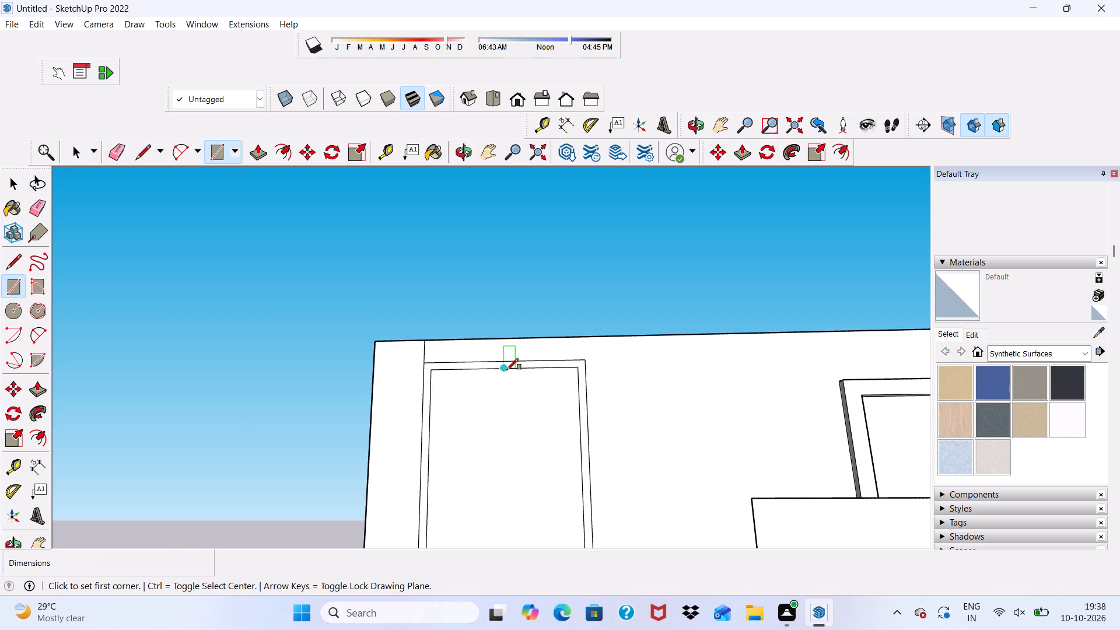
{"action": "scroll", "coordinate": [502, 313], "scroll_direction": "down", "scroll_amount": 11}
{"action": "scroll", "coordinate": [532, 390], "scroll_direction": "up", "scroll_amount": 5}
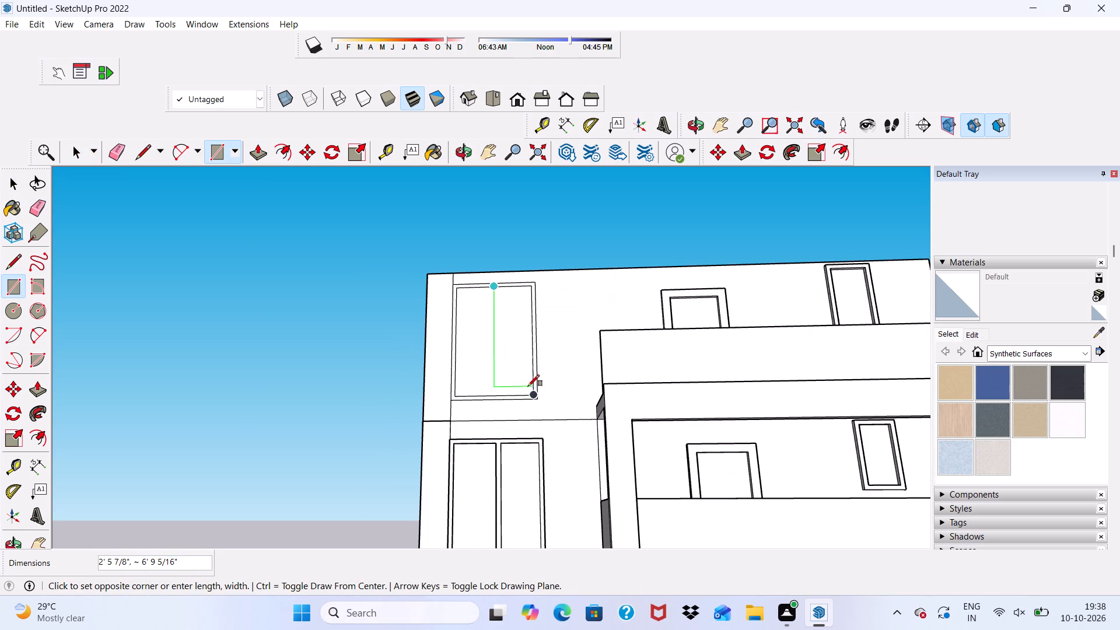
{"action": "scroll", "coordinate": [497, 387], "scroll_direction": "up", "scroll_amount": 10}
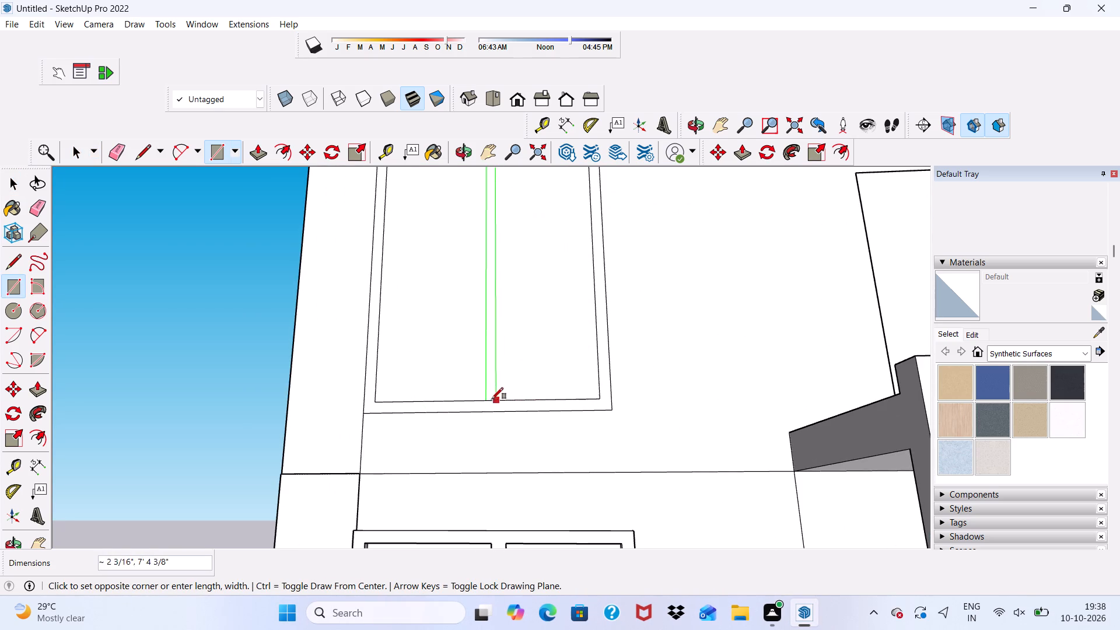
{"action": "left_click", "coordinate": [499, 400]}
{"action": "scroll", "coordinate": [471, 430], "scroll_direction": "down", "scroll_amount": 2}
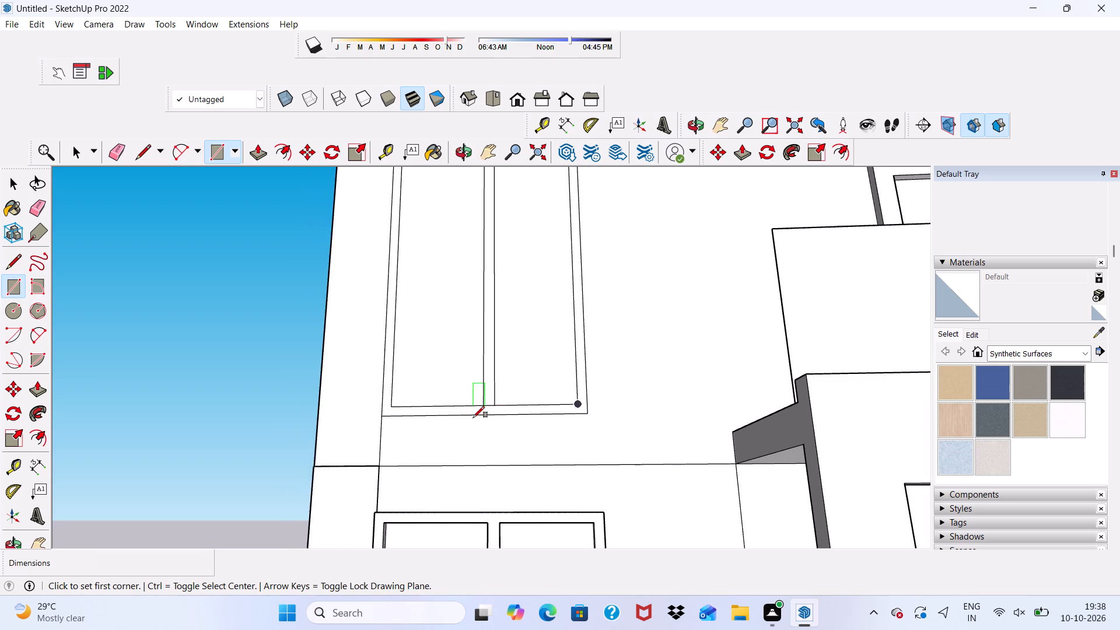
{"action": "key", "text": "space"}
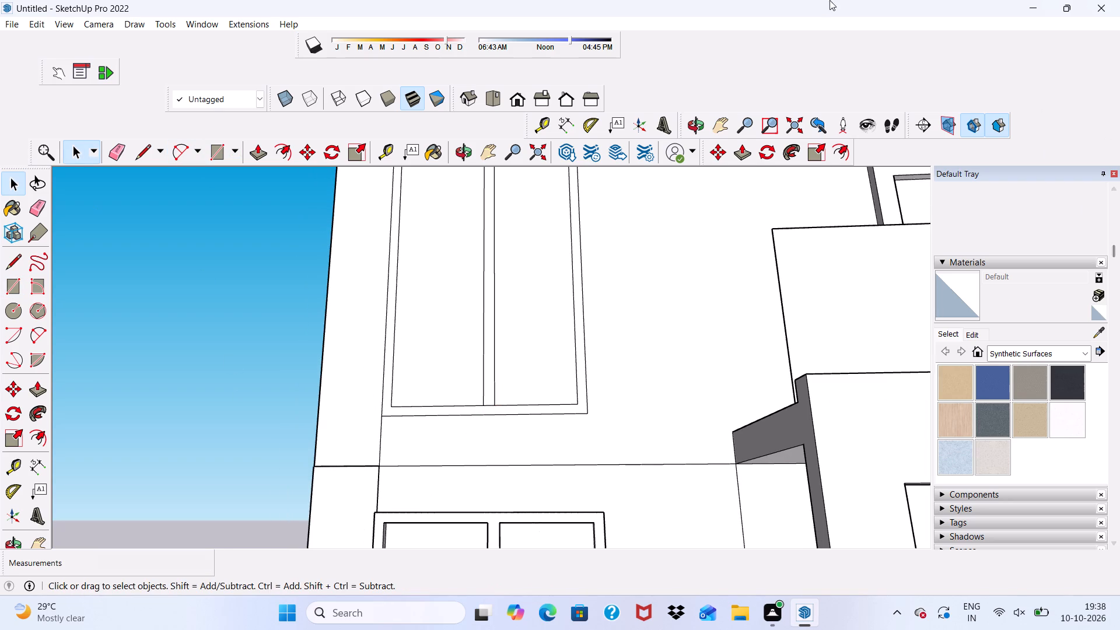
Erase the short edges at the mullion's bottom and top ends so it merges with the top-storey window frame.
{"action": "left_click_drag", "start_coordinate": [110, 145], "coordinate": [171, 188]}
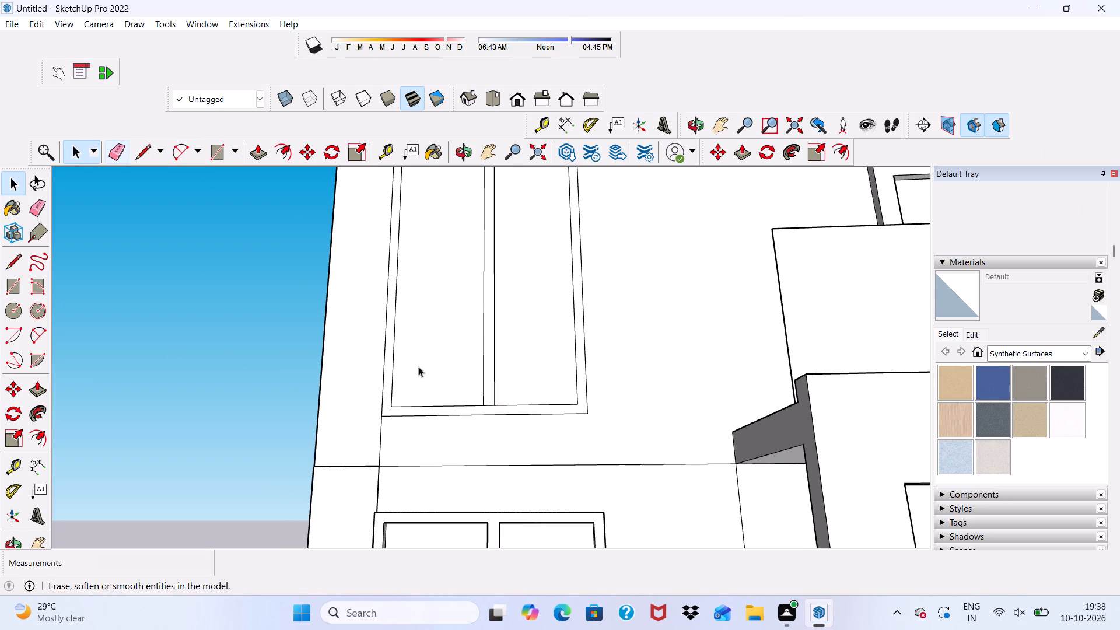
{"action": "scroll", "coordinate": [471, 393], "scroll_direction": "up", "scroll_amount": 5}
{"action": "scroll", "coordinate": [323, 318], "scroll_direction": "up", "scroll_amount": 2}
{"action": "left_click", "coordinate": [118, 147]}
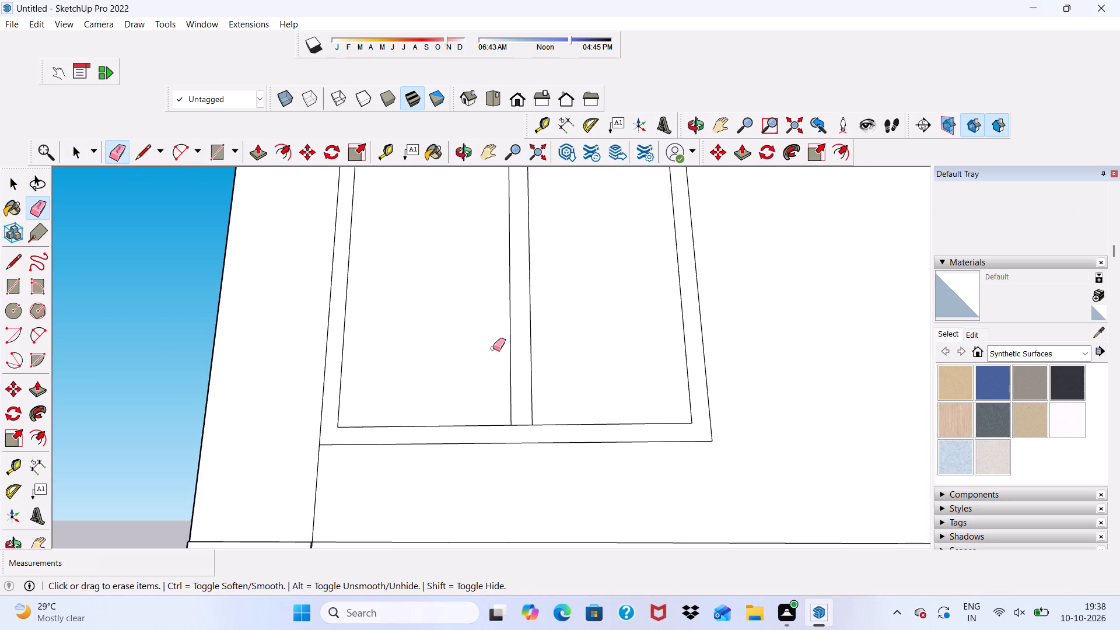
{"action": "scroll", "coordinate": [546, 408], "scroll_direction": "up", "scroll_amount": 4}
{"action": "left_click_drag", "start_coordinate": [507, 433], "coordinate": [508, 442]}
{"action": "scroll", "coordinate": [506, 432], "scroll_direction": "down", "scroll_amount": 6}
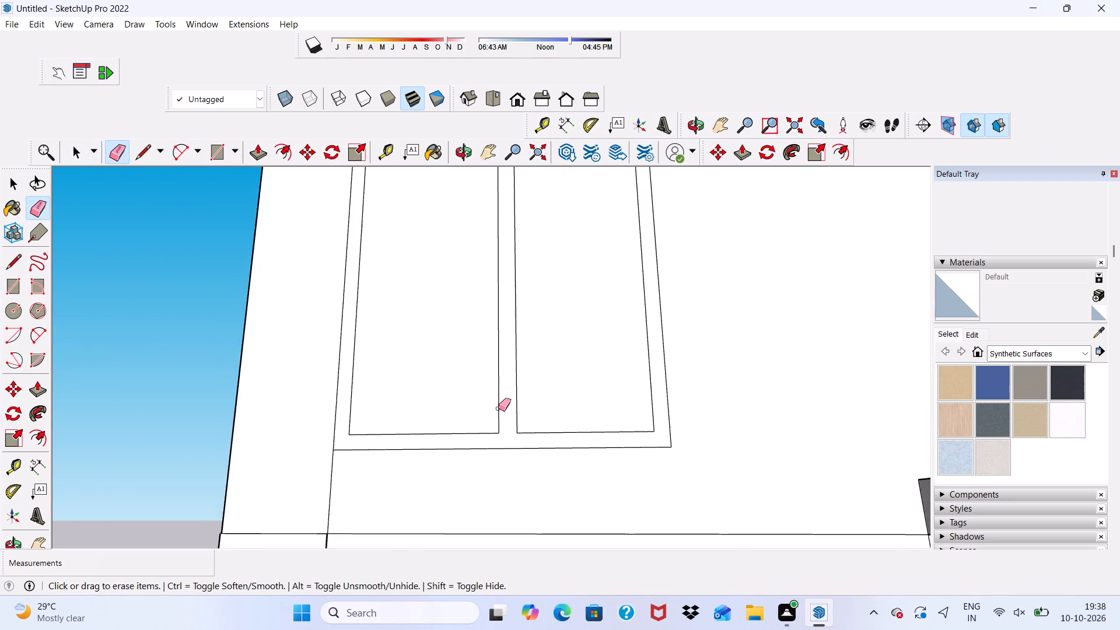
{"action": "scroll", "coordinate": [498, 408], "scroll_direction": "down", "scroll_amount": 10}
{"action": "scroll", "coordinate": [451, 243], "scroll_direction": "up", "scroll_amount": 9}
{"action": "scroll", "coordinate": [650, 304], "scroll_direction": "up", "scroll_amount": 3}
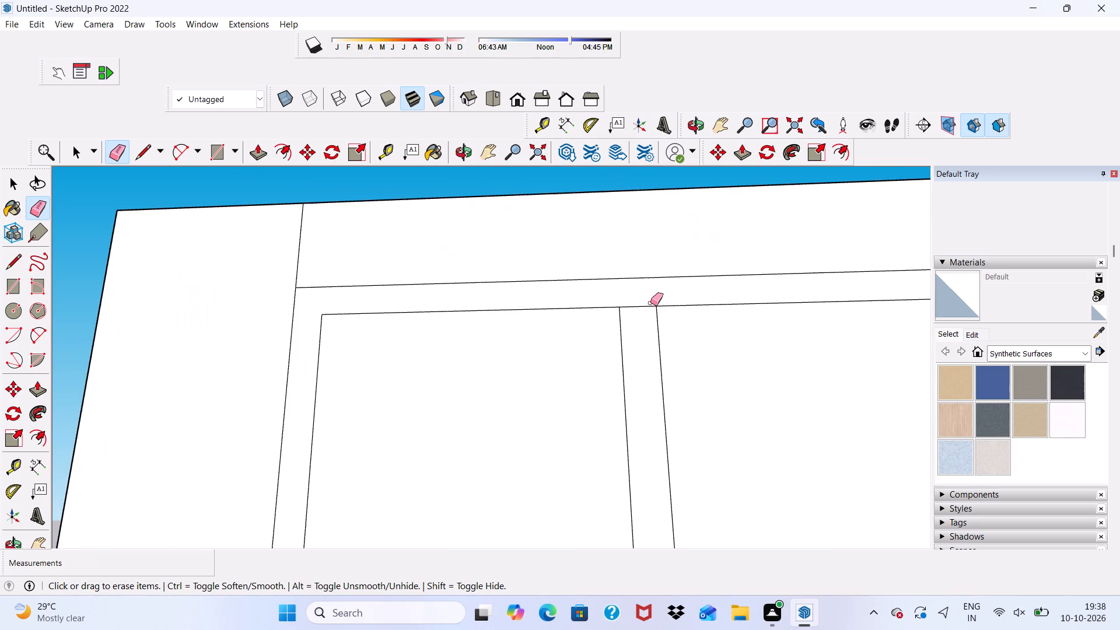
{"action": "left_click_drag", "start_coordinate": [636, 307], "coordinate": [635, 313]}
{"action": "key", "text": "space"}
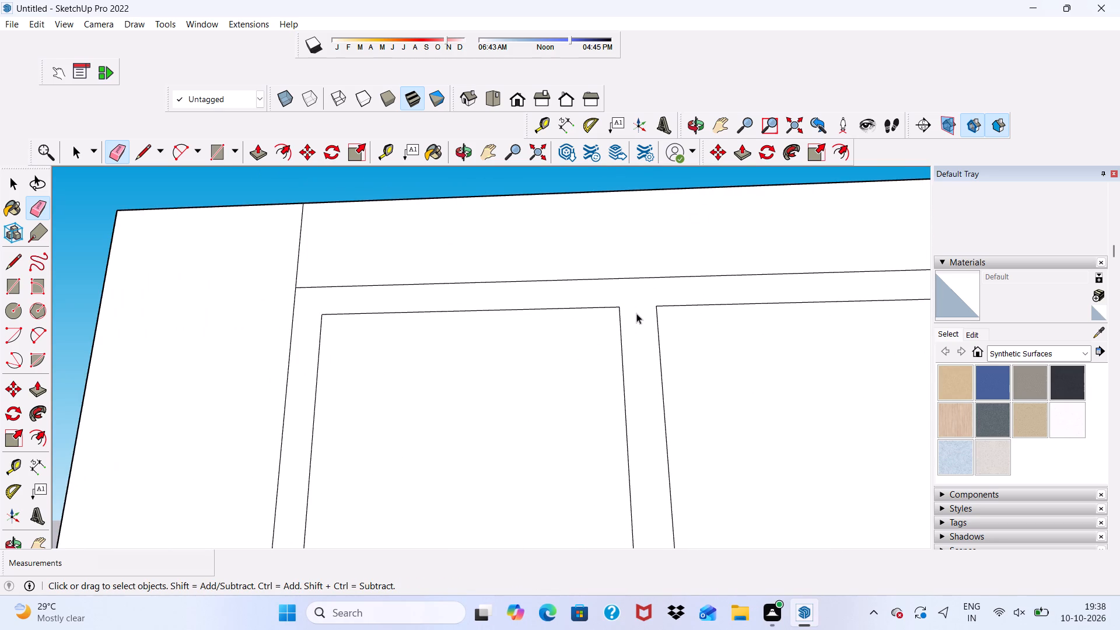
Extrude the merged frame and mullion face of the top-storey window 3" outward from the wall.
{"action": "left_click", "coordinate": [639, 342]}
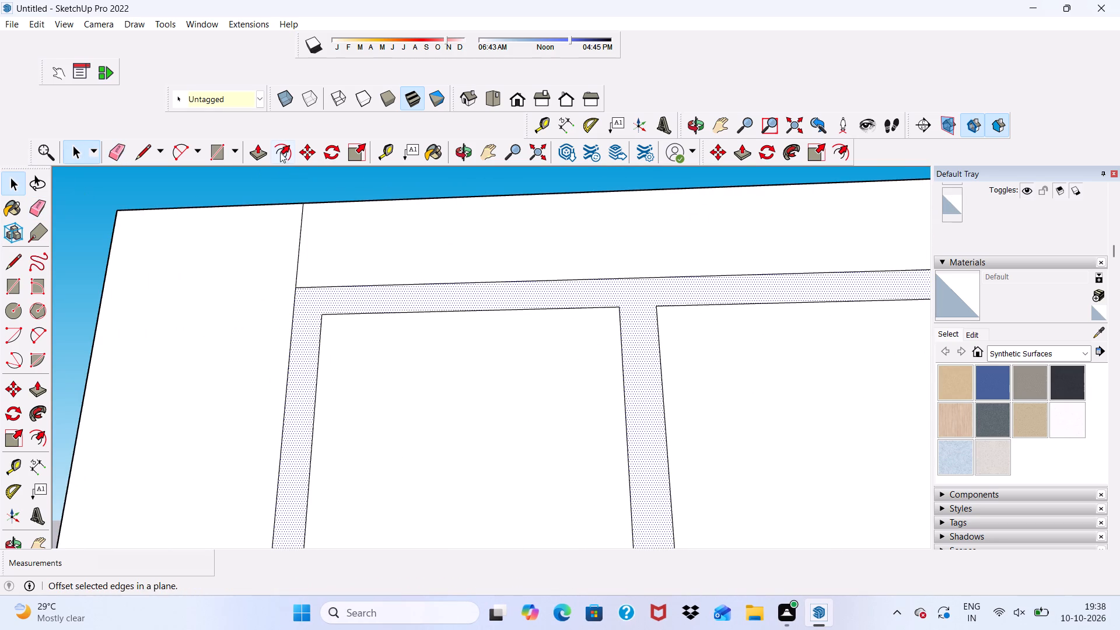
{"action": "left_click", "coordinate": [258, 149]}
{"action": "left_click", "coordinate": [317, 303]}
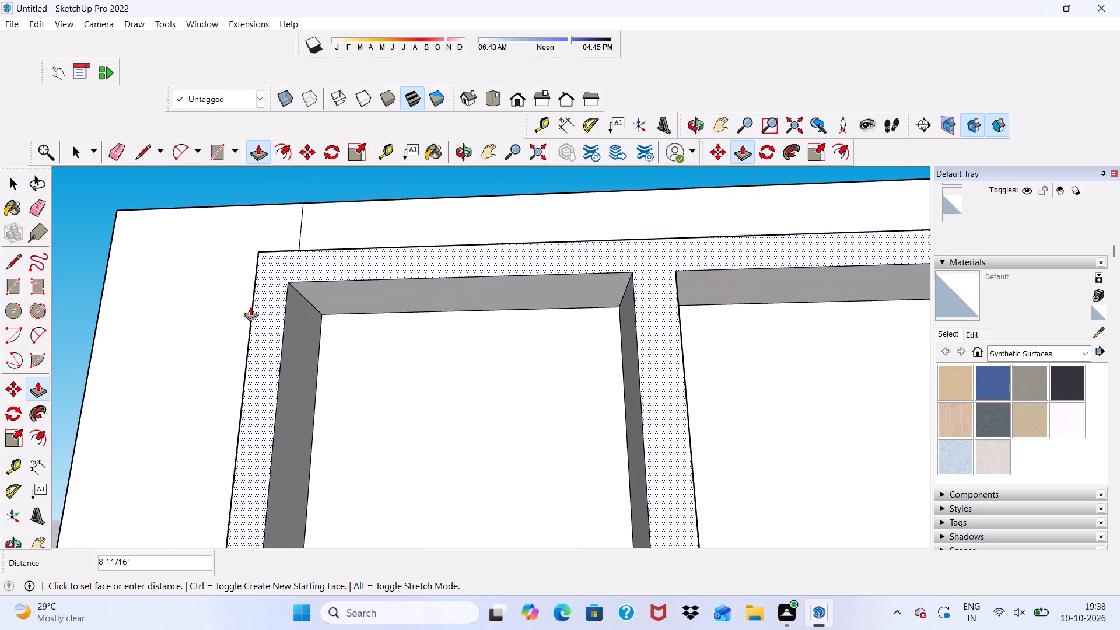
{"action": "key", "text": "3"}
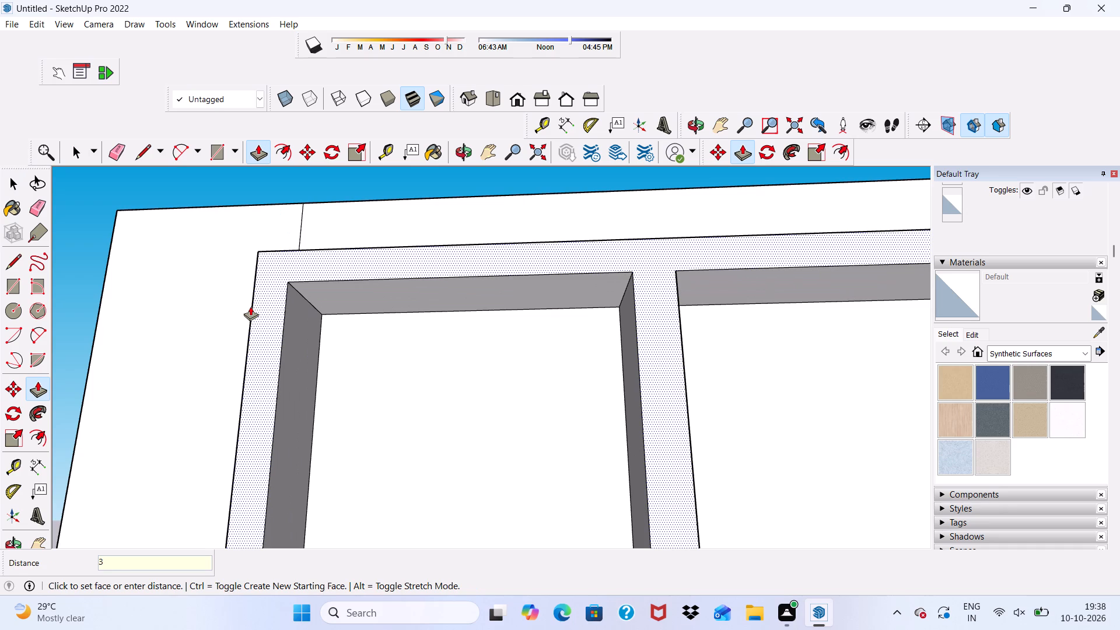
{"action": "key", "text": "shift+quotedbl"}
{"action": "key", "text": "Return"}
{"action": "key", "text": "space"}
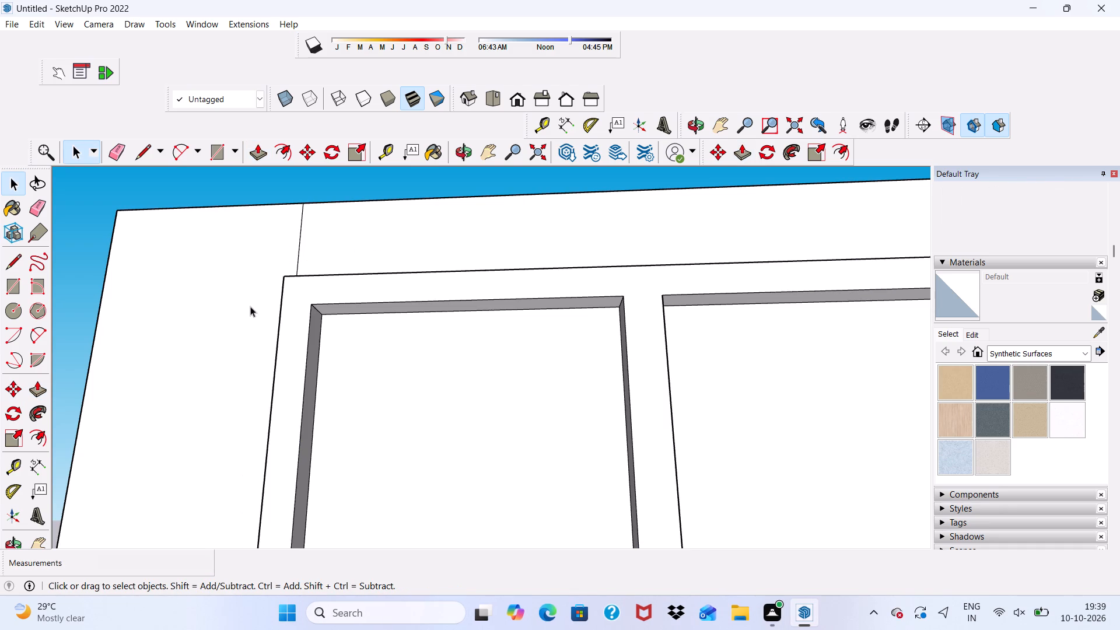
{"action": "scroll", "coordinate": [250, 308], "scroll_direction": "down", "scroll_amount": 13}
{"action": "key", "text": "space"}
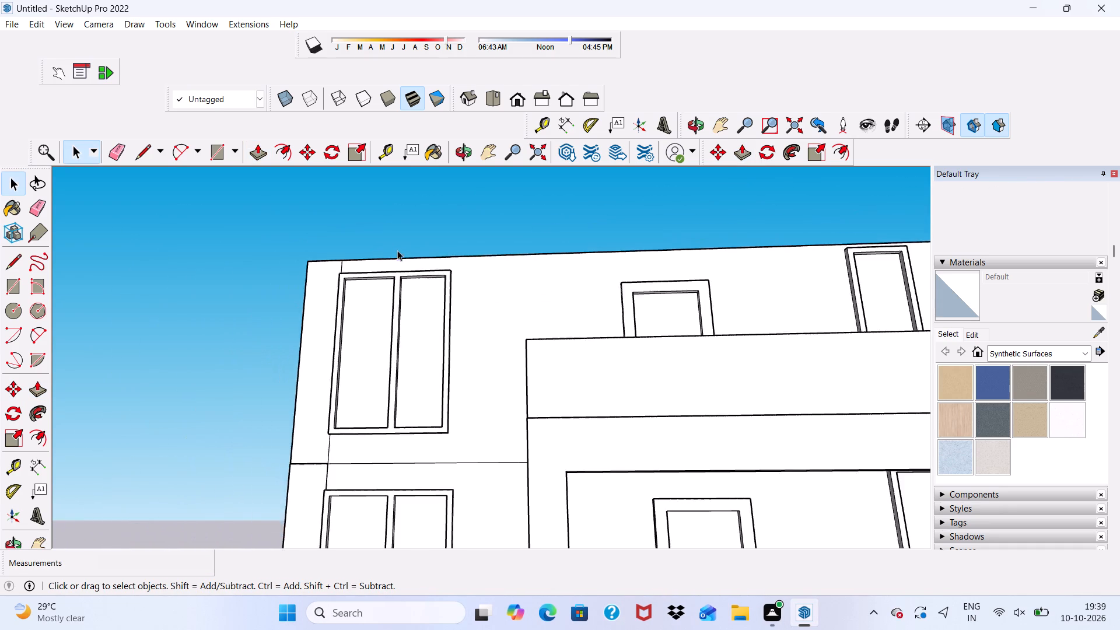
Examine the whole facade from several angles, comparing the top-storey window with the windows and balconies below.
{"action": "scroll", "coordinate": [397, 250], "scroll_direction": "down", "scroll_amount": 11}
{"action": "middle_click_drag", "start_coordinate": [375, 280], "coordinate": [323, 430]}
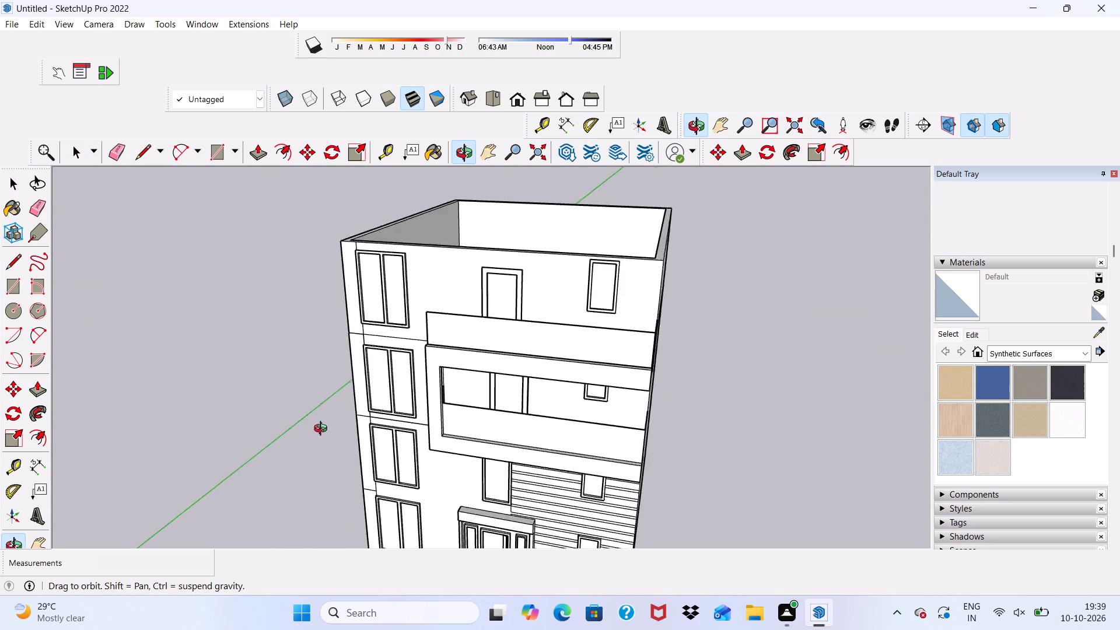
{"action": "middle_click_drag", "start_coordinate": [323, 430], "coordinate": [513, 318]}
{"action": "scroll", "coordinate": [487, 293], "scroll_direction": "up", "scroll_amount": 4}
{"action": "scroll", "coordinate": [480, 286], "scroll_direction": "down", "scroll_amount": 4}
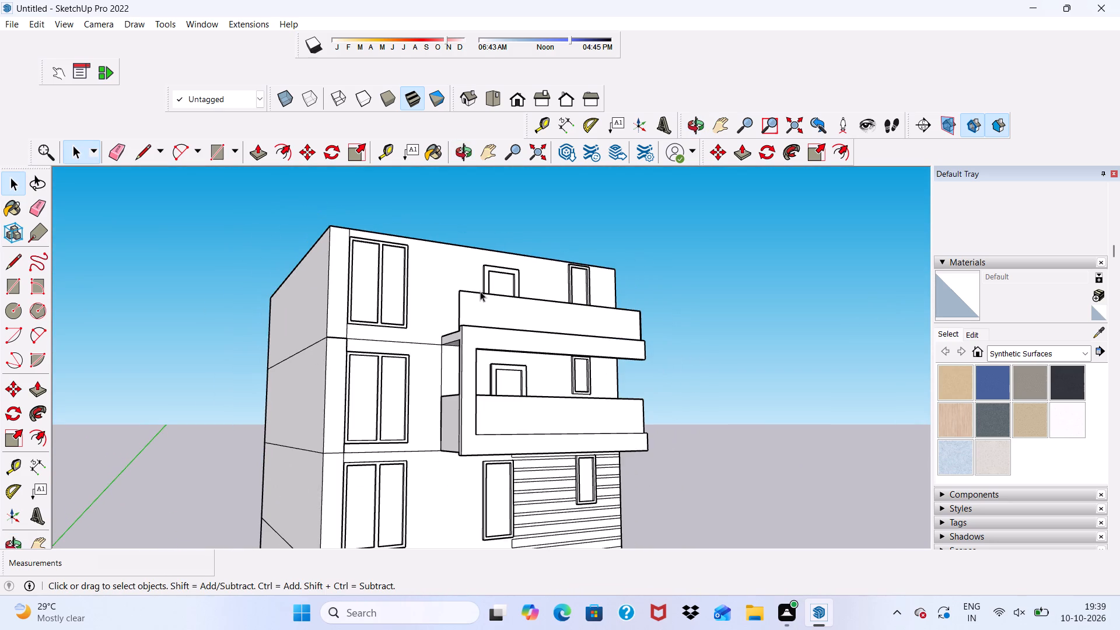
{"action": "scroll", "coordinate": [473, 285], "scroll_direction": "down", "scroll_amount": 1}
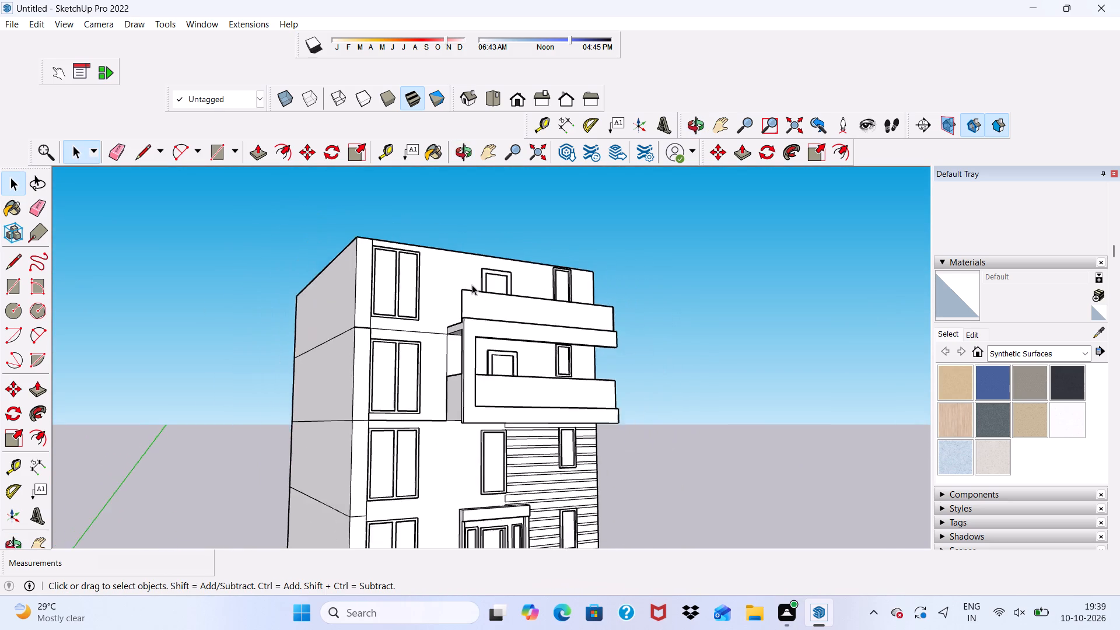
{"action": "scroll", "coordinate": [472, 285], "scroll_direction": "down", "scroll_amount": 2}
{"action": "middle_click_drag", "start_coordinate": [467, 314], "coordinate": [280, 291]}
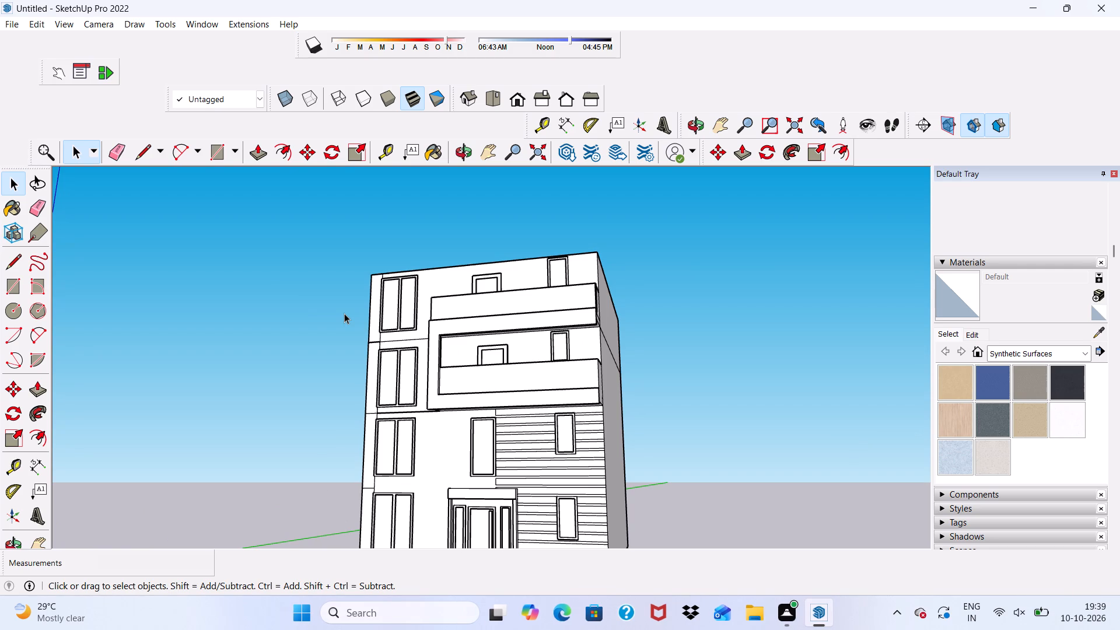
{"action": "middle_click_drag", "start_coordinate": [496, 291], "coordinate": [533, 317]}
{"action": "scroll", "coordinate": [523, 282], "scroll_direction": "down", "scroll_amount": 4}
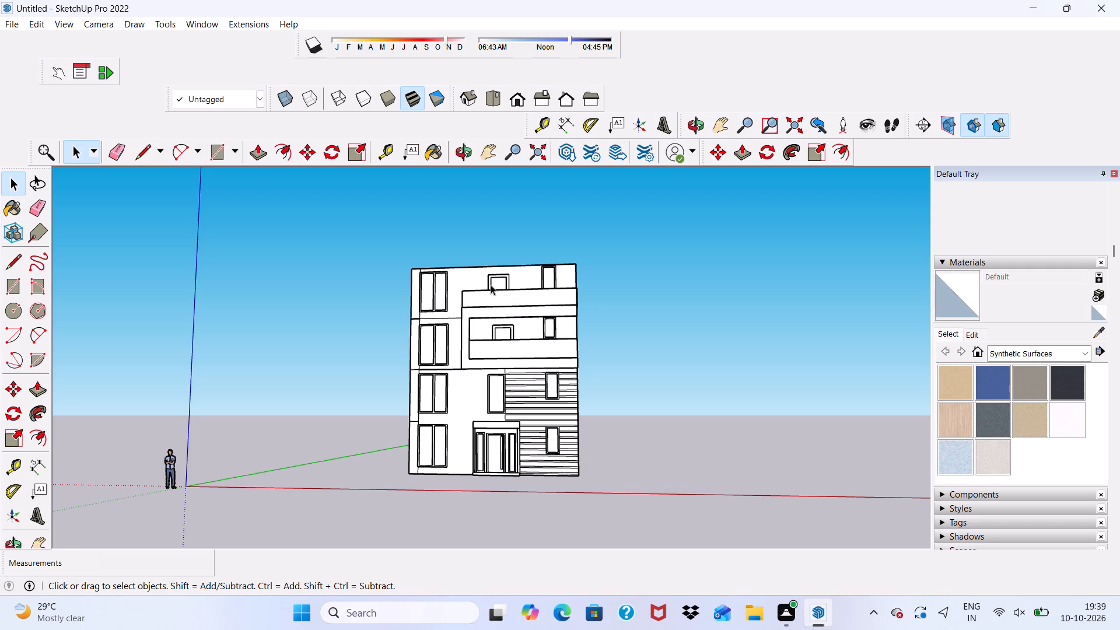
{"action": "scroll", "coordinate": [476, 259], "scroll_direction": "up", "scroll_amount": 1}
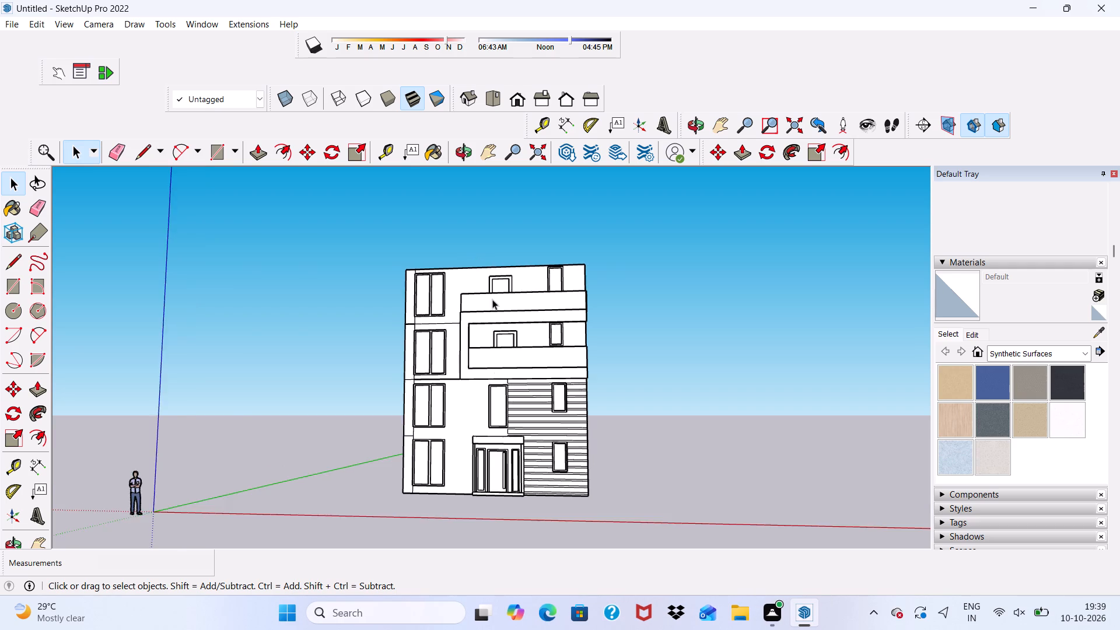
{"action": "scroll", "coordinate": [492, 299], "scroll_direction": "up", "scroll_amount": 2}
{"action": "scroll", "coordinate": [501, 347], "scroll_direction": "down", "scroll_amount": 2}
{"action": "scroll", "coordinate": [562, 418], "scroll_direction": "up", "scroll_amount": 1}
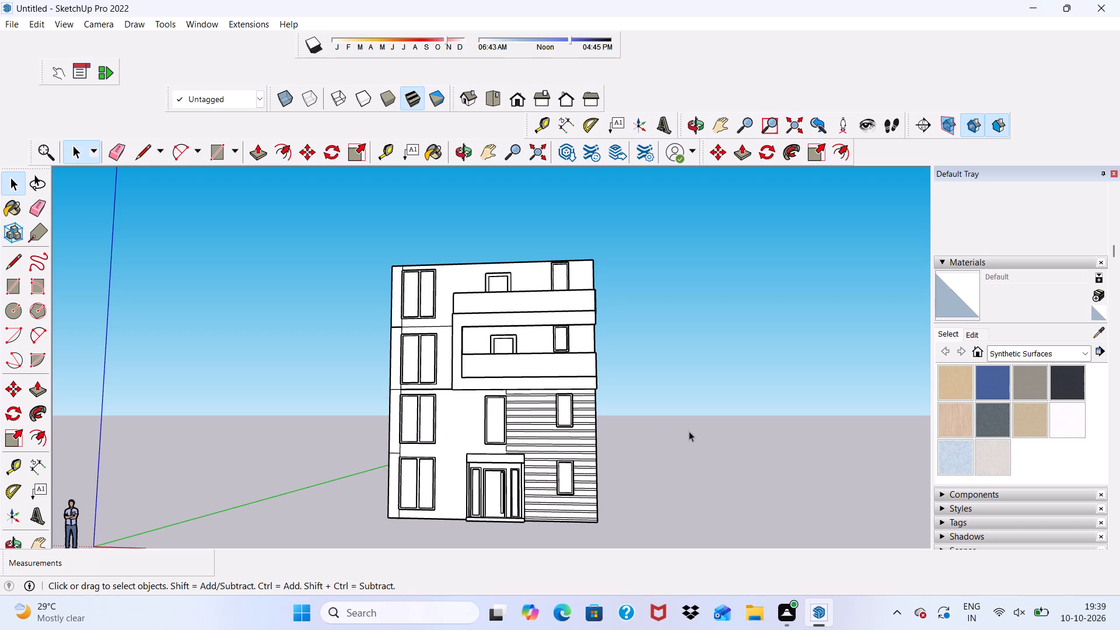
Draw a vertical strip about 2' 2" wide and 9' high on the top-storey wall, from the balcony's inner corner to the wall's top edge.
{"action": "scroll", "coordinate": [667, 436], "scroll_direction": "down", "scroll_amount": 2}
{"action": "scroll", "coordinate": [699, 388], "scroll_direction": "down", "scroll_amount": 3}
{"action": "middle_click_drag", "start_coordinate": [550, 364], "coordinate": [607, 539]}
{"action": "scroll", "coordinate": [502, 323], "scroll_direction": "up", "scroll_amount": 16}
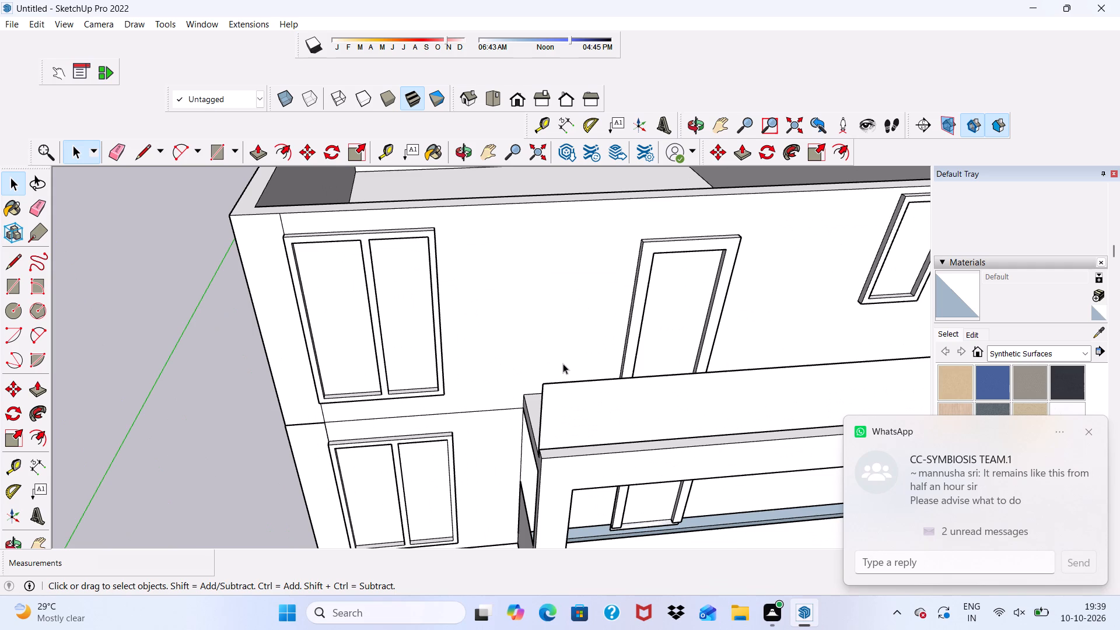
{"action": "scroll", "coordinate": [503, 322], "scroll_direction": "down", "scroll_amount": 4}
{"action": "middle_click_drag", "start_coordinate": [519, 341], "coordinate": [457, 411]}
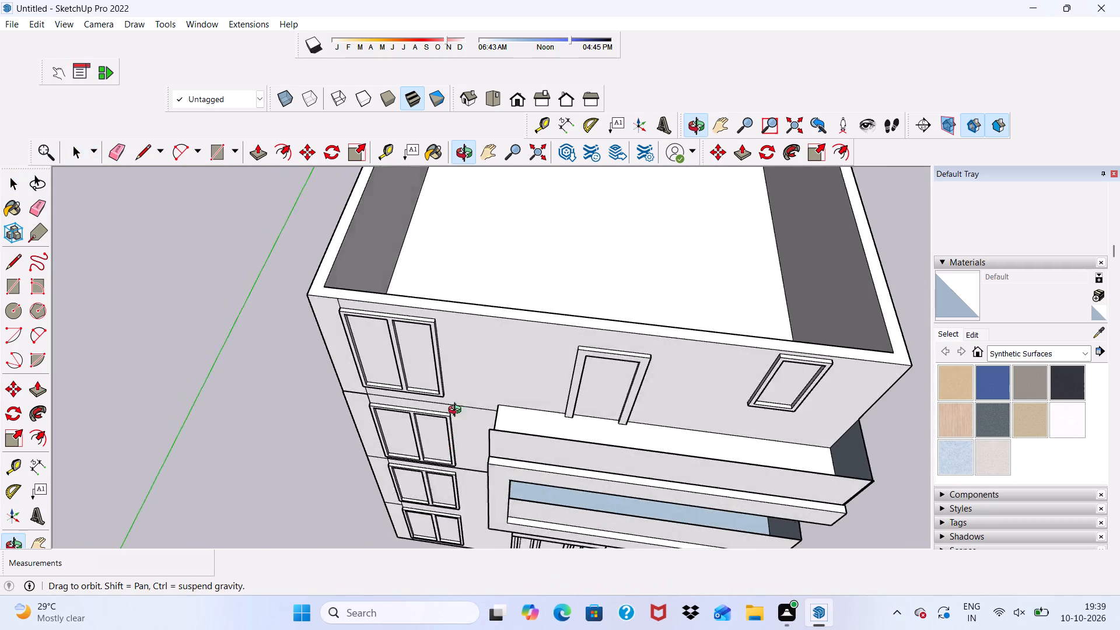
{"action": "middle_click_drag", "start_coordinate": [457, 411], "coordinate": [459, 404]}
{"action": "scroll", "coordinate": [505, 379], "scroll_direction": "up", "scroll_amount": 1}
{"action": "left_click", "coordinate": [212, 147]}
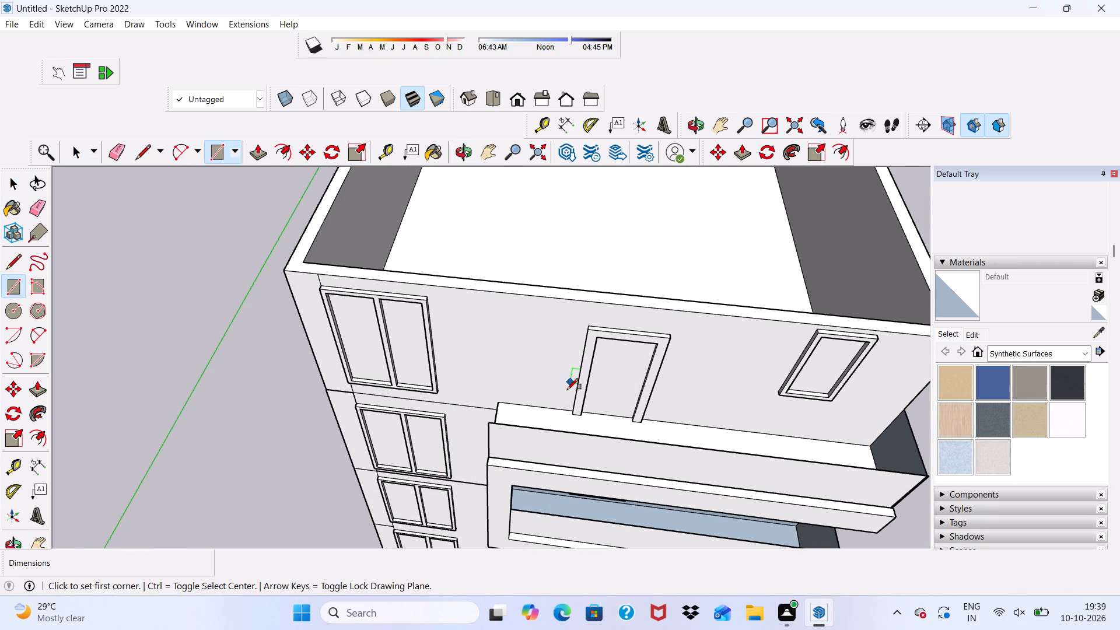
{"action": "scroll", "coordinate": [516, 407], "scroll_direction": "up", "scroll_amount": 7}
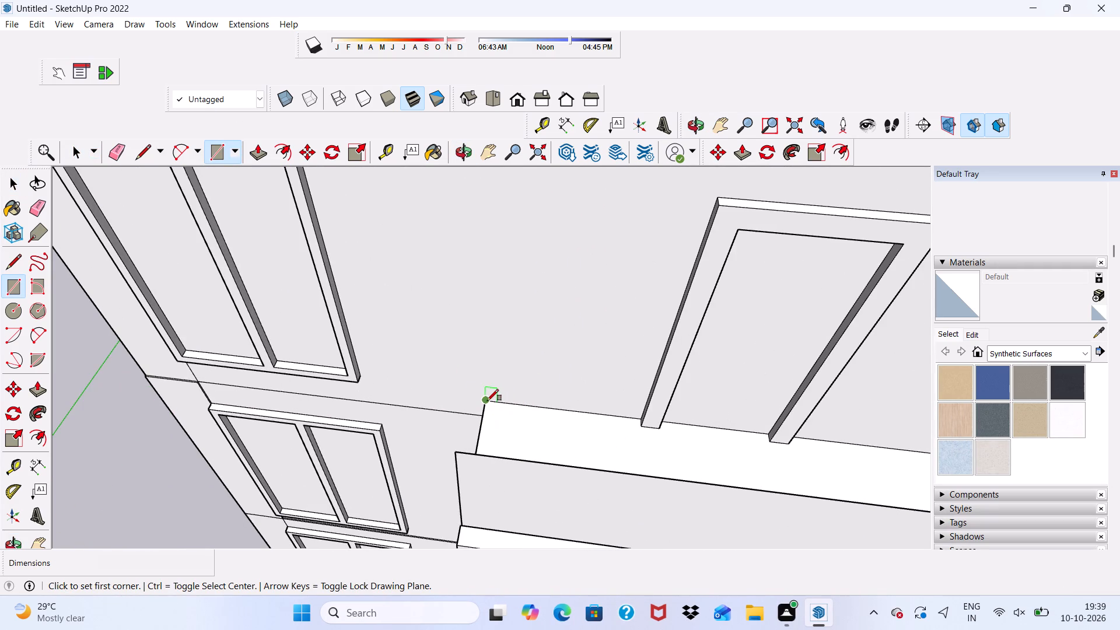
{"action": "left_click", "coordinate": [487, 401]}
{"action": "scroll", "coordinate": [569, 370], "scroll_direction": "down", "scroll_amount": 5}
{"action": "scroll", "coordinate": [618, 260], "scroll_direction": "down", "scroll_amount": 3}
{"action": "middle_click_drag", "start_coordinate": [615, 255], "coordinate": [615, 209]}
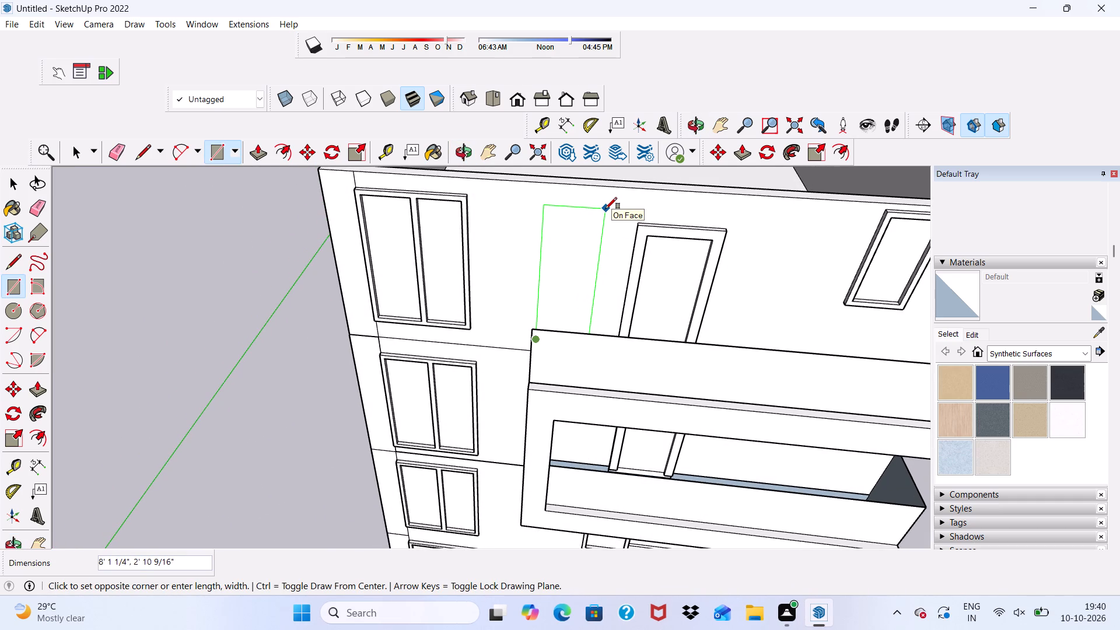
{"action": "scroll", "coordinate": [632, 274], "scroll_direction": "up", "scroll_amount": 2}
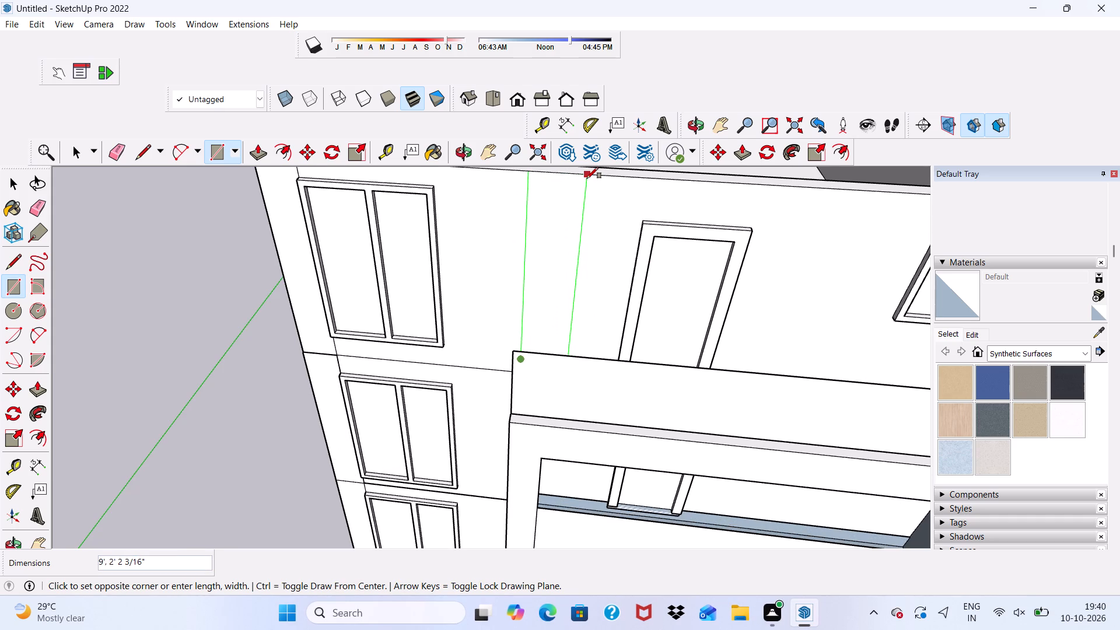
{"action": "left_click", "coordinate": [587, 178]}
{"action": "scroll", "coordinate": [593, 201], "scroll_direction": "down", "scroll_amount": 2}
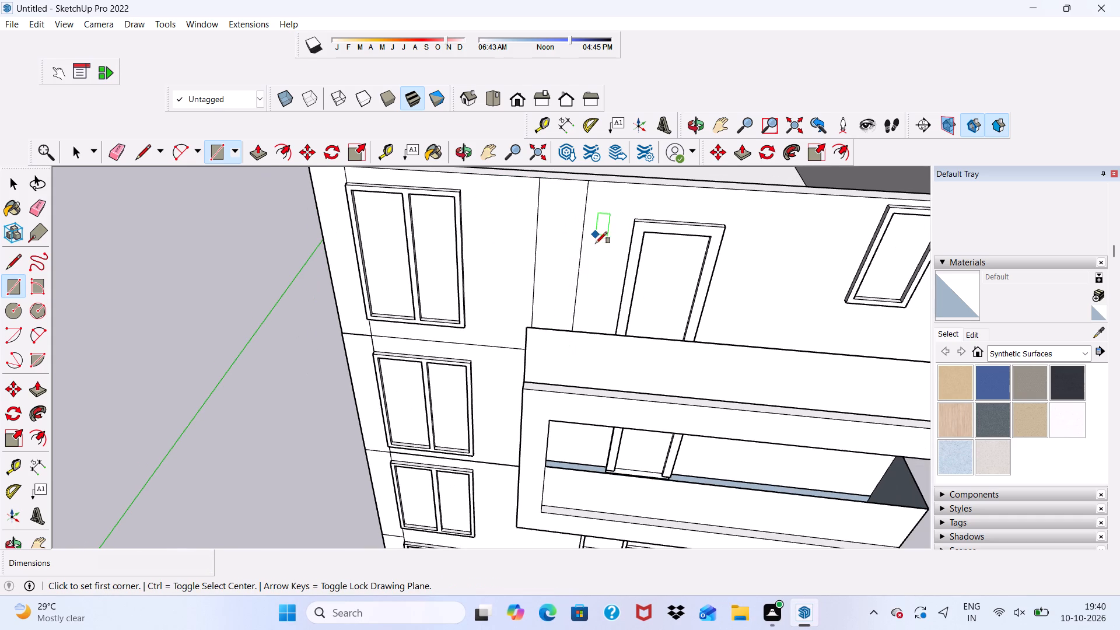
{"action": "key", "text": "space"}
{"action": "scroll", "coordinate": [584, 226], "scroll_direction": "up", "scroll_amount": 3}
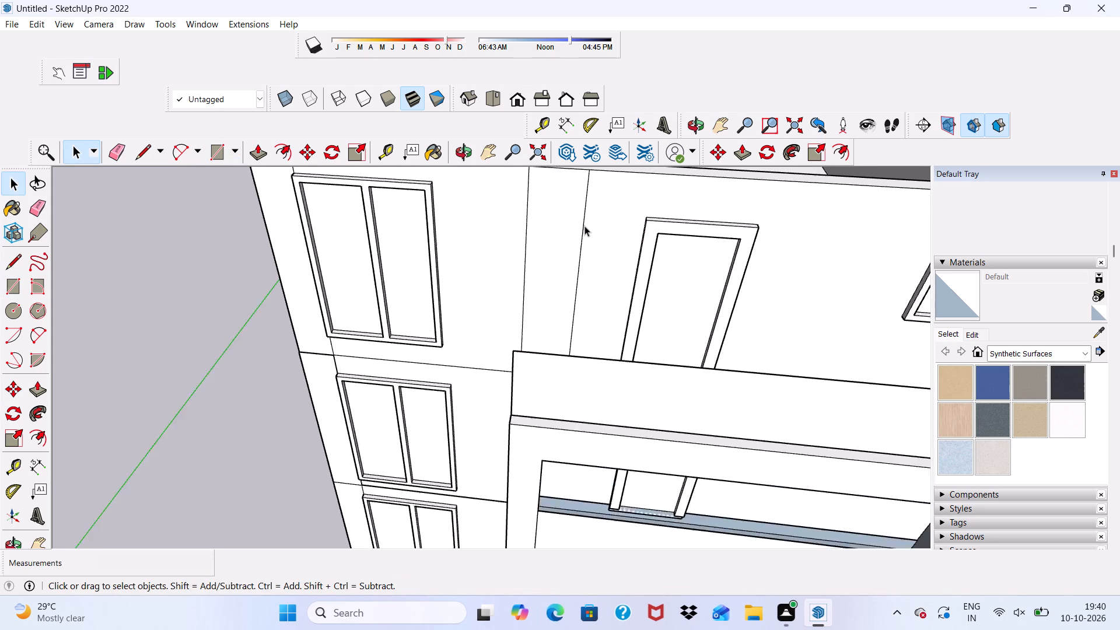
{"action": "scroll", "coordinate": [583, 225], "scroll_direction": "down", "scroll_amount": 5}
{"action": "middle_click_drag", "start_coordinate": [573, 234], "coordinate": [533, 324]}
{"action": "scroll", "coordinate": [351, 218], "scroll_direction": "up", "scroll_amount": 6}
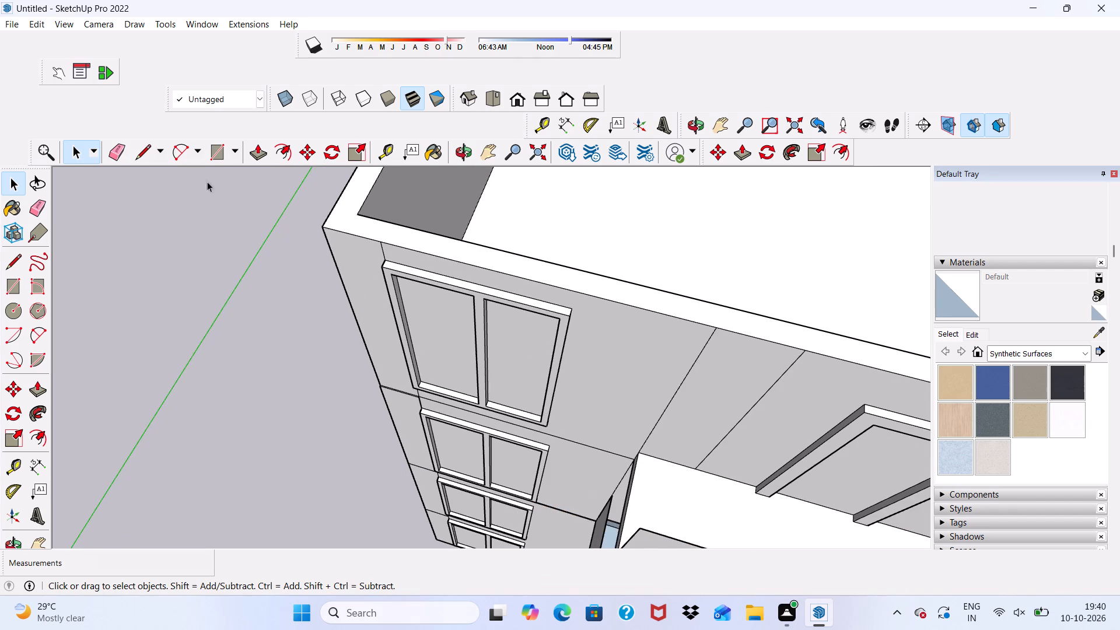
Draw a rectangle about 3' 2" by 35' across the roof, from the back wall's outer top edge to the front wall's.
{"action": "left_click", "coordinate": [219, 157]}
{"action": "scroll", "coordinate": [264, 205], "scroll_direction": "down", "scroll_amount": 16}
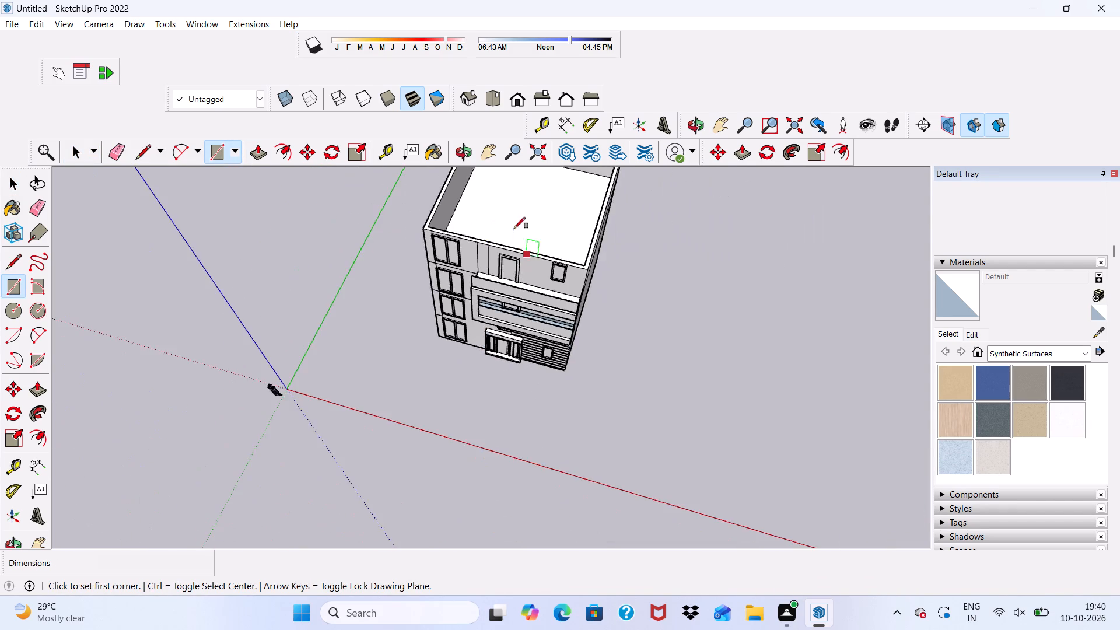
{"action": "scroll", "coordinate": [514, 229], "scroll_direction": "down", "scroll_amount": 5}
{"action": "scroll", "coordinate": [548, 184], "scroll_direction": "up", "scroll_amount": 6}
{"action": "scroll", "coordinate": [548, 168], "scroll_direction": "down", "scroll_amount": 11}
{"action": "scroll", "coordinate": [564, 208], "scroll_direction": "up", "scroll_amount": 7}
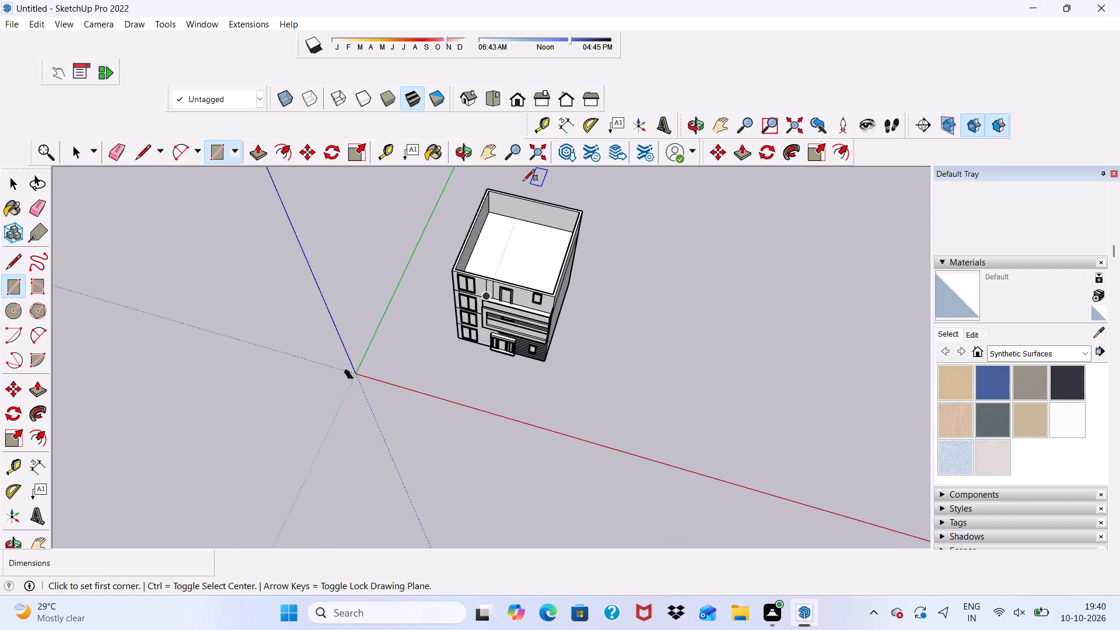
{"action": "scroll", "coordinate": [523, 181], "scroll_direction": "up", "scroll_amount": 12}
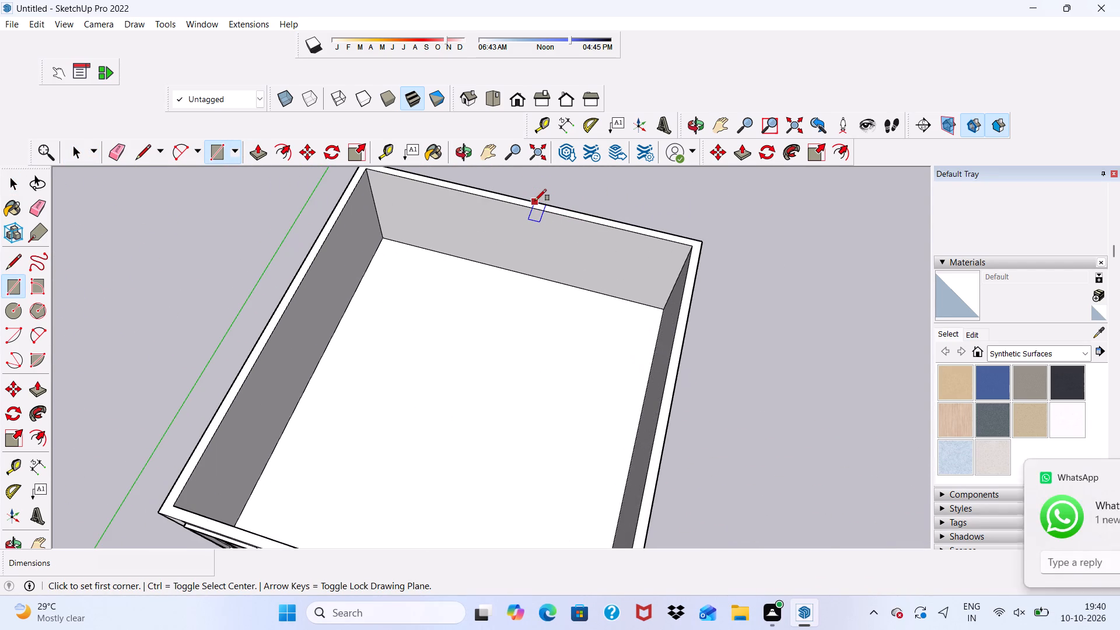
{"action": "left_click", "coordinate": [535, 201]}
{"action": "scroll", "coordinate": [535, 201], "scroll_direction": "down", "scroll_amount": 8}
{"action": "scroll", "coordinate": [491, 365], "scroll_direction": "up", "scroll_amount": 13}
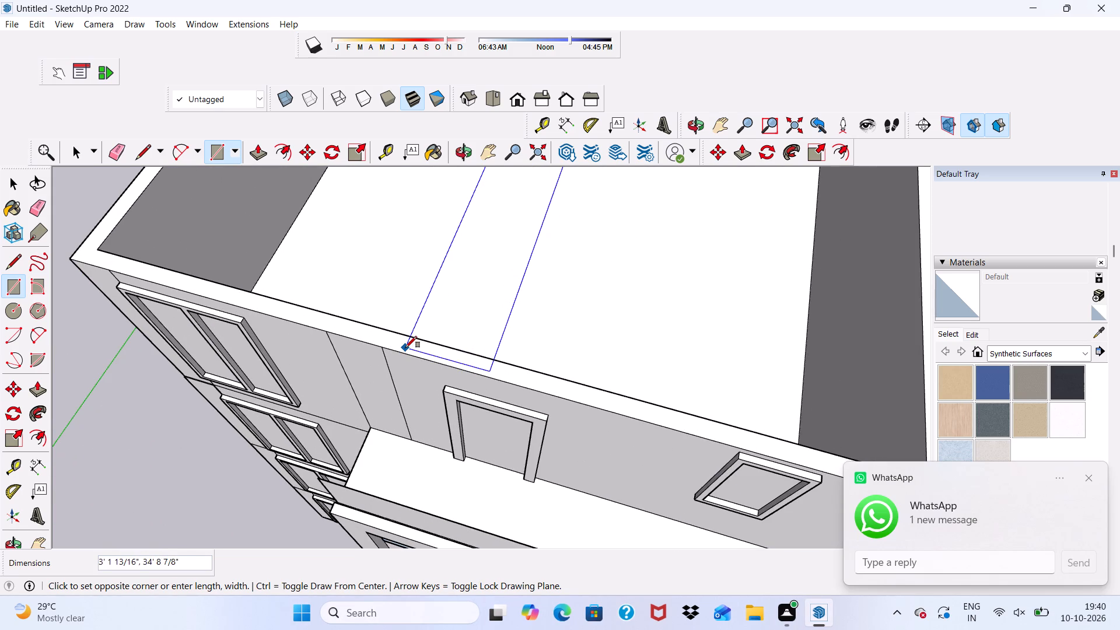
{"action": "left_click", "coordinate": [404, 352]}
Erase the rectangle's edges on the front wall's top and its two long lines across the roof, keeping the closed roof face.
{"action": "left_click", "coordinate": [119, 148]}
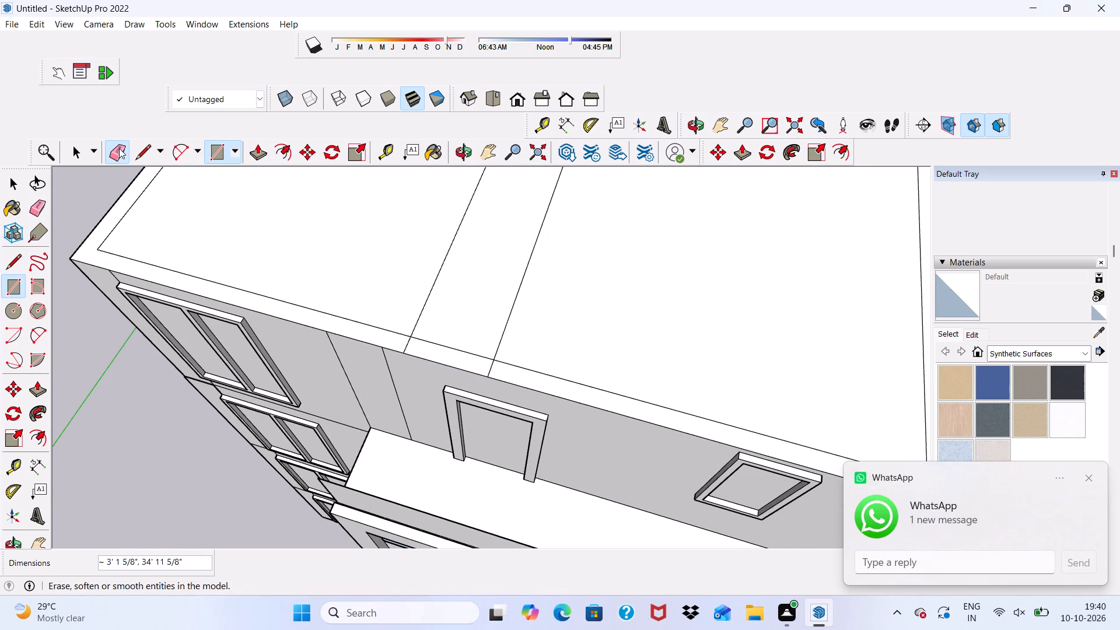
{"action": "scroll", "coordinate": [413, 346], "scroll_direction": "up", "scroll_amount": 4}
{"action": "left_click_drag", "start_coordinate": [395, 361], "coordinate": [441, 364]}
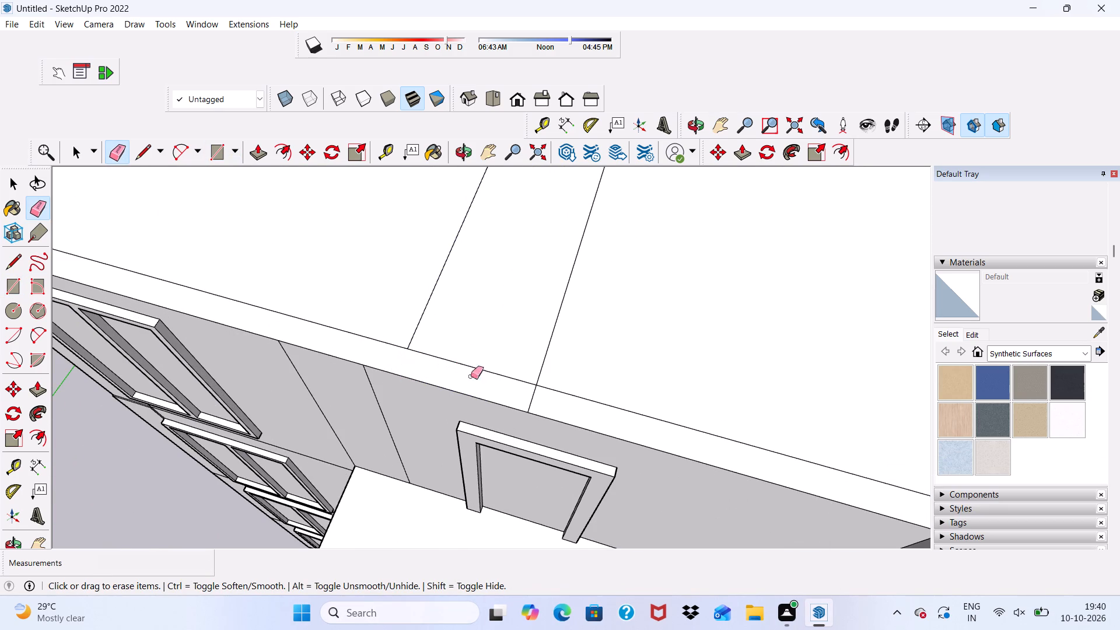
{"action": "left_click_drag", "start_coordinate": [527, 390], "coordinate": [559, 407]}
{"action": "left_click_drag", "start_coordinate": [410, 306], "coordinate": [520, 326]}
{"action": "left_click_drag", "start_coordinate": [548, 320], "coordinate": [552, 321]}
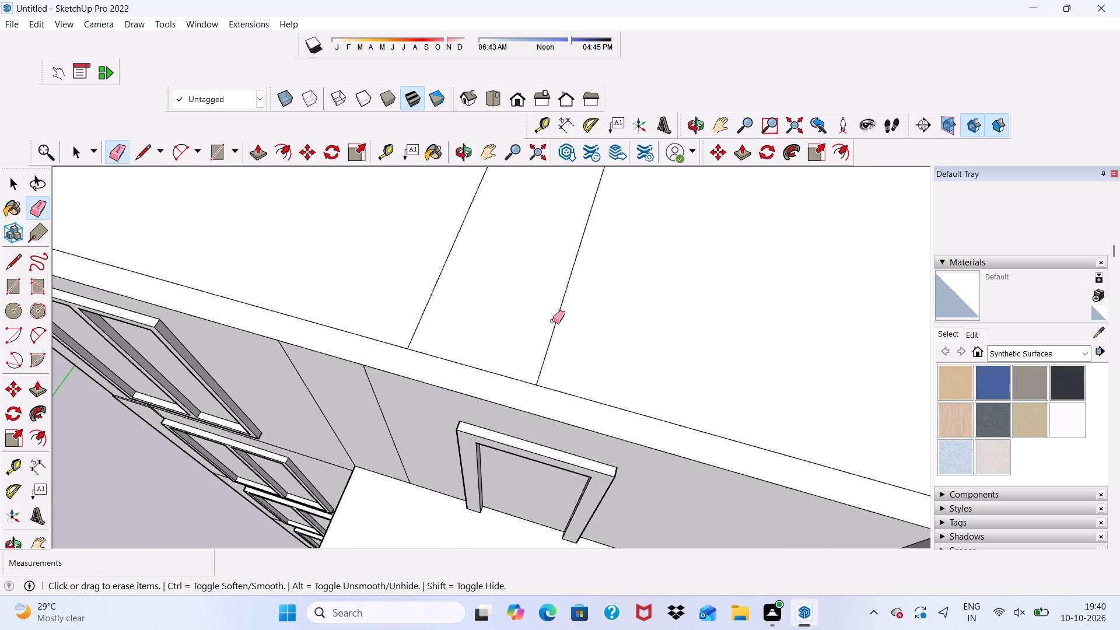
{"action": "left_click_drag", "start_coordinate": [552, 321], "coordinate": [558, 324]}
{"action": "left_click_drag", "start_coordinate": [421, 289], "coordinate": [453, 303]}
Erase the two leftover short edges across the back wall's top so the rim is one continuous face.
{"action": "scroll", "coordinate": [446, 314], "scroll_direction": "down", "scroll_amount": 11}
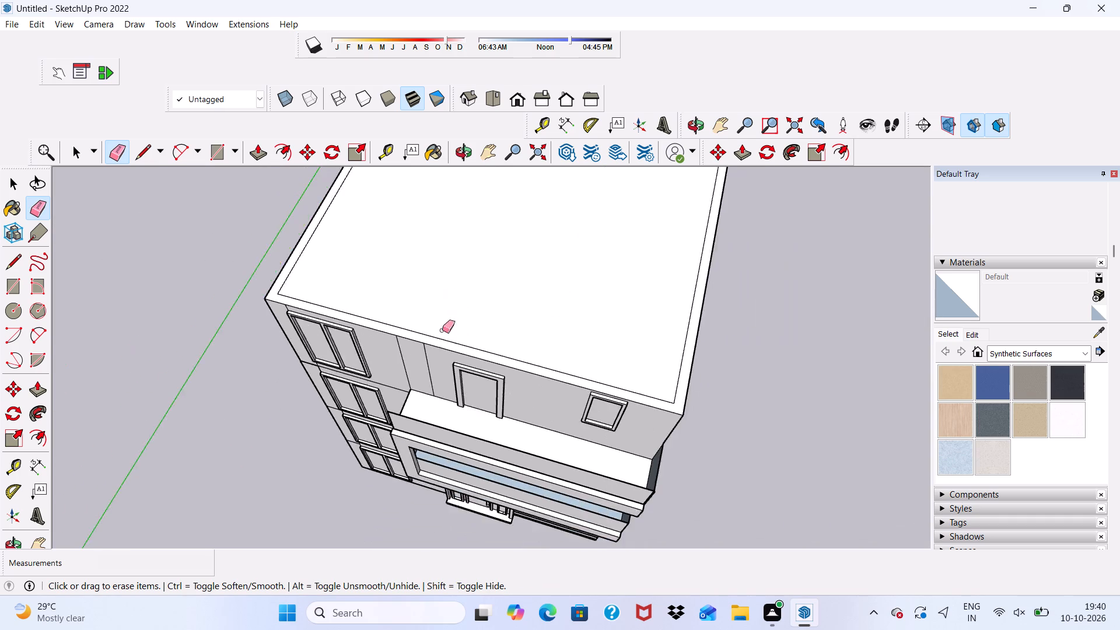
{"action": "scroll", "coordinate": [442, 330], "scroll_direction": "down", "scroll_amount": 12}
{"action": "scroll", "coordinate": [460, 217], "scroll_direction": "up", "scroll_amount": 15}
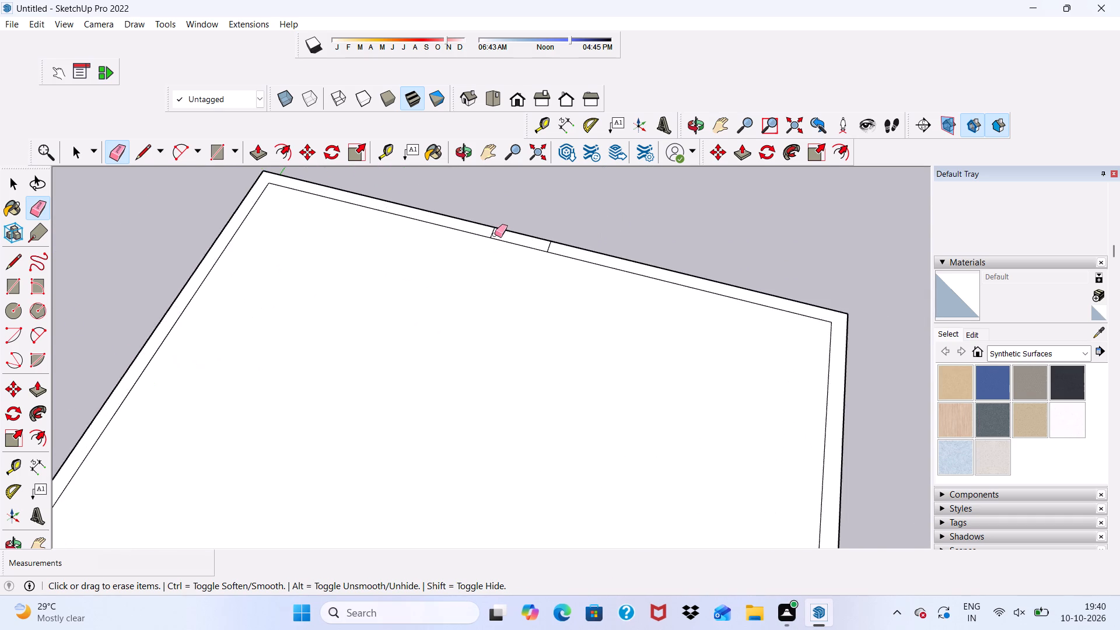
{"action": "scroll", "coordinate": [495, 235], "scroll_direction": "up", "scroll_amount": 8}
{"action": "left_click_drag", "start_coordinate": [489, 230], "coordinate": [494, 241]}
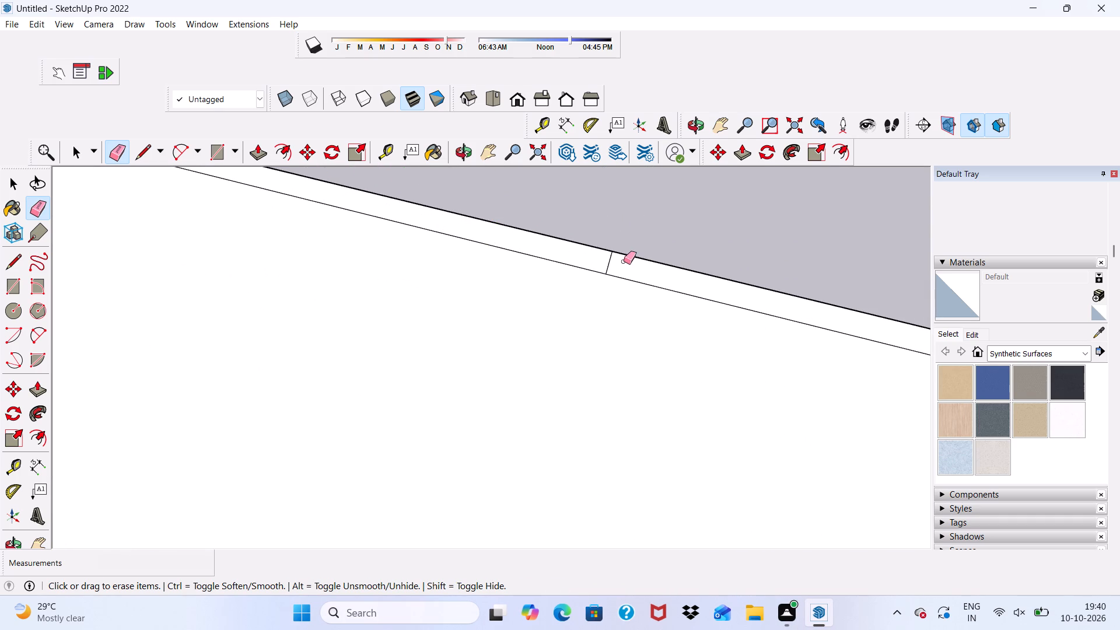
{"action": "left_click_drag", "start_coordinate": [624, 261], "coordinate": [608, 266]}
{"action": "left_click", "coordinate": [607, 266]}
Extrude the wall-top rim face 10' upward to raise the walls of another storey.
{"action": "key", "text": "space"}
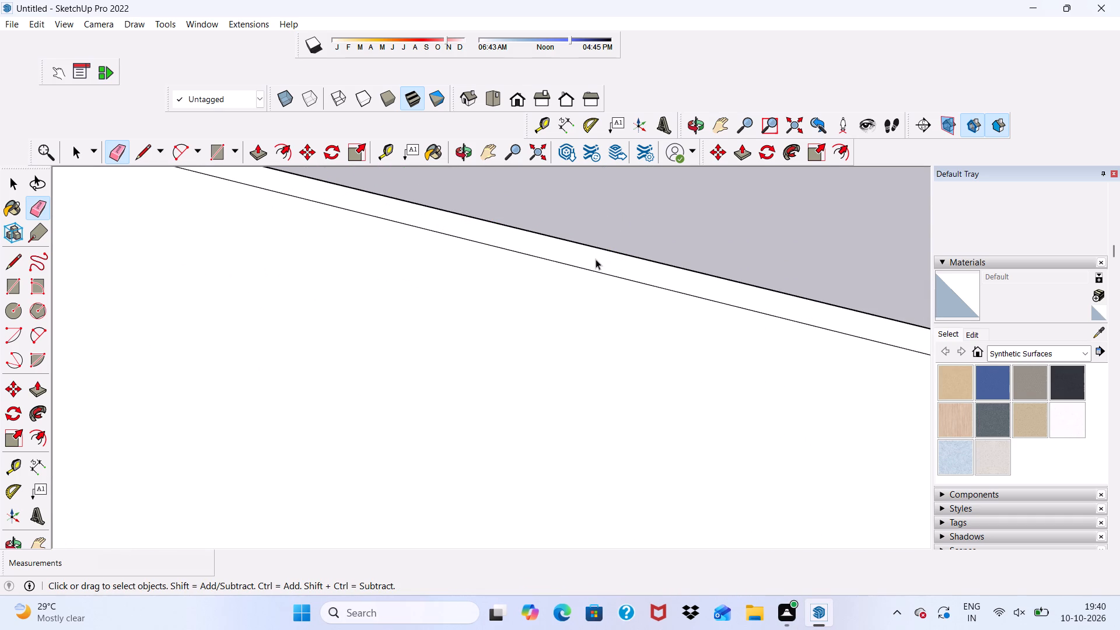
{"action": "left_click", "coordinate": [594, 264]}
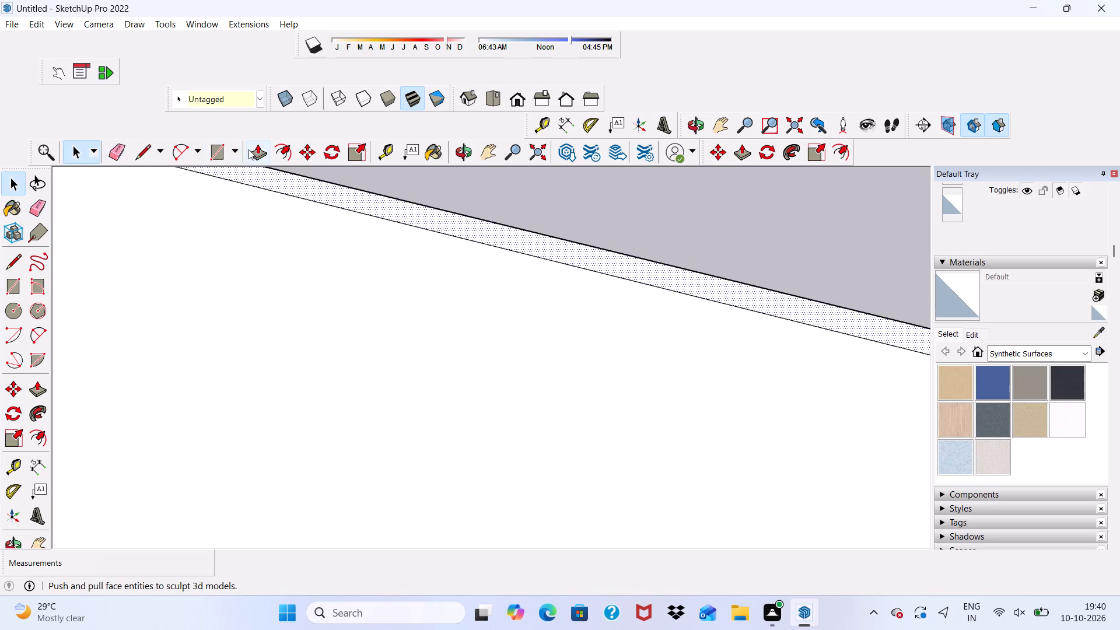
{"action": "left_click", "coordinate": [249, 149]}
{"action": "scroll", "coordinate": [366, 201], "scroll_direction": "up", "scroll_amount": 3}
{"action": "left_click", "coordinate": [366, 201]}
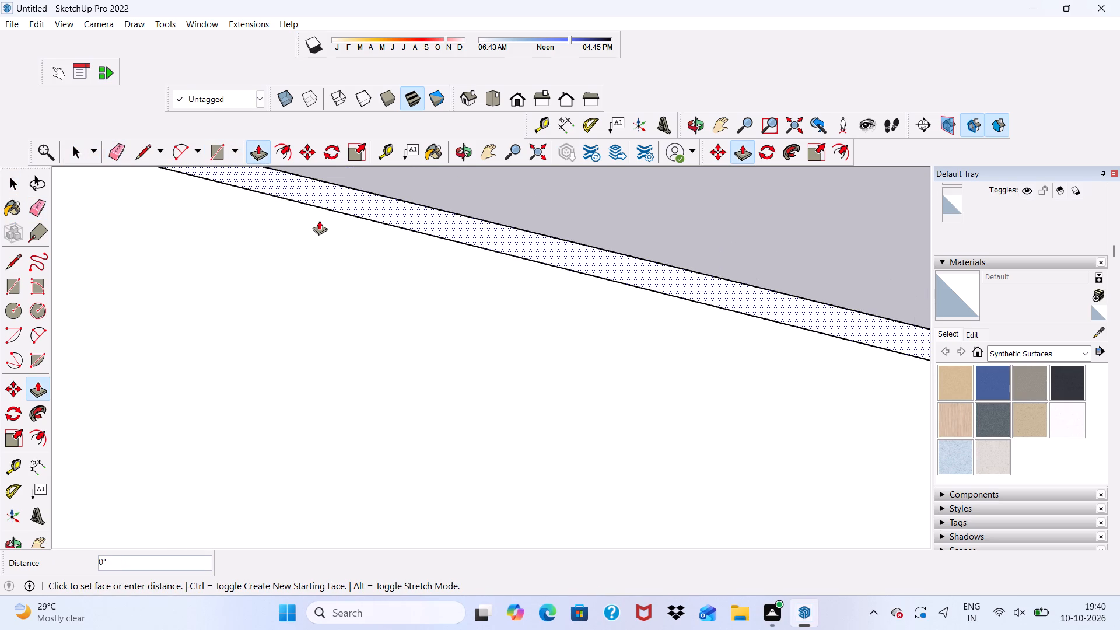
{"action": "scroll", "coordinate": [319, 220], "scroll_direction": "down", "scroll_amount": 19}
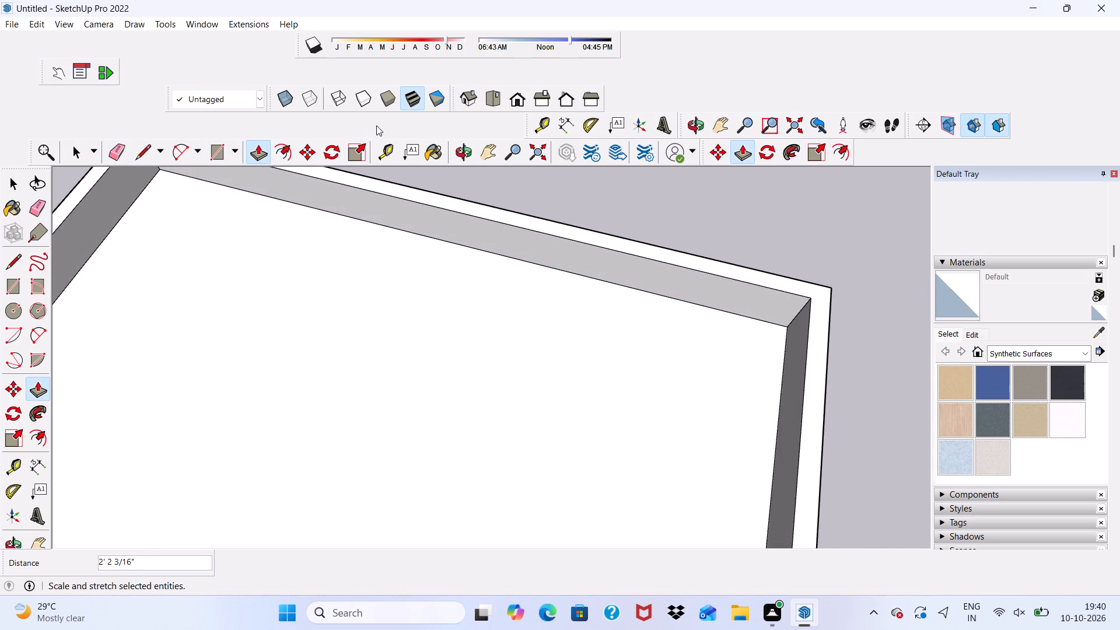
{"action": "scroll", "coordinate": [376, 125], "scroll_direction": "down", "scroll_amount": 13}
{"action": "scroll", "coordinate": [254, 173], "scroll_direction": "down", "scroll_amount": 4}
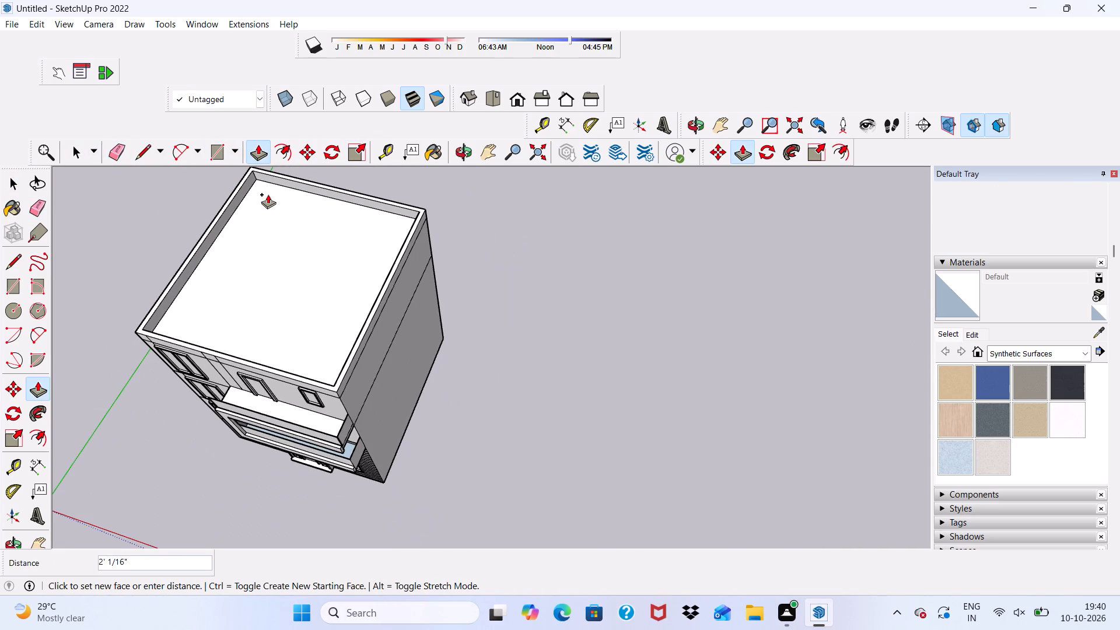
{"action": "type", "text": "10'"}
{"action": "key", "text": "Return"}
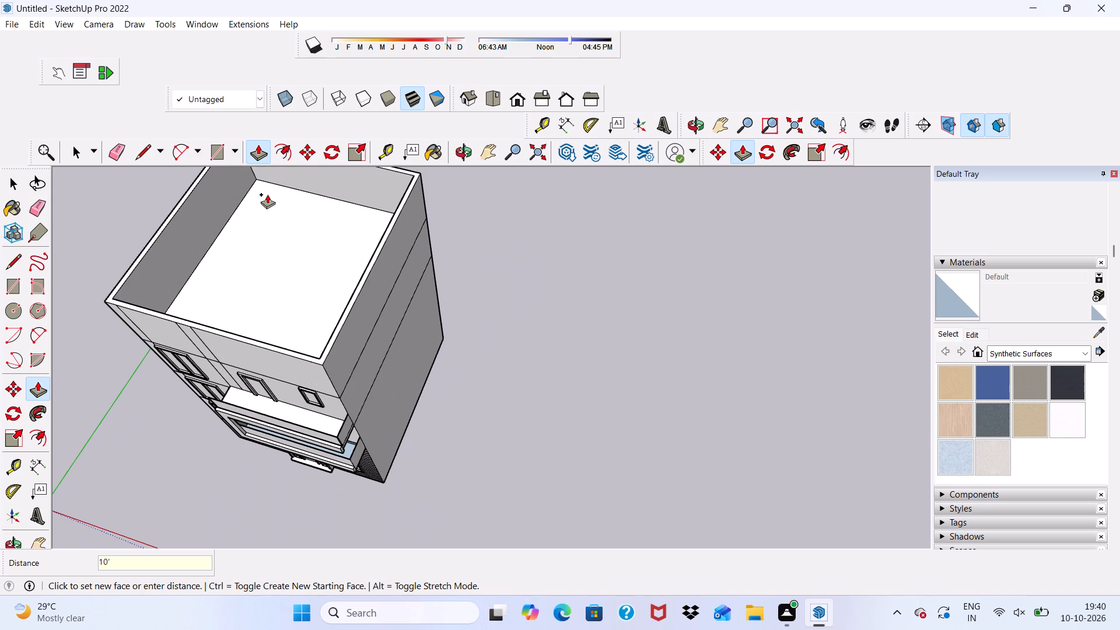
{"action": "key", "text": "space"}
Erase the storey line across the vertical strip and the wall above the balcony door and small window.
{"action": "scroll", "coordinate": [238, 326], "scroll_direction": "down", "scroll_amount": 3}
{"action": "middle_click_drag", "start_coordinate": [203, 418], "coordinate": [227, 303]}
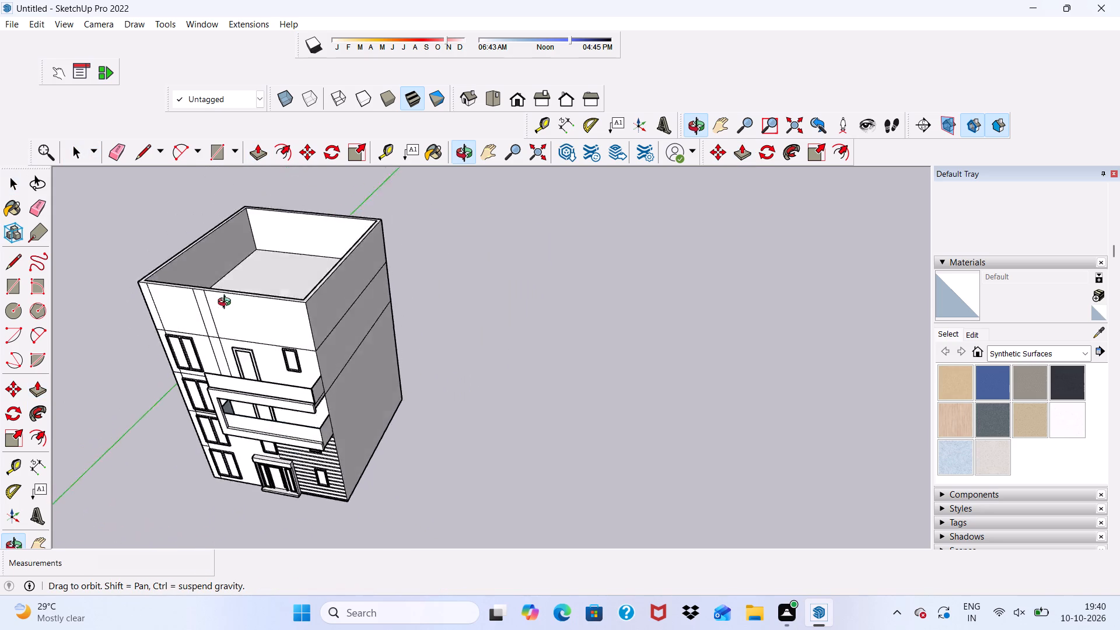
{"action": "middle_click_drag", "start_coordinate": [227, 303], "coordinate": [377, 258]}
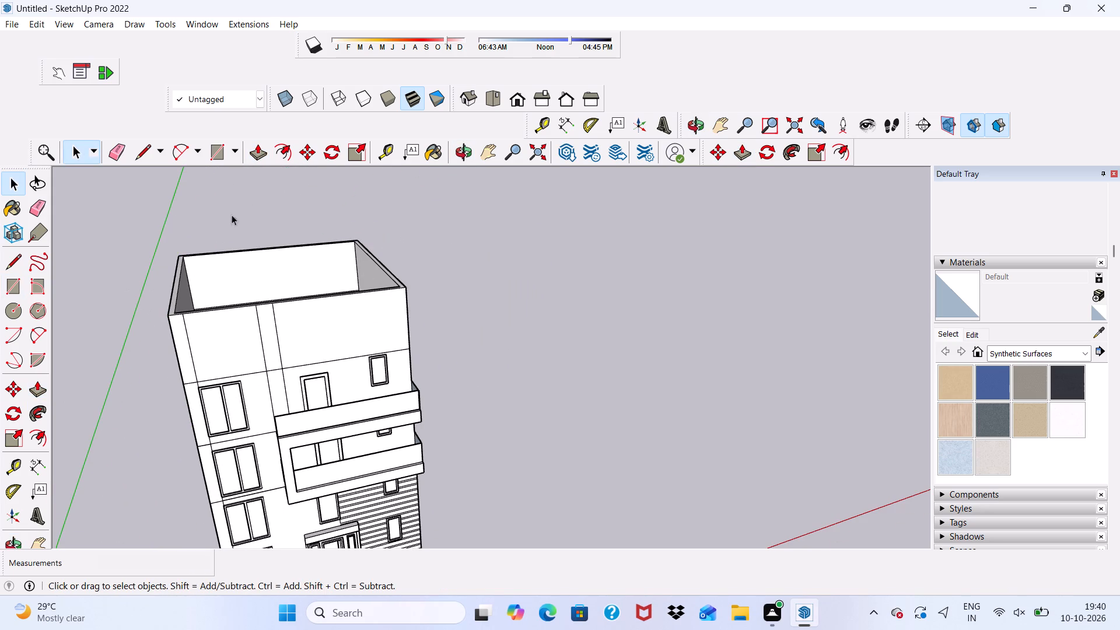
{"action": "left_click", "coordinate": [116, 150]}
{"action": "left_click_drag", "start_coordinate": [239, 365], "coordinate": [246, 377]}
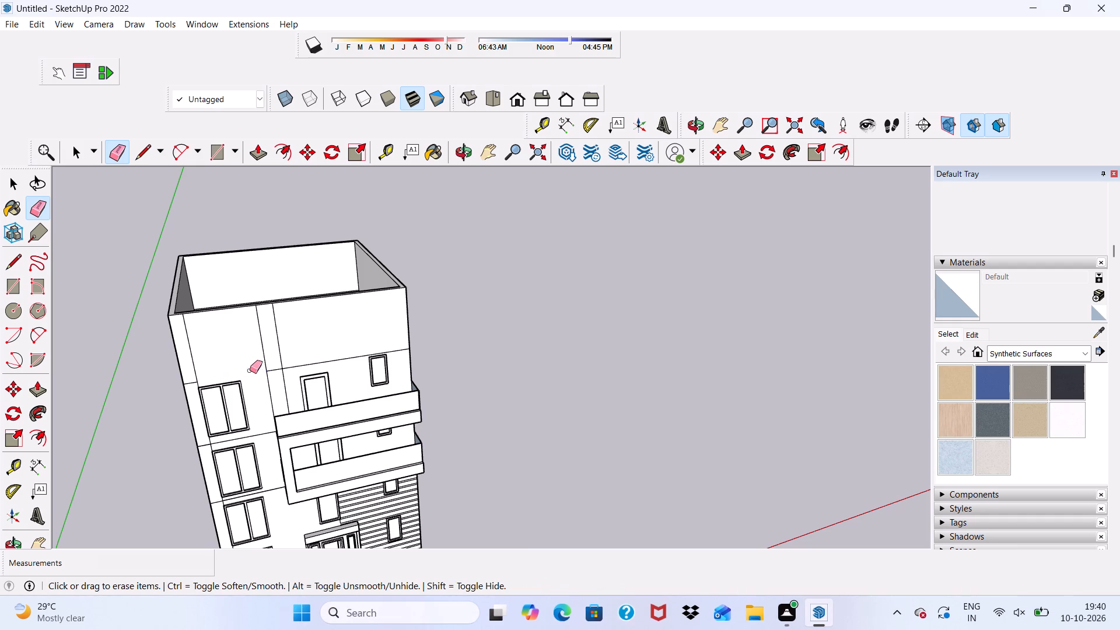
{"action": "key", "text": "ctrl+z"}
{"action": "scroll", "coordinate": [289, 364], "scroll_direction": "up", "scroll_amount": 4}
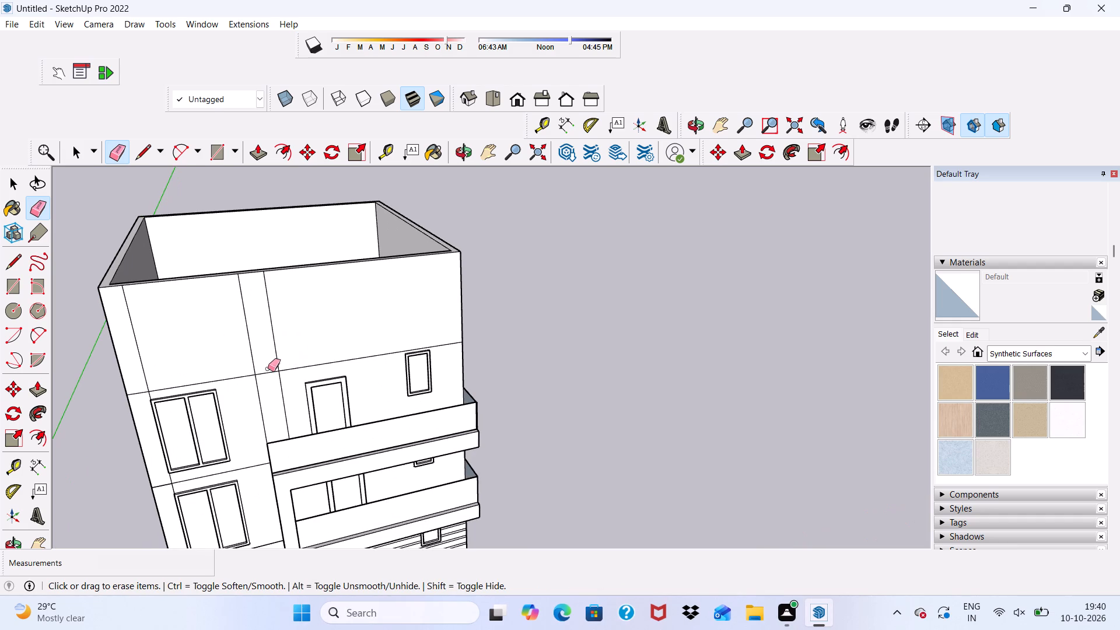
{"action": "left_click_drag", "start_coordinate": [264, 370], "coordinate": [264, 377]}
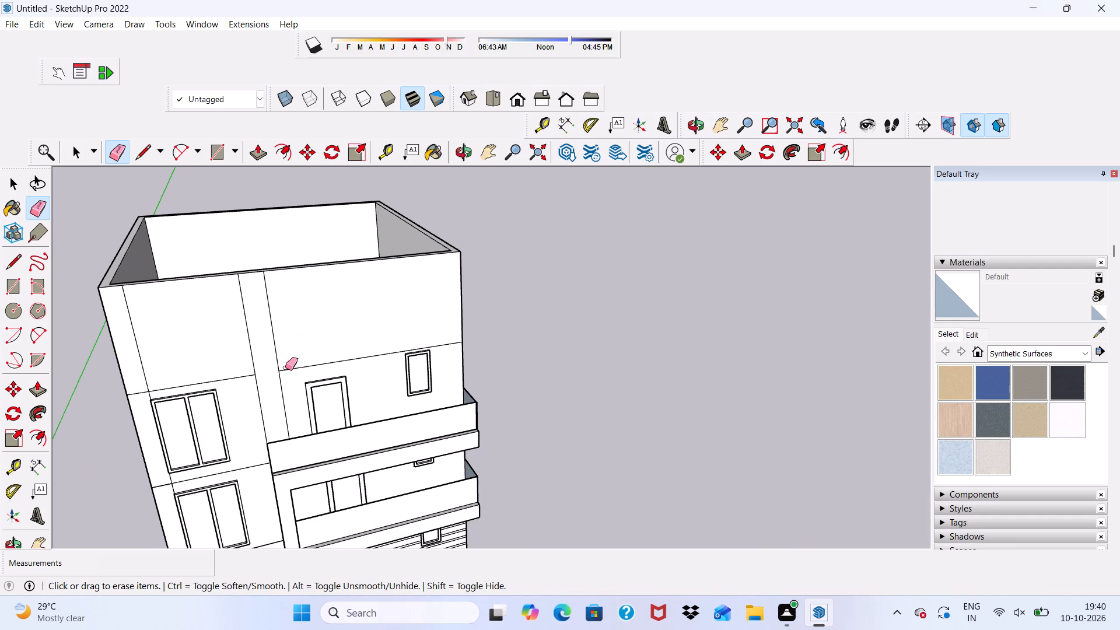
{"action": "left_click_drag", "start_coordinate": [285, 367], "coordinate": [291, 370]}
{"action": "left_click", "coordinate": [295, 370]}
{"action": "key", "text": "space"}
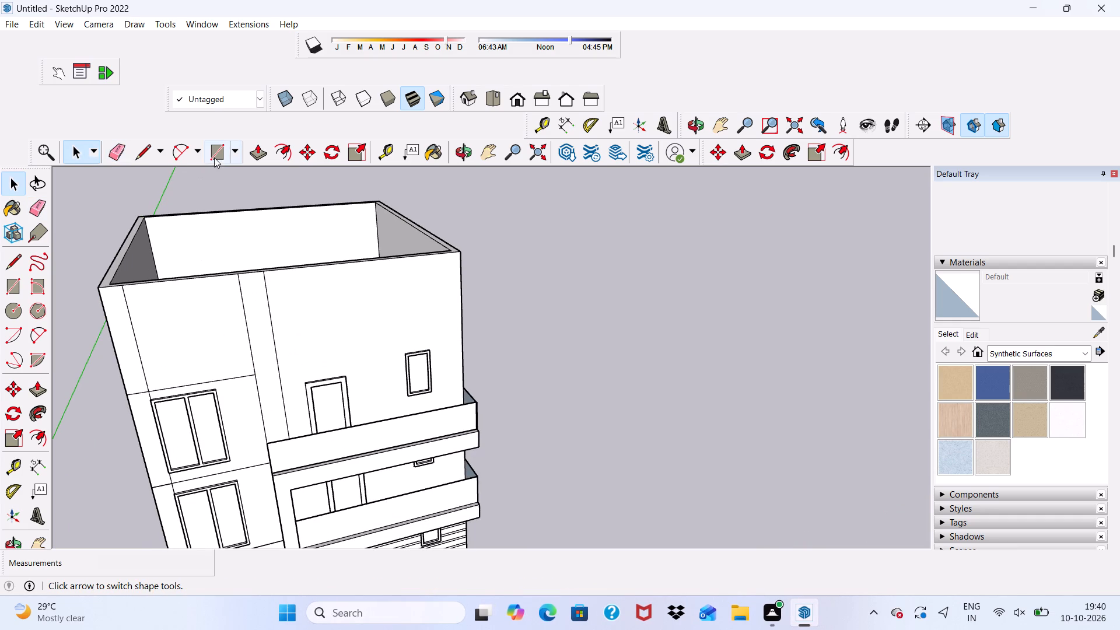
Draw a horizontal band about 2' 3" high and 21' 4" long above the balcony door, from the strip's outer edge to the wall corner.
{"action": "left_click", "coordinate": [214, 155]}
{"action": "scroll", "coordinate": [271, 377], "scroll_direction": "up", "scroll_amount": 4}
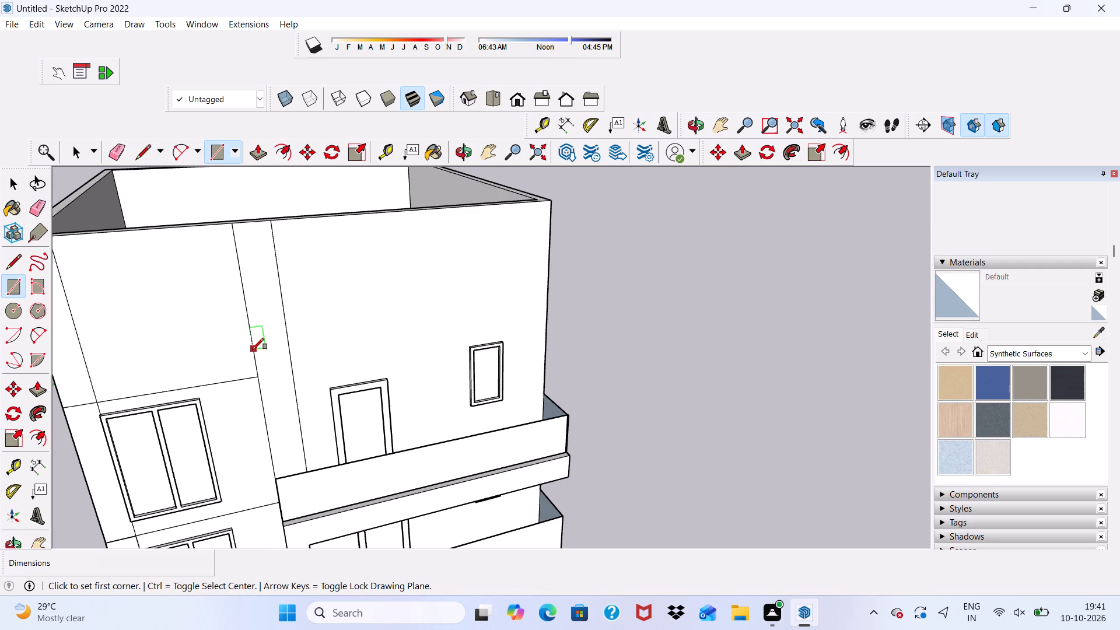
{"action": "left_click", "coordinate": [253, 349]}
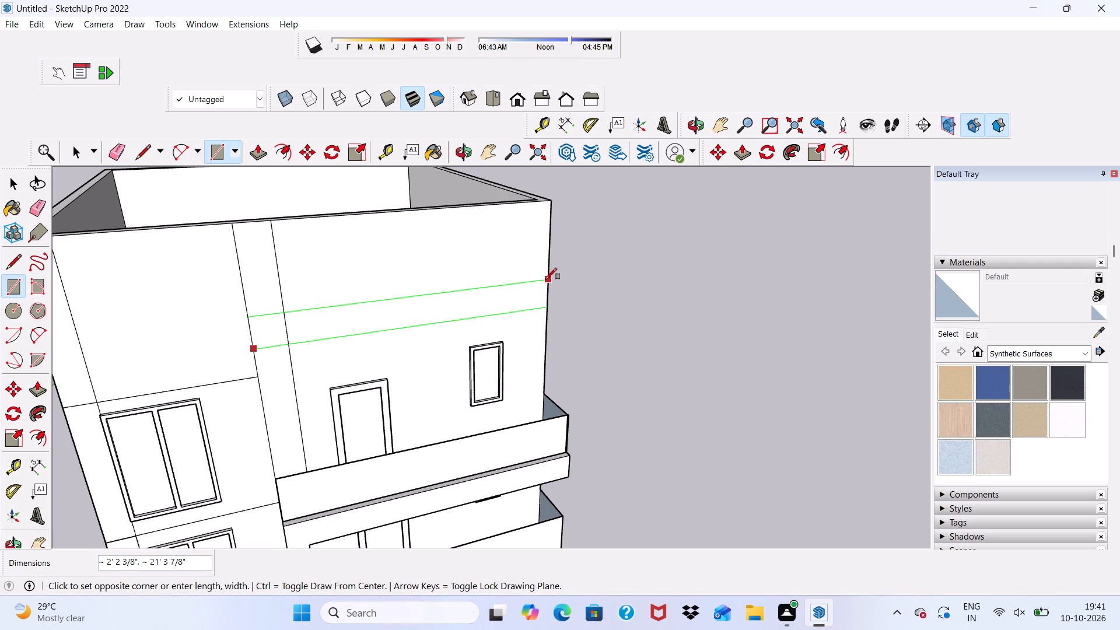
{"action": "scroll", "coordinate": [545, 280], "scroll_direction": "up", "scroll_amount": 4}
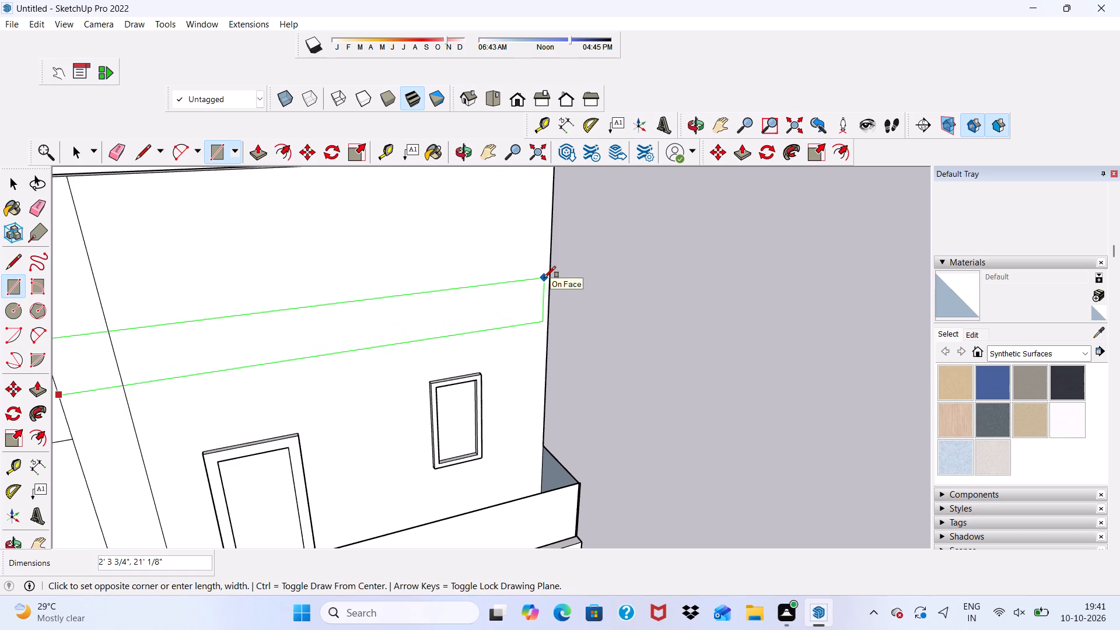
{"action": "left_click", "coordinate": [548, 278]}
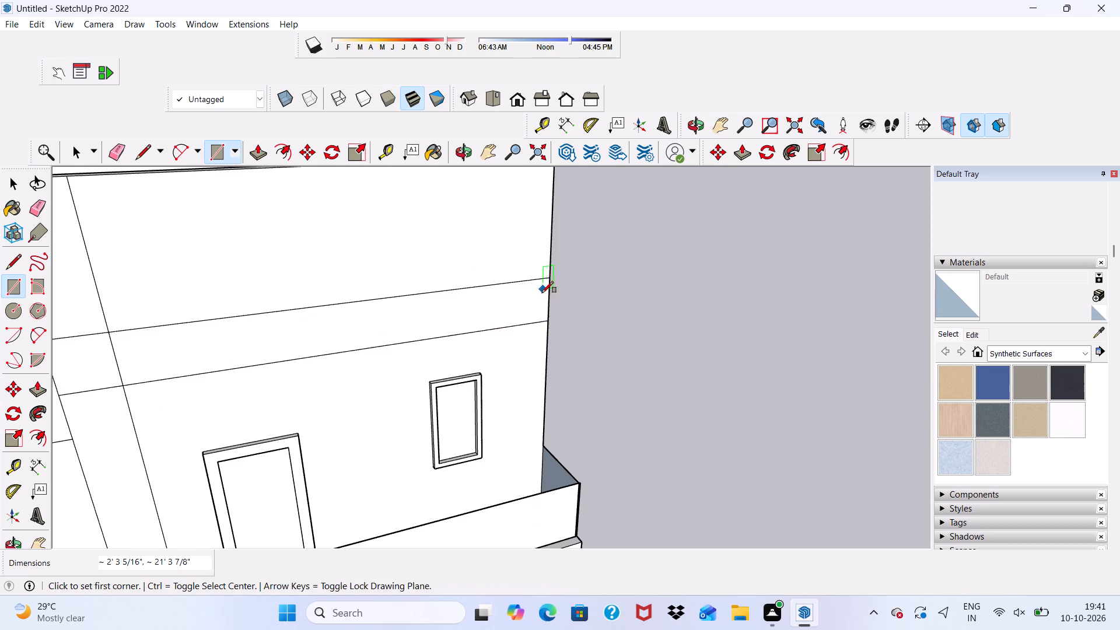
Draw a vertical strip about 2' wide and 13' 5" high along the wall corner, from the band's top edge to the balcony floor.
{"action": "scroll", "coordinate": [536, 312], "scroll_direction": "down", "scroll_amount": 3}
{"action": "middle_click_drag", "start_coordinate": [535, 321], "coordinate": [459, 258]}
{"action": "key", "text": "space"}
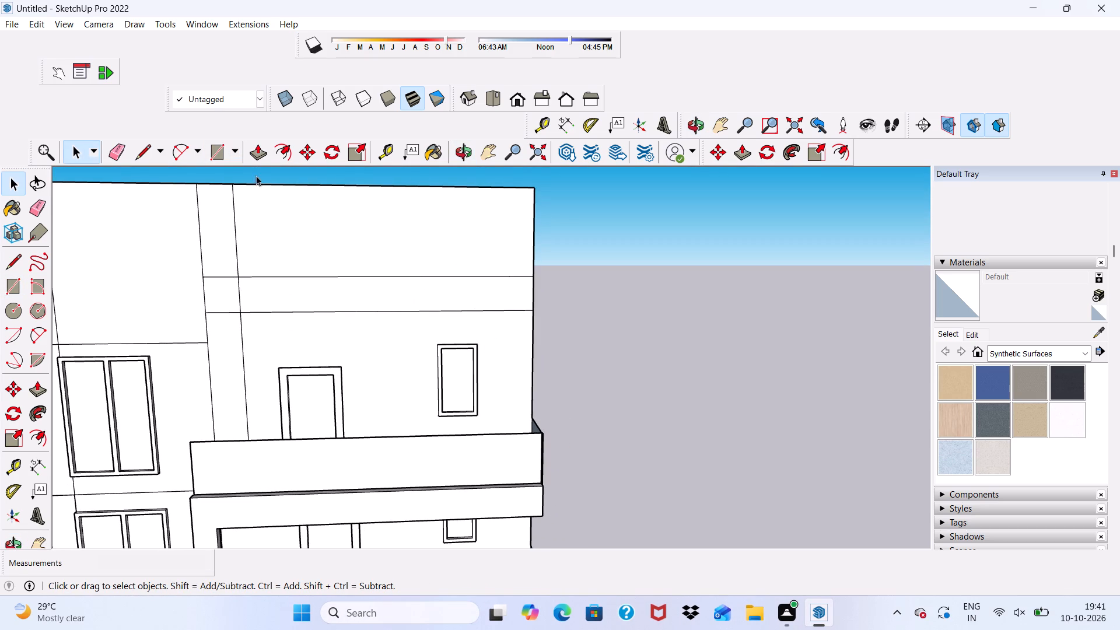
{"action": "left_click", "coordinate": [213, 159]}
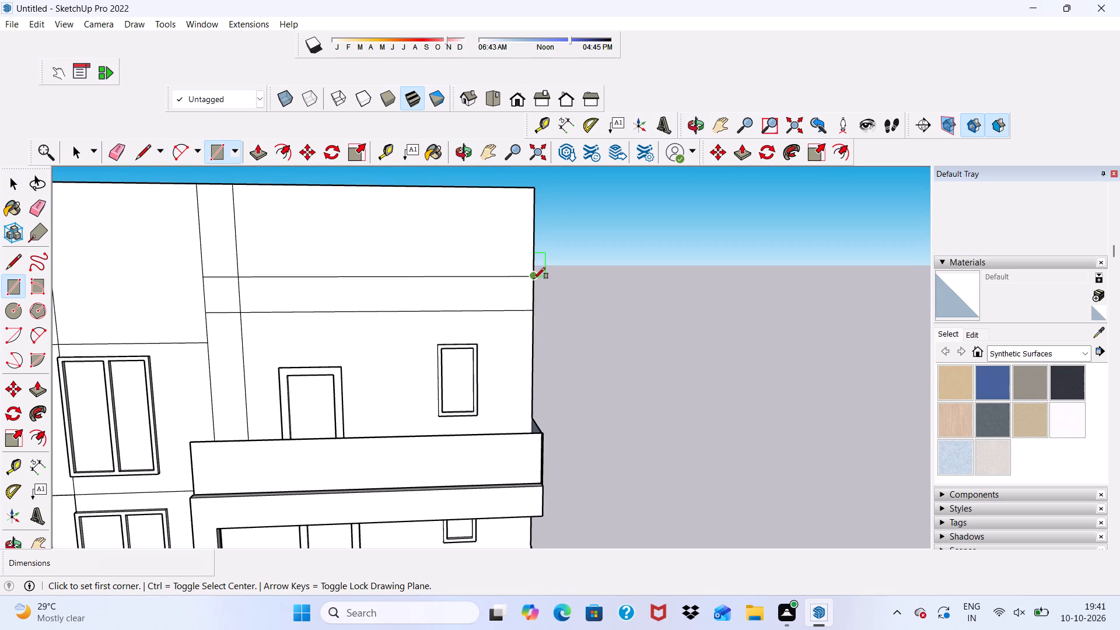
{"action": "left_click", "coordinate": [531, 279]}
{"action": "scroll", "coordinate": [514, 402], "scroll_direction": "up", "scroll_amount": 1}
{"action": "scroll", "coordinate": [505, 402], "scroll_direction": "down", "scroll_amount": 1}
{"action": "middle_click_drag", "start_coordinate": [504, 403], "coordinate": [516, 432]}
{"action": "scroll", "coordinate": [504, 403], "scroll_direction": "down", "scroll_amount": 1}
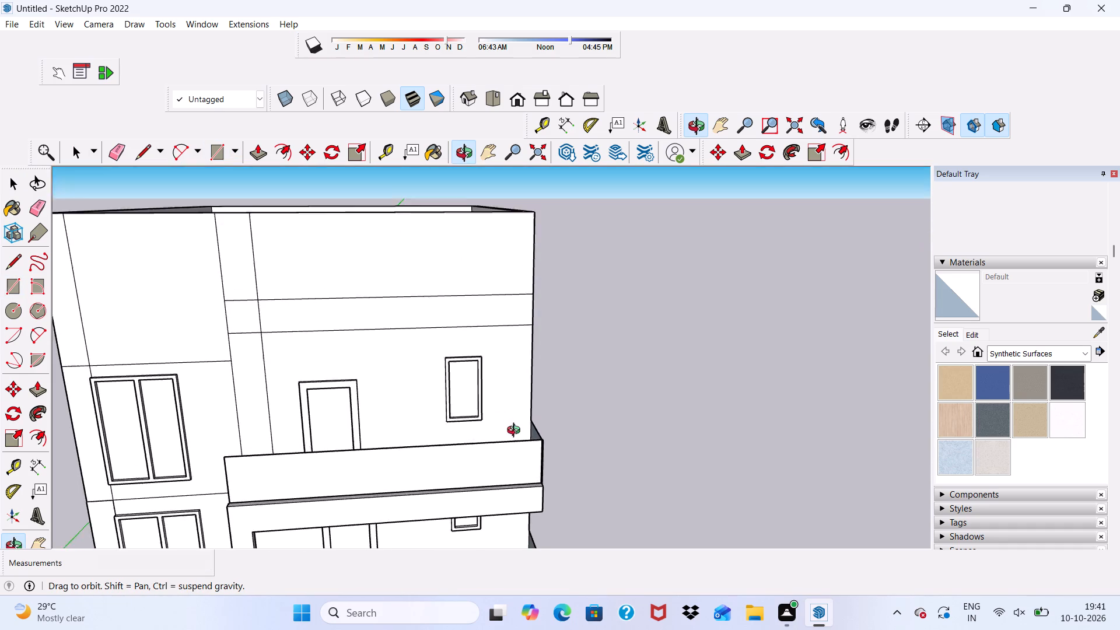
{"action": "middle_click_drag", "start_coordinate": [516, 432], "coordinate": [509, 497]}
{"action": "scroll", "coordinate": [502, 442], "scroll_direction": "up", "scroll_amount": 4}
{"action": "middle_click_drag", "start_coordinate": [500, 453], "coordinate": [477, 526]}
{"action": "scroll", "coordinate": [493, 447], "scroll_direction": "up", "scroll_amount": 1}
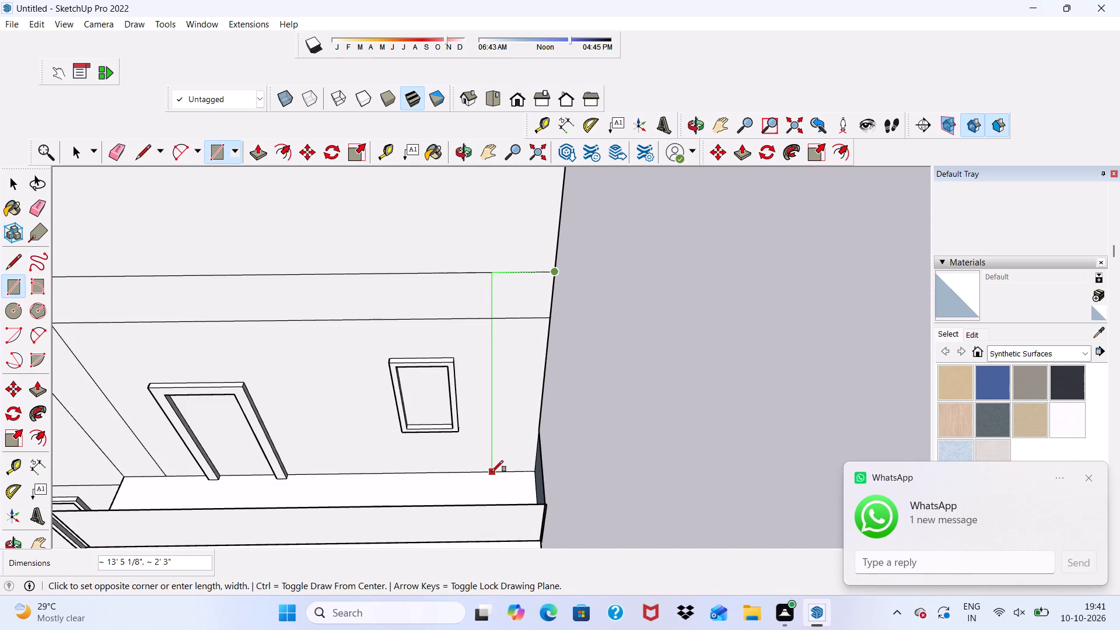
{"action": "left_click", "coordinate": [497, 473]}
{"action": "key", "text": "space"}
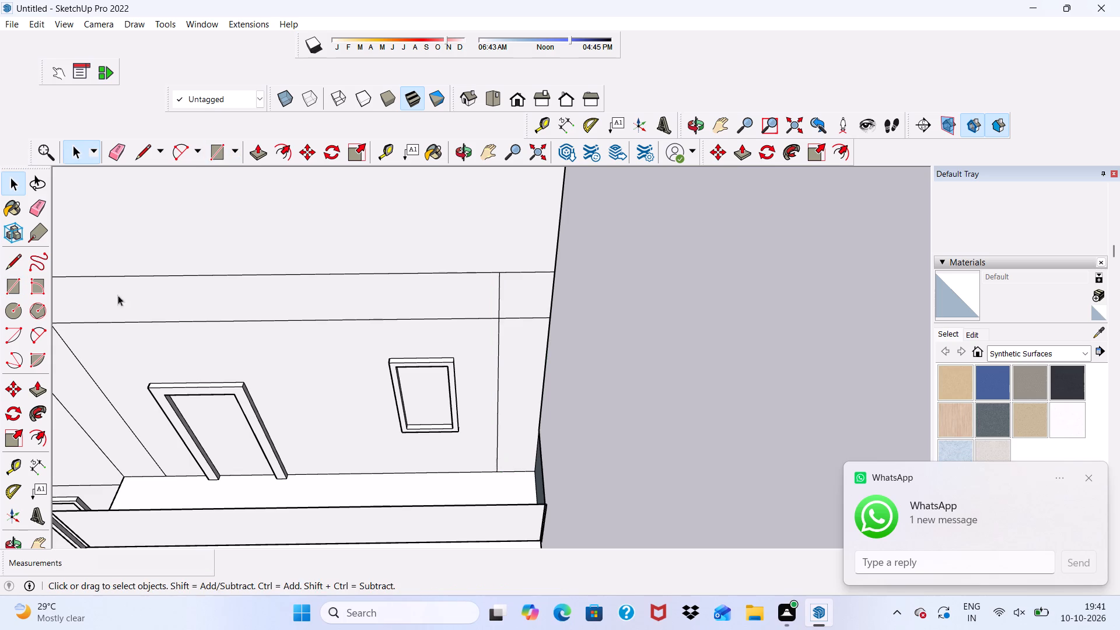
Erase the overlapping edges at both band corners so the band and the two vertical strips merge into one frame around the balcony wall.
{"action": "left_click", "coordinate": [119, 149]}
{"action": "left_click_drag", "start_coordinate": [516, 309], "coordinate": [517, 316]}
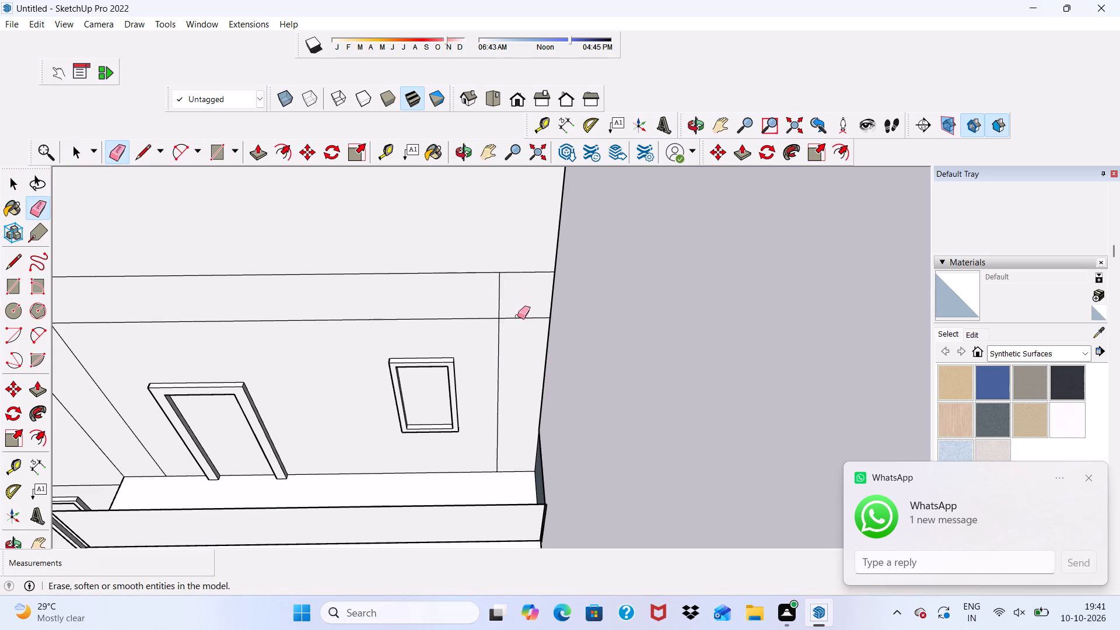
{"action": "left_click_drag", "start_coordinate": [517, 316], "coordinate": [520, 322]}
{"action": "left_click_drag", "start_coordinate": [507, 289], "coordinate": [489, 297]}
{"action": "scroll", "coordinate": [485, 289], "scroll_direction": "down", "scroll_amount": 4}
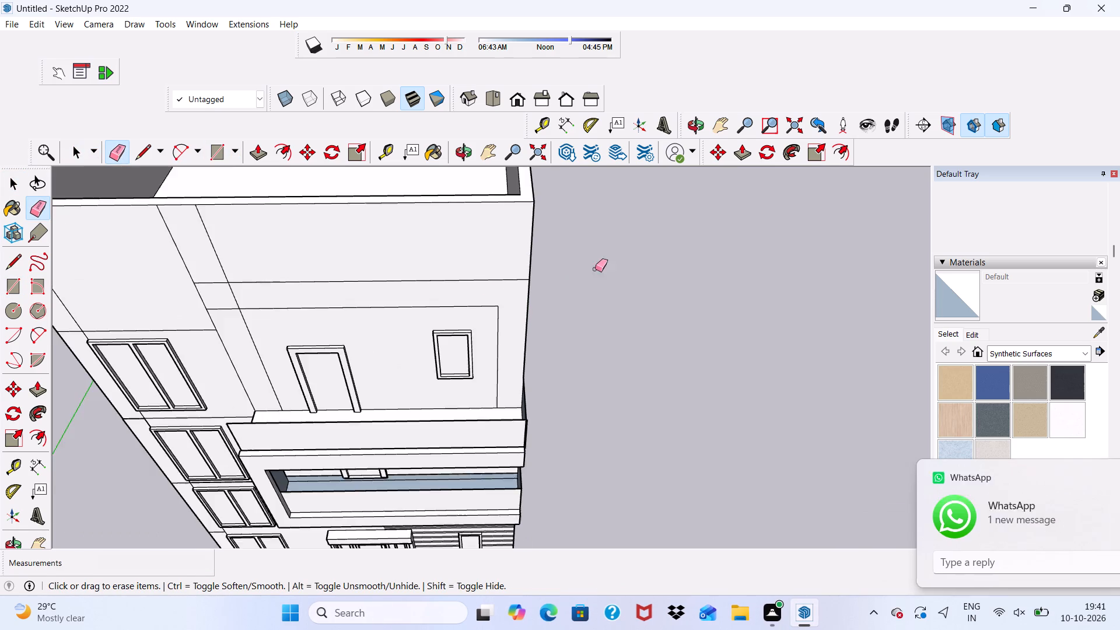
{"action": "scroll", "coordinate": [595, 269], "scroll_direction": "down", "scroll_amount": 6}
{"action": "scroll", "coordinate": [400, 302], "scroll_direction": "up", "scroll_amount": 9}
{"action": "left_click_drag", "start_coordinate": [342, 256], "coordinate": [335, 276]}
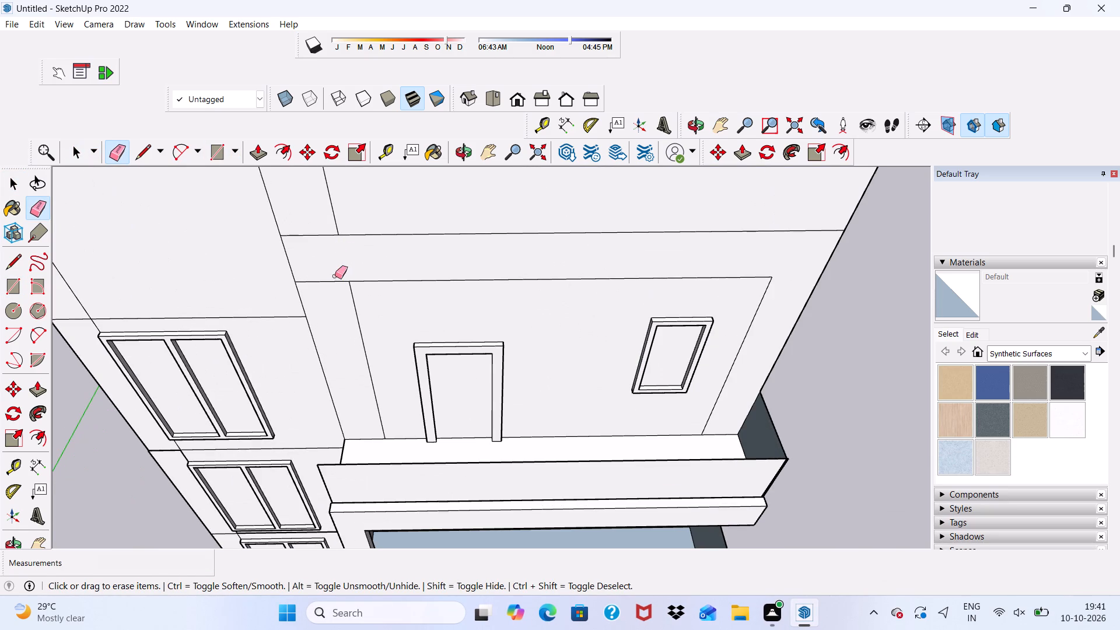
{"action": "left_click_drag", "start_coordinate": [335, 277], "coordinate": [336, 293]}
{"action": "scroll", "coordinate": [335, 289], "scroll_direction": "down", "scroll_amount": 9}
{"action": "key", "text": "space"}
{"action": "middle_click_drag", "start_coordinate": [446, 261], "coordinate": [431, 155]}
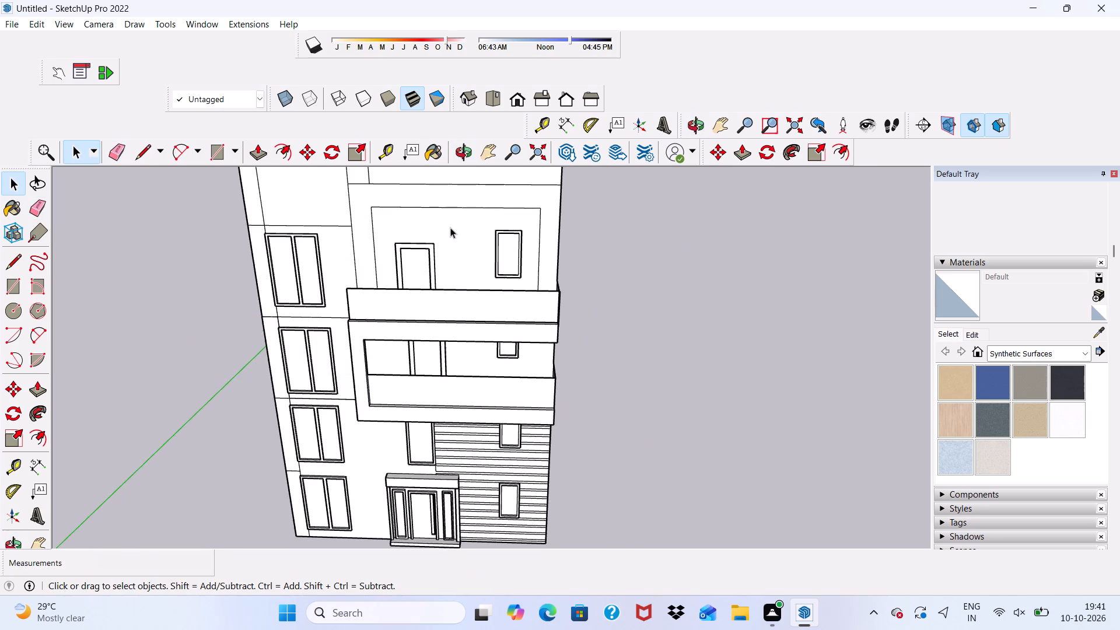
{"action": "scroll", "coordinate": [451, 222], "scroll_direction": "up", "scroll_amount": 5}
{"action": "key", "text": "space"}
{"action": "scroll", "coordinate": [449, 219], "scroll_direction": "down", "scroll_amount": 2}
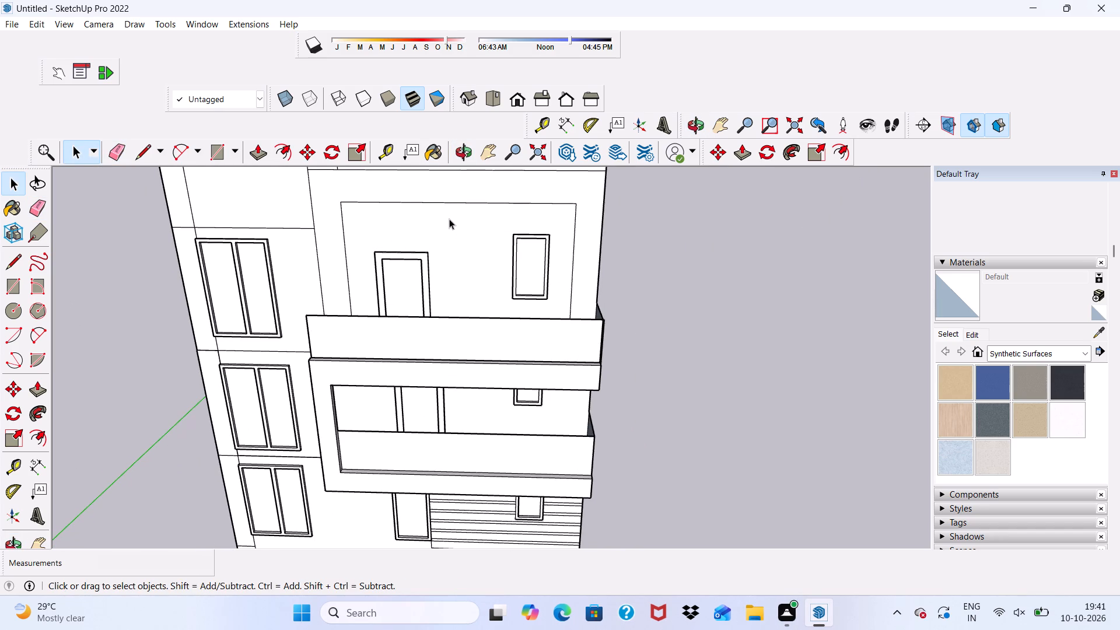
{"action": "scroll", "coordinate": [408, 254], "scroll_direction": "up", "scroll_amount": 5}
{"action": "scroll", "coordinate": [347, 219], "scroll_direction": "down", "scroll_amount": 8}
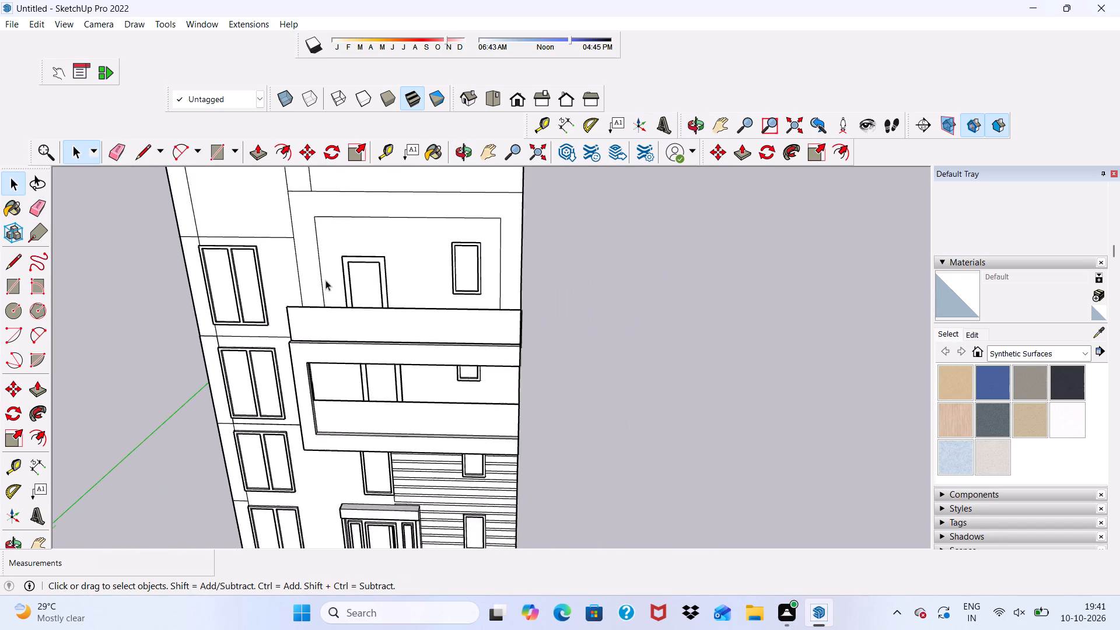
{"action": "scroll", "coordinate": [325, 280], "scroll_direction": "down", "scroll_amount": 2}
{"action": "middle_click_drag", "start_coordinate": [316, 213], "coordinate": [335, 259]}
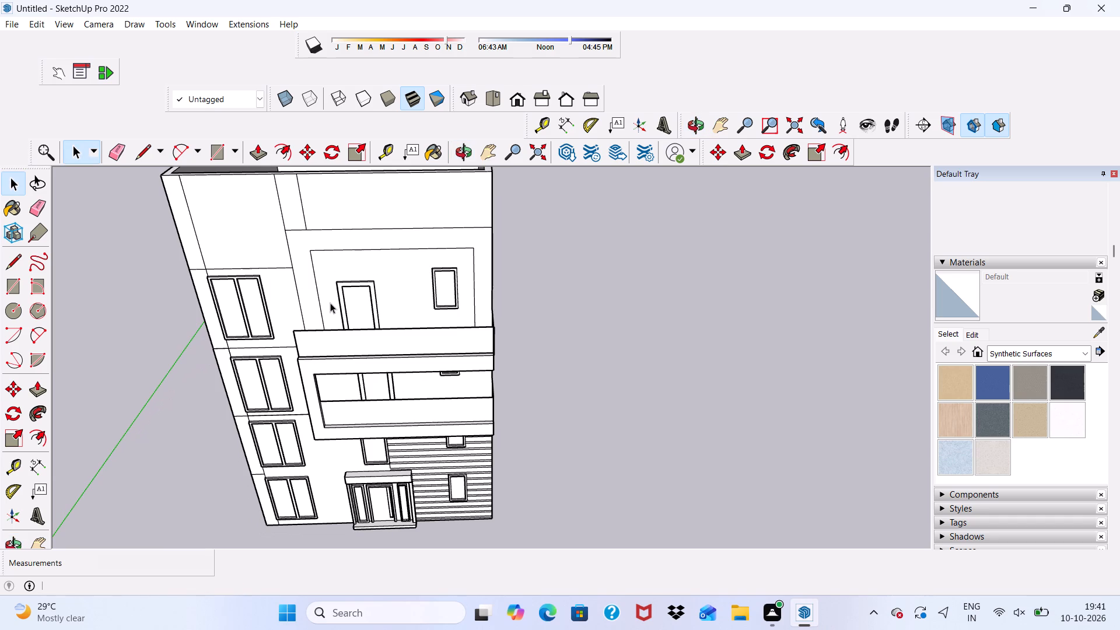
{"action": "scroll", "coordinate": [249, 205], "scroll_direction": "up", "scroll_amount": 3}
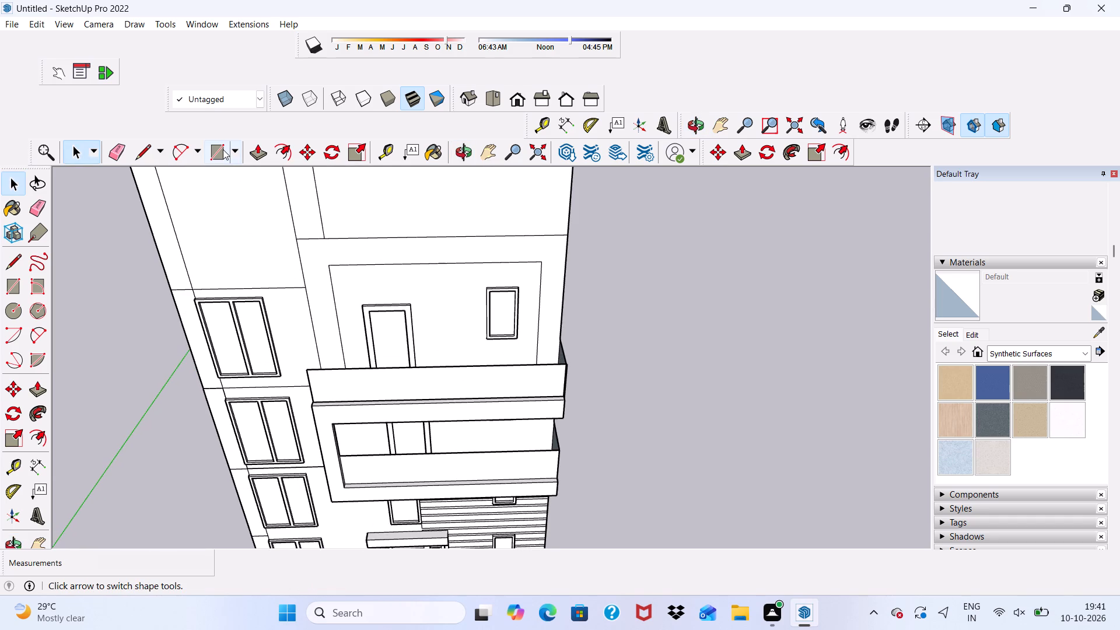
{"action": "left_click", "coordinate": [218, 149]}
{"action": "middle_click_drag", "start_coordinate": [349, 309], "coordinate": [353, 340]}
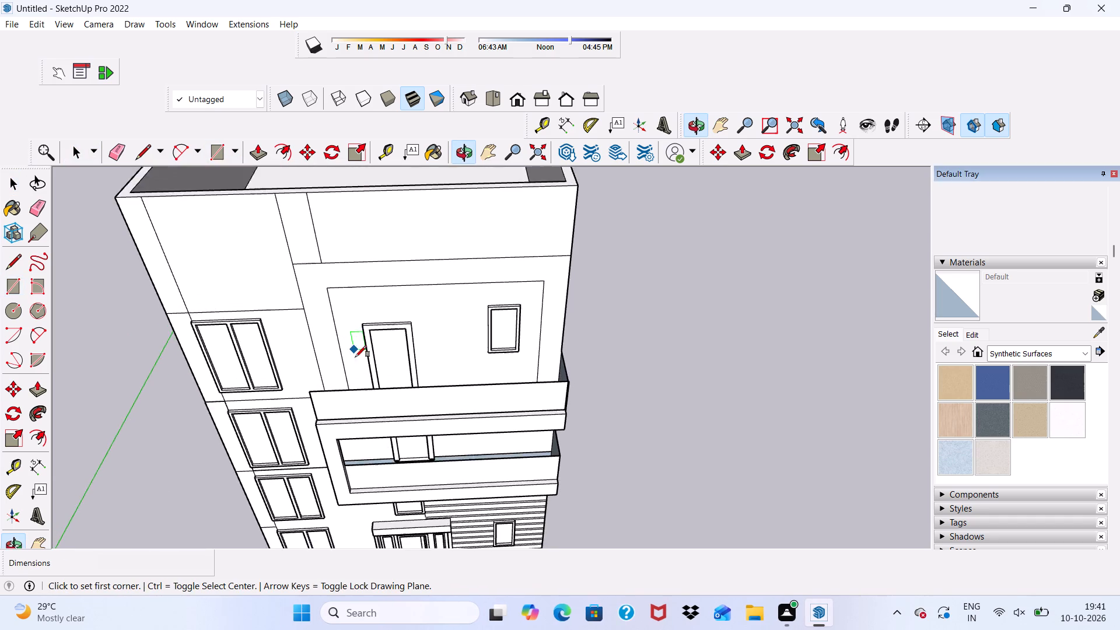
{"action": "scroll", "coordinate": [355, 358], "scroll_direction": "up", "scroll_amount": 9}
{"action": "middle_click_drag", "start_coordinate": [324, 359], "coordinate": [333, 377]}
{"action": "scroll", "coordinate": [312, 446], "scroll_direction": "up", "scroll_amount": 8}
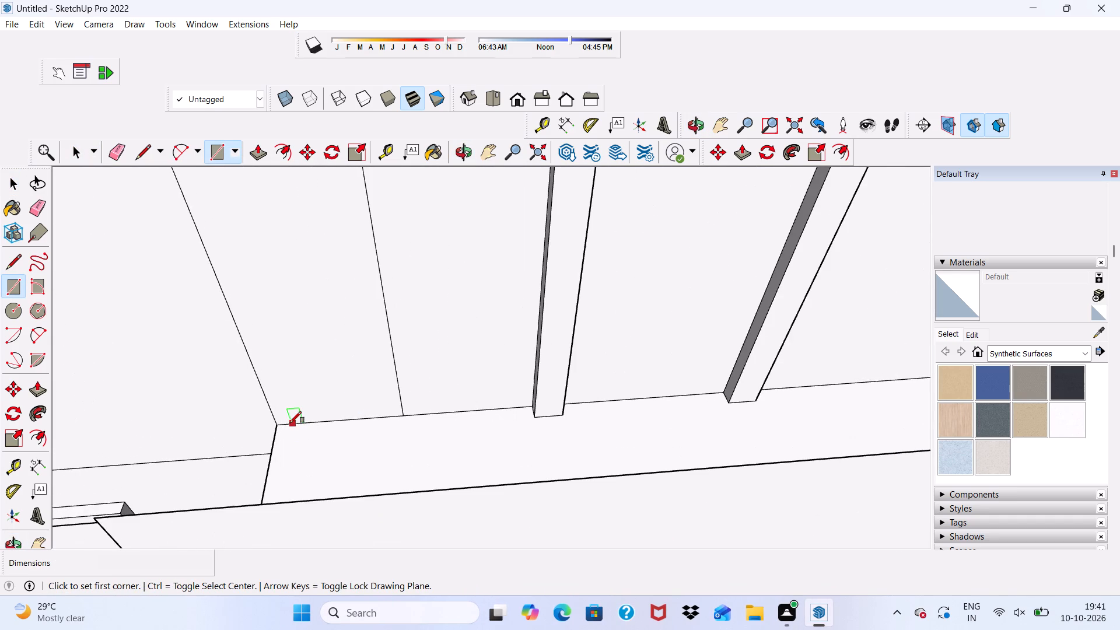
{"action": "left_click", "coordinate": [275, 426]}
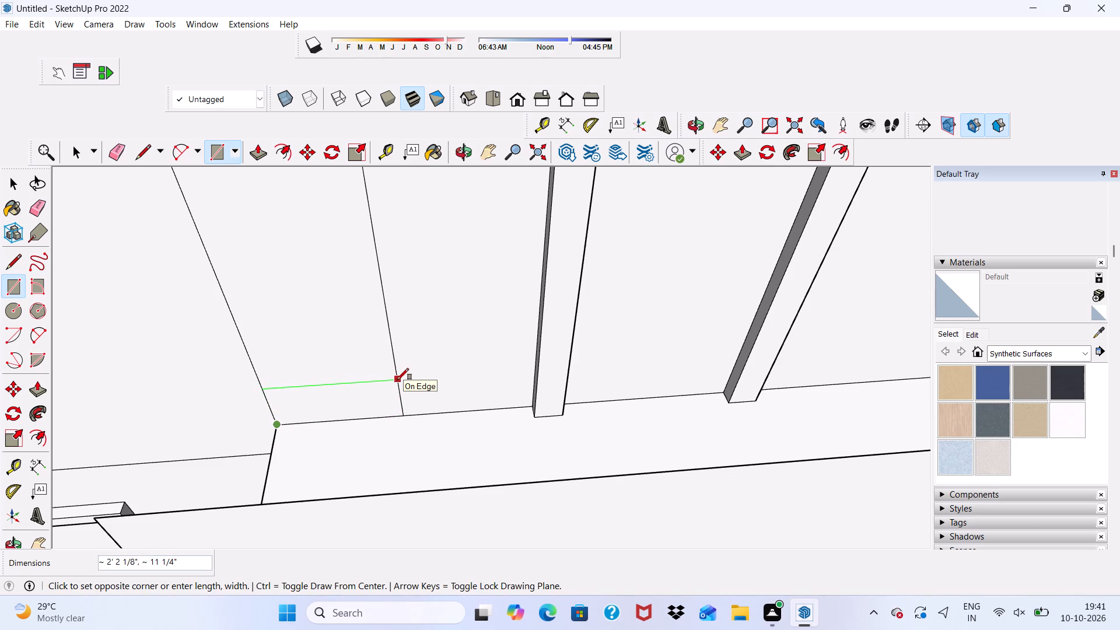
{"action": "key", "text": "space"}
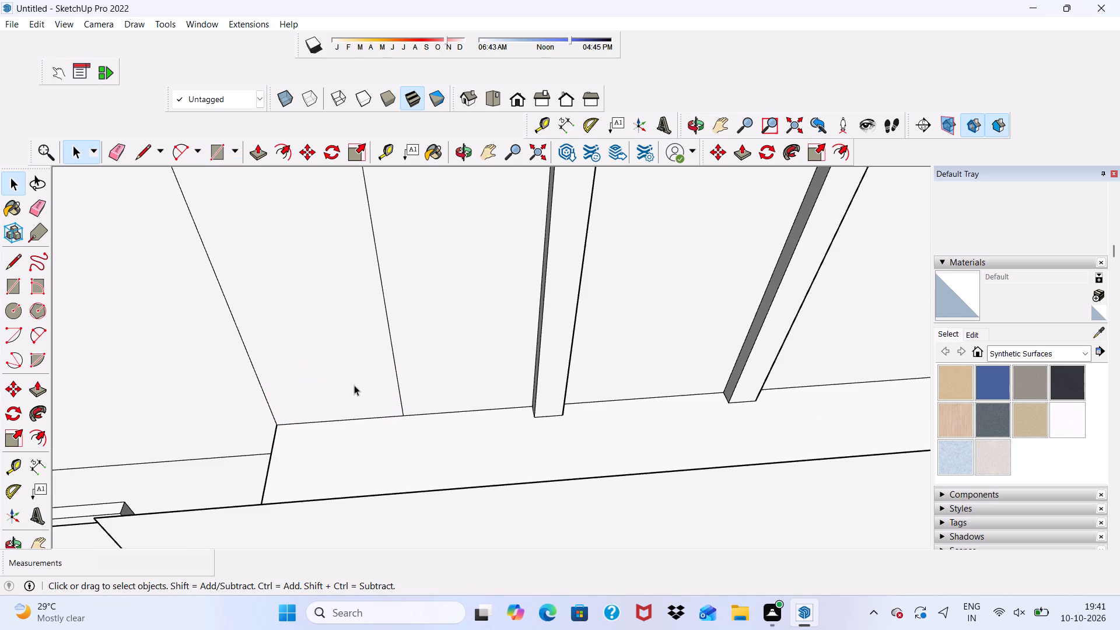
Push/Pull the merged frame around the upper balcony wall outward by 3".
{"action": "left_click", "coordinate": [354, 385]}
{"action": "left_click", "coordinate": [258, 149]}
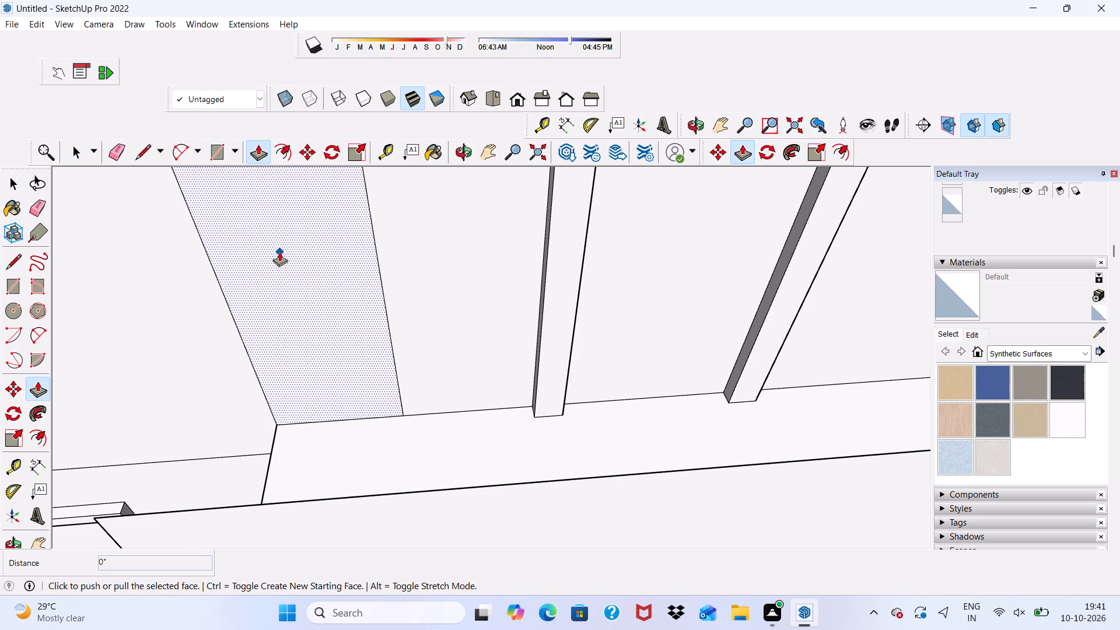
{"action": "left_click", "coordinate": [279, 252]}
{"action": "type", "text": "3\""}
{"action": "key", "text": "Return"}
{"action": "key", "text": "space"}
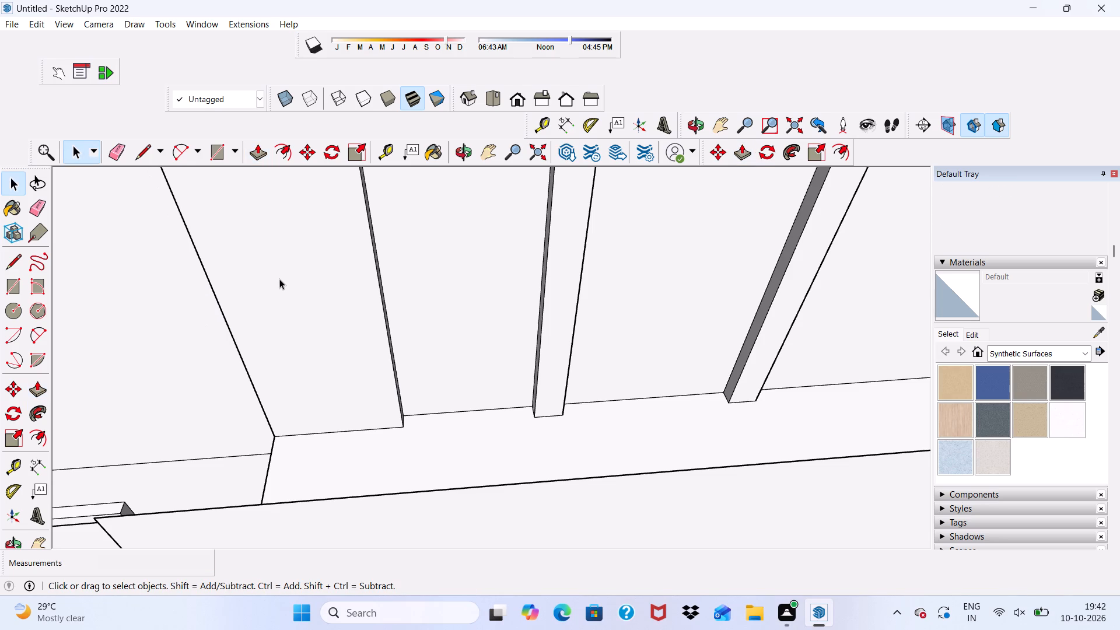
Draw a low rectangle about 2' 2" wide across the foot of the frame's vertical strip beside the balcony door, starting from its outer bottom corner.
{"action": "scroll", "coordinate": [279, 279], "scroll_direction": "down", "scroll_amount": 16}
{"action": "scroll", "coordinate": [389, 278], "scroll_direction": "down", "scroll_amount": 5}
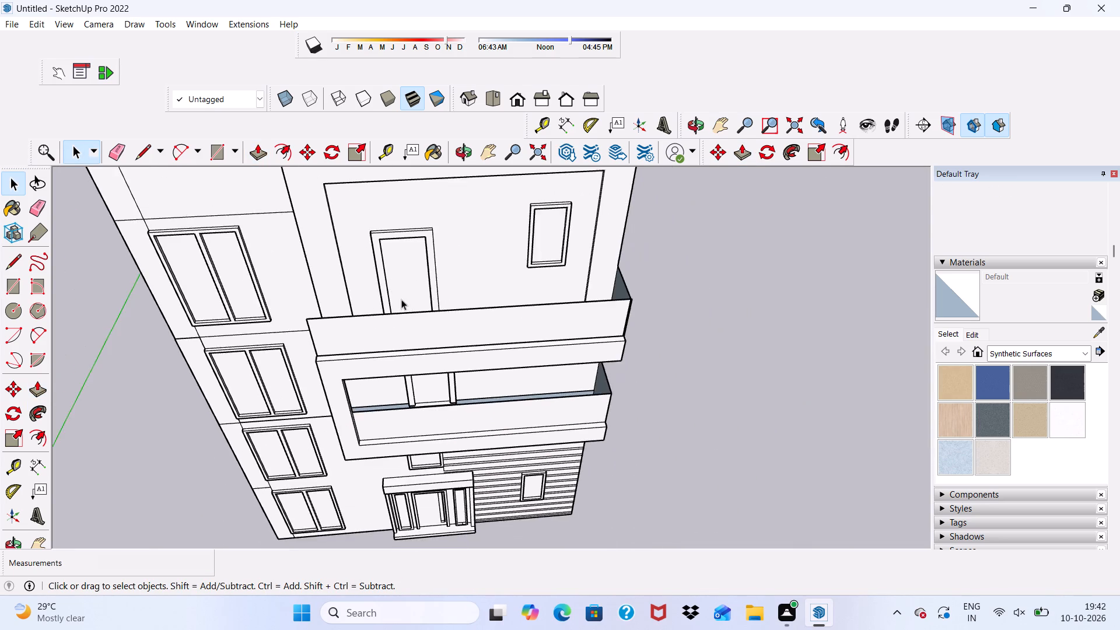
{"action": "scroll", "coordinate": [401, 299], "scroll_direction": "down", "scroll_amount": 2}
{"action": "middle_click_drag", "start_coordinate": [435, 278], "coordinate": [525, 210]}
{"action": "scroll", "coordinate": [547, 232], "scroll_direction": "up", "scroll_amount": 3}
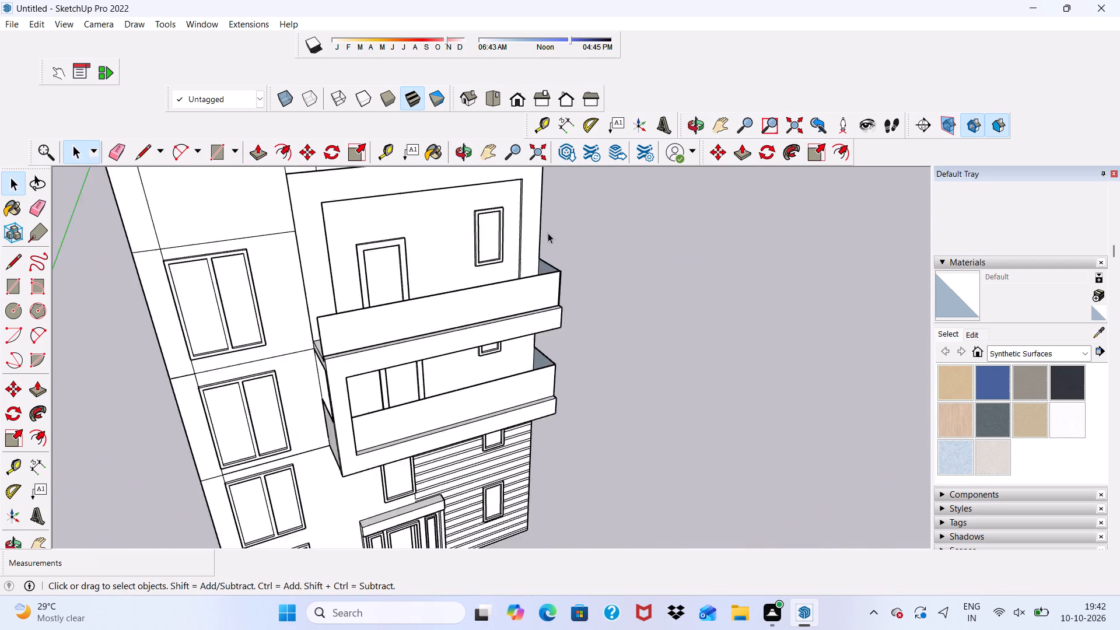
{"action": "scroll", "coordinate": [548, 233], "scroll_direction": "up", "scroll_amount": 6}
{"action": "scroll", "coordinate": [522, 225], "scroll_direction": "down", "scroll_amount": 6}
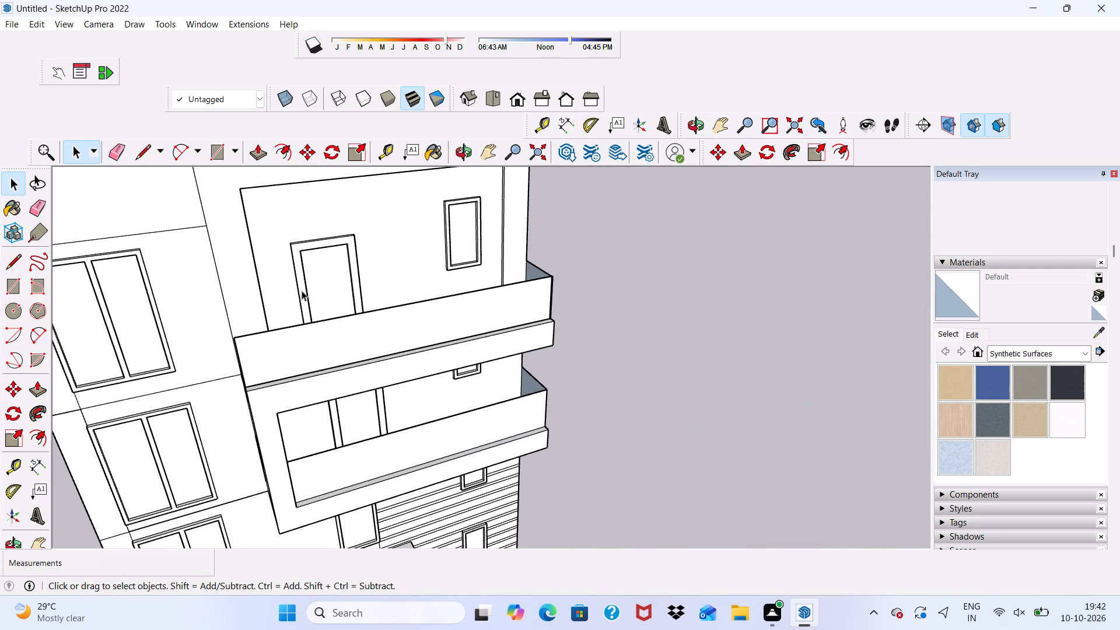
{"action": "scroll", "coordinate": [281, 275], "scroll_direction": "up", "scroll_amount": 4}
{"action": "scroll", "coordinate": [288, 261], "scroll_direction": "down", "scroll_amount": 1}
{"action": "middle_click_drag", "start_coordinate": [302, 275], "coordinate": [249, 394]}
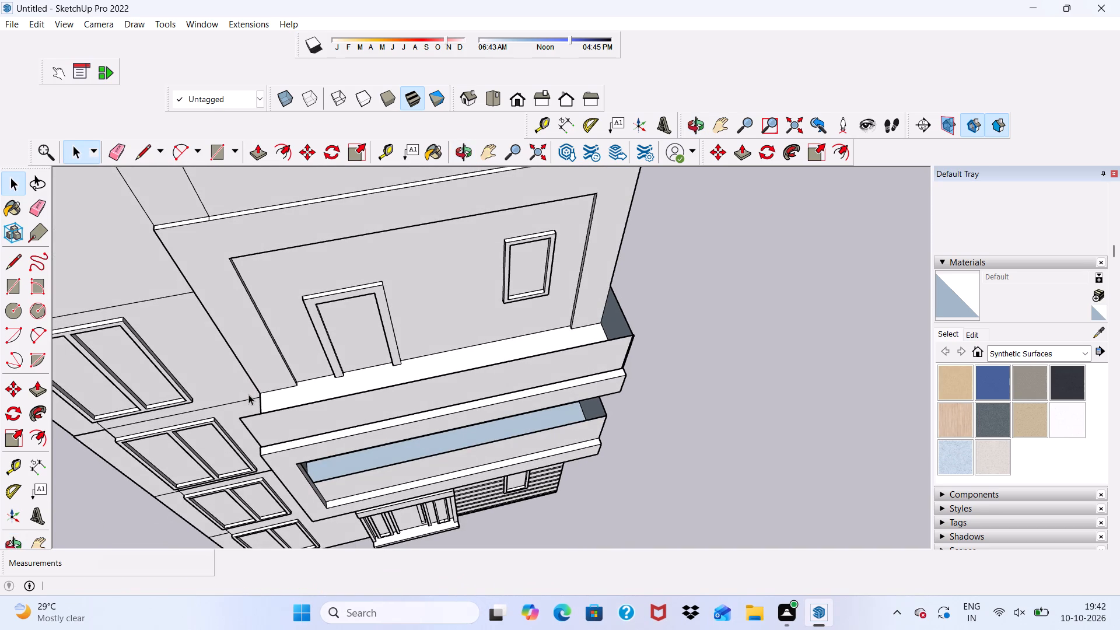
{"action": "left_click", "coordinate": [212, 155]}
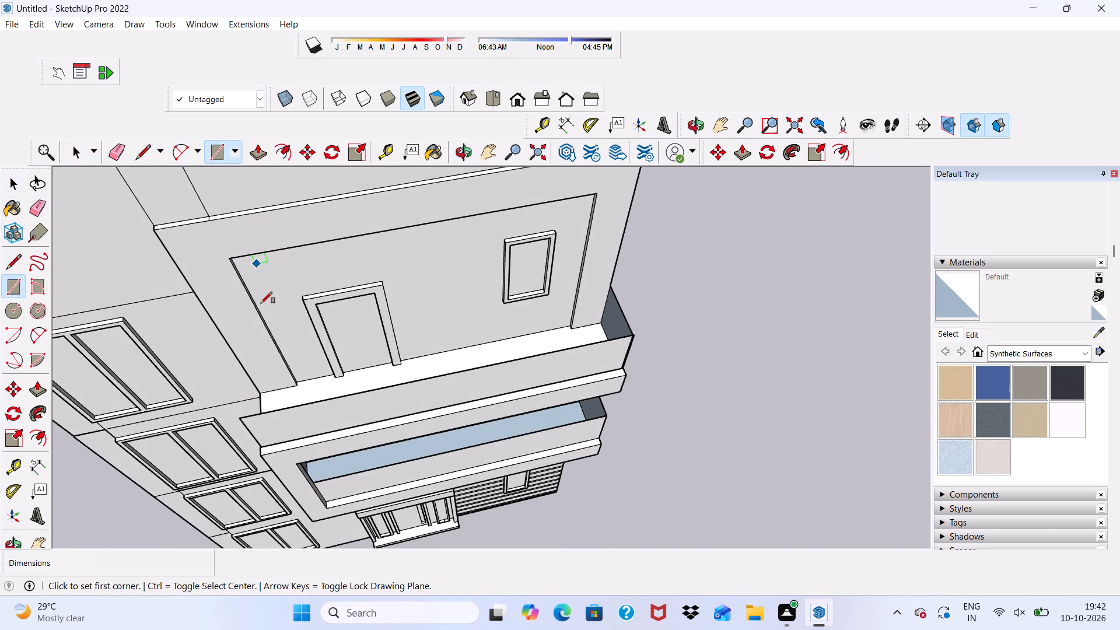
{"action": "scroll", "coordinate": [276, 389], "scroll_direction": "up", "scroll_amount": 4}
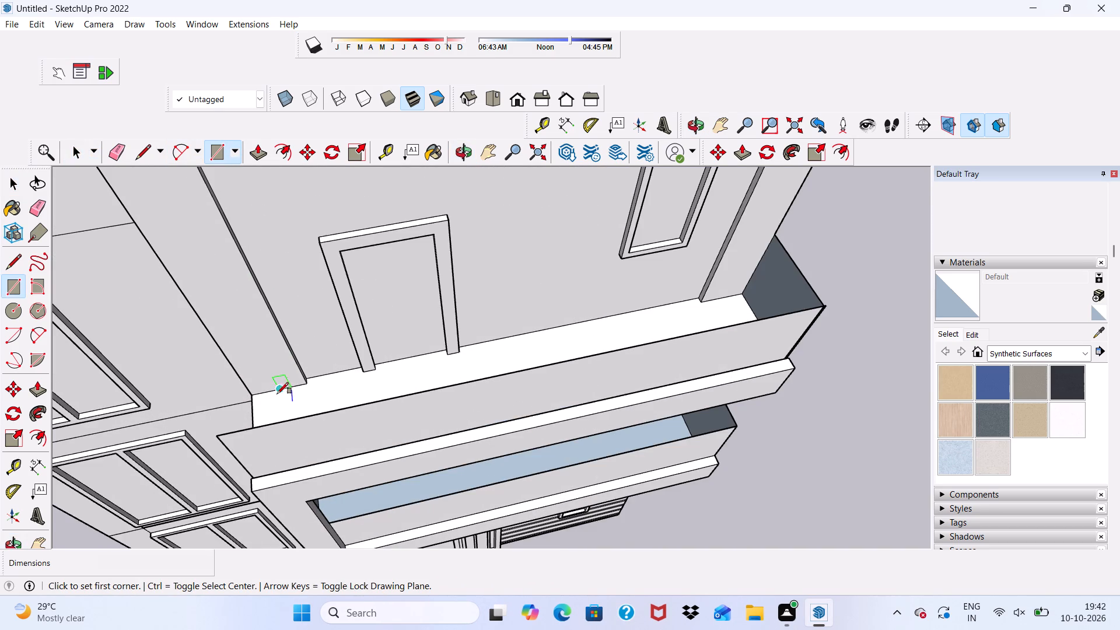
{"action": "scroll", "coordinate": [277, 403], "scroll_direction": "up", "scroll_amount": 7}
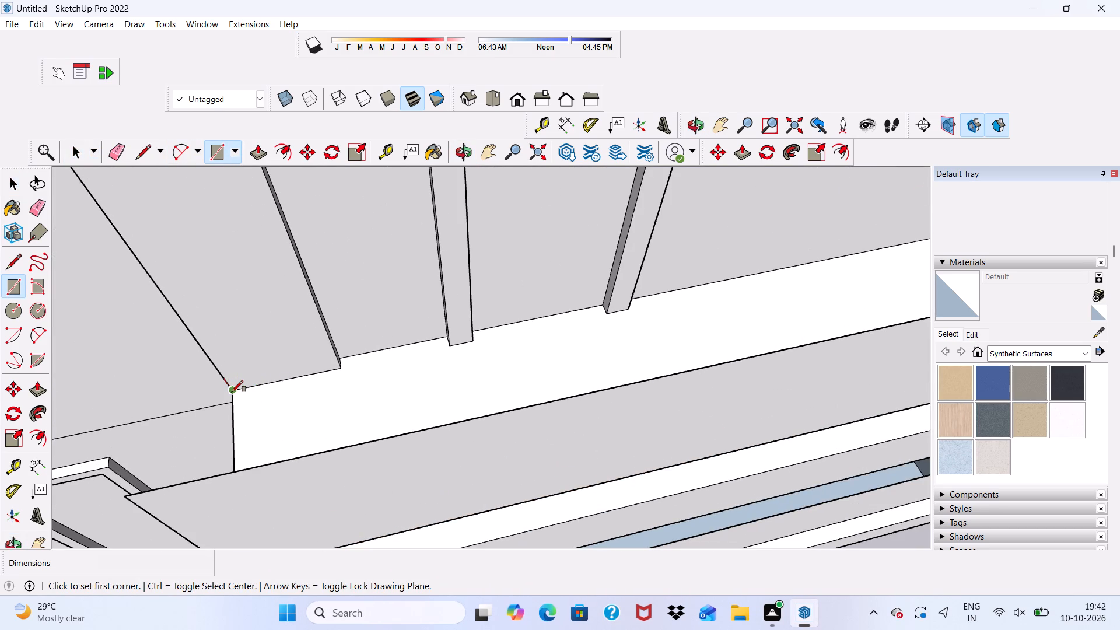
{"action": "left_click", "coordinate": [232, 392]}
{"action": "scroll", "coordinate": [270, 377], "scroll_direction": "down", "scroll_amount": 2}
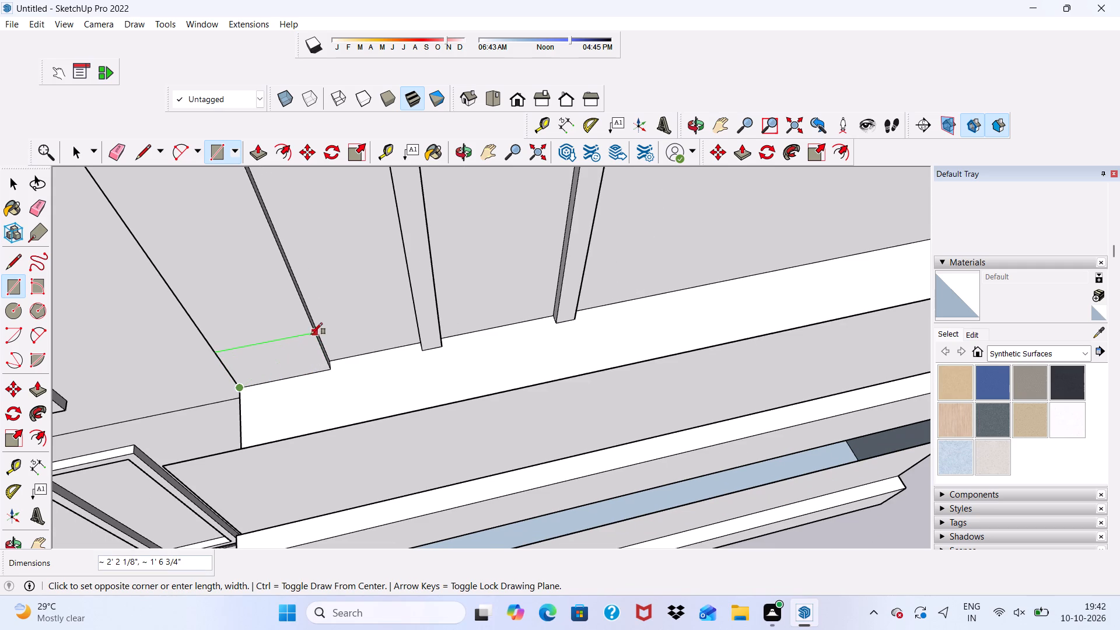
{"action": "left_click", "coordinate": [314, 338]}
{"action": "key", "text": "space"}
{"action": "scroll", "coordinate": [293, 359], "scroll_direction": "down", "scroll_amount": 2}
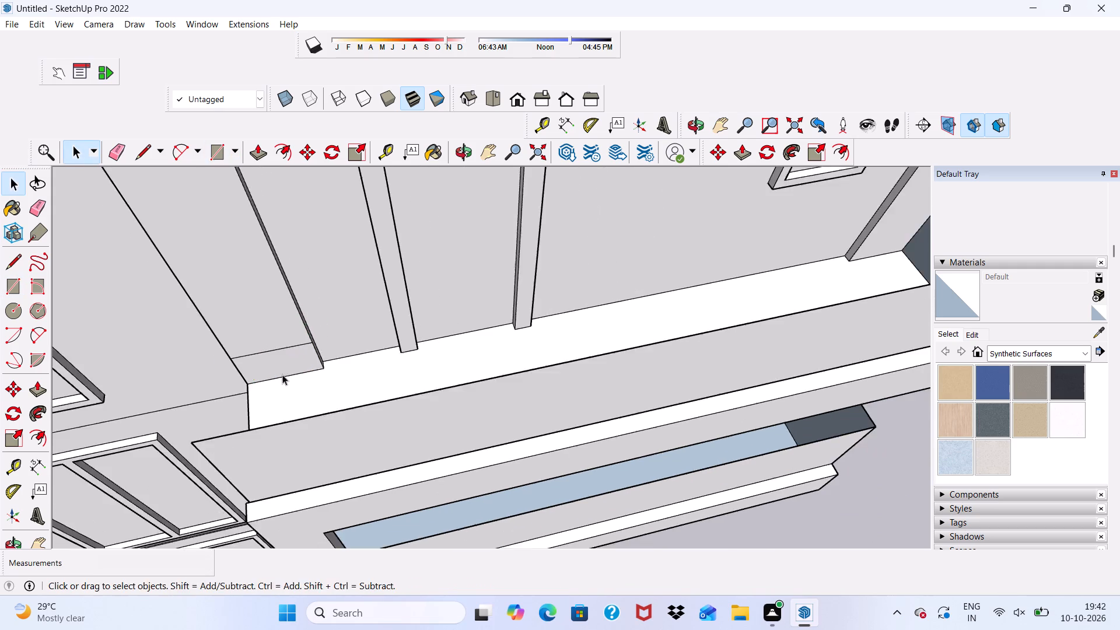
Copy the rectangle about 1' 7 11/16" up the strip and repeat it as an array of 10 copies.
{"action": "middle_click_drag", "start_coordinate": [282, 374], "coordinate": [240, 380]}
{"action": "scroll", "coordinate": [244, 337], "scroll_direction": "up", "scroll_amount": 3}
{"action": "key", "text": "space"}
{"action": "double_click", "coordinate": [244, 335]}
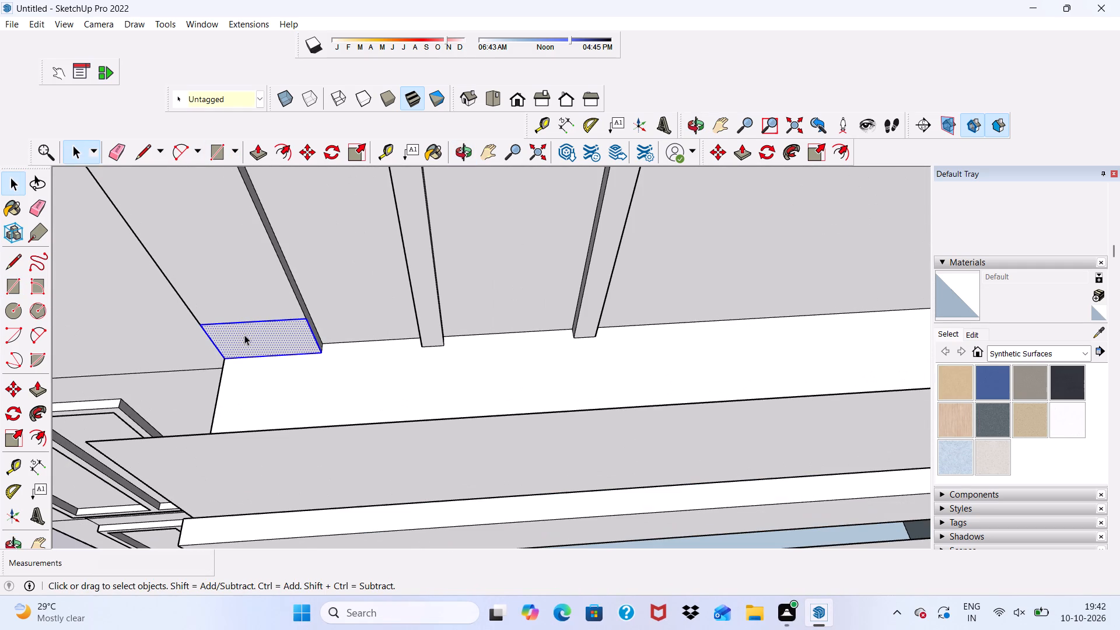
{"action": "left_click", "coordinate": [310, 151]}
{"action": "left_click", "coordinate": [268, 341]}
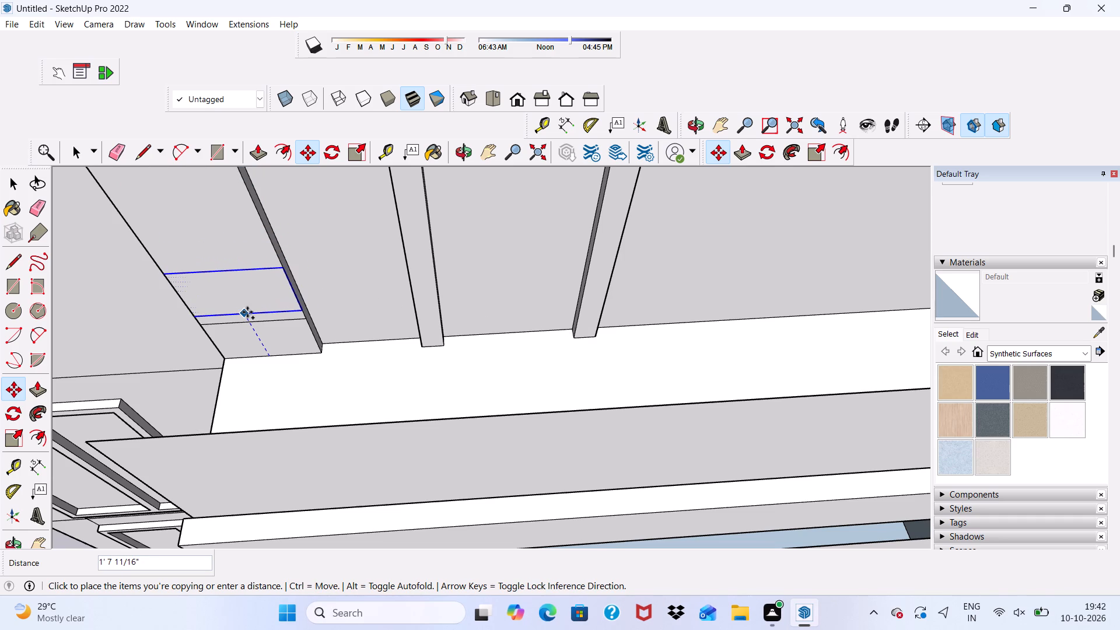
{"action": "double_click", "coordinate": [247, 312]}
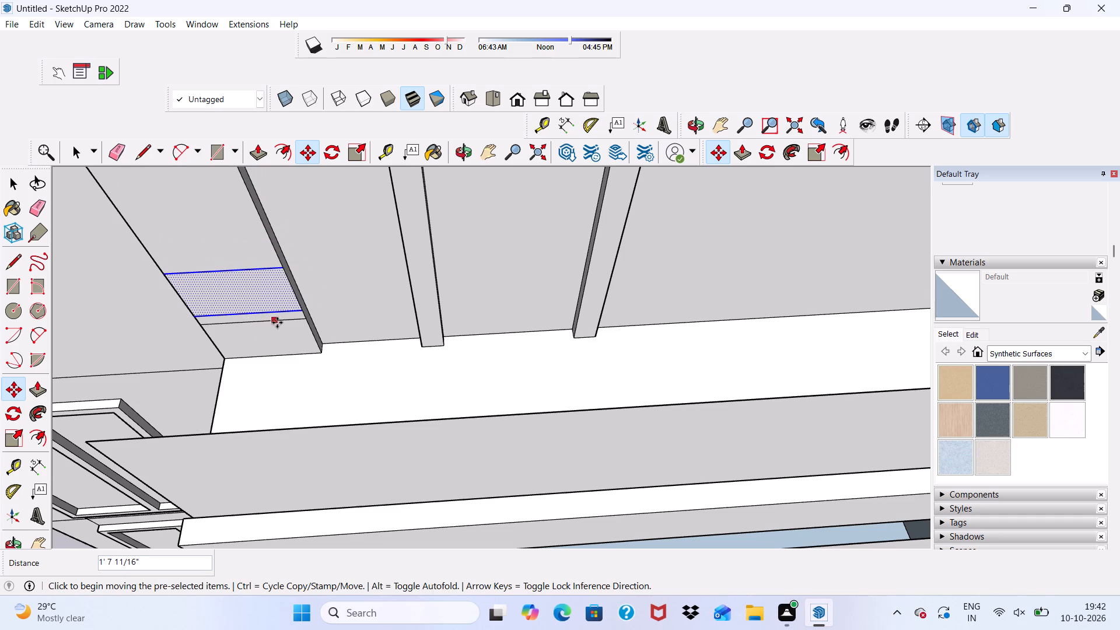
{"action": "key", "text": "shift+asterisk"}
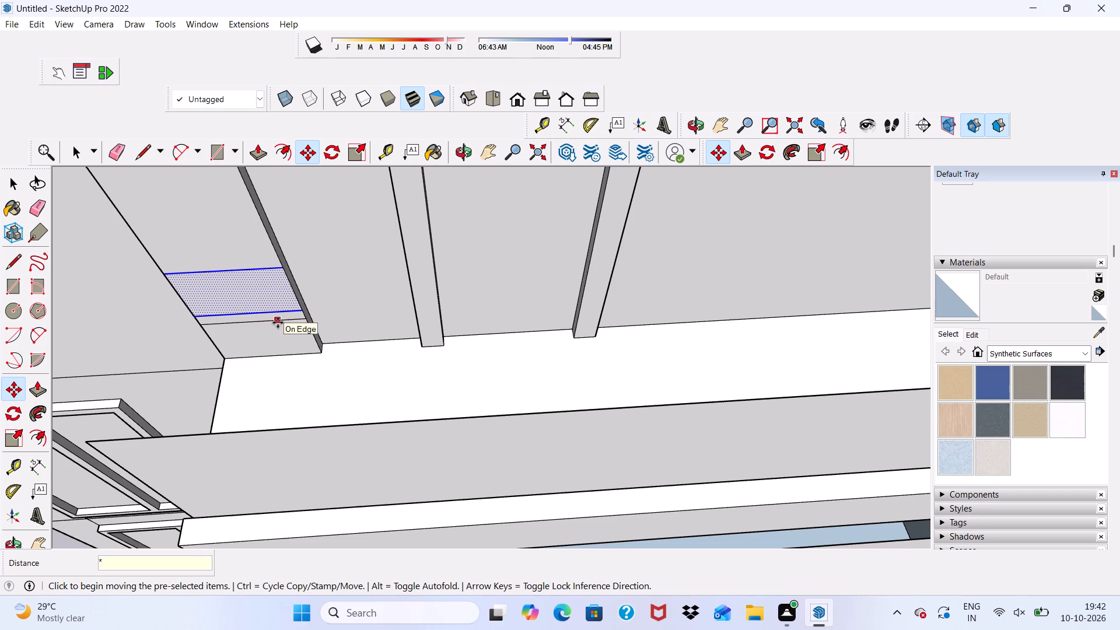
{"action": "type", "text": "10"}
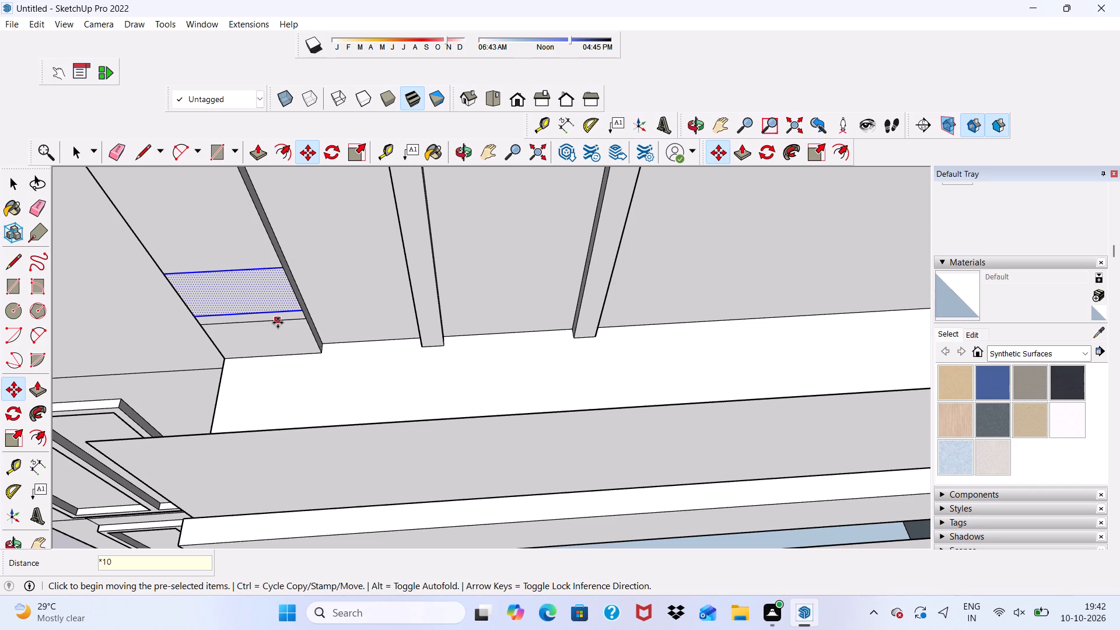
{"action": "key", "text": "Return"}
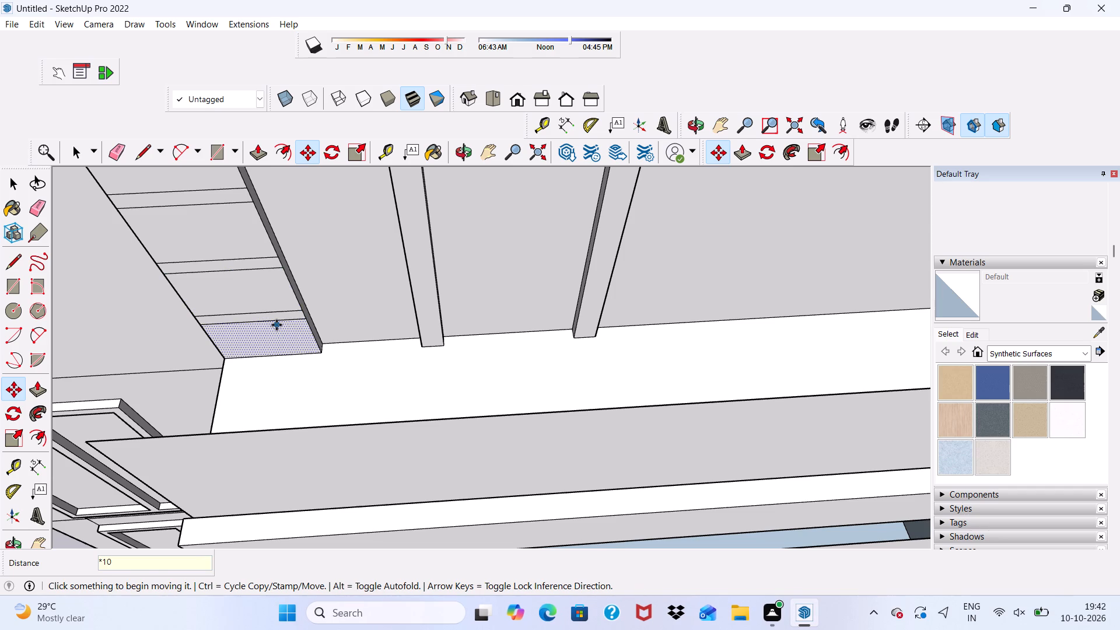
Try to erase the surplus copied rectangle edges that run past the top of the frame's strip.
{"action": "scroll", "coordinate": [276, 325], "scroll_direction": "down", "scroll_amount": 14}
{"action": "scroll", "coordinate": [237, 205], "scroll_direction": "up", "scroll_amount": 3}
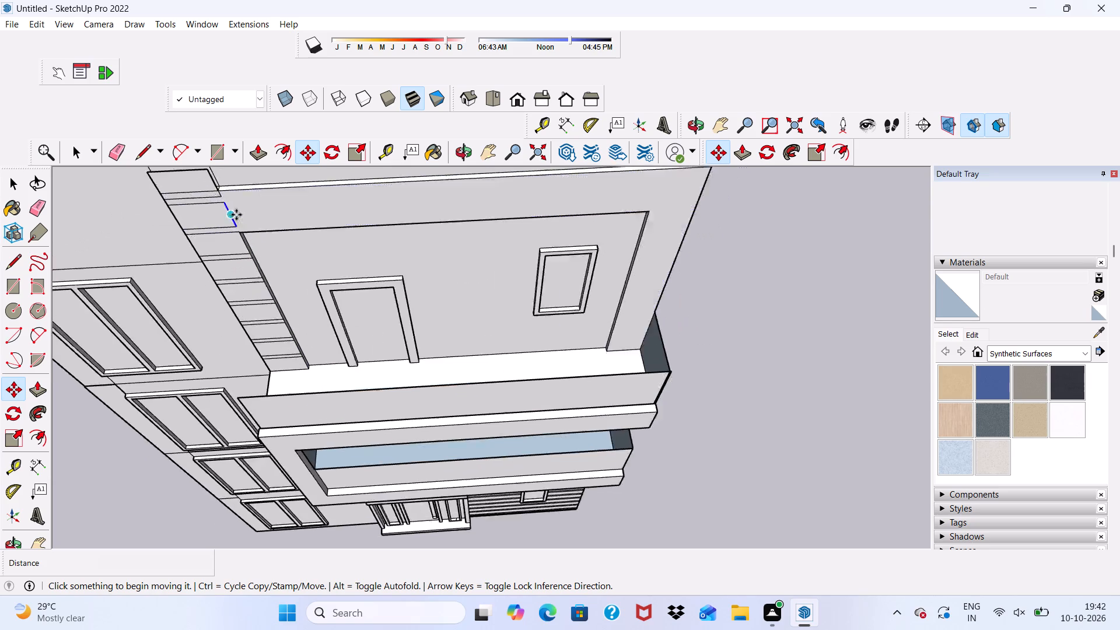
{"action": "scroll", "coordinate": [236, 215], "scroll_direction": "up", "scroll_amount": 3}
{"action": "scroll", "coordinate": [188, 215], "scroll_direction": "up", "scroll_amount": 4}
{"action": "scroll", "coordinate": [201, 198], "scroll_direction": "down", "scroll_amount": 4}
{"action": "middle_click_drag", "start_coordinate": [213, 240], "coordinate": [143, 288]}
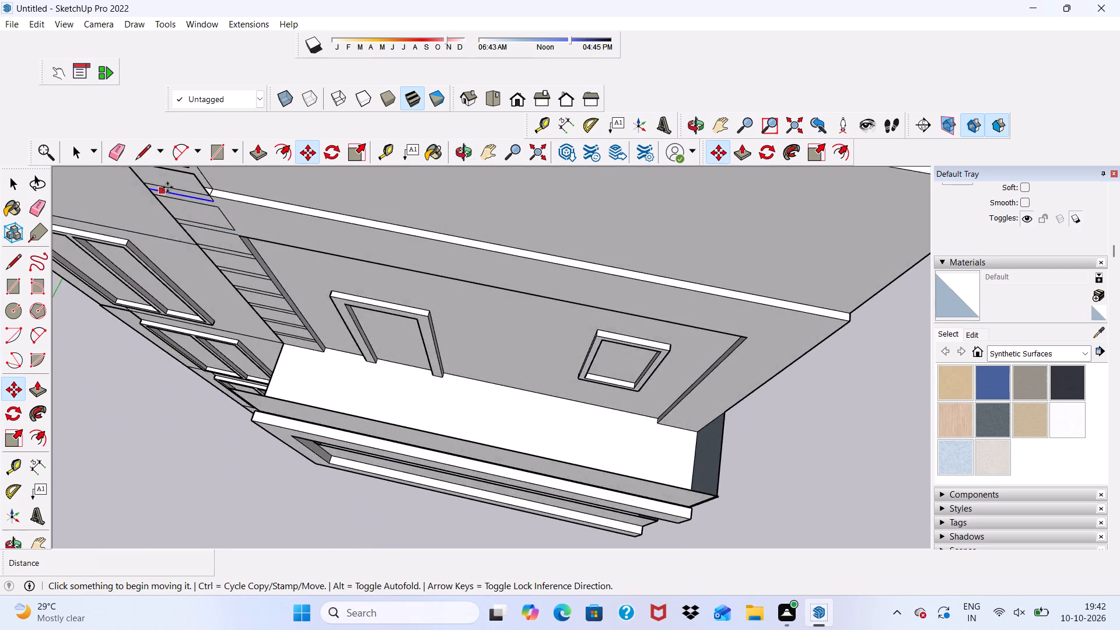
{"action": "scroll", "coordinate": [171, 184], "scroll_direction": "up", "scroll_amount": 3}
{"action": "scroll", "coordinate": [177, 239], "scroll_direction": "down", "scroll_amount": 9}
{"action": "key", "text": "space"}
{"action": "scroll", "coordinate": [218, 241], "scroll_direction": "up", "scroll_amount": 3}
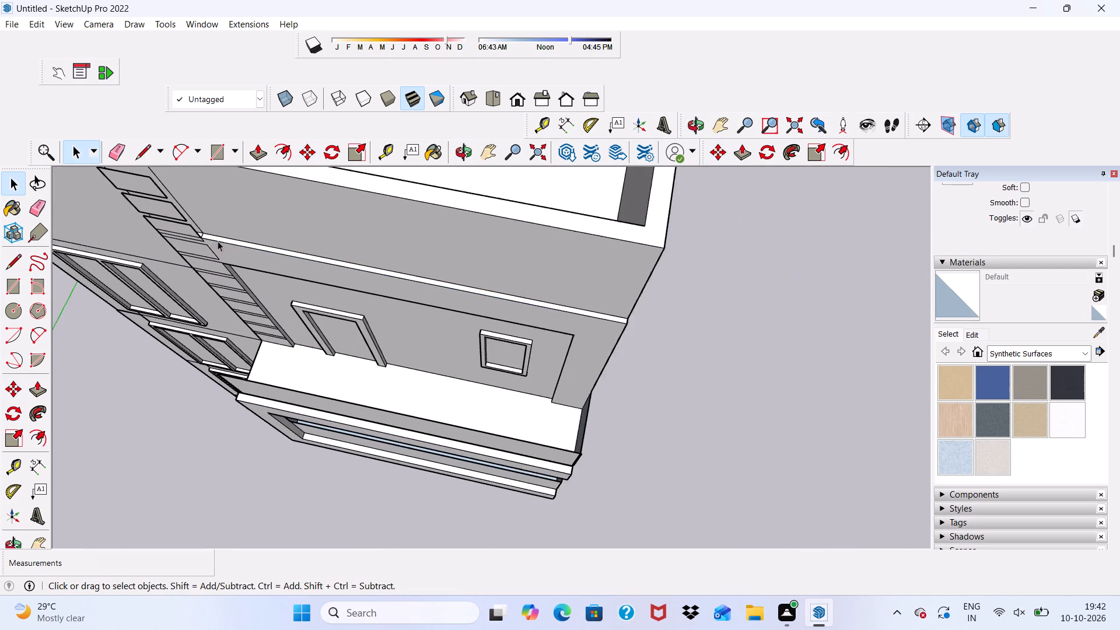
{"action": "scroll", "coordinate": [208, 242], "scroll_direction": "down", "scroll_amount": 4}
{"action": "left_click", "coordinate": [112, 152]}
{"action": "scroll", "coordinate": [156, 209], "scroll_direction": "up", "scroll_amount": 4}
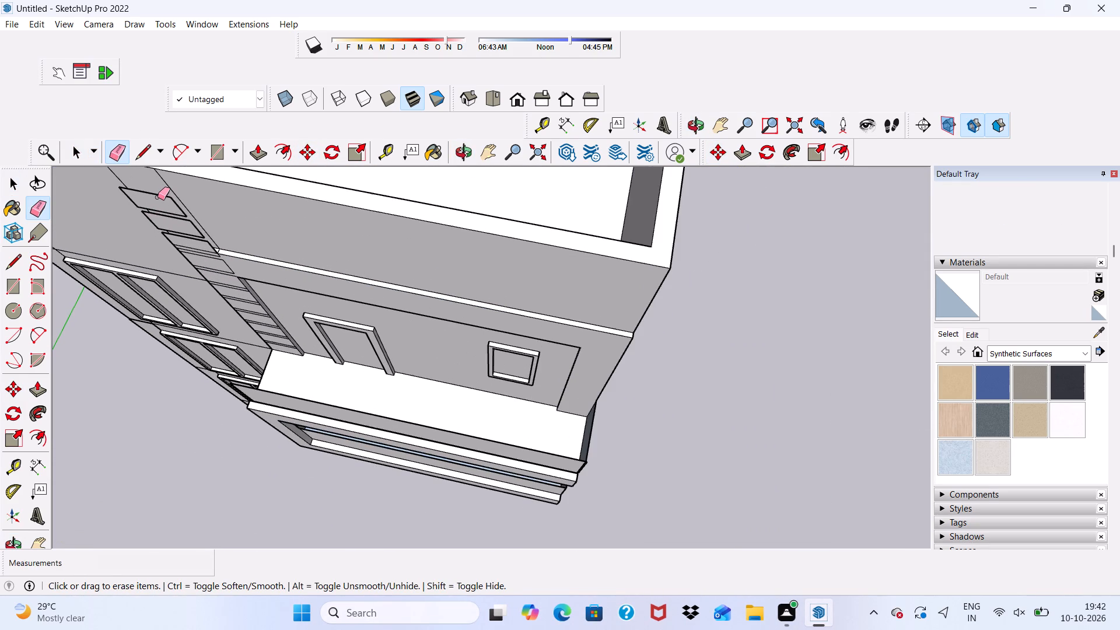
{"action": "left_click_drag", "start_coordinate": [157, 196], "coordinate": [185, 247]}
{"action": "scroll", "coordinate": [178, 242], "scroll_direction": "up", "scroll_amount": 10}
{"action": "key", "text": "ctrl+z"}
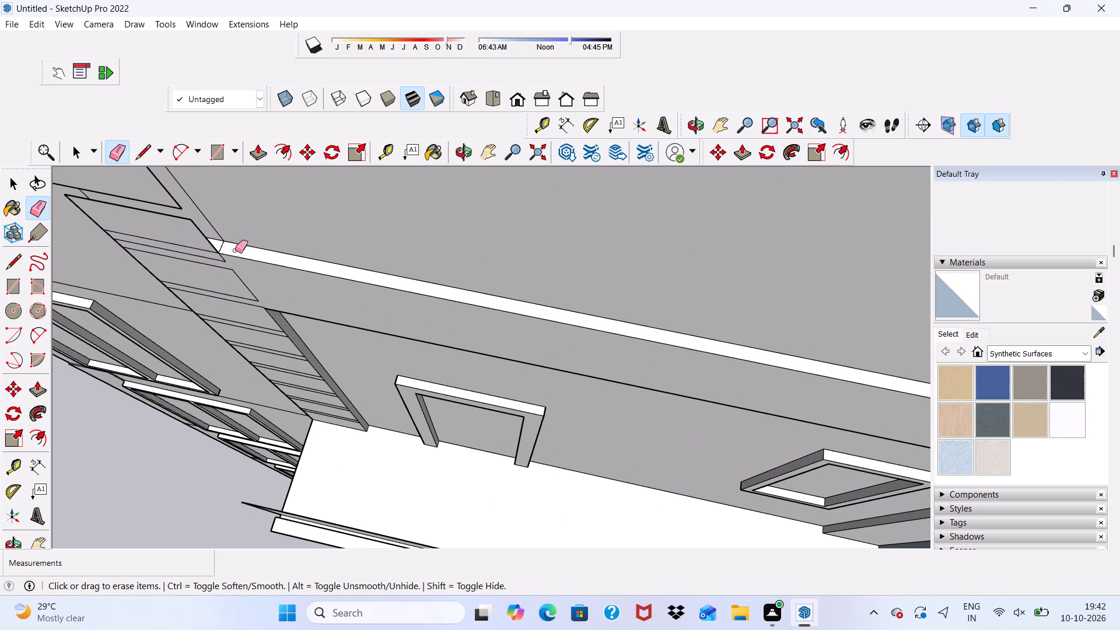
Erase the leftover edges of the copied rectangle that straddles the top of the frame above the vertical strip.
{"action": "scroll", "coordinate": [220, 215], "scroll_direction": "up", "scroll_amount": 5}
{"action": "double_click", "coordinate": [182, 239]}
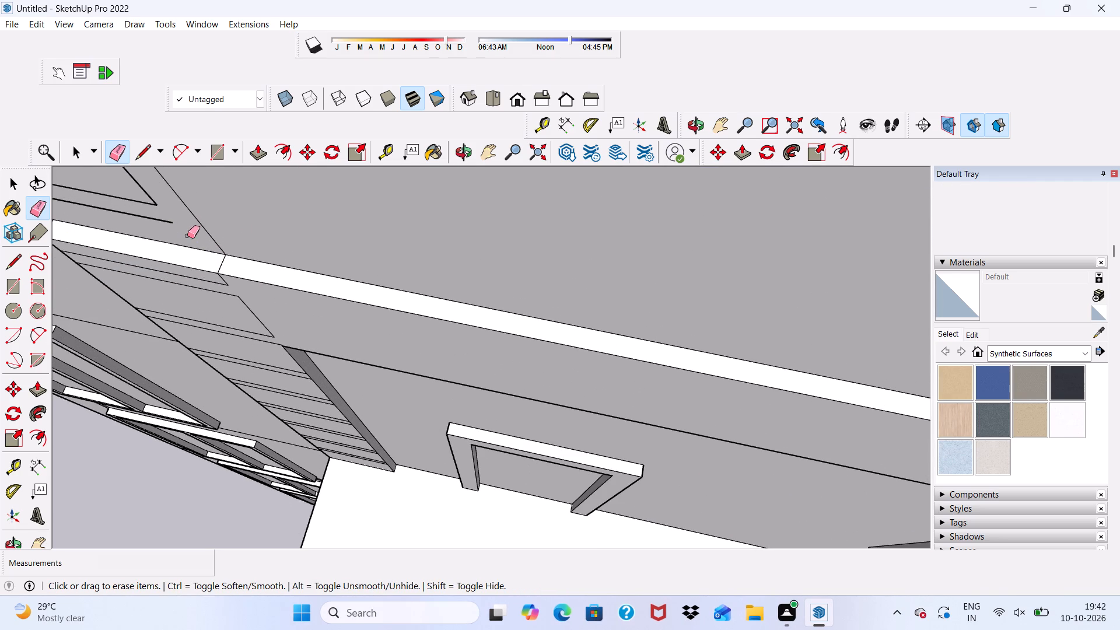
{"action": "left_click", "coordinate": [156, 222]}
{"action": "scroll", "coordinate": [166, 225], "scroll_direction": "down", "scroll_amount": 6}
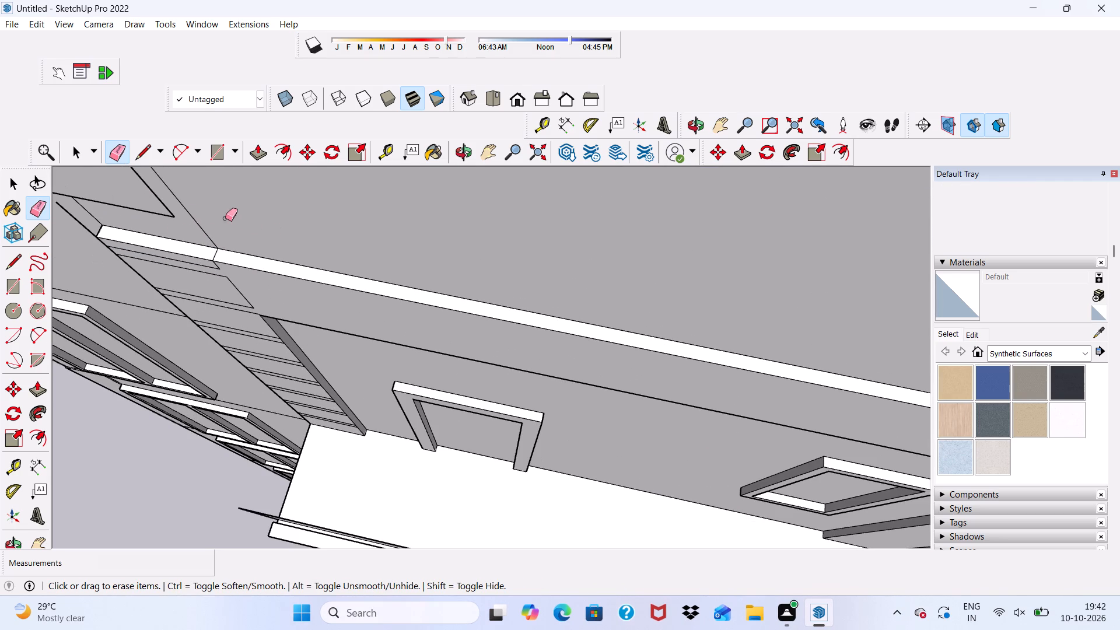
{"action": "left_click_drag", "start_coordinate": [201, 216], "coordinate": [212, 235]}
{"action": "left_click", "coordinate": [212, 235]}
{"action": "scroll", "coordinate": [213, 247], "scroll_direction": "up", "scroll_amount": 9}
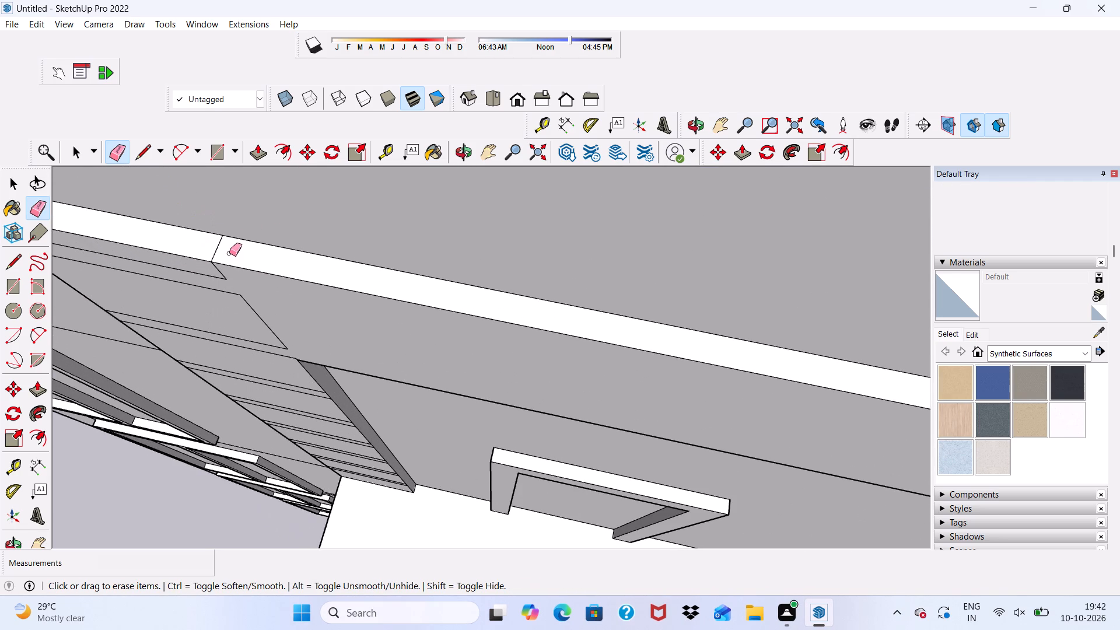
{"action": "double_click", "coordinate": [209, 248]}
{"action": "left_click_drag", "start_coordinate": [211, 248], "coordinate": [222, 246]}
{"action": "left_click", "coordinate": [222, 246]}
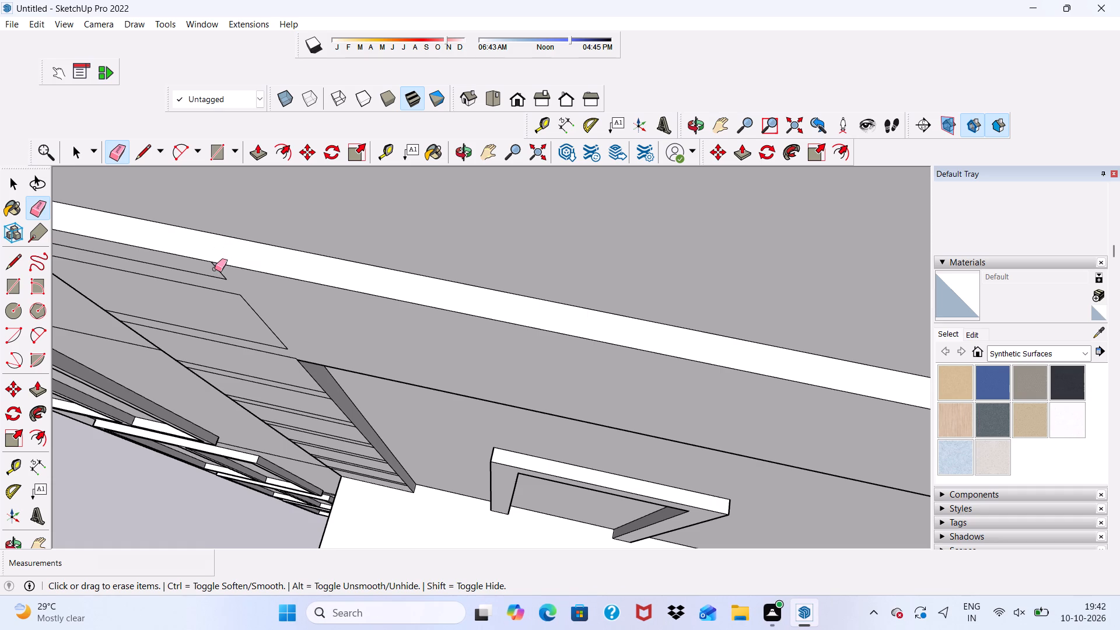
{"action": "left_click_drag", "start_coordinate": [215, 269], "coordinate": [217, 275]}
{"action": "left_click", "coordinate": [217, 275]}
Erase the leftover outer side edge of that rectangle, just above the frame's upper corner at the strip.
{"action": "scroll", "coordinate": [201, 276], "scroll_direction": "down", "scroll_amount": 10}
{"action": "middle_click_drag", "start_coordinate": [282, 293], "coordinate": [298, 201]}
{"action": "scroll", "coordinate": [303, 197], "scroll_direction": "up", "scroll_amount": 2}
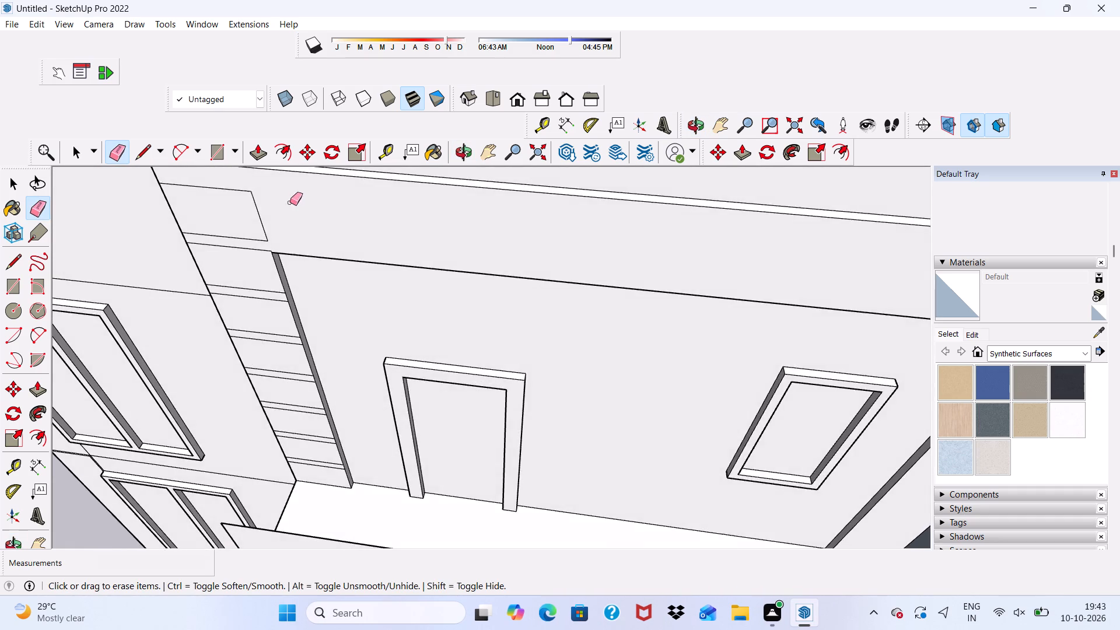
{"action": "scroll", "coordinate": [286, 245], "scroll_direction": "down", "scroll_amount": 10}
{"action": "middle_click_drag", "start_coordinate": [304, 284], "coordinate": [310, 209]}
{"action": "scroll", "coordinate": [292, 201], "scroll_direction": "up", "scroll_amount": 5}
{"action": "scroll", "coordinate": [284, 211], "scroll_direction": "down", "scroll_amount": 6}
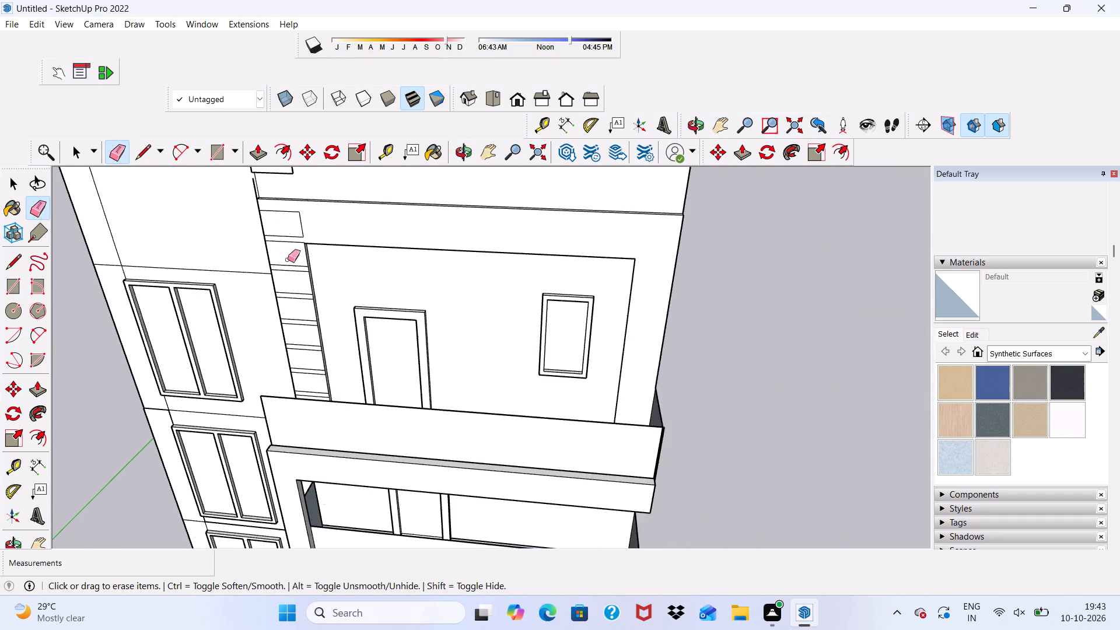
{"action": "scroll", "coordinate": [288, 260], "scroll_direction": "down", "scroll_amount": 2}
{"action": "scroll", "coordinate": [245, 210], "scroll_direction": "up", "scroll_amount": 9}
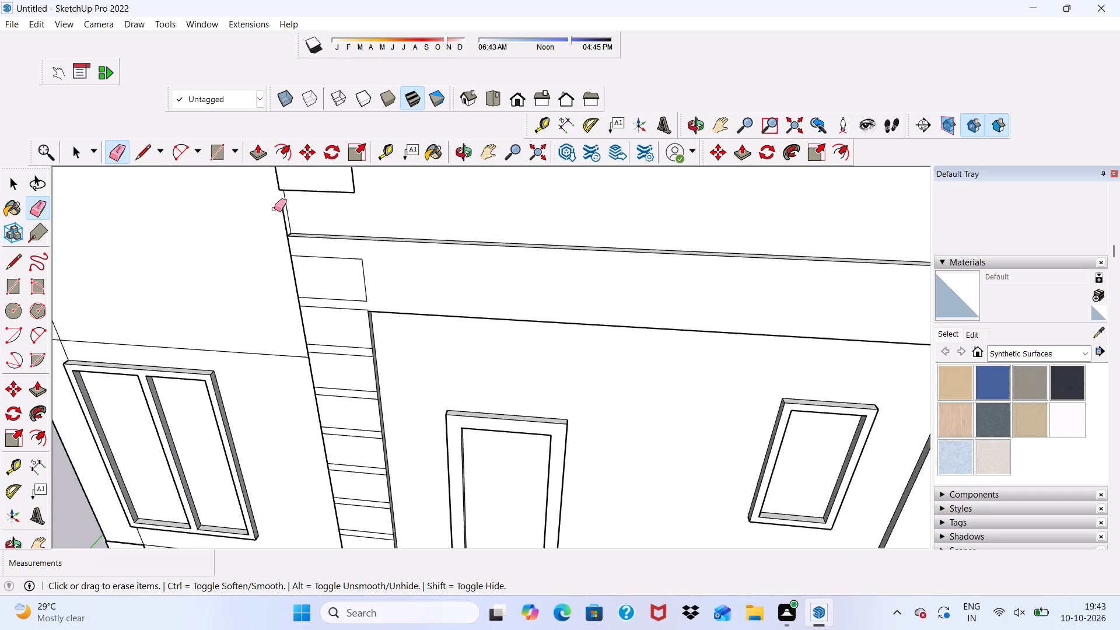
{"action": "scroll", "coordinate": [273, 214], "scroll_direction": "up", "scroll_amount": 9}
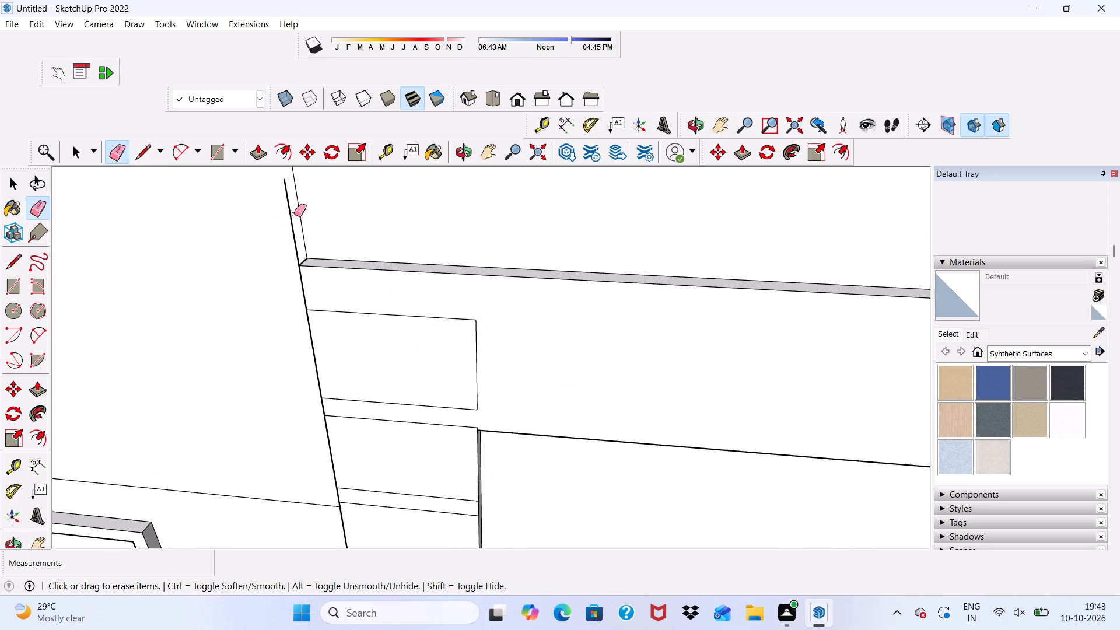
{"action": "left_click", "coordinate": [294, 214]}
{"action": "left_click", "coordinate": [292, 219]}
Erase all edges of the two surplus copied rectangles on the wall above the frame's strip.
{"action": "scroll", "coordinate": [292, 219], "scroll_direction": "down", "scroll_amount": 18}
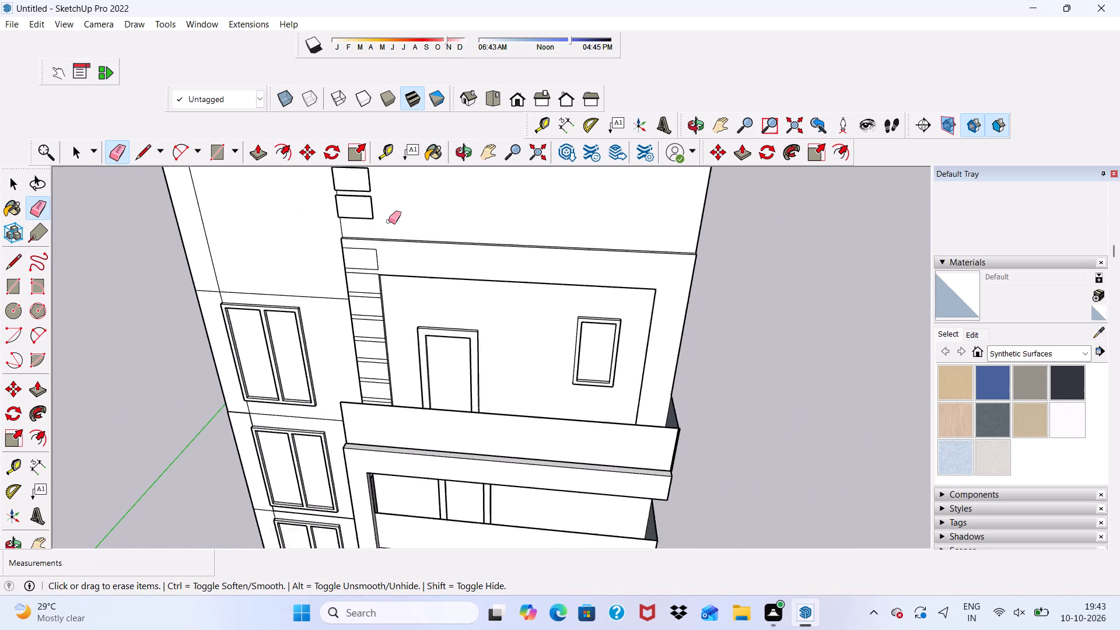
{"action": "scroll", "coordinate": [388, 221], "scroll_direction": "down", "scroll_amount": 7}
{"action": "scroll", "coordinate": [389, 184], "scroll_direction": "up", "scroll_amount": 13}
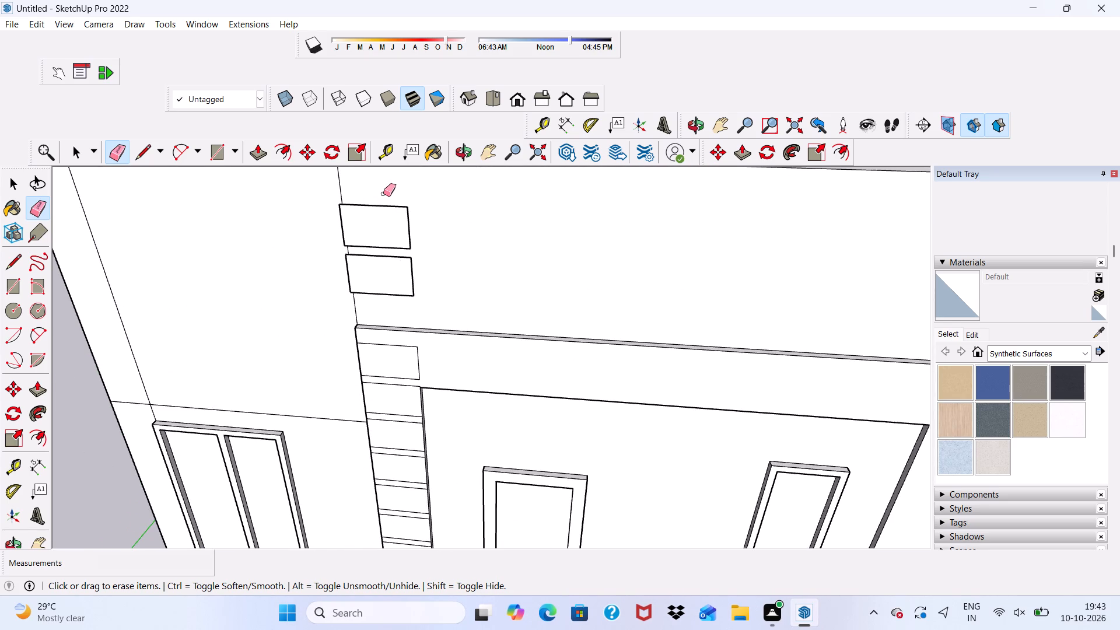
{"action": "left_click_drag", "start_coordinate": [376, 198], "coordinate": [391, 292]}
{"action": "left_click", "coordinate": [391, 292]}
{"action": "left_click_drag", "start_coordinate": [405, 215], "coordinate": [415, 278]}
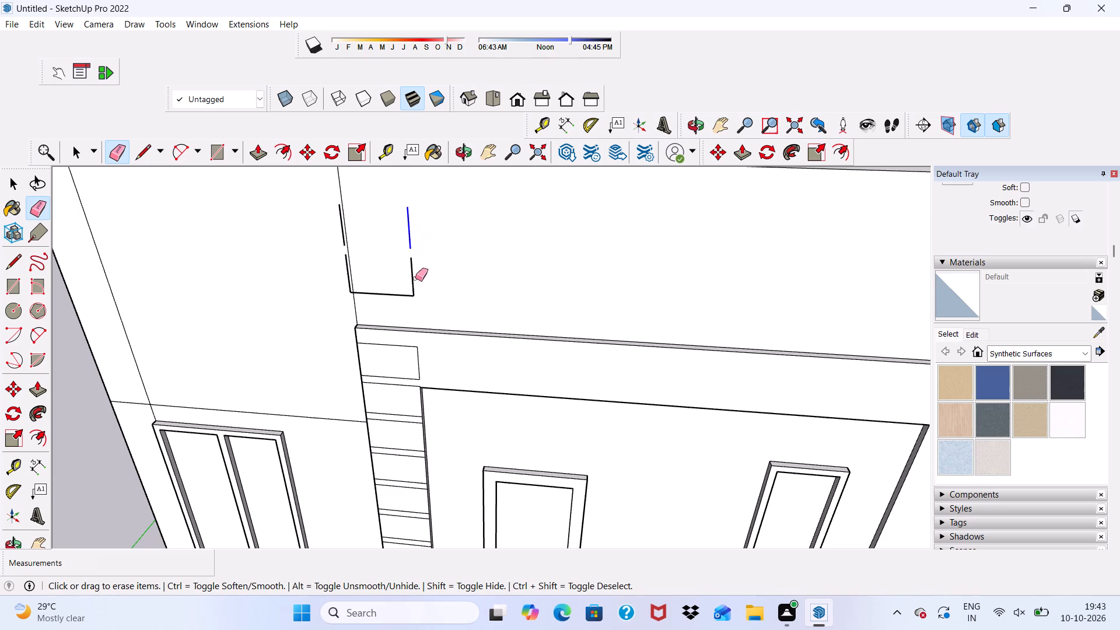
{"action": "left_click_drag", "start_coordinate": [415, 278], "coordinate": [413, 289]}
{"action": "left_click", "coordinate": [413, 289]}
{"action": "left_click_drag", "start_coordinate": [374, 293], "coordinate": [377, 299]}
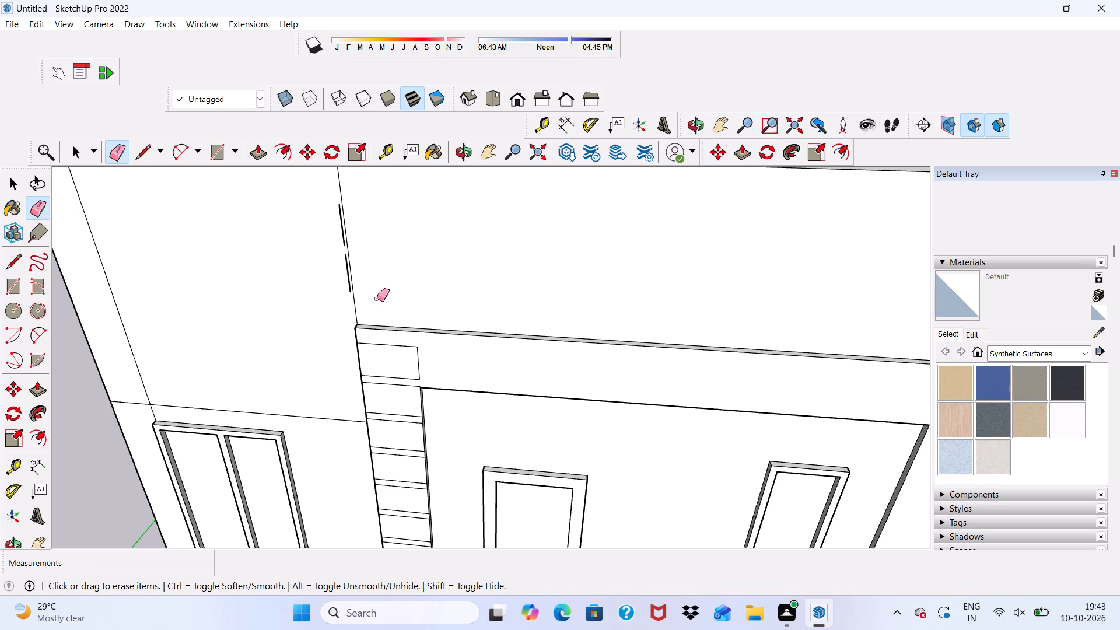
{"action": "scroll", "coordinate": [342, 266], "scroll_direction": "up", "scroll_amount": 13}
{"action": "left_click", "coordinate": [354, 287]}
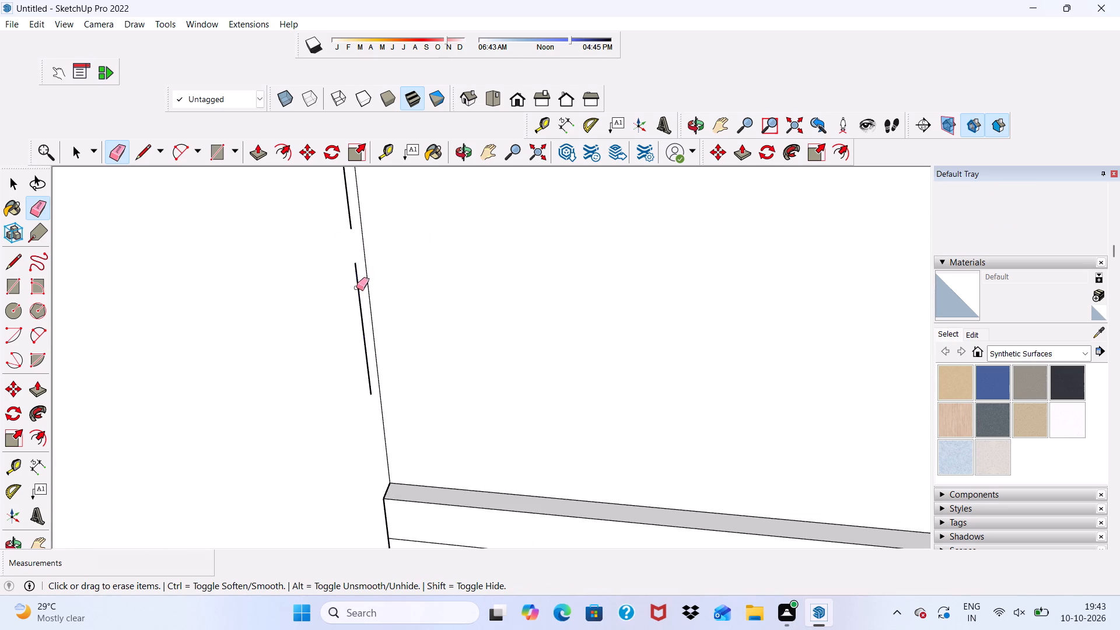
{"action": "left_click", "coordinate": [344, 218]}
{"action": "left_click", "coordinate": [351, 216]}
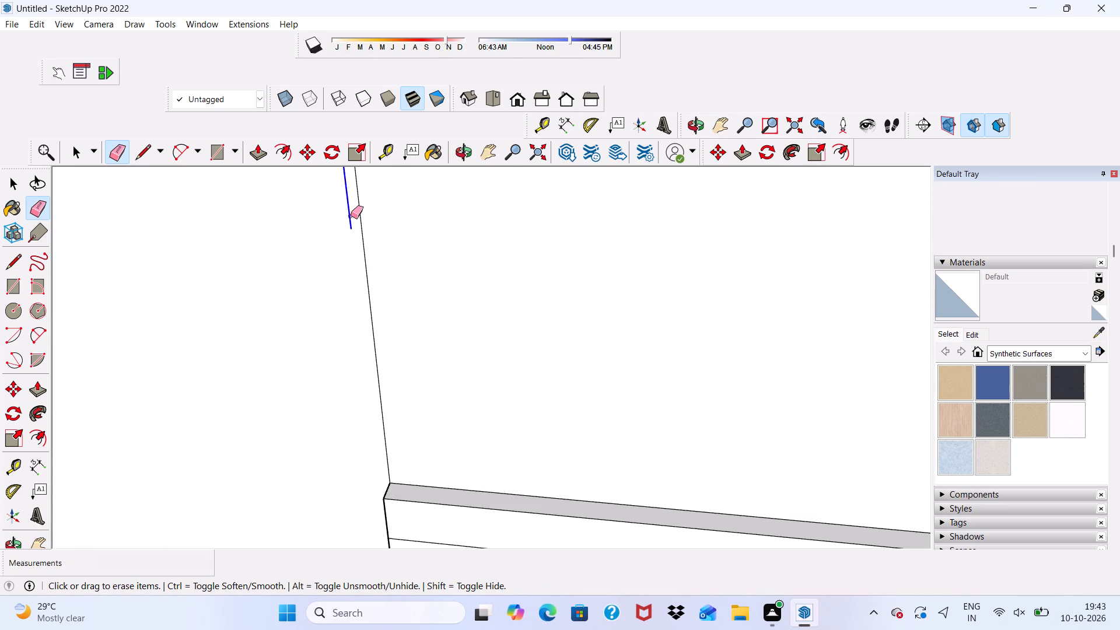
{"action": "left_click", "coordinate": [351, 216]}
{"action": "scroll", "coordinate": [346, 220], "scroll_direction": "down", "scroll_amount": 4}
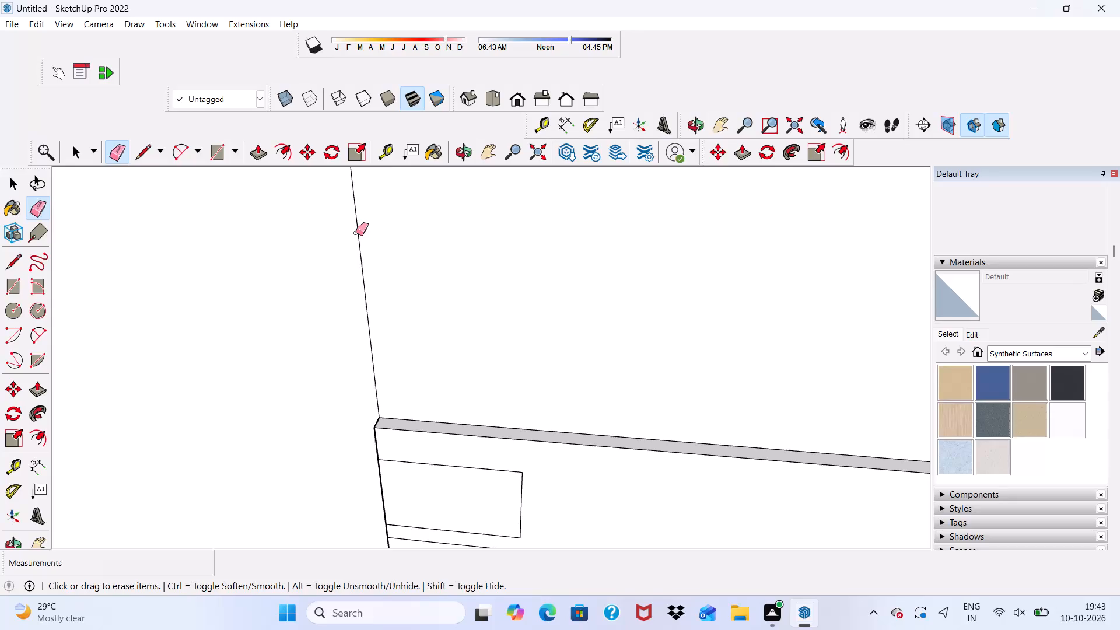
{"action": "key", "text": "space"}
Draw a thin rectangle about 21' 3 7/8" by 5 7/8" along the frame's top edge, from the strip's upper corner to the opposite outer edge.
{"action": "scroll", "coordinate": [358, 226], "scroll_direction": "down", "scroll_amount": 10}
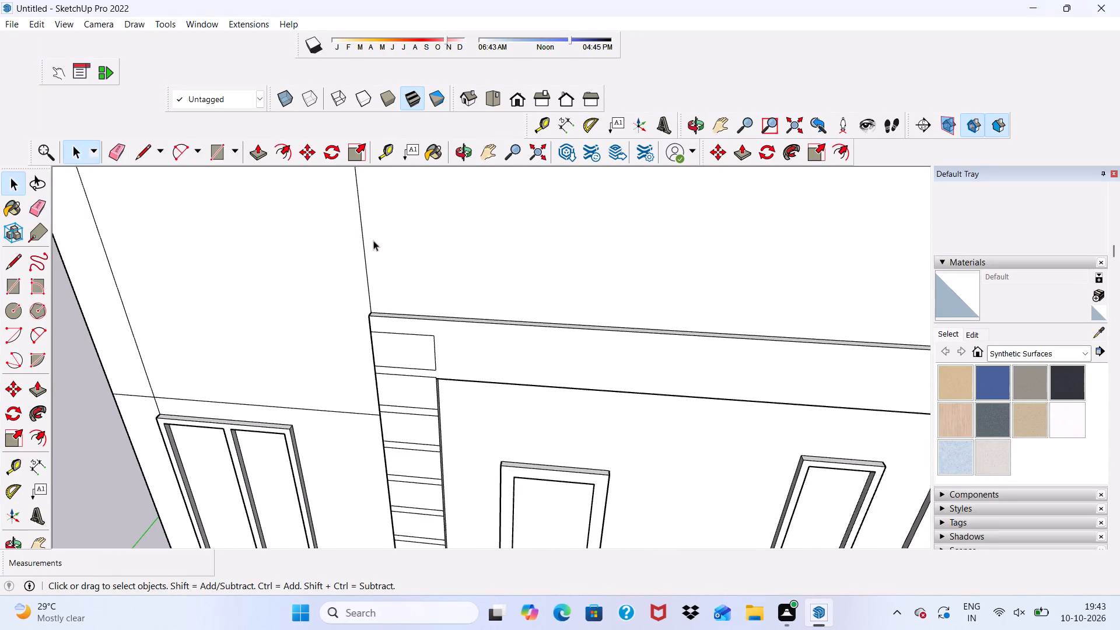
{"action": "middle_click_drag", "start_coordinate": [373, 240], "coordinate": [383, 177]}
{"action": "scroll", "coordinate": [388, 176], "scroll_direction": "up", "scroll_amount": 1}
{"action": "scroll", "coordinate": [390, 186], "scroll_direction": "down", "scroll_amount": 8}
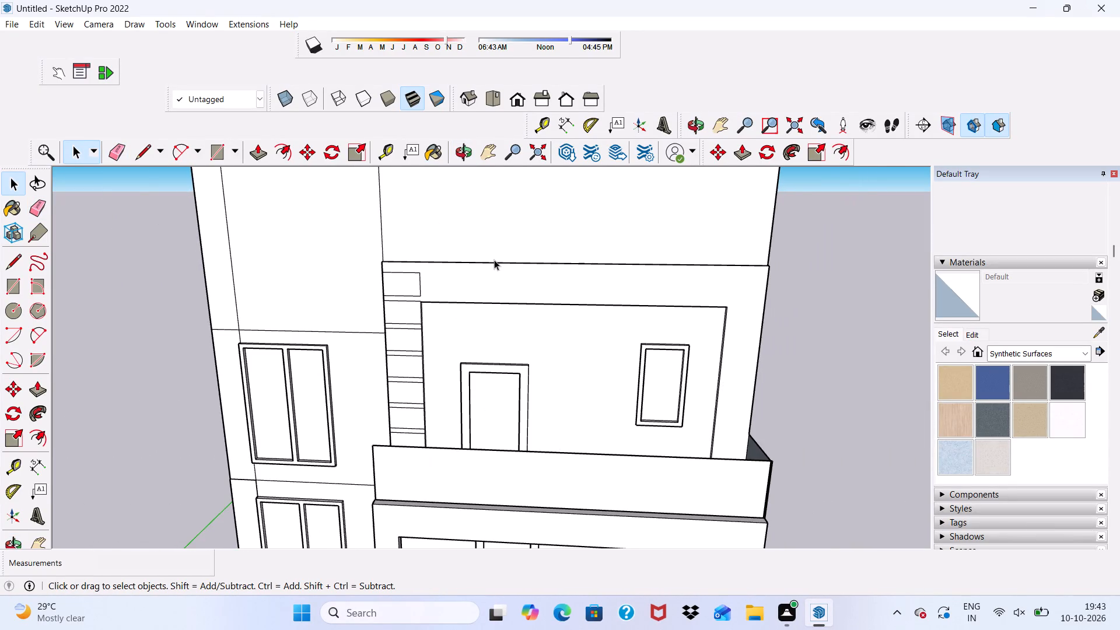
{"action": "scroll", "coordinate": [494, 260], "scroll_direction": "up", "scroll_amount": 4}
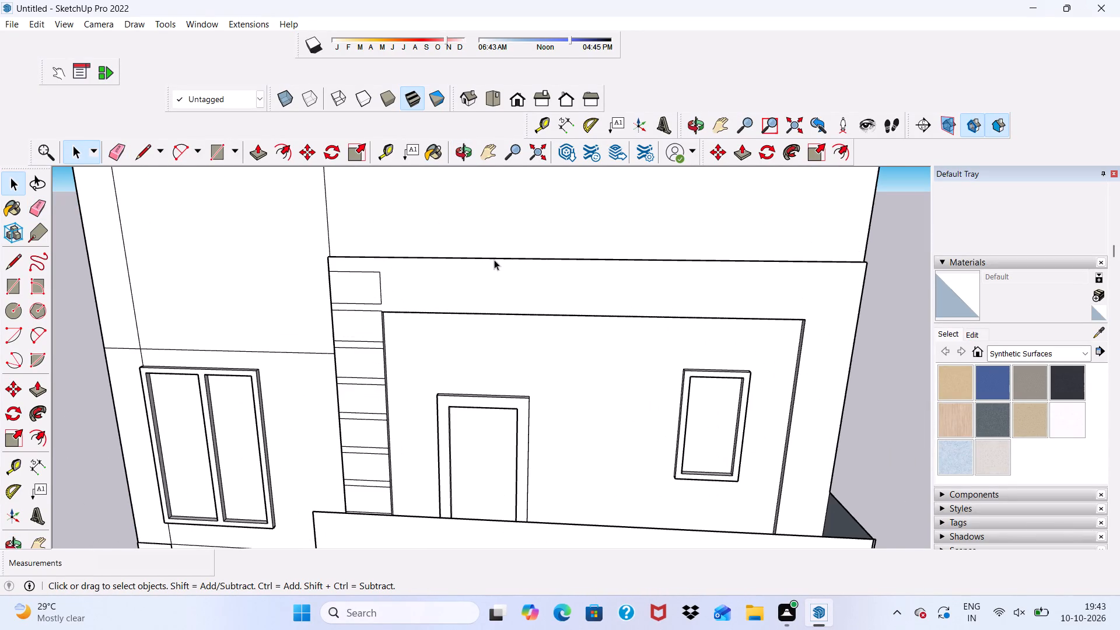
{"action": "scroll", "coordinate": [494, 260], "scroll_direction": "up", "scroll_amount": 1}
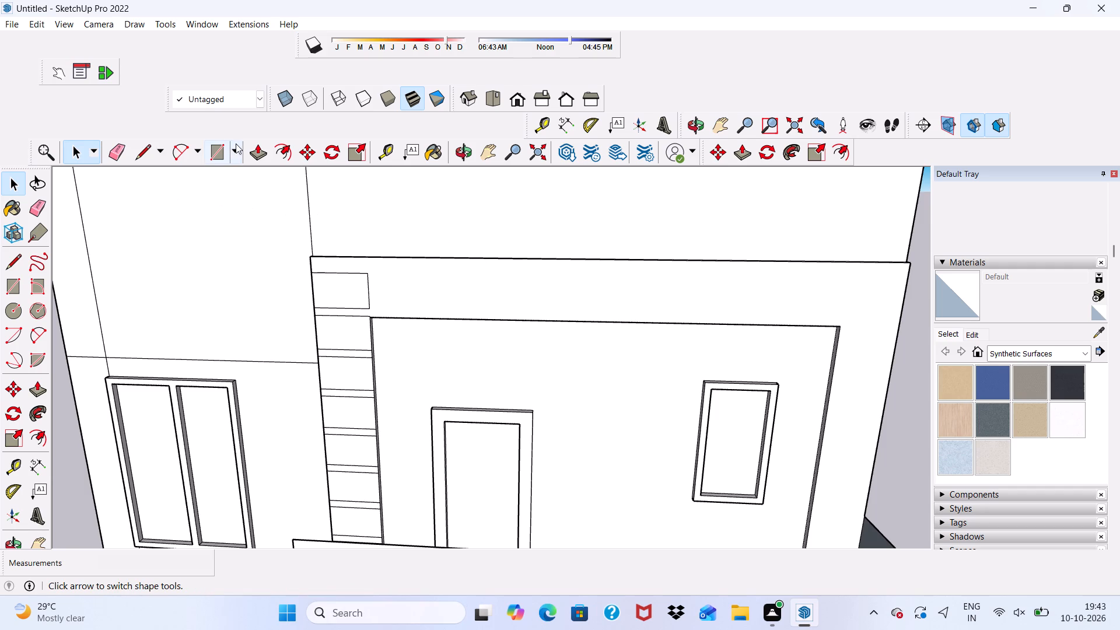
{"action": "left_click", "coordinate": [222, 146]}
{"action": "scroll", "coordinate": [293, 252], "scroll_direction": "up", "scroll_amount": 7}
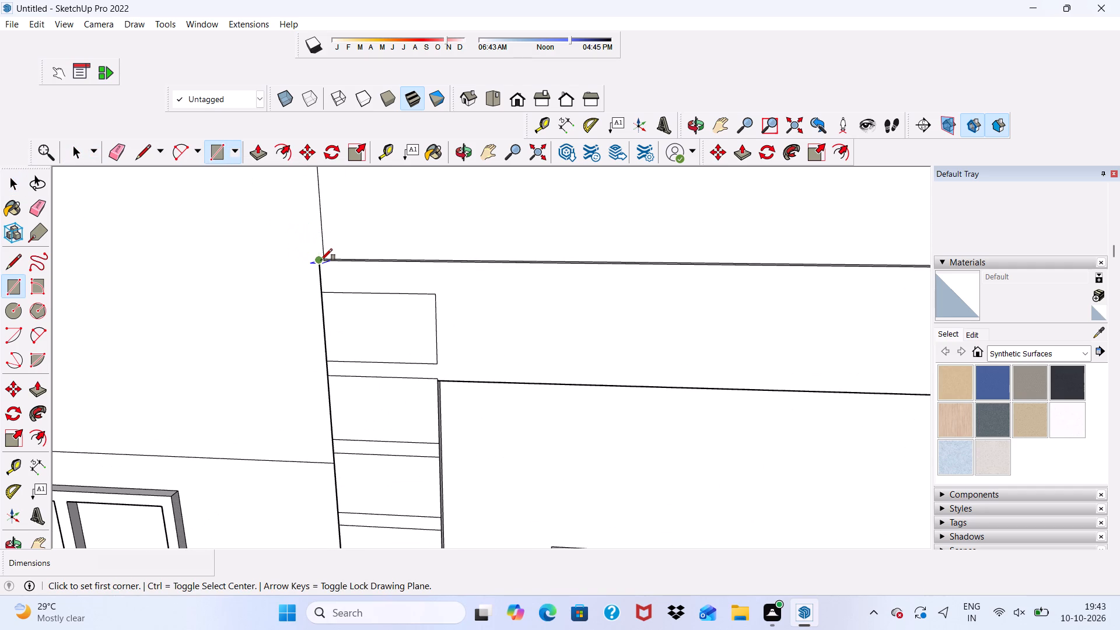
{"action": "scroll", "coordinate": [320, 291], "scroll_direction": "down", "scroll_amount": 1}
{"action": "scroll", "coordinate": [313, 257], "scroll_direction": "up", "scroll_amount": 4}
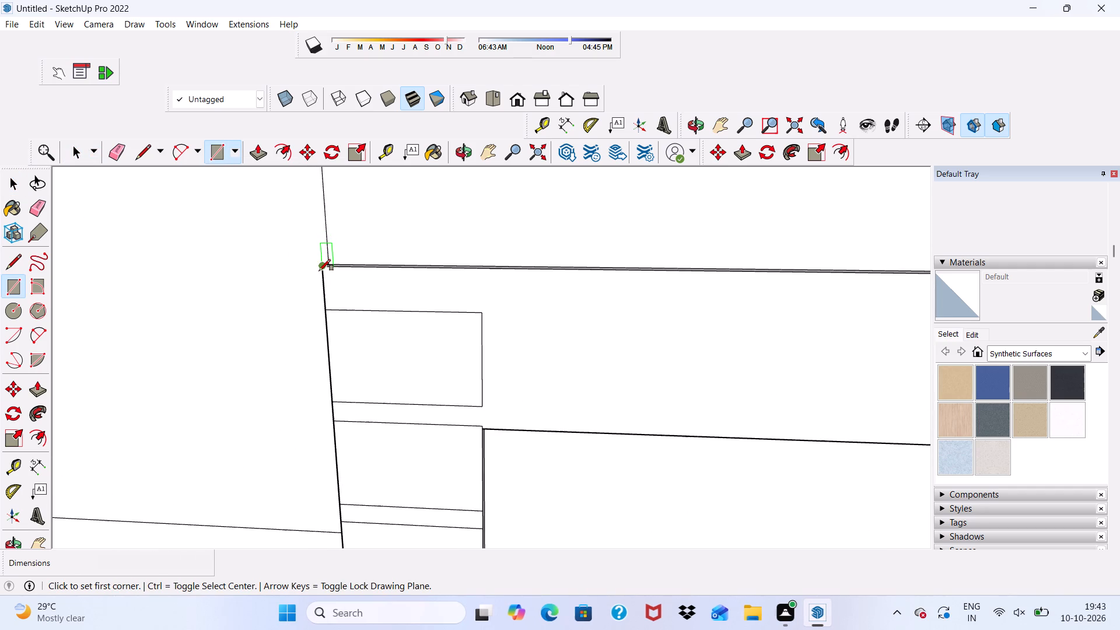
{"action": "left_click", "coordinate": [321, 271]}
{"action": "scroll", "coordinate": [267, 269], "scroll_direction": "down", "scroll_amount": 12}
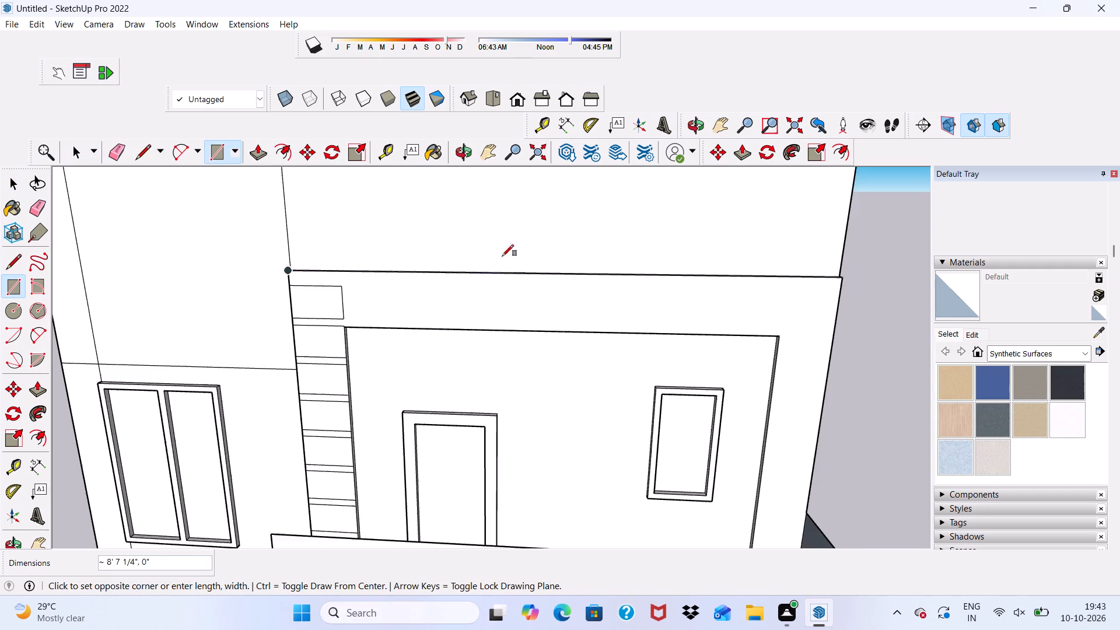
{"action": "scroll", "coordinate": [464, 254], "scroll_direction": "down", "scroll_amount": 4}
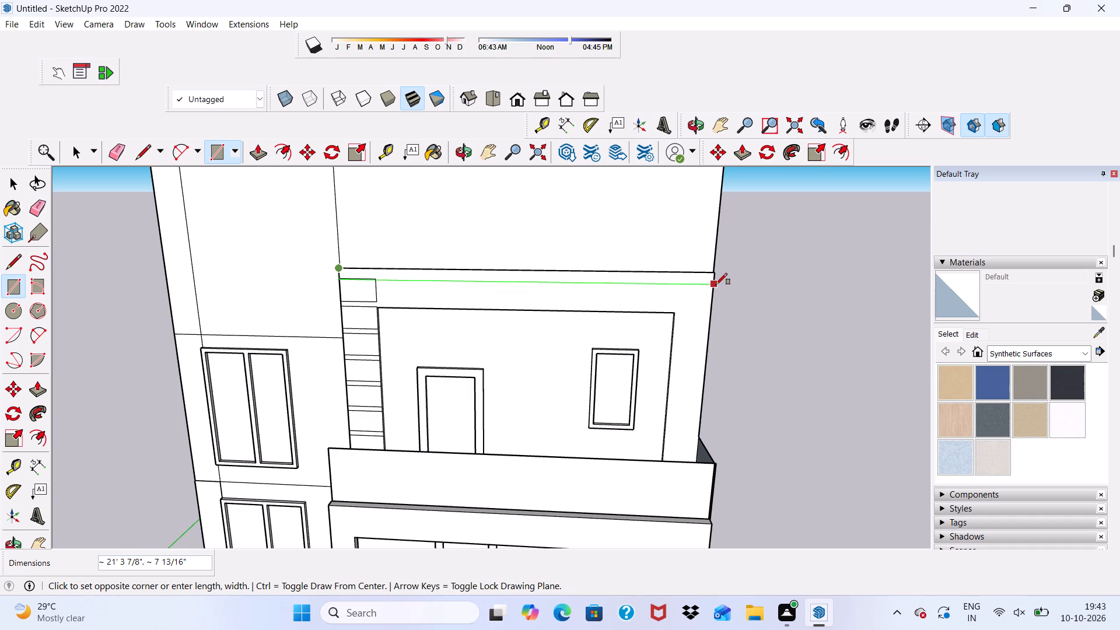
{"action": "scroll", "coordinate": [716, 285], "scroll_direction": "up", "scroll_amount": 9}
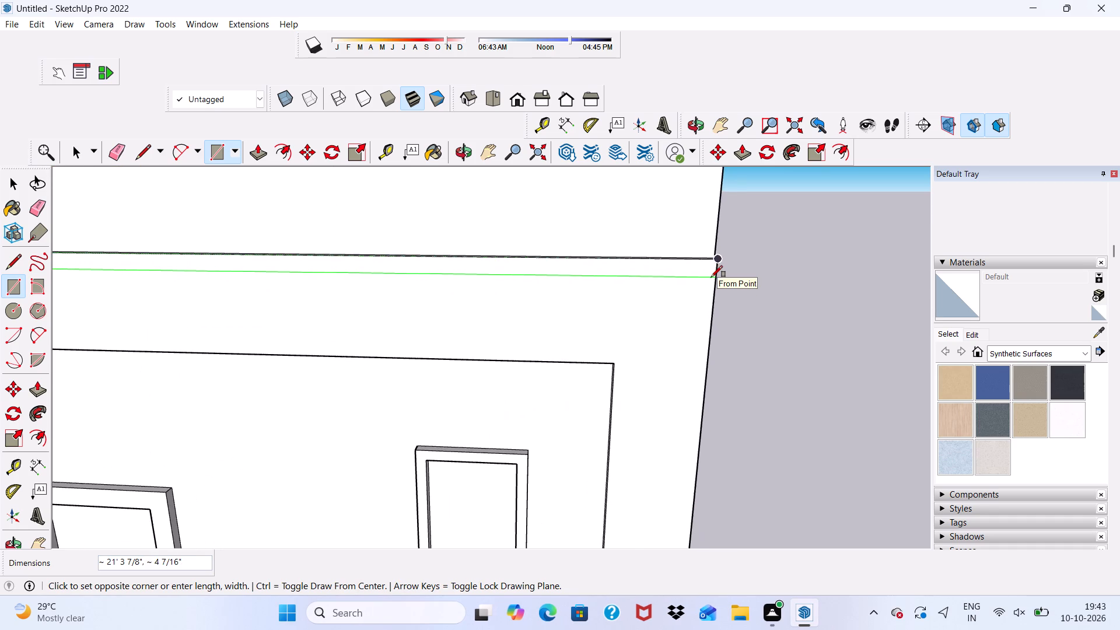
{"action": "scroll", "coordinate": [711, 277], "scroll_direction": "down", "scroll_amount": 4}
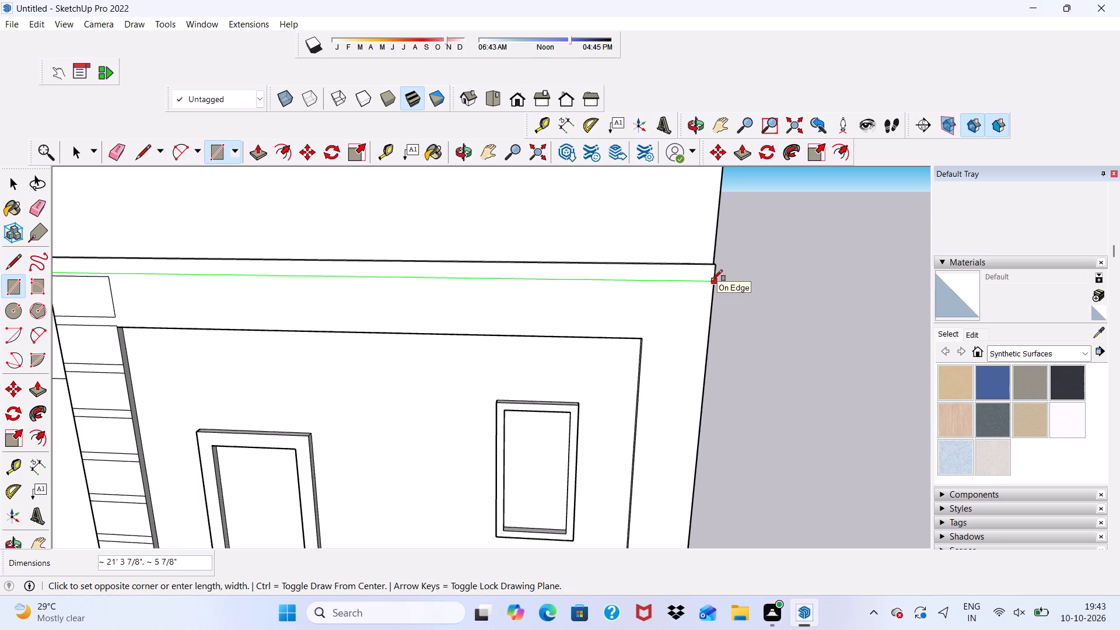
{"action": "left_click", "coordinate": [711, 281]}
{"action": "key", "text": "space"}
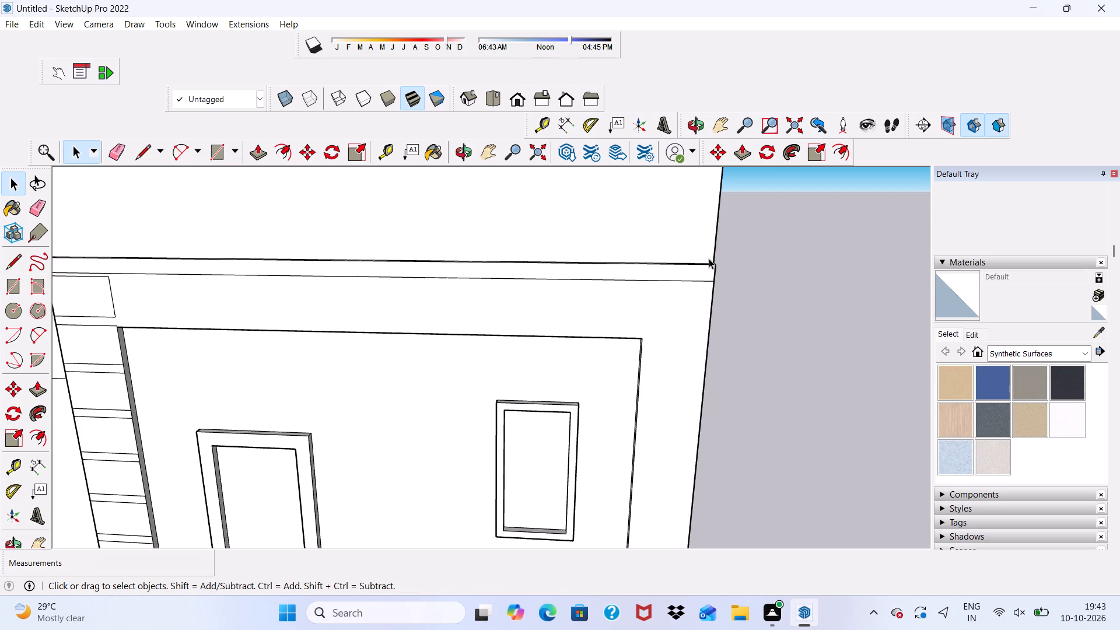
Copy the long thin rectangle's face about 8 7/8" down the frame's top band and repeat it as an array of 2 copies.
{"action": "scroll", "coordinate": [616, 287], "scroll_direction": "up", "scroll_amount": 5}
{"action": "triple_click", "coordinate": [607, 267]}
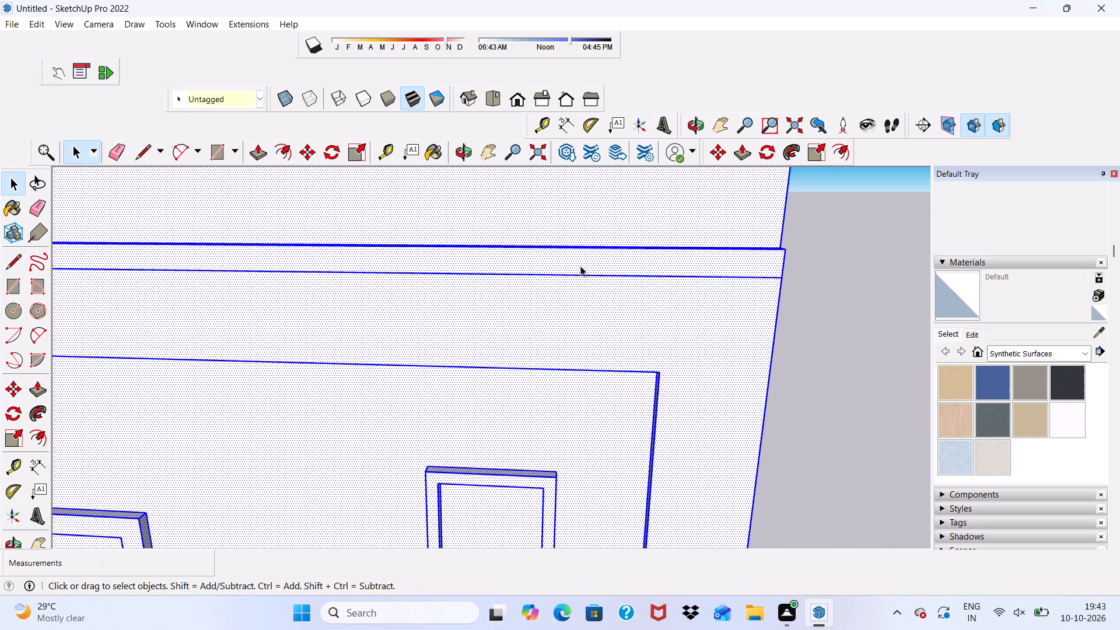
{"action": "left_click", "coordinate": [889, 218]}
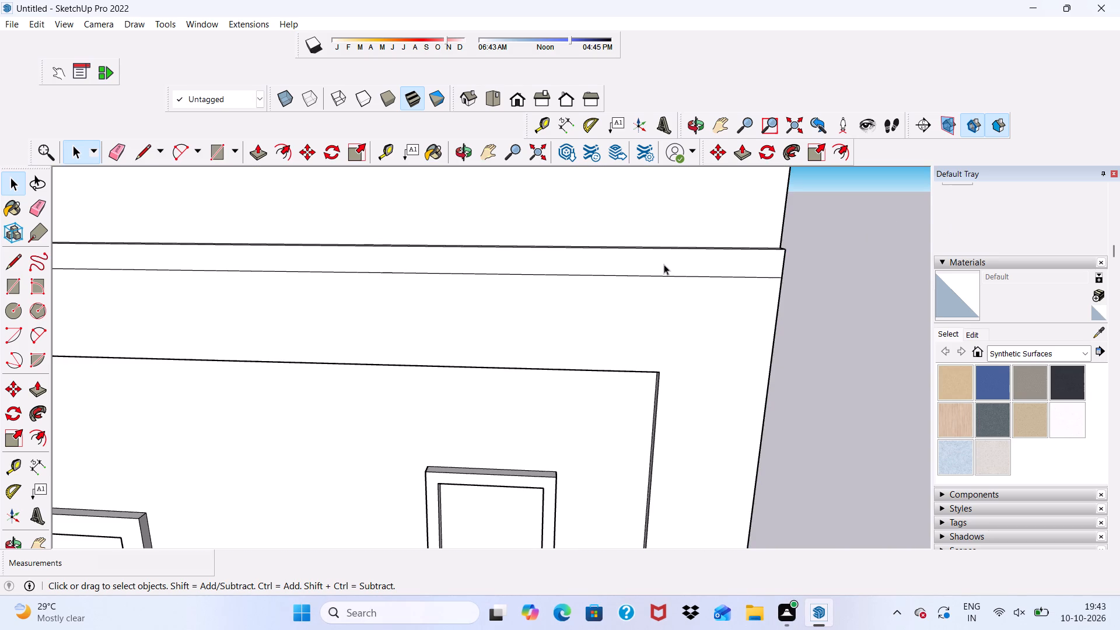
{"action": "left_click", "coordinate": [656, 265]}
{"action": "scroll", "coordinate": [656, 265], "scroll_direction": "down", "scroll_amount": 5}
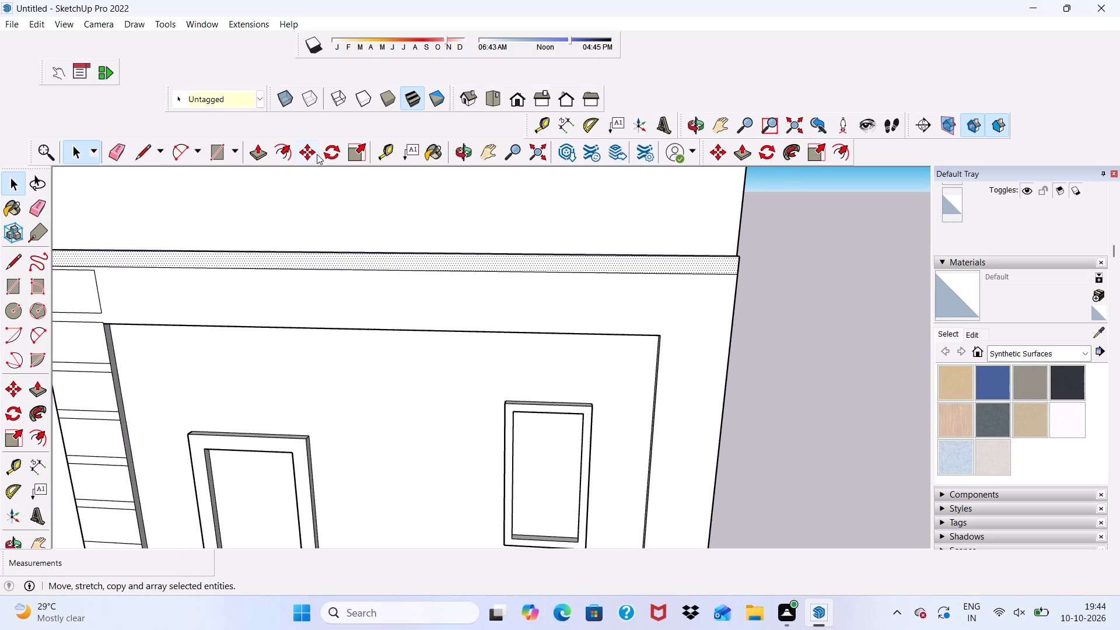
{"action": "left_click", "coordinate": [310, 151]}
{"action": "left_click", "coordinate": [320, 263]}
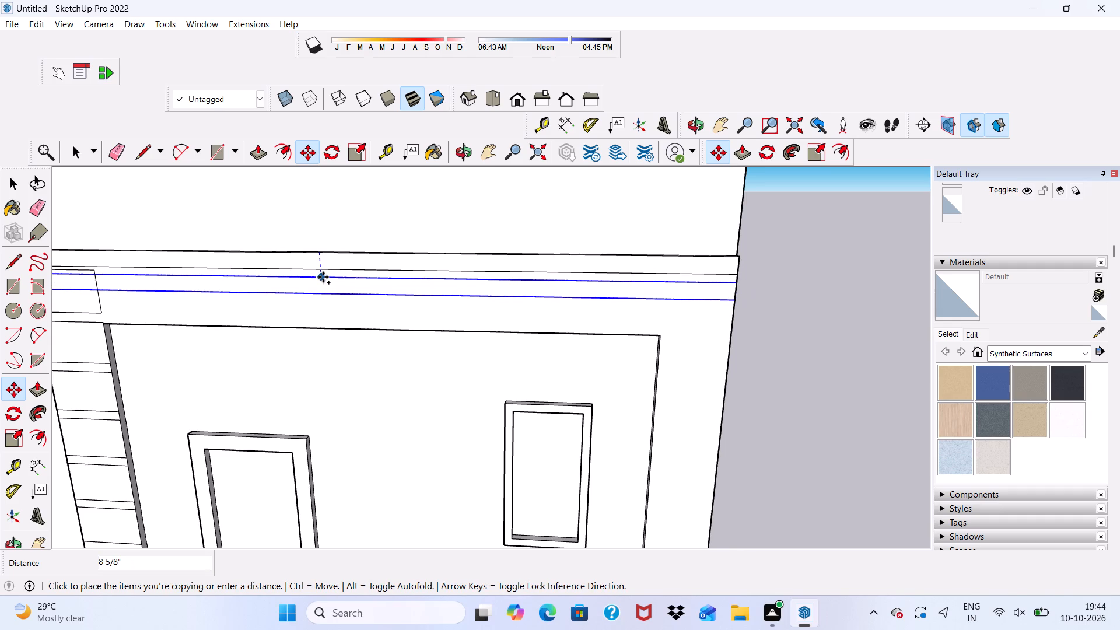
{"action": "scroll", "coordinate": [323, 277], "scroll_direction": "down", "scroll_amount": 3}
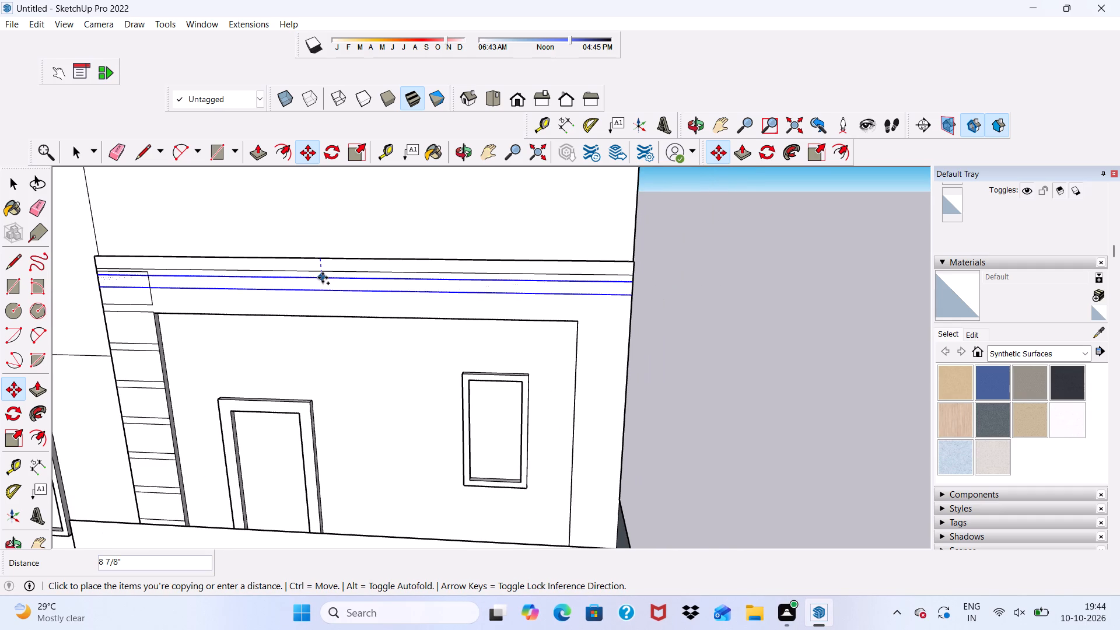
{"action": "left_click", "coordinate": [323, 278]}
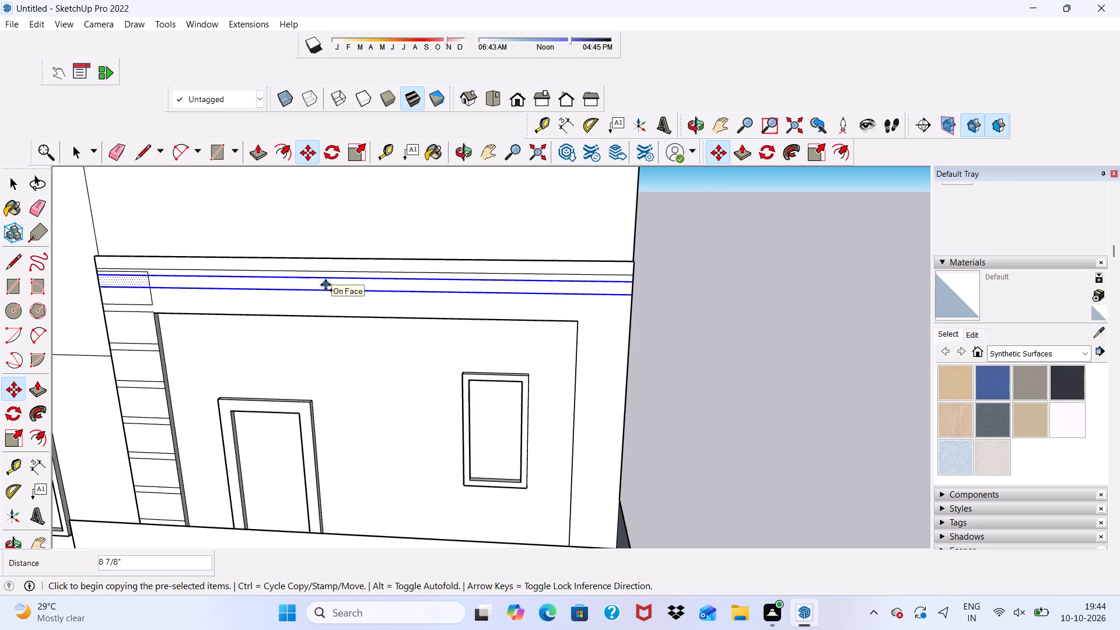
{"action": "key", "text": "shift+asterisk"}
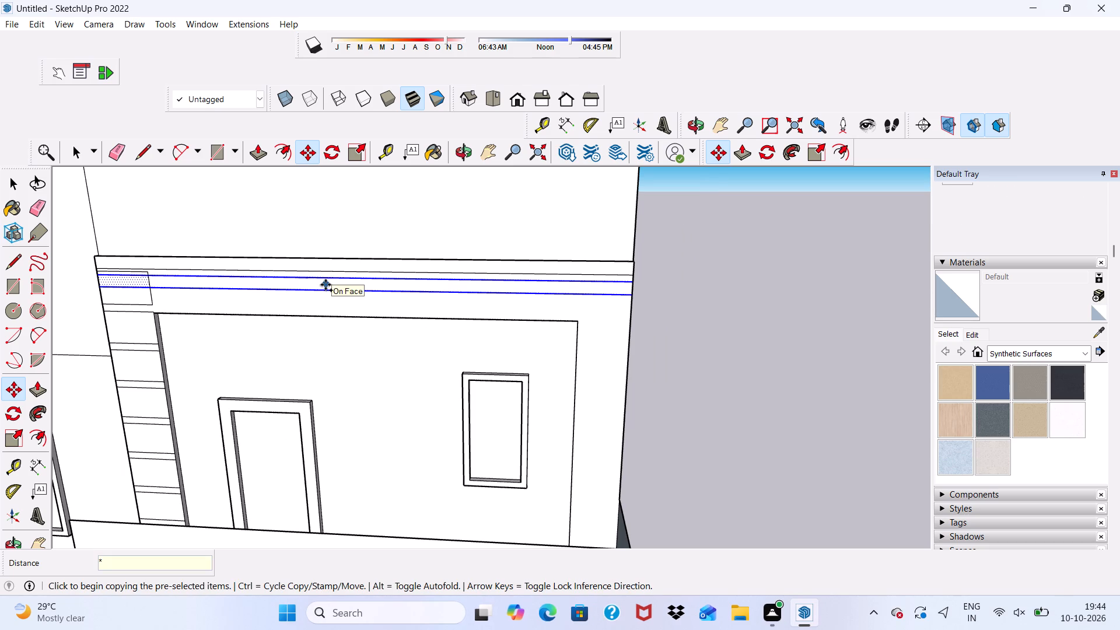
{"action": "key", "text": "2"}
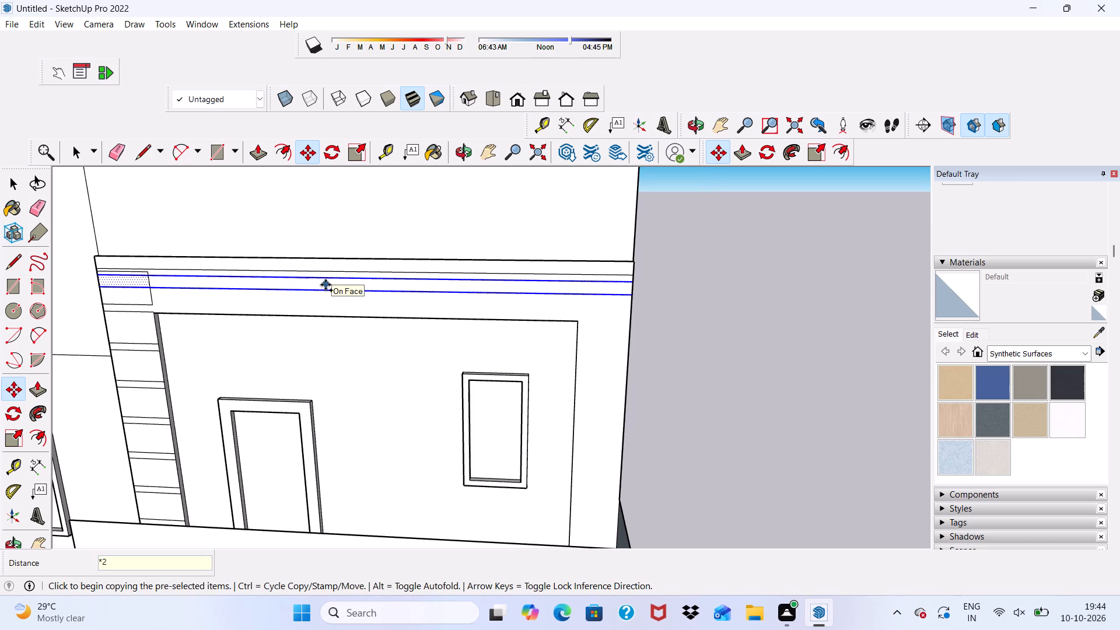
{"action": "key", "text": "Return"}
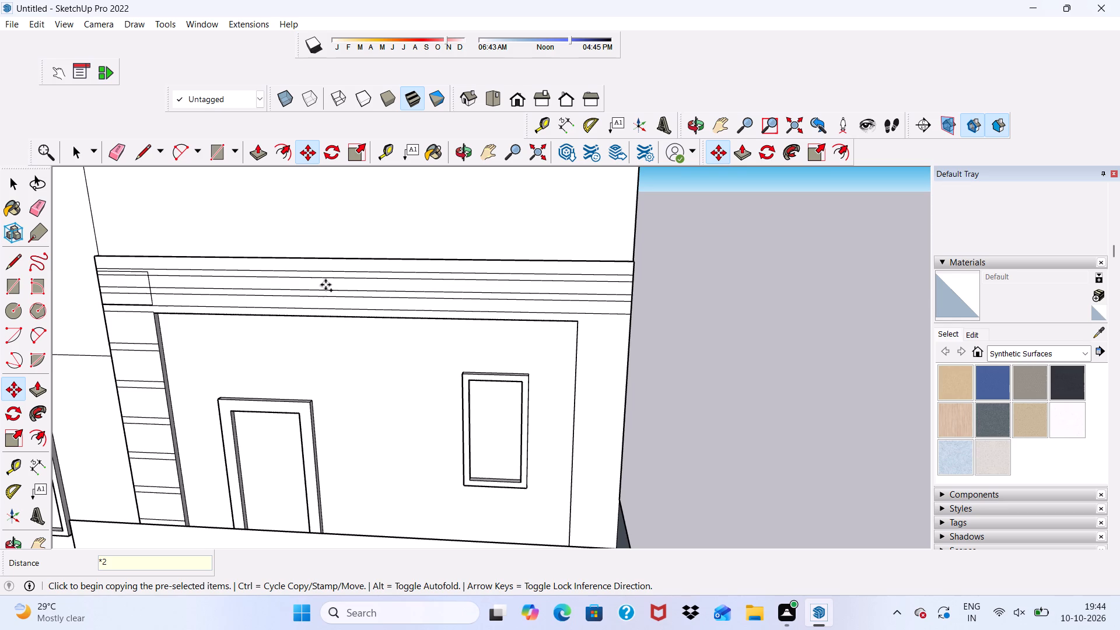
Erase the horizontal band line segments crossing the tall rectangle at the frame's upper corner above the panelled strip.
{"action": "scroll", "coordinate": [311, 362], "scroll_direction": "up", "scroll_amount": 3}
{"action": "key", "text": "space"}
{"action": "scroll", "coordinate": [244, 252], "scroll_direction": "up", "scroll_amount": 3}
{"action": "scroll", "coordinate": [242, 251], "scroll_direction": "down", "scroll_amount": 6}
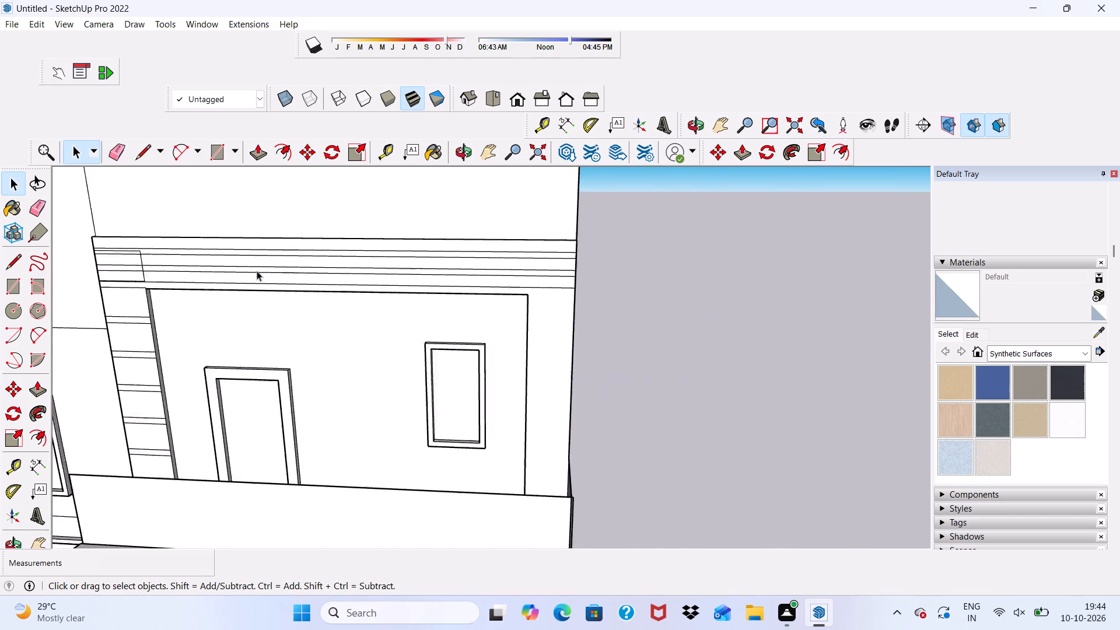
{"action": "scroll", "coordinate": [257, 271], "scroll_direction": "down", "scroll_amount": 4}
{"action": "scroll", "coordinate": [139, 273], "scroll_direction": "up", "scroll_amount": 20}
{"action": "scroll", "coordinate": [139, 273], "scroll_direction": "up", "scroll_amount": 2}
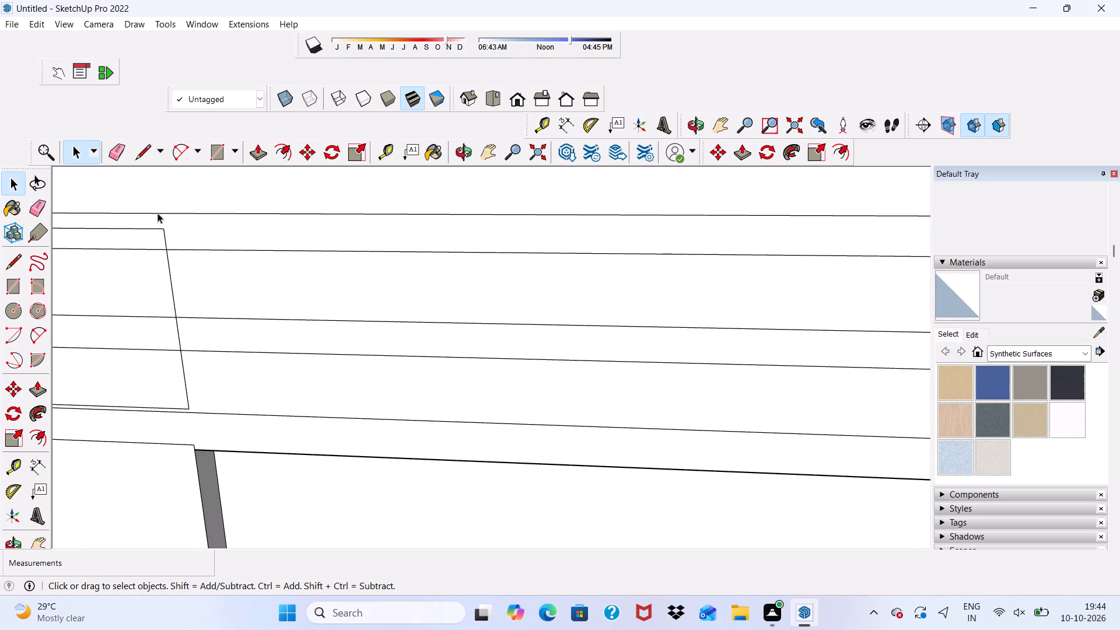
{"action": "left_click", "coordinate": [114, 145]}
{"action": "left_click_drag", "start_coordinate": [120, 245], "coordinate": [121, 343]}
{"action": "left_click", "coordinate": [121, 343]}
{"action": "scroll", "coordinate": [120, 352], "scroll_direction": "down", "scroll_amount": 8}
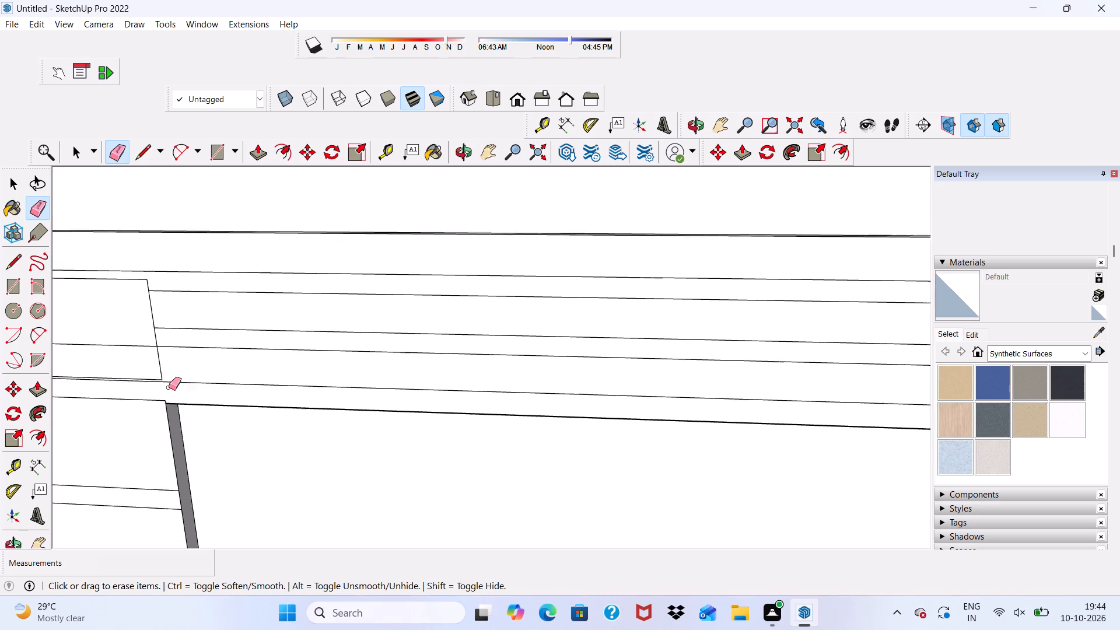
{"action": "middle_click_drag", "start_coordinate": [169, 387], "coordinate": [80, 317]}
{"action": "scroll", "coordinate": [131, 333], "scroll_direction": "up", "scroll_amount": 5}
{"action": "left_click_drag", "start_coordinate": [190, 362], "coordinate": [194, 370]}
{"action": "left_click", "coordinate": [194, 370]}
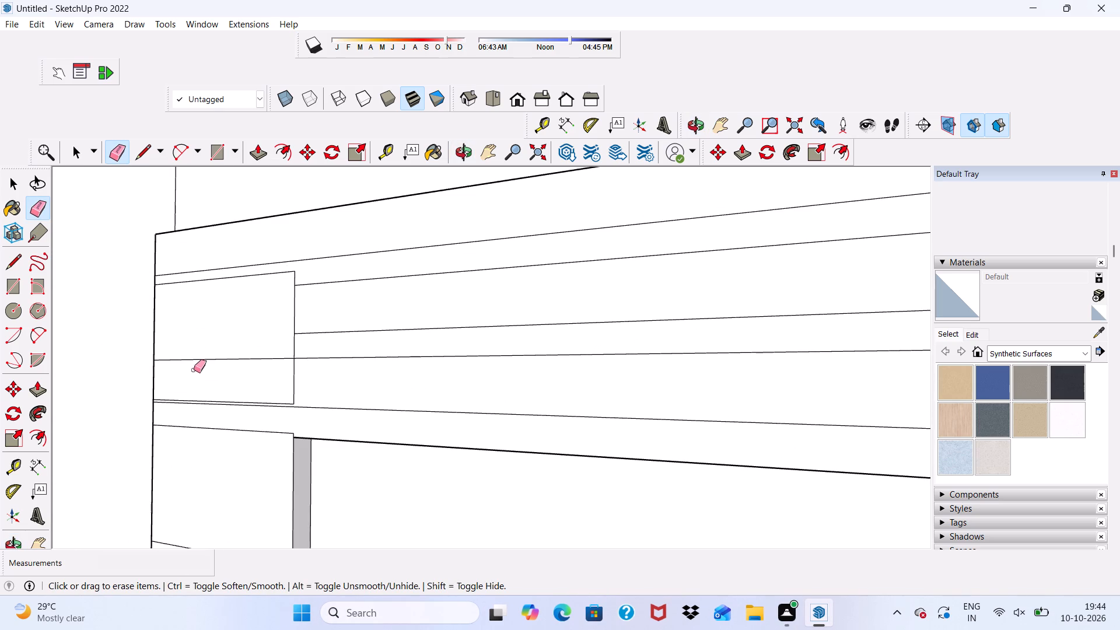
{"action": "scroll", "coordinate": [228, 378], "scroll_direction": "up", "scroll_amount": 4}
{"action": "left_click", "coordinate": [222, 350]}
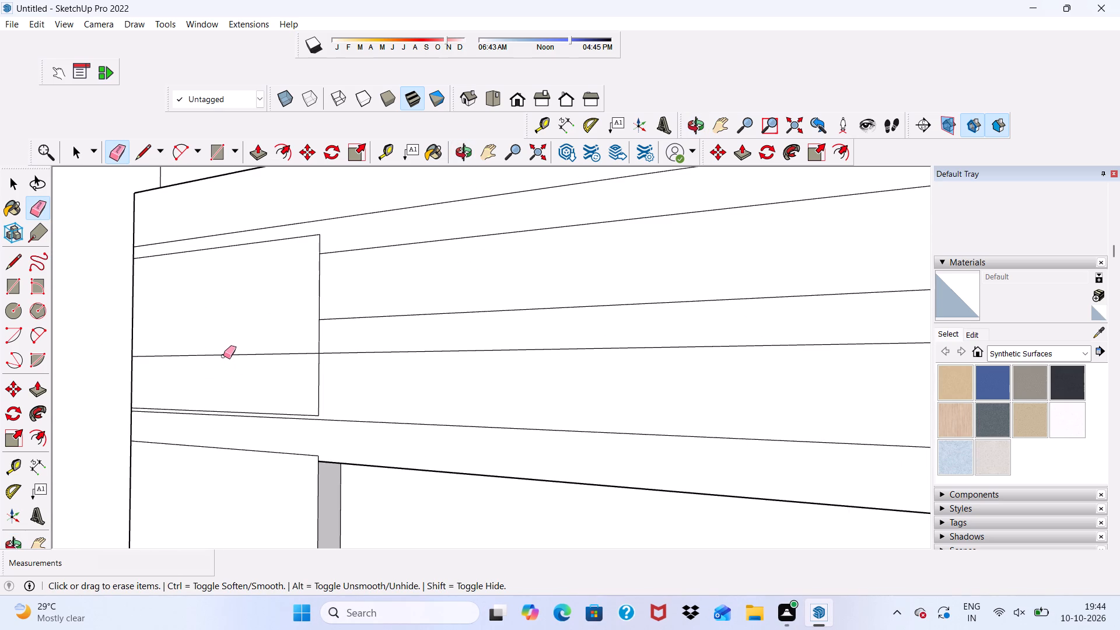
{"action": "left_click_drag", "start_coordinate": [223, 356], "coordinate": [233, 349]}
{"action": "left_click", "coordinate": [233, 349]}
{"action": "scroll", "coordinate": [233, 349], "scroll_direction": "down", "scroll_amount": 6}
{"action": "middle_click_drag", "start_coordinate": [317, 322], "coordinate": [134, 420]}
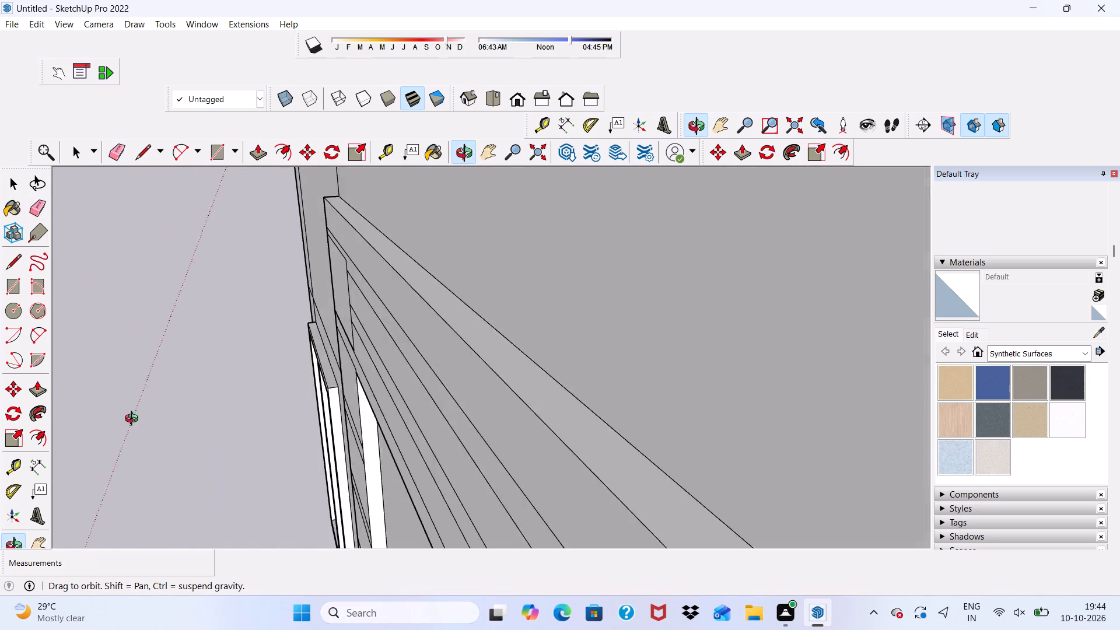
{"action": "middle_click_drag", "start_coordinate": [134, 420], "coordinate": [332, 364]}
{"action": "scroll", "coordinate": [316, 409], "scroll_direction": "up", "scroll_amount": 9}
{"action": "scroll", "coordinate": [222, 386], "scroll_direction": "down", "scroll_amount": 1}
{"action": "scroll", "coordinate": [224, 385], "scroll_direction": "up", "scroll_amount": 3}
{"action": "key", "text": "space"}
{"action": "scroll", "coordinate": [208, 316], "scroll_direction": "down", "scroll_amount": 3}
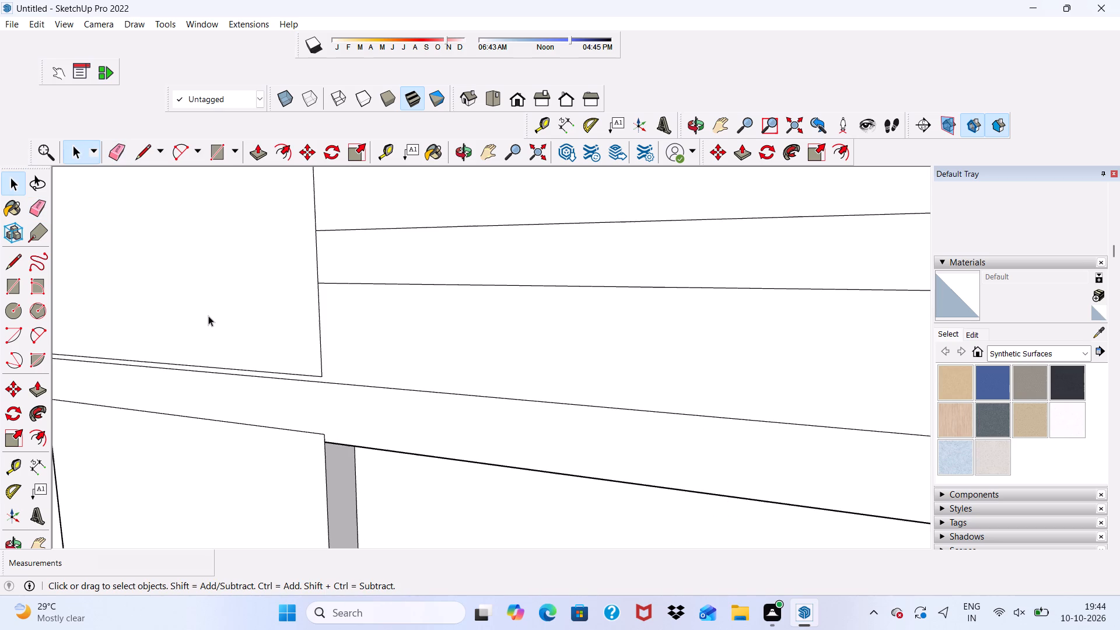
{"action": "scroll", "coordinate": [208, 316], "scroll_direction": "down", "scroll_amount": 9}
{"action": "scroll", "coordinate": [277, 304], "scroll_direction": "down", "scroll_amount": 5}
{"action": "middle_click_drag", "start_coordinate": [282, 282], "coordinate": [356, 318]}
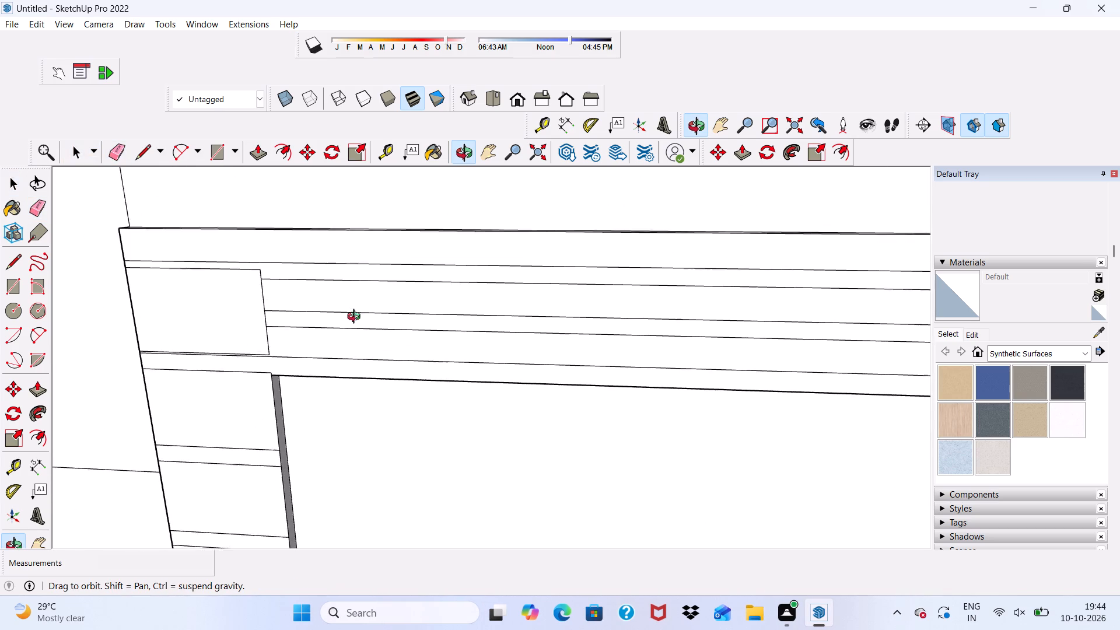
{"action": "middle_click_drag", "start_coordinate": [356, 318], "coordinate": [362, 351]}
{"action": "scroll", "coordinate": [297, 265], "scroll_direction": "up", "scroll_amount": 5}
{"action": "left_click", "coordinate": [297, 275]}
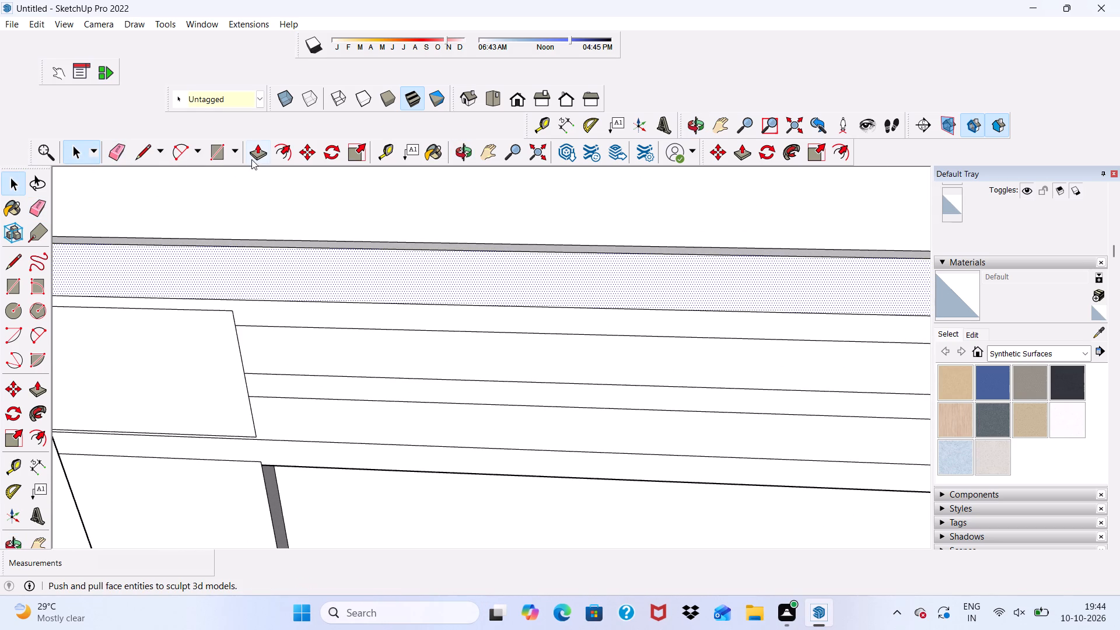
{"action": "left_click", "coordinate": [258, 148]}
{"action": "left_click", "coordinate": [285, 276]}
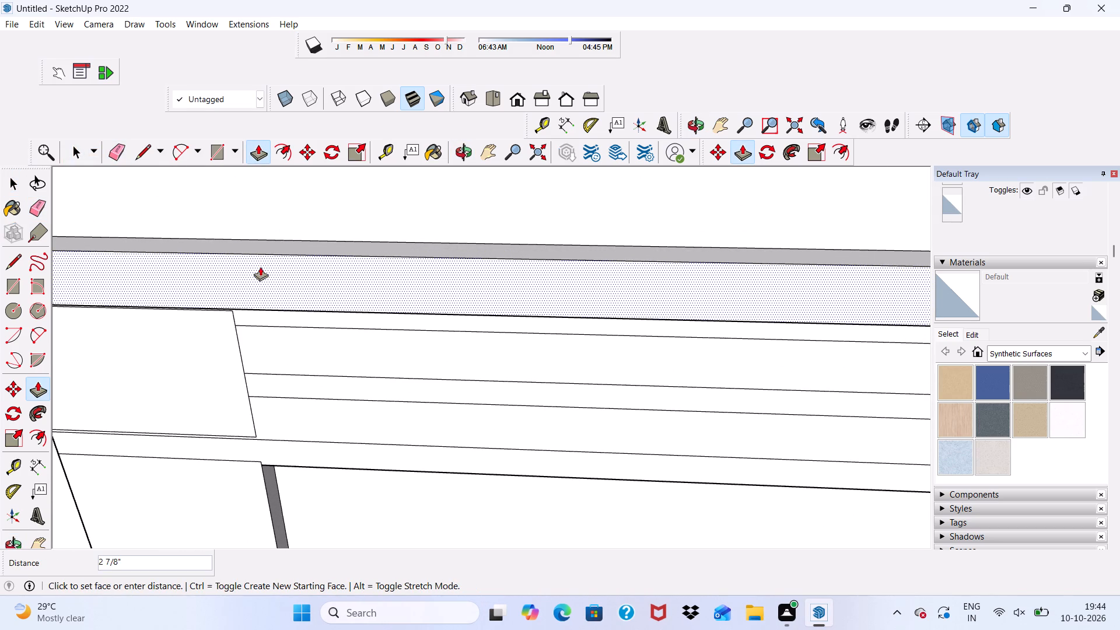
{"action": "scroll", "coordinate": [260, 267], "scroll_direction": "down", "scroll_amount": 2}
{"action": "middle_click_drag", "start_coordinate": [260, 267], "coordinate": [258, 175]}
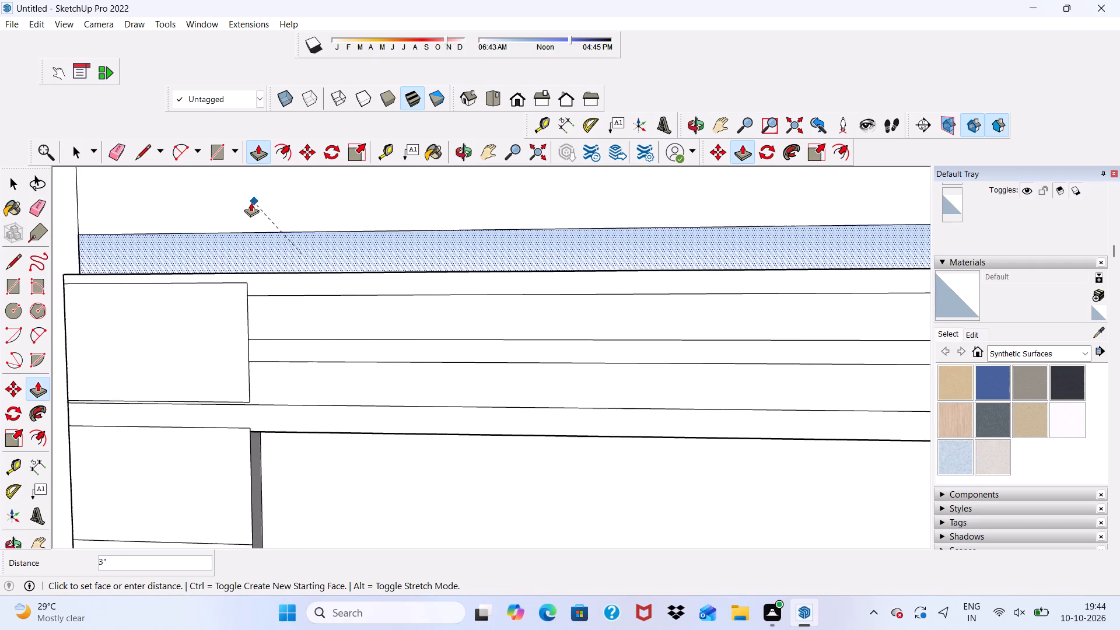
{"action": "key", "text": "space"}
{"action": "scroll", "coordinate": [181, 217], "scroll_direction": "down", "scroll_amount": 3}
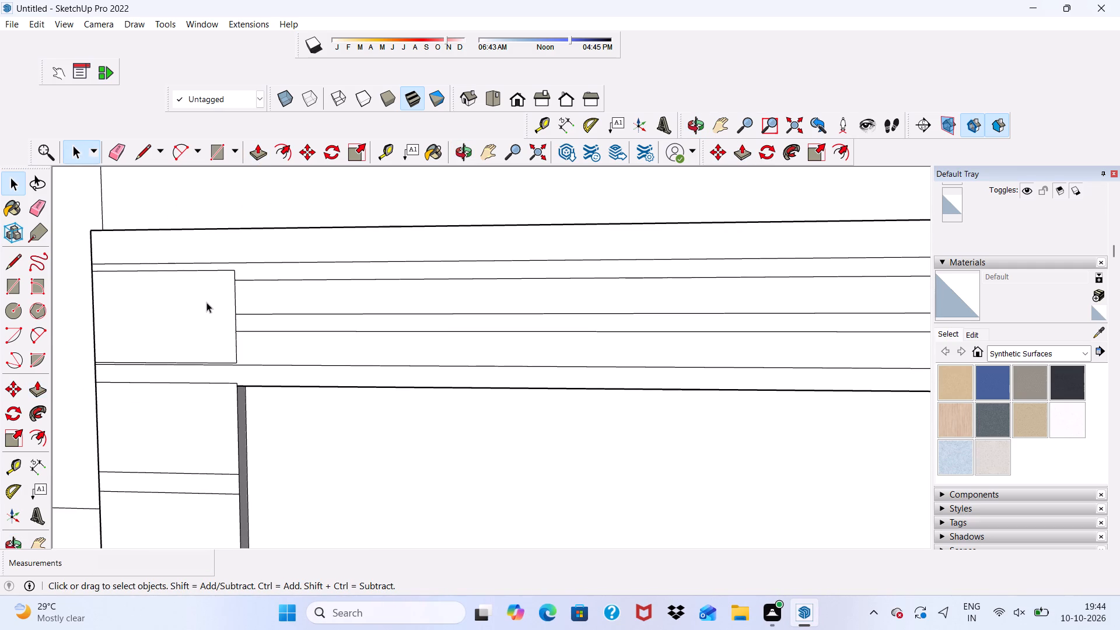
Draw a rectangle about 1' 11 11/16" wide at the top of the frame's plain side strip, from the opening's upper corner to the outer edge.
{"action": "left_click", "coordinate": [206, 302]}
{"action": "scroll", "coordinate": [216, 223], "scroll_direction": "down", "scroll_amount": 5}
{"action": "scroll", "coordinate": [109, 220], "scroll_direction": "down", "scroll_amount": 6}
{"action": "scroll", "coordinate": [689, 290], "scroll_direction": "up", "scroll_amount": 2}
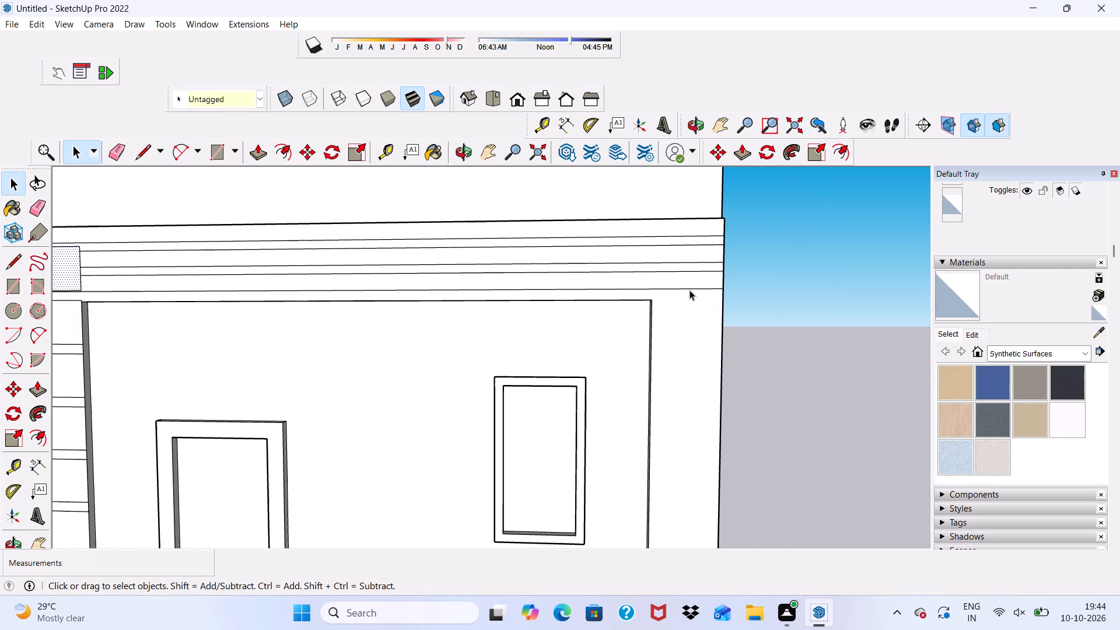
{"action": "left_click", "coordinate": [213, 151]}
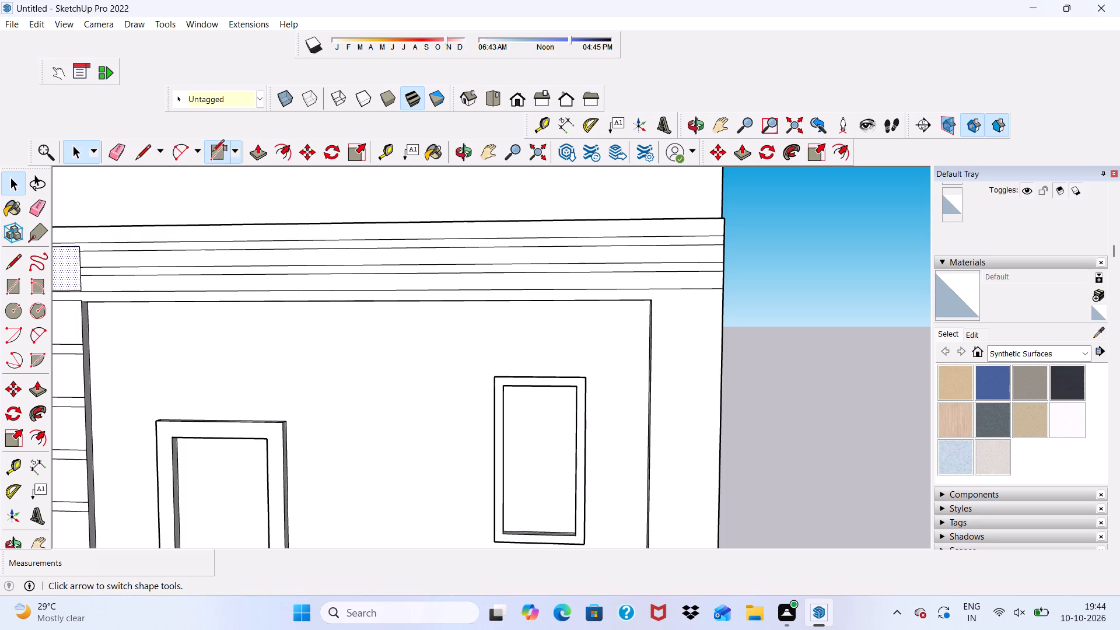
{"action": "scroll", "coordinate": [660, 309], "scroll_direction": "up", "scroll_amount": 8}
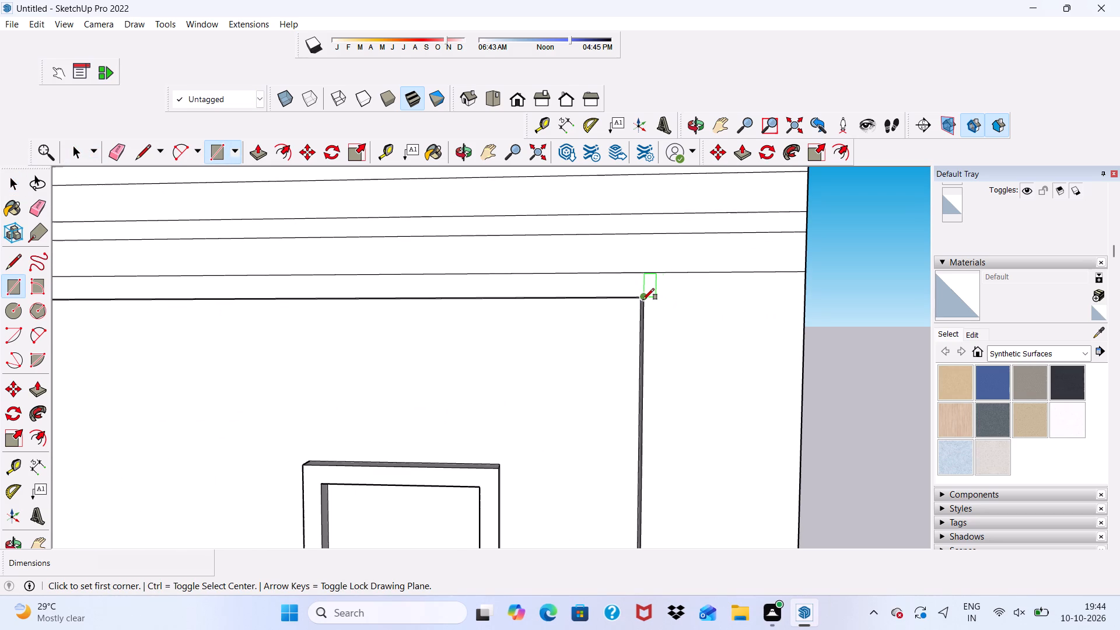
{"action": "left_click", "coordinate": [643, 300]}
{"action": "scroll", "coordinate": [700, 296], "scroll_direction": "down", "scroll_amount": 4}
{"action": "scroll", "coordinate": [750, 317], "scroll_direction": "up", "scroll_amount": 2}
{"action": "scroll", "coordinate": [19, 218], "scroll_direction": "down", "scroll_amount": 5}
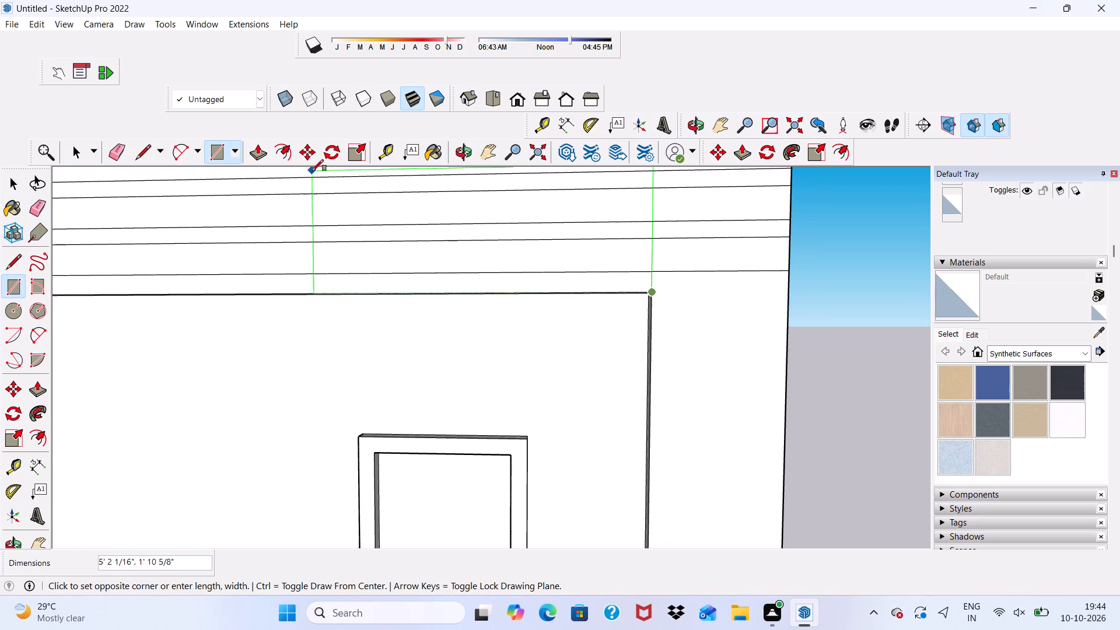
{"action": "scroll", "coordinate": [312, 171], "scroll_direction": "down", "scroll_amount": 3}
{"action": "scroll", "coordinate": [118, 3], "scroll_direction": "down", "scroll_amount": 6}
{"action": "scroll", "coordinate": [769, 349], "scroll_direction": "up", "scroll_amount": 1}
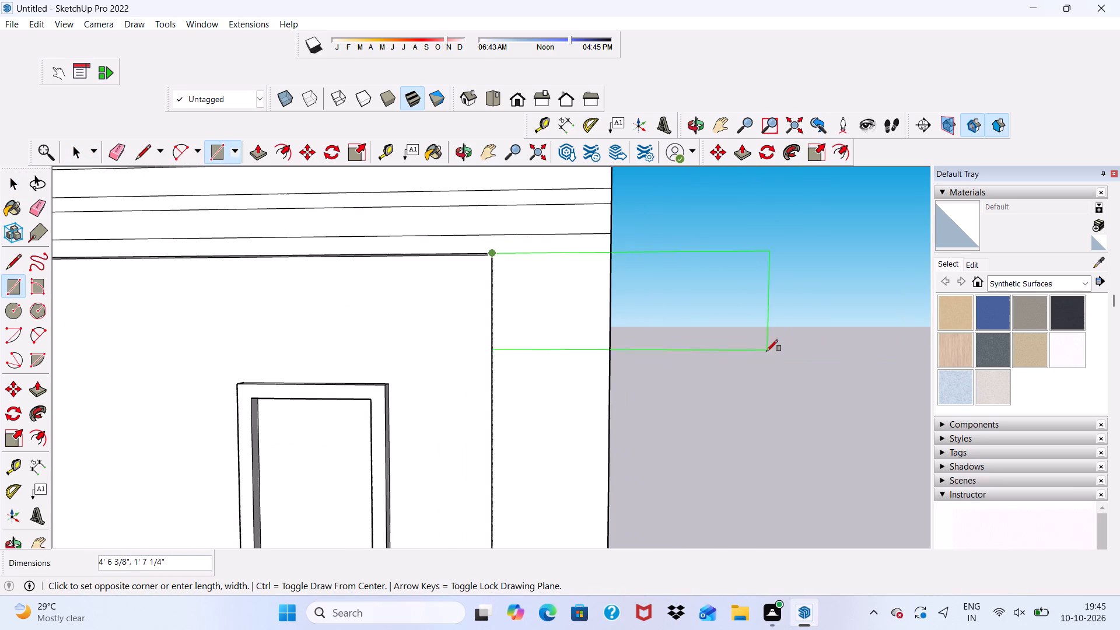
{"action": "left_click", "coordinate": [607, 314]}
Copy the new rectangle about 1' 3 7/8" down the side strip and repeat it as an array of 7 copies.
{"action": "scroll", "coordinate": [602, 289], "scroll_direction": "down", "scroll_amount": 5}
{"action": "key", "text": "space"}
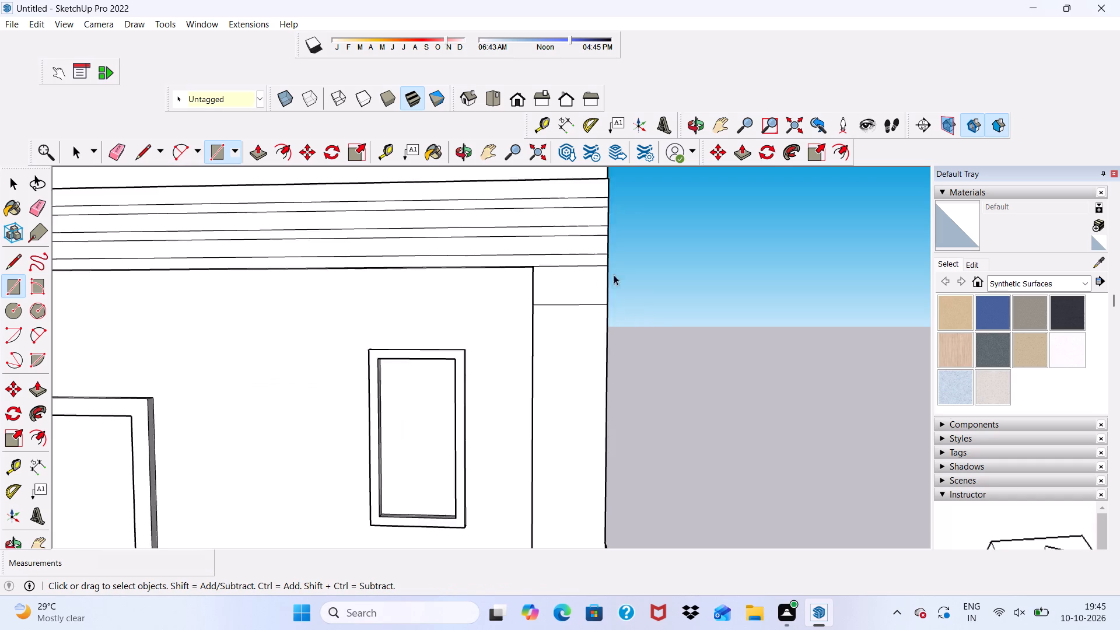
{"action": "scroll", "coordinate": [614, 275], "scroll_direction": "down", "scroll_amount": 5}
{"action": "scroll", "coordinate": [600, 276], "scroll_direction": "up", "scroll_amount": 5}
{"action": "double_click", "coordinate": [594, 276]}
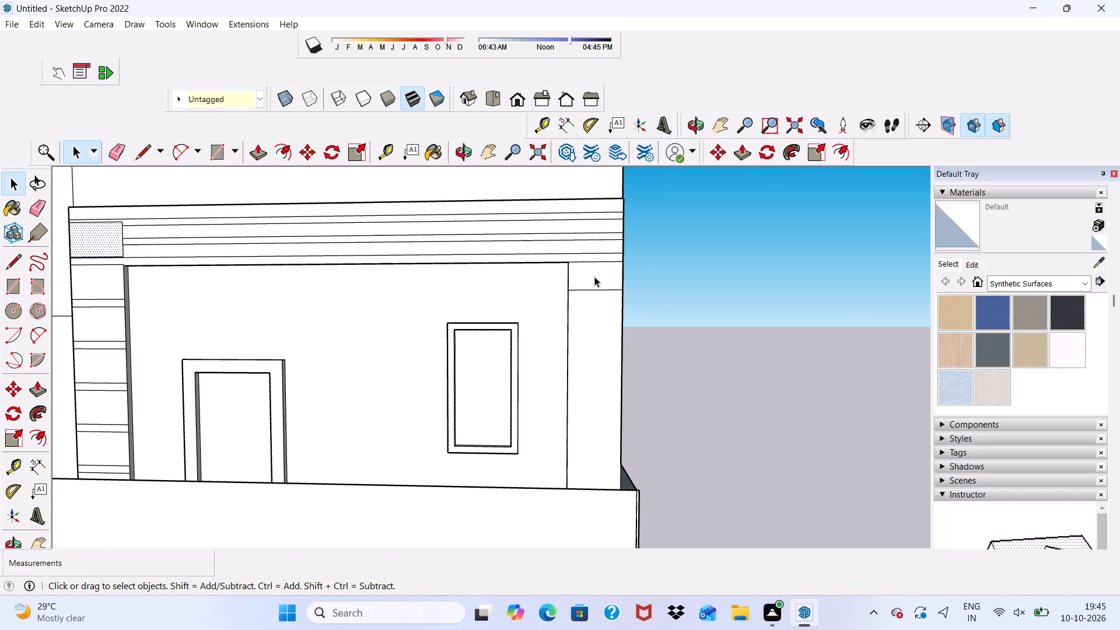
{"action": "left_click", "coordinate": [302, 144]}
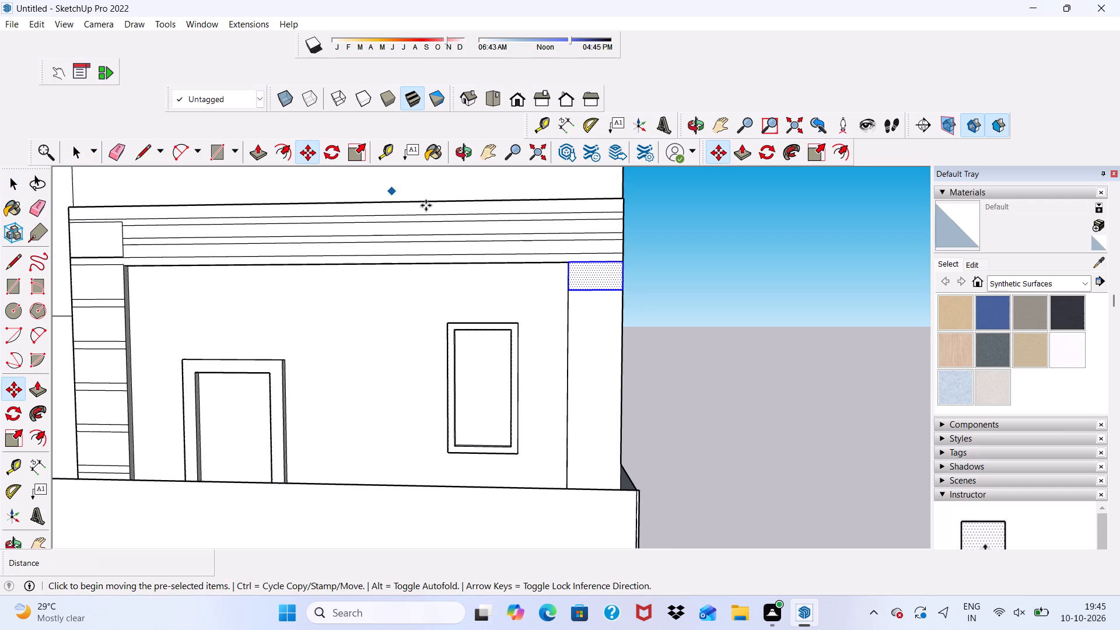
{"action": "left_click", "coordinate": [590, 283]}
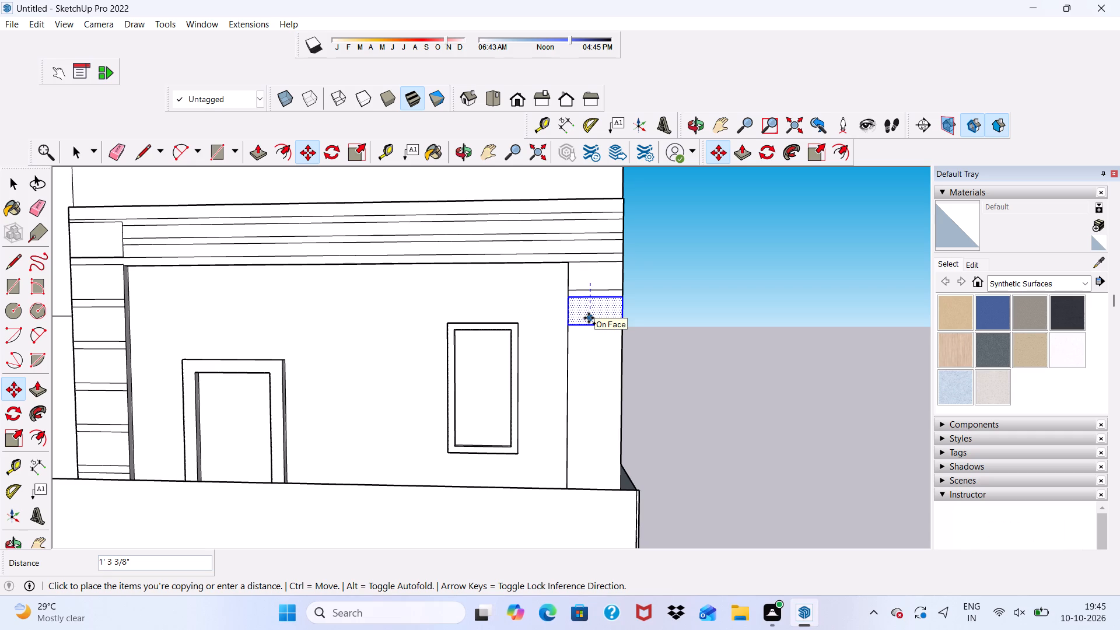
{"action": "left_click", "coordinate": [587, 319]}
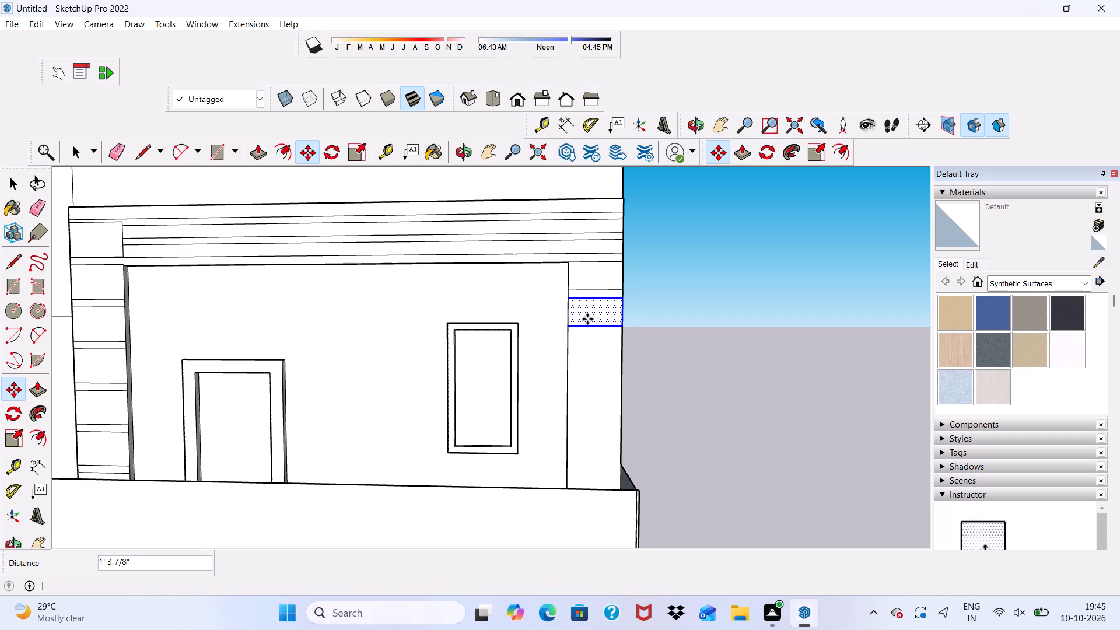
{"action": "key", "text": "shift+asterisk"}
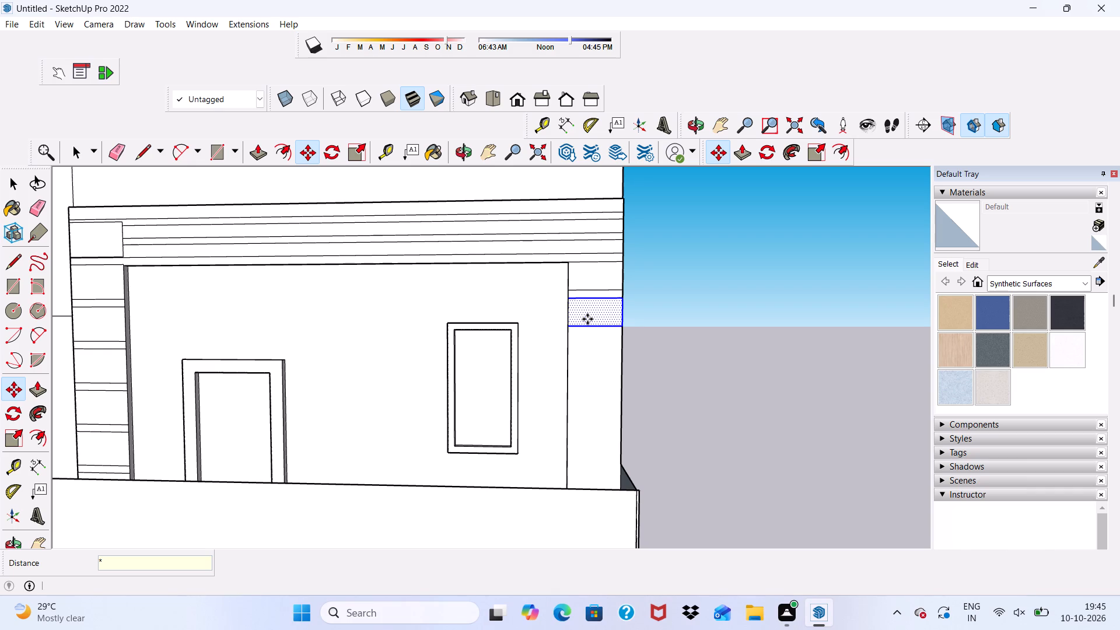
{"action": "key", "text": "5"}
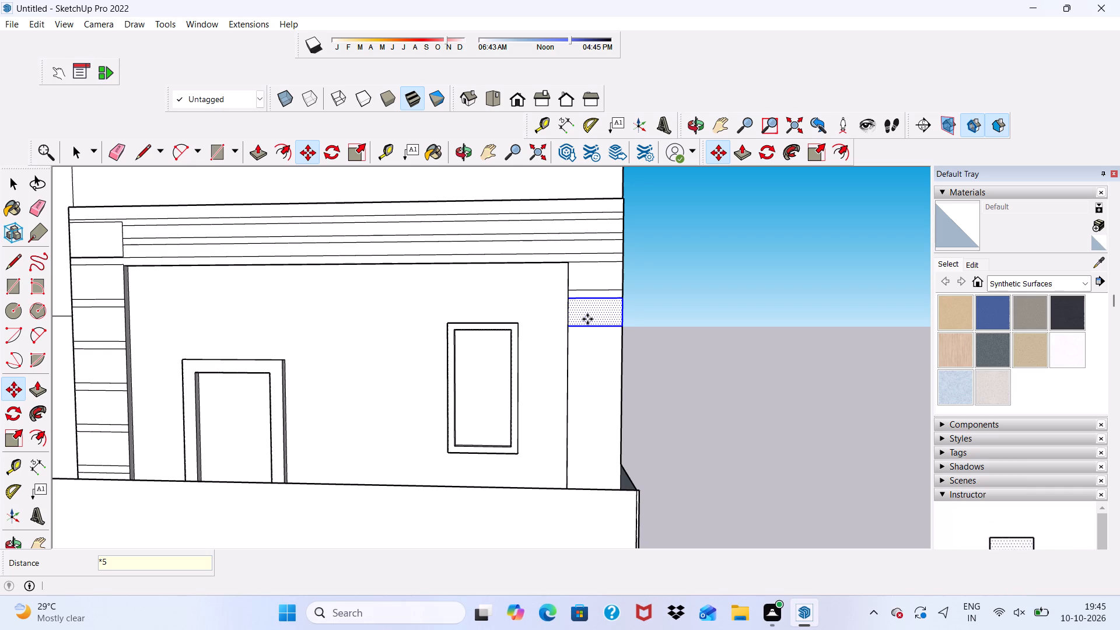
{"action": "key", "text": "BackSpace"}
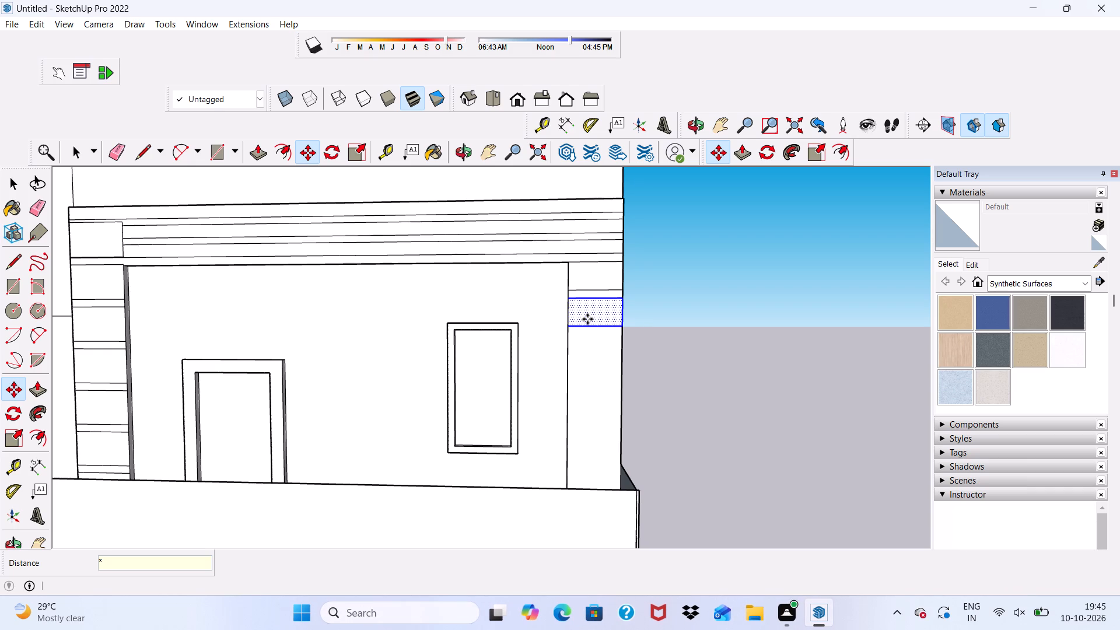
{"action": "key", "text": "7"}
{"action": "key", "text": "Return"}
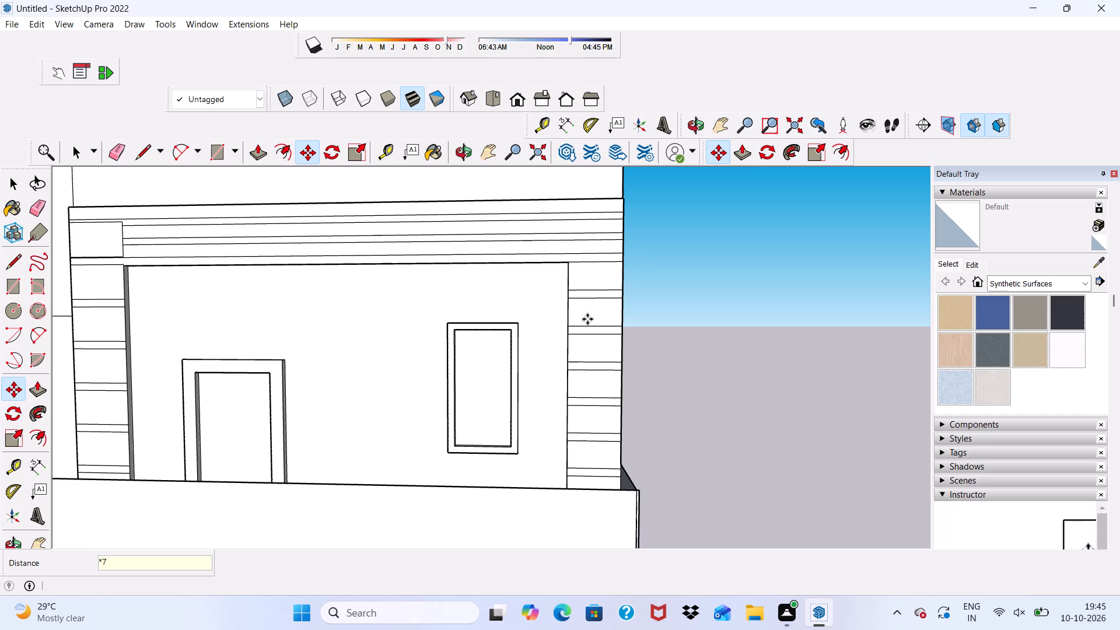
Examine the balcony-wall frame's panelled side strips, top bands and the balcony front from several angles.
{"action": "scroll", "coordinate": [573, 323], "scroll_direction": "down", "scroll_amount": 6}
{"action": "middle_click_drag", "start_coordinate": [599, 280], "coordinate": [528, 489]}
{"action": "scroll", "coordinate": [520, 485], "scroll_direction": "up", "scroll_amount": 3}
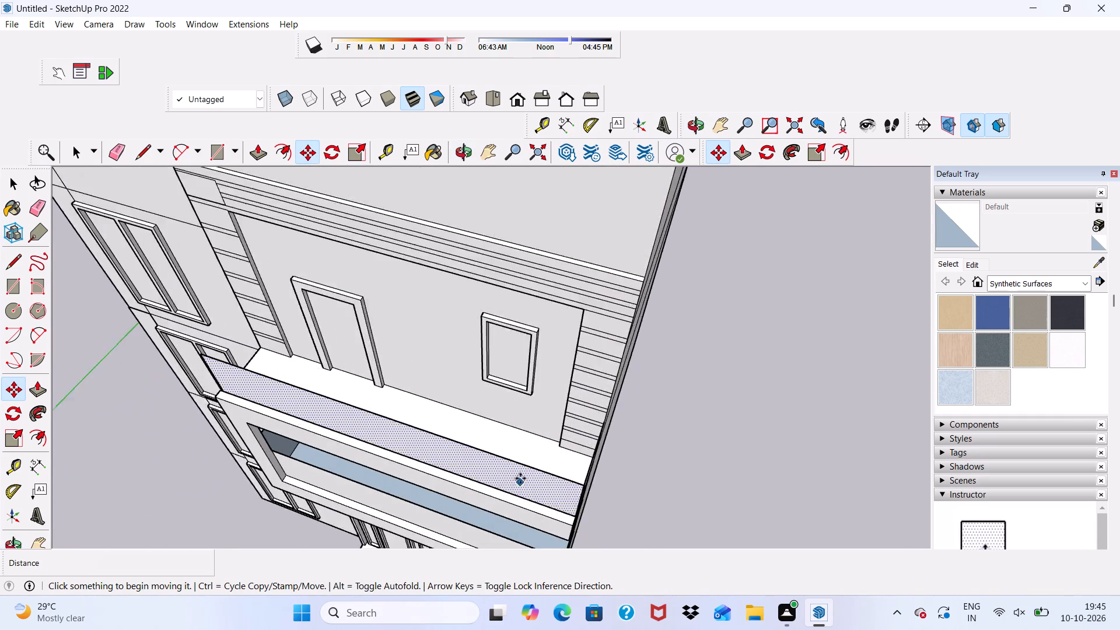
{"action": "scroll", "coordinate": [520, 478], "scroll_direction": "up", "scroll_amount": 7}
{"action": "key", "text": "space"}
{"action": "scroll", "coordinate": [584, 414], "scroll_direction": "down", "scroll_amount": 9}
{"action": "middle_click_drag", "start_coordinate": [594, 432], "coordinate": [622, 311]}
{"action": "scroll", "coordinate": [633, 308], "scroll_direction": "up", "scroll_amount": 5}
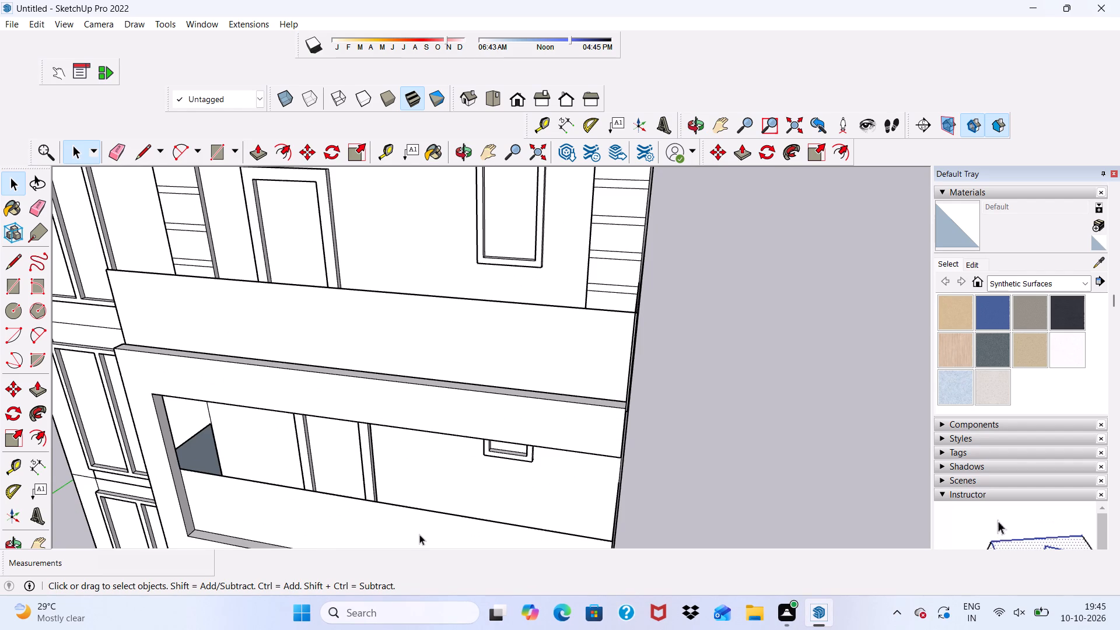
{"action": "scroll", "coordinate": [254, 341], "scroll_direction": "down", "scroll_amount": 9}
{"action": "scroll", "coordinate": [456, 256], "scroll_direction": "up", "scroll_amount": 4}
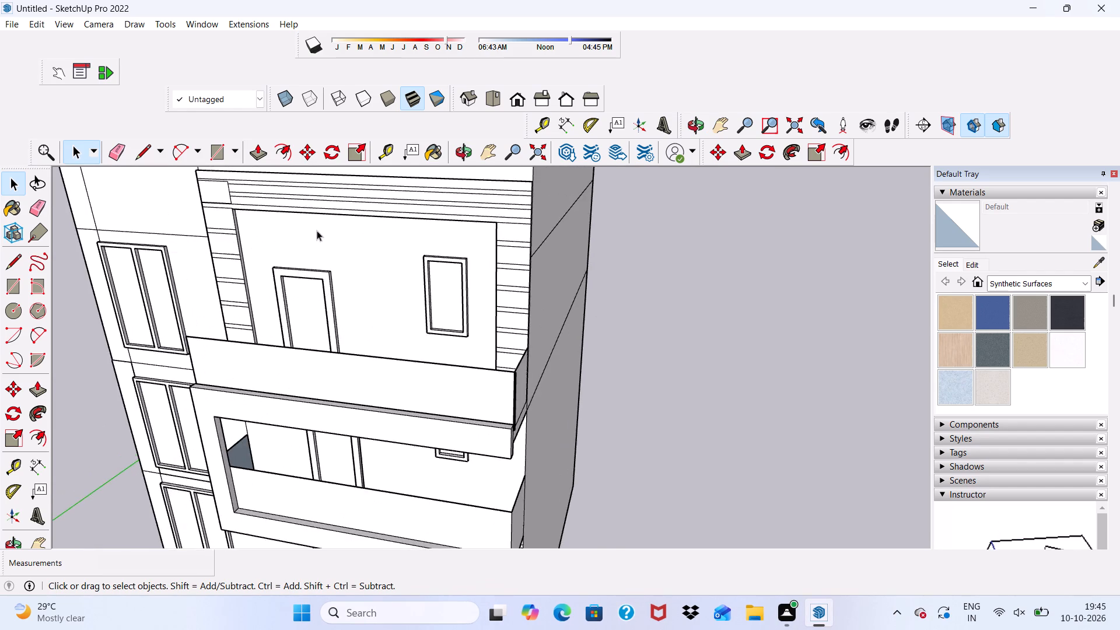
{"action": "scroll", "coordinate": [317, 230], "scroll_direction": "up", "scroll_amount": 4}
{"action": "scroll", "coordinate": [139, 253], "scroll_direction": "down", "scroll_amount": 4}
{"action": "scroll", "coordinate": [209, 204], "scroll_direction": "up", "scroll_amount": 13}
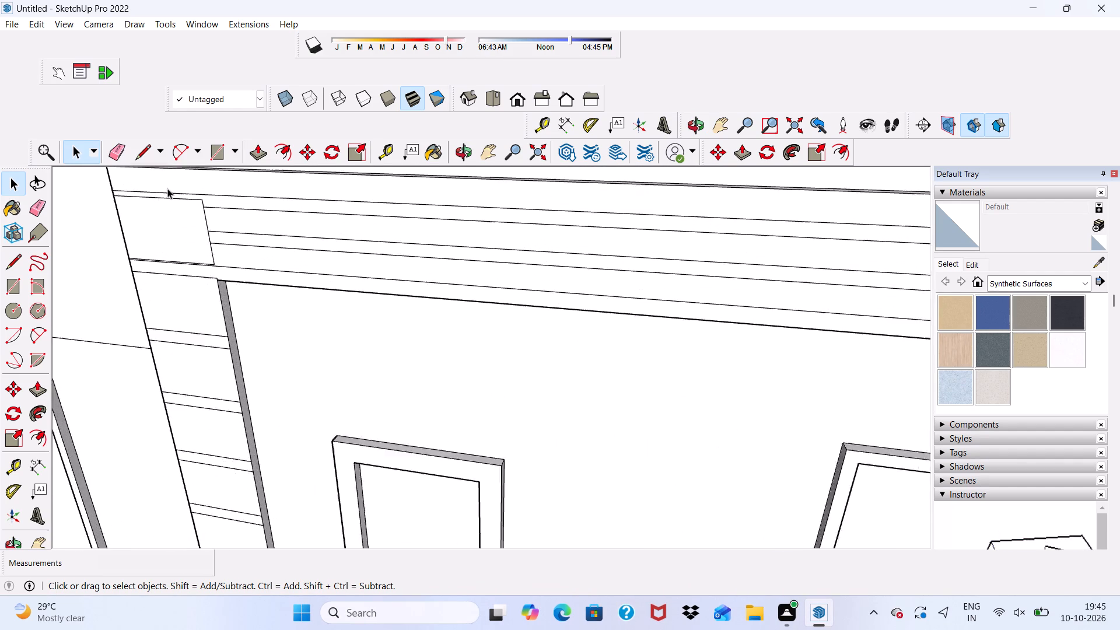
{"action": "scroll", "coordinate": [172, 170], "scroll_direction": "up", "scroll_amount": 8}
{"action": "scroll", "coordinate": [192, 206], "scroll_direction": "down", "scroll_amount": 11}
{"action": "scroll", "coordinate": [240, 226], "scroll_direction": "up", "scroll_amount": 5}
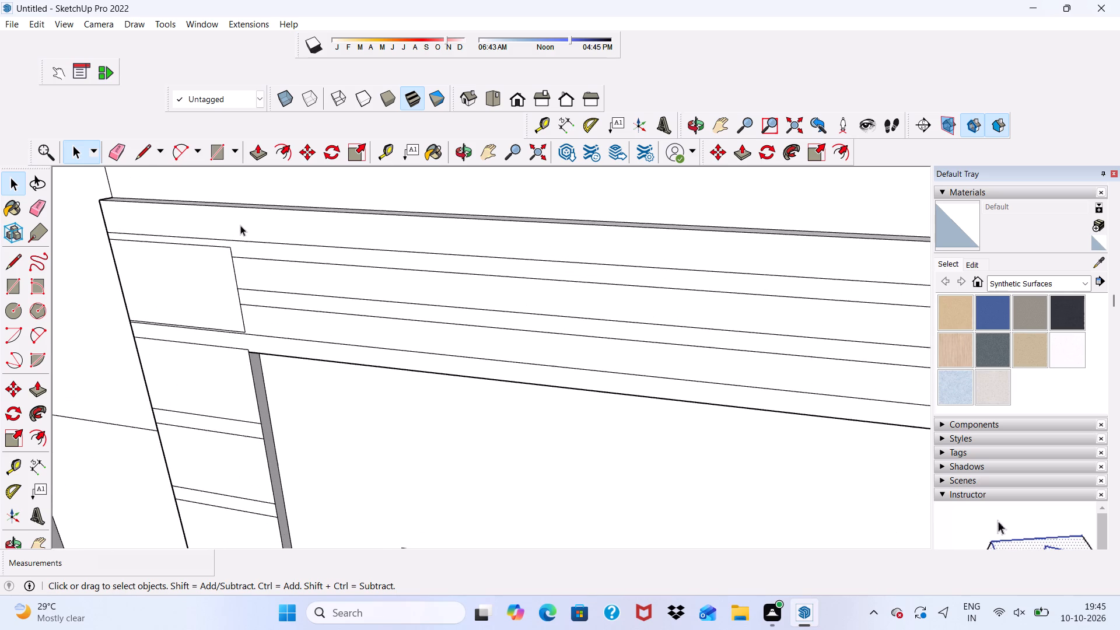
{"action": "left_click", "coordinate": [240, 225]}
{"action": "scroll", "coordinate": [233, 211], "scroll_direction": "down", "scroll_amount": 7}
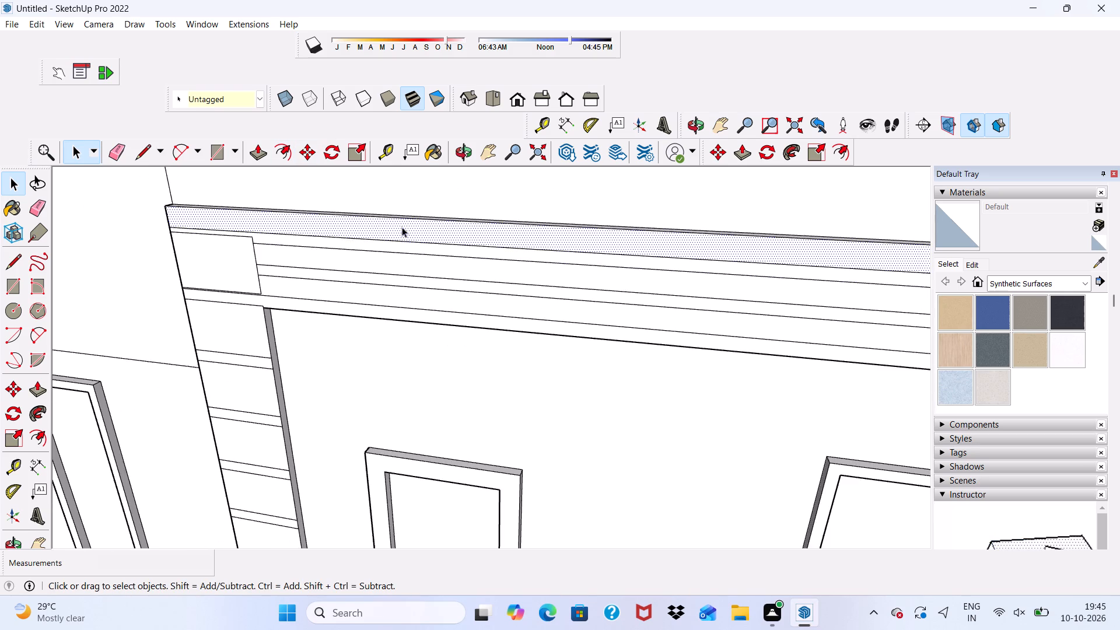
{"action": "scroll", "coordinate": [402, 227], "scroll_direction": "down", "scroll_amount": 9}
{"action": "middle_click_drag", "start_coordinate": [247, 296], "coordinate": [228, 239]}
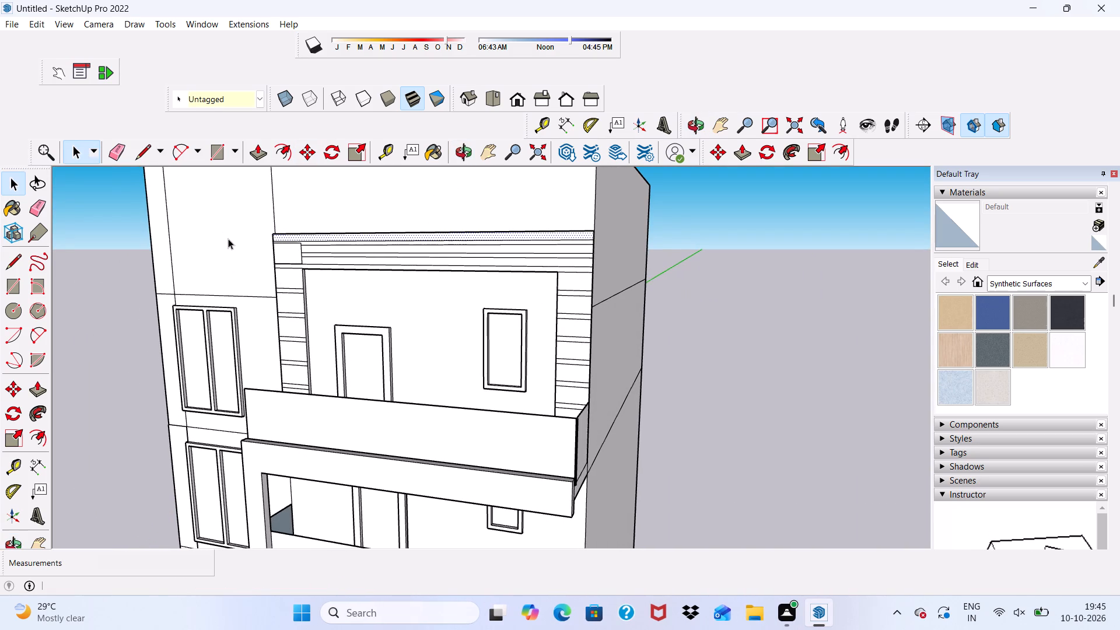
Erase the top edge and upper side-edge segments of the rectangle covering the bands at the frame's upper corner.
{"action": "scroll", "coordinate": [297, 255], "scroll_direction": "up", "scroll_amount": 15}
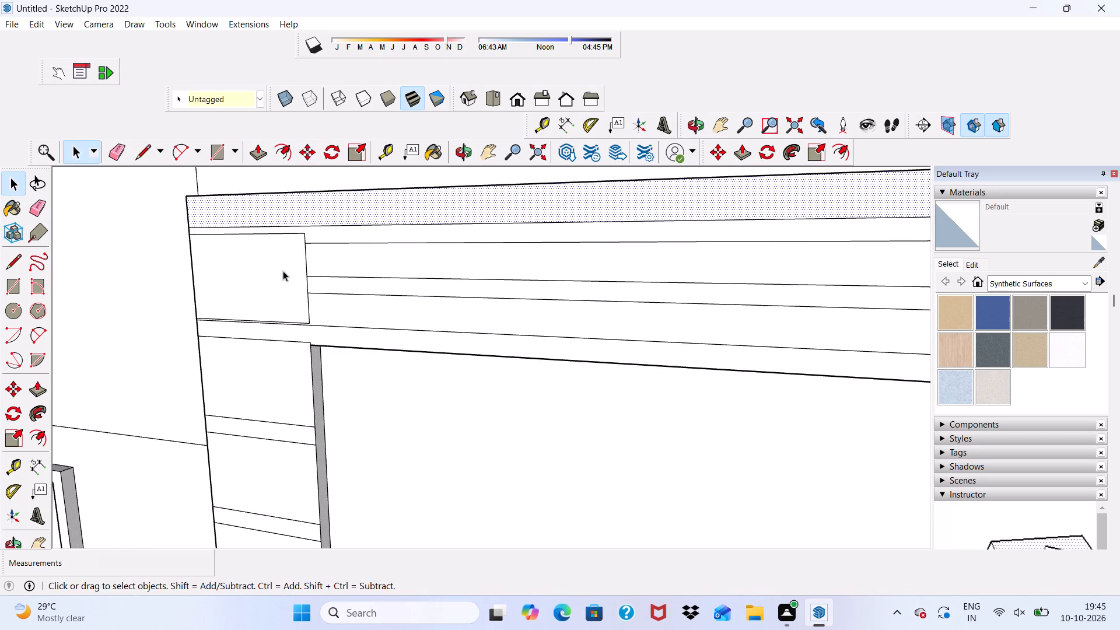
{"action": "scroll", "coordinate": [237, 261], "scroll_direction": "up", "scroll_amount": 1}
{"action": "left_click", "coordinate": [120, 152]}
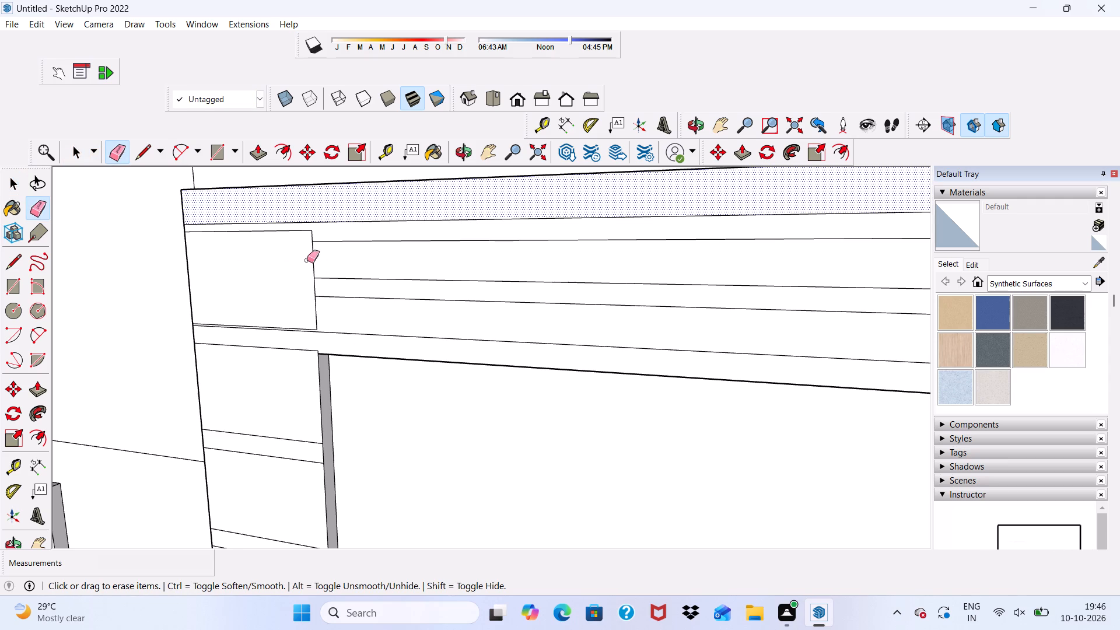
{"action": "scroll", "coordinate": [299, 249], "scroll_direction": "up", "scroll_amount": 3}
{"action": "left_click", "coordinate": [291, 225]}
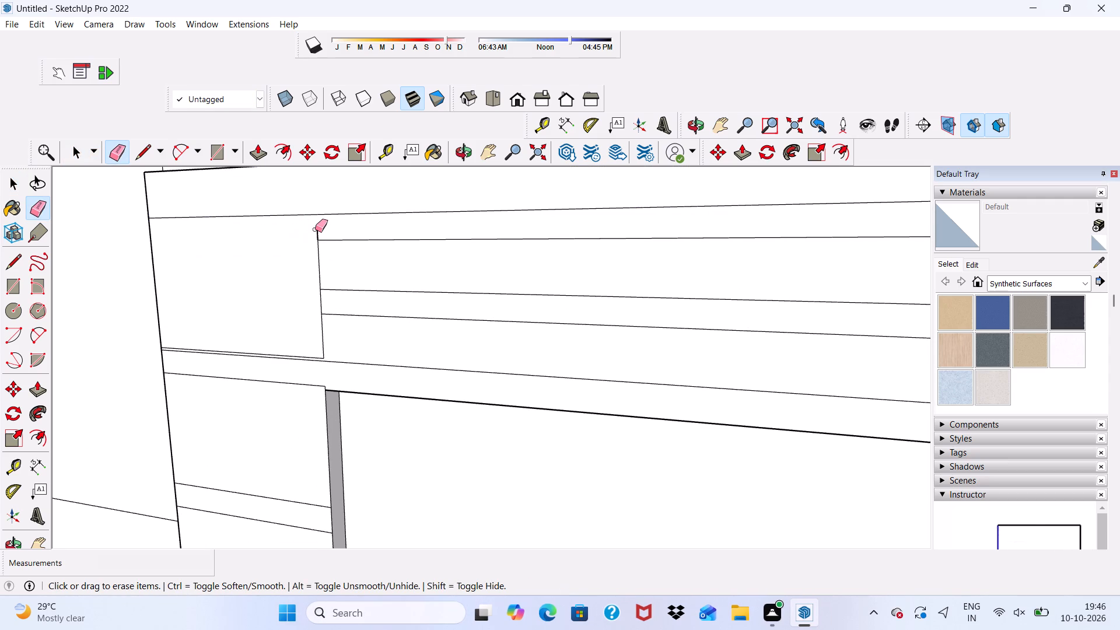
{"action": "double_click", "coordinate": [315, 229]}
{"action": "left_click", "coordinate": [318, 251]}
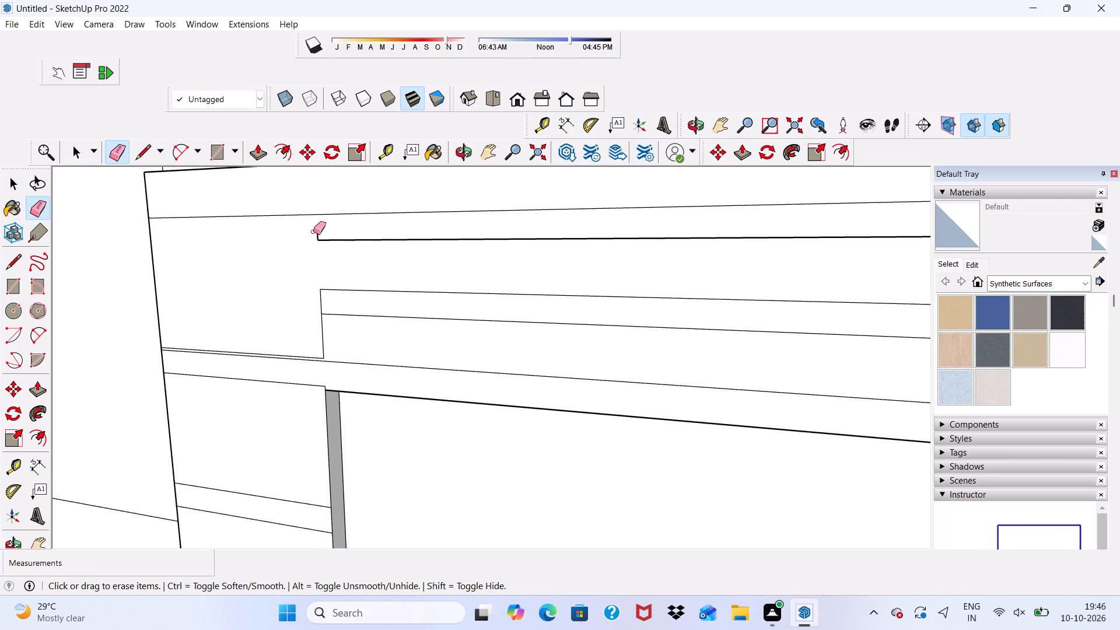
{"action": "left_click", "coordinate": [318, 232]}
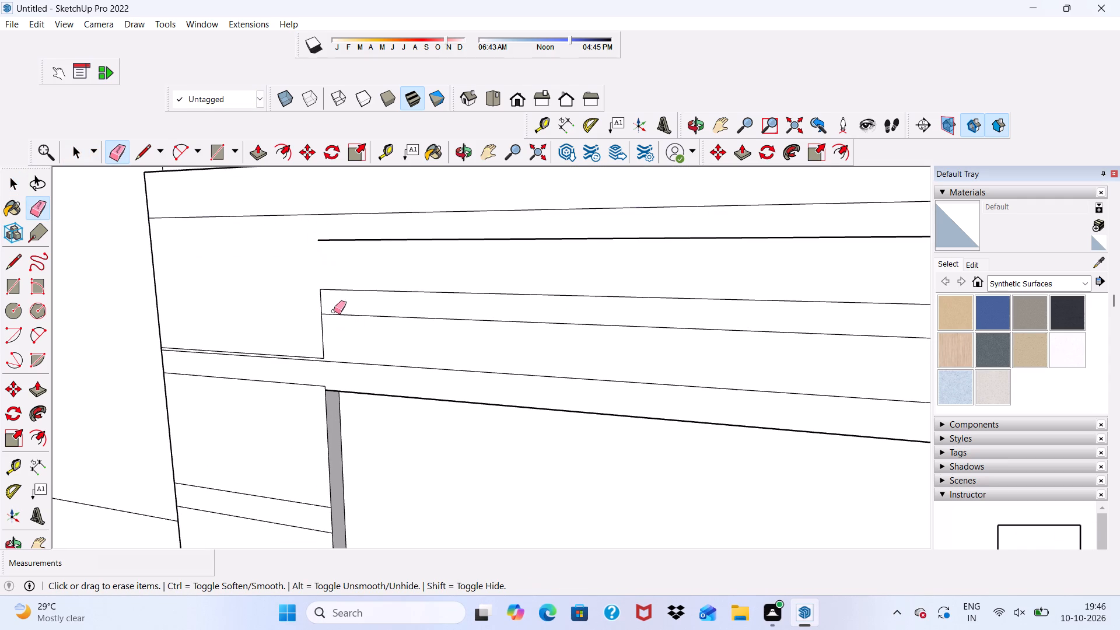
Extend the three interrupted horizontal band lines to the frame's outer edge with lines about 2' 2 1/8" long.
{"action": "key", "text": "space"}
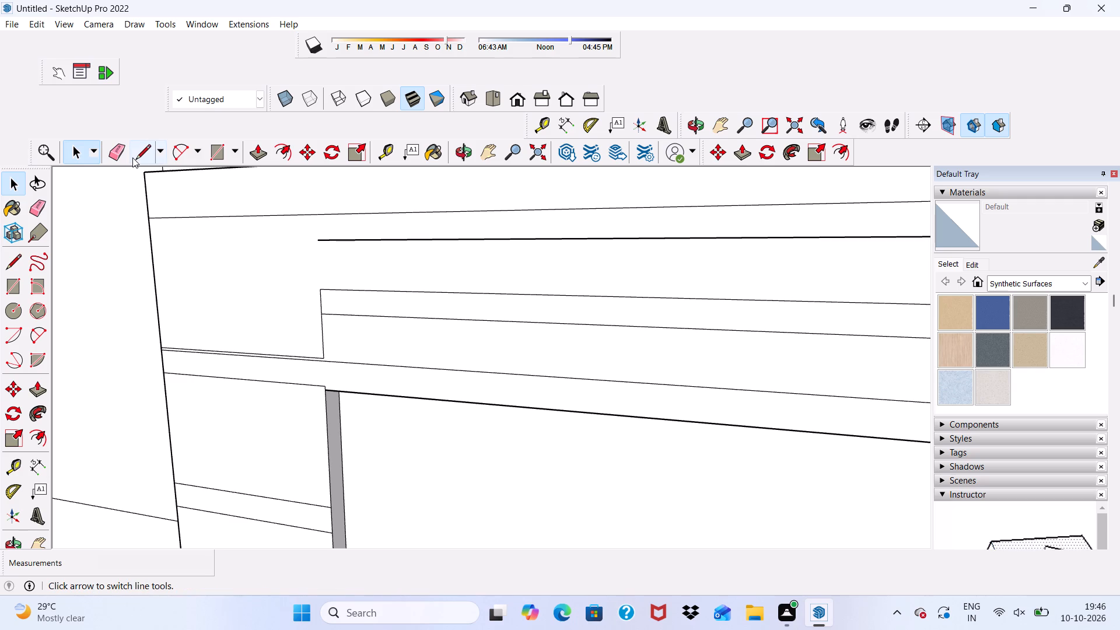
{"action": "left_click", "coordinate": [138, 153]}
{"action": "scroll", "coordinate": [334, 257], "scroll_direction": "up", "scroll_amount": 4}
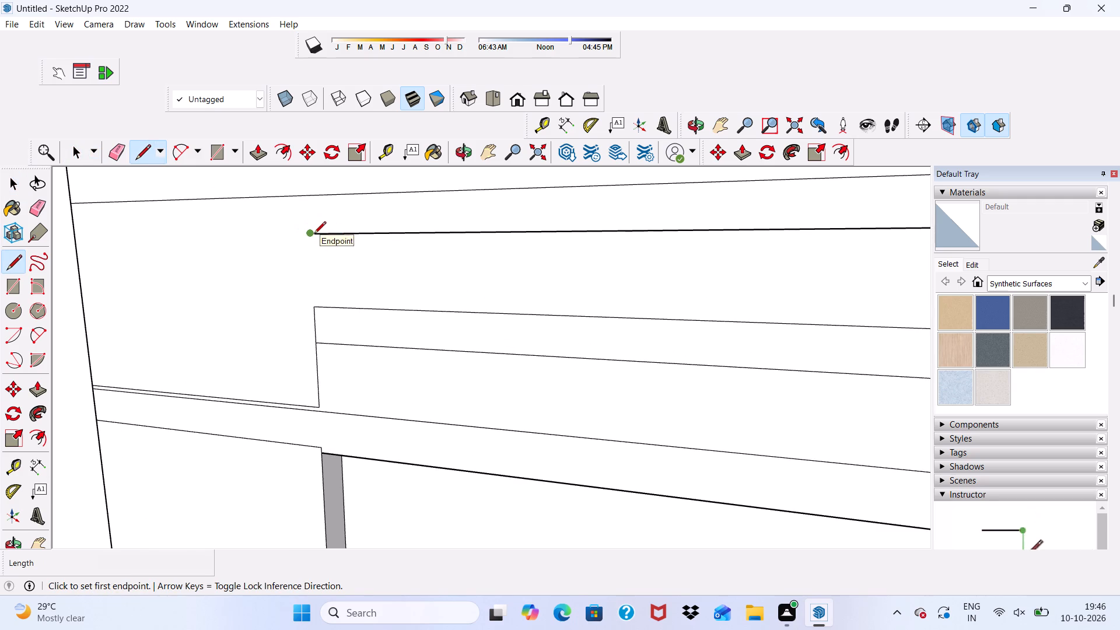
{"action": "left_click", "coordinate": [314, 235]}
{"action": "scroll", "coordinate": [249, 228], "scroll_direction": "down", "scroll_amount": 9}
{"action": "scroll", "coordinate": [283, 274], "scroll_direction": "down", "scroll_amount": 5}
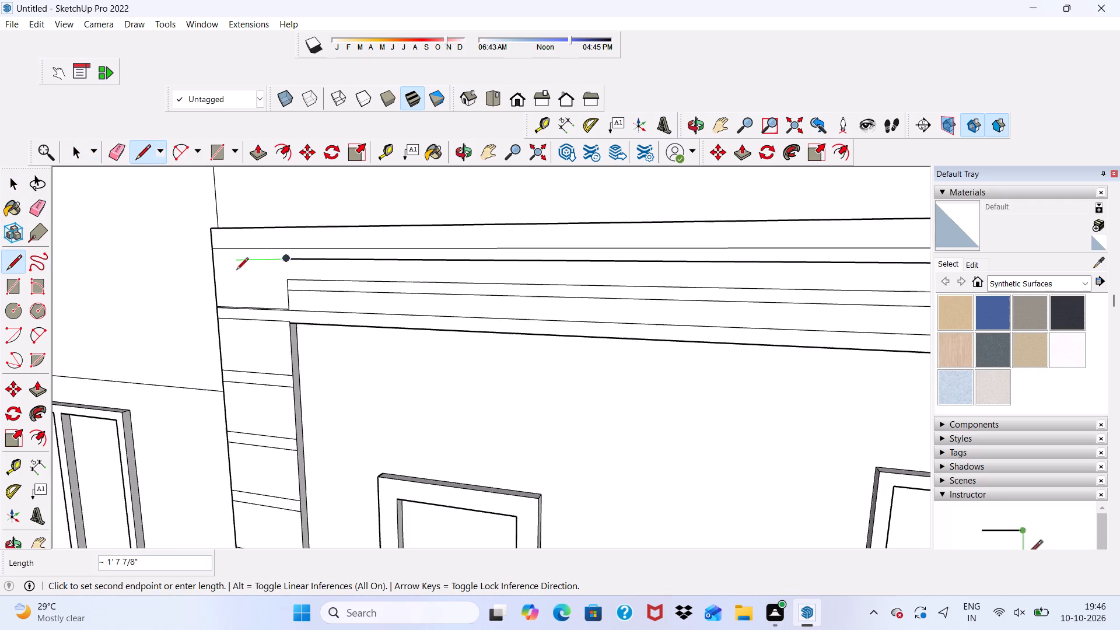
{"action": "scroll", "coordinate": [213, 249], "scroll_direction": "up", "scroll_amount": 9}
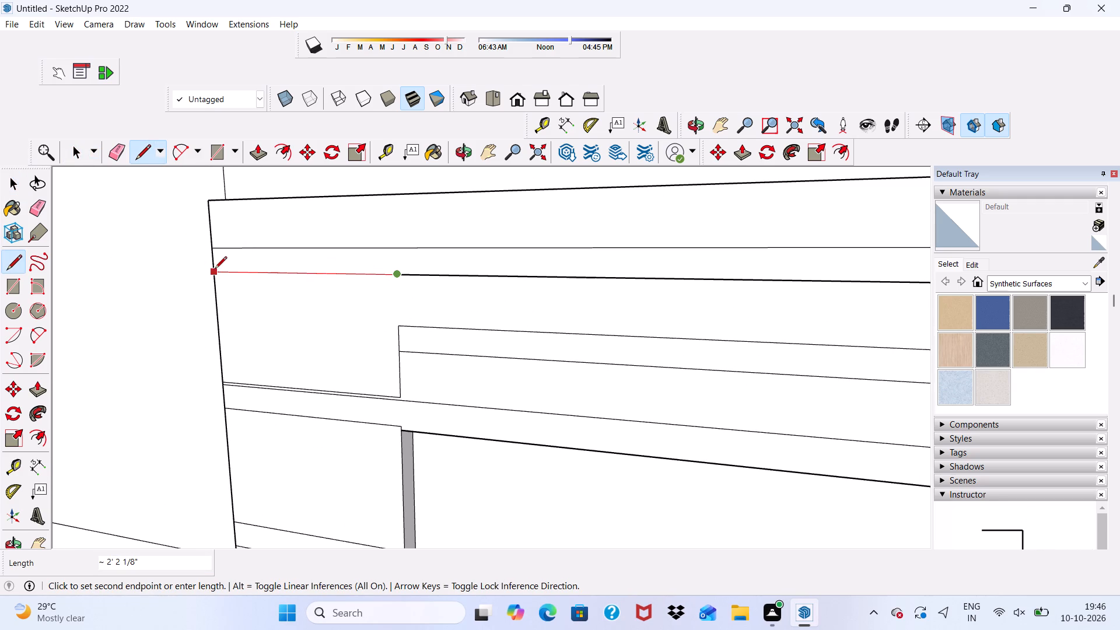
{"action": "left_click", "coordinate": [215, 269]}
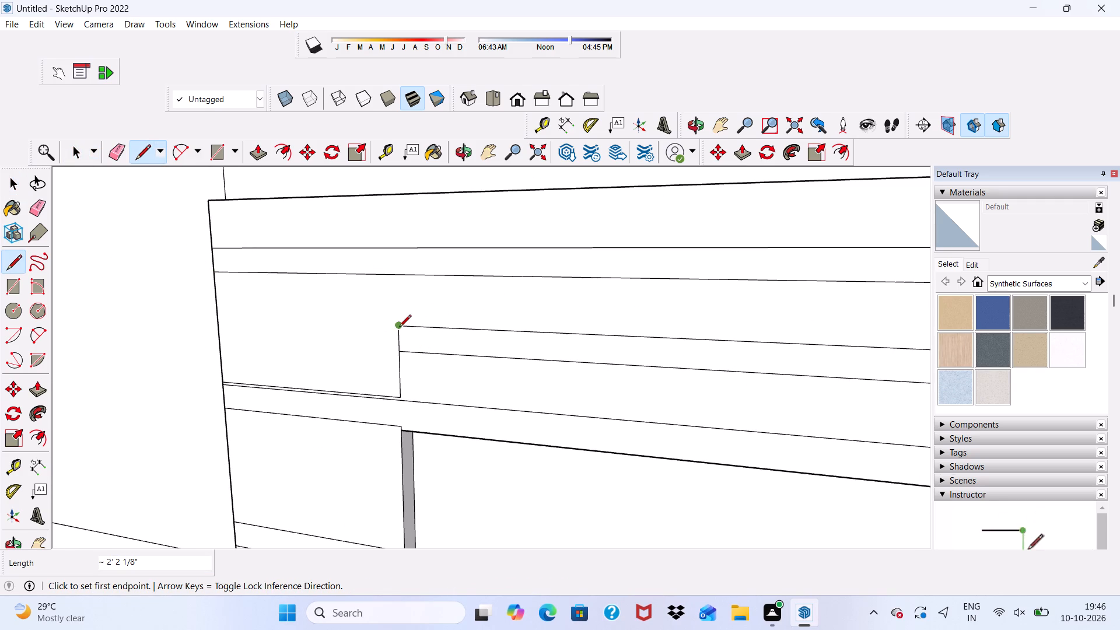
{"action": "left_click", "coordinate": [399, 328]}
{"action": "left_click", "coordinate": [212, 313]}
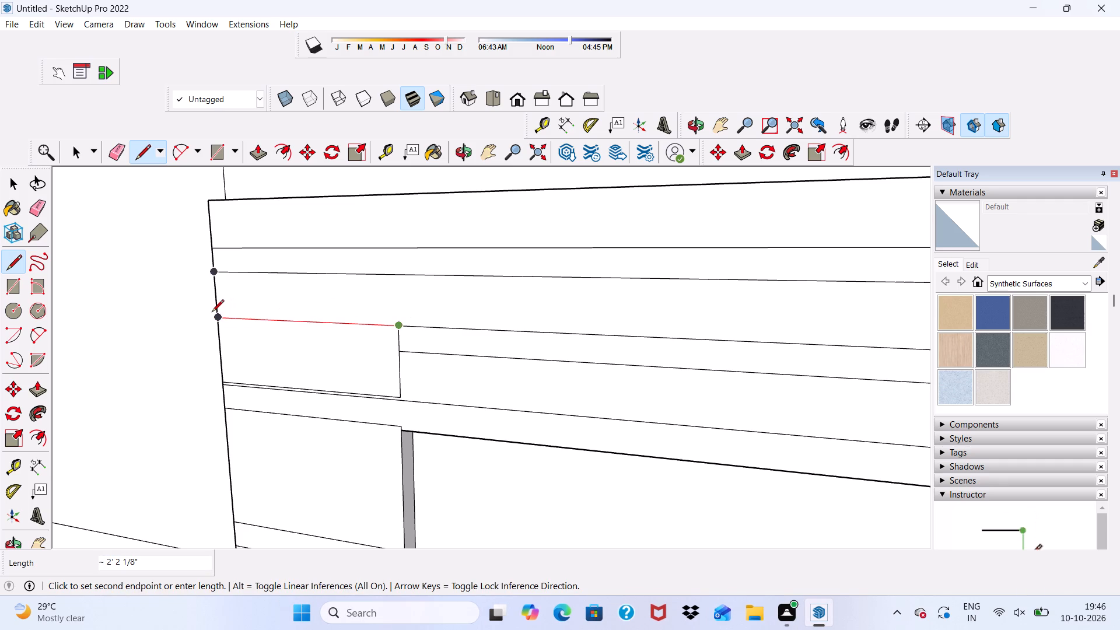
{"action": "scroll", "coordinate": [272, 327], "scroll_direction": "down", "scroll_amount": 2}
{"action": "scroll", "coordinate": [417, 358], "scroll_direction": "up", "scroll_amount": 9}
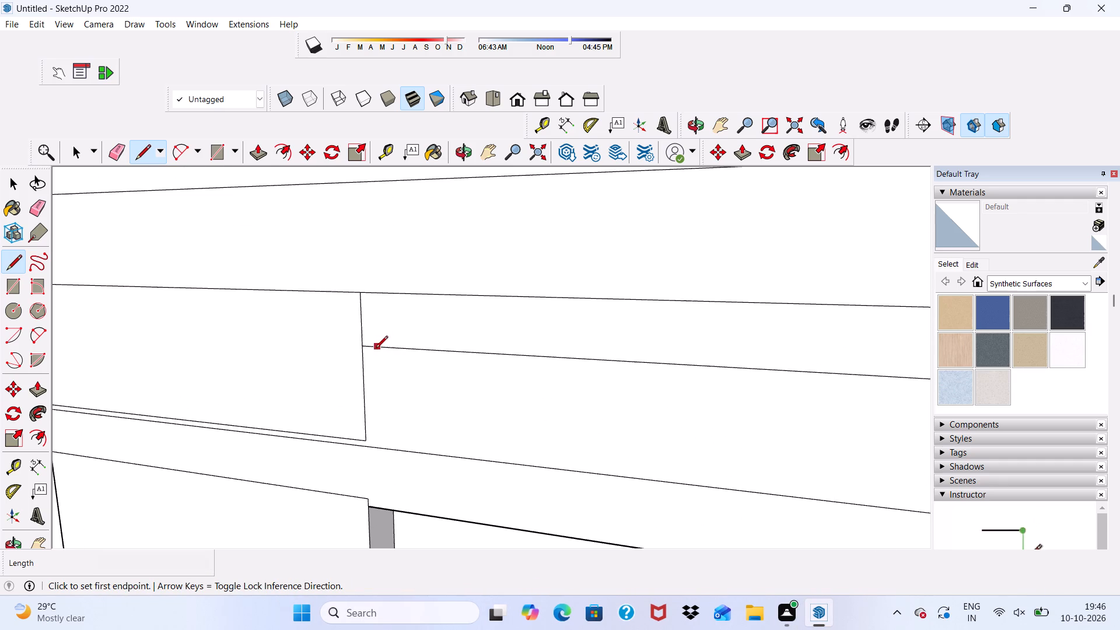
{"action": "left_click", "coordinate": [359, 349]}
{"action": "scroll", "coordinate": [292, 324], "scroll_direction": "down", "scroll_amount": 10}
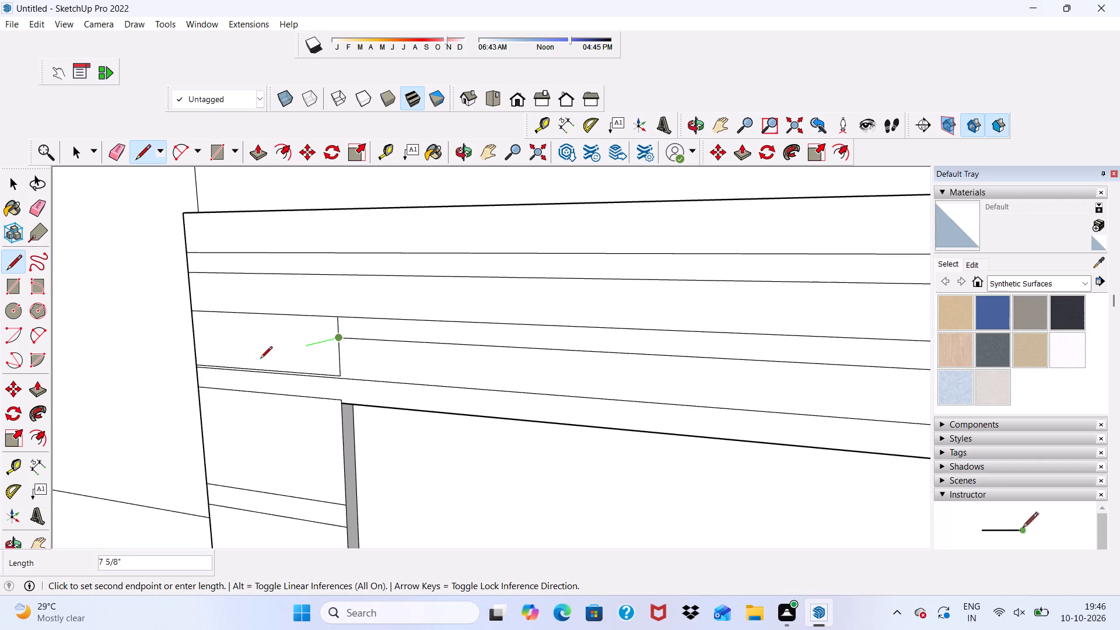
{"action": "scroll", "coordinate": [240, 362], "scroll_direction": "up", "scroll_amount": 3}
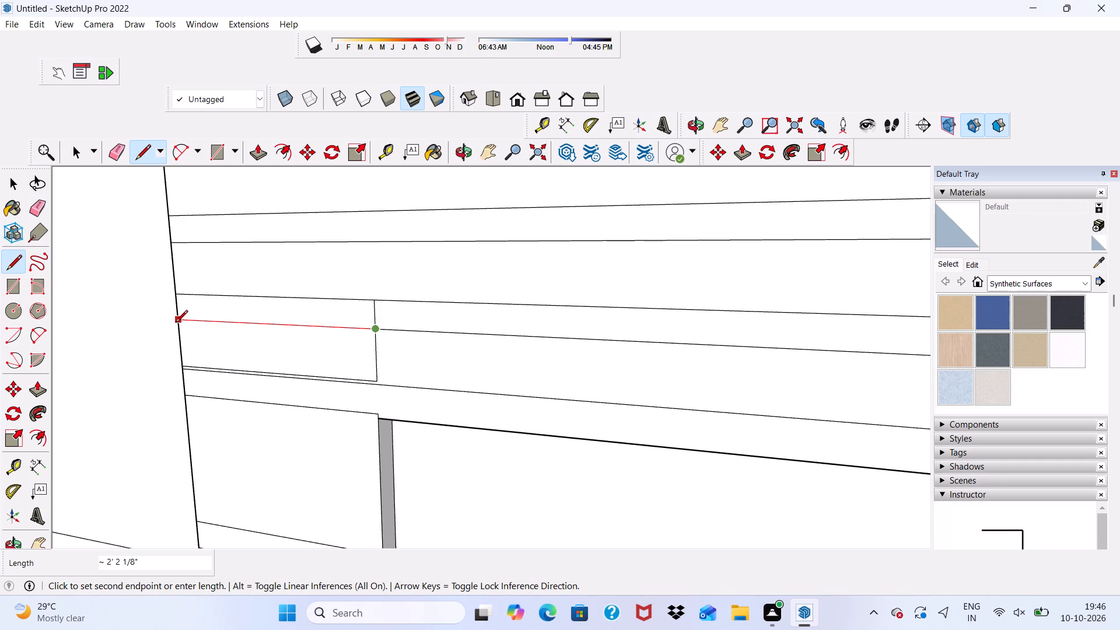
{"action": "left_click", "coordinate": [176, 323]}
Erase the leftover bottom and side edges of the corner rectangle so the bands run uninterrupted across the frame.
{"action": "key", "text": "space"}
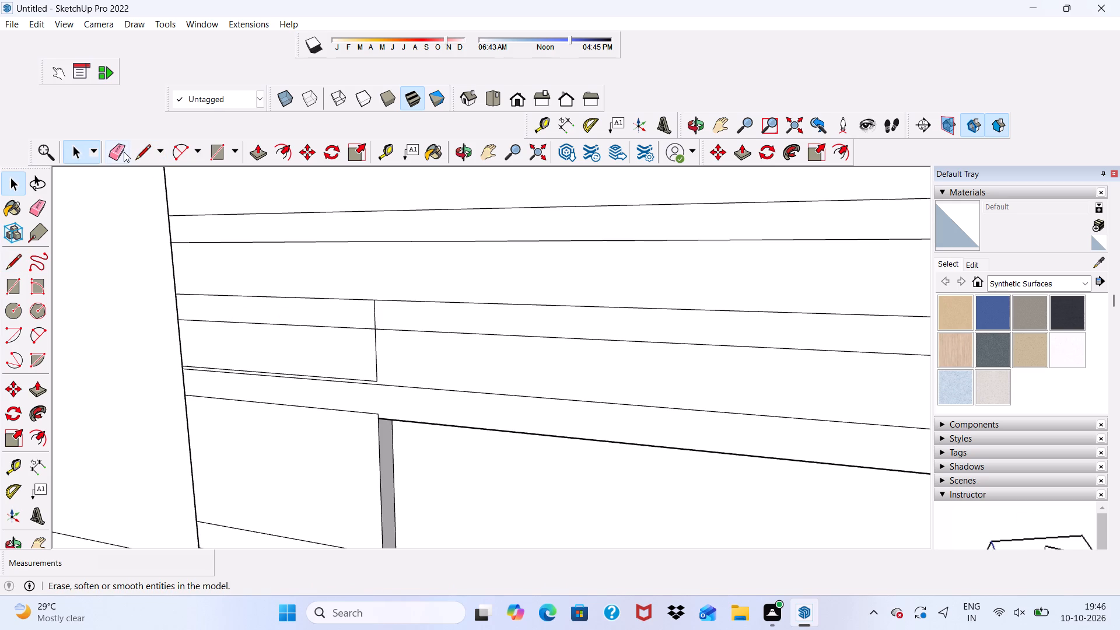
{"action": "left_click", "coordinate": [124, 152]}
{"action": "scroll", "coordinate": [323, 341], "scroll_direction": "up", "scroll_amount": 3}
{"action": "scroll", "coordinate": [381, 374], "scroll_direction": "up", "scroll_amount": 8}
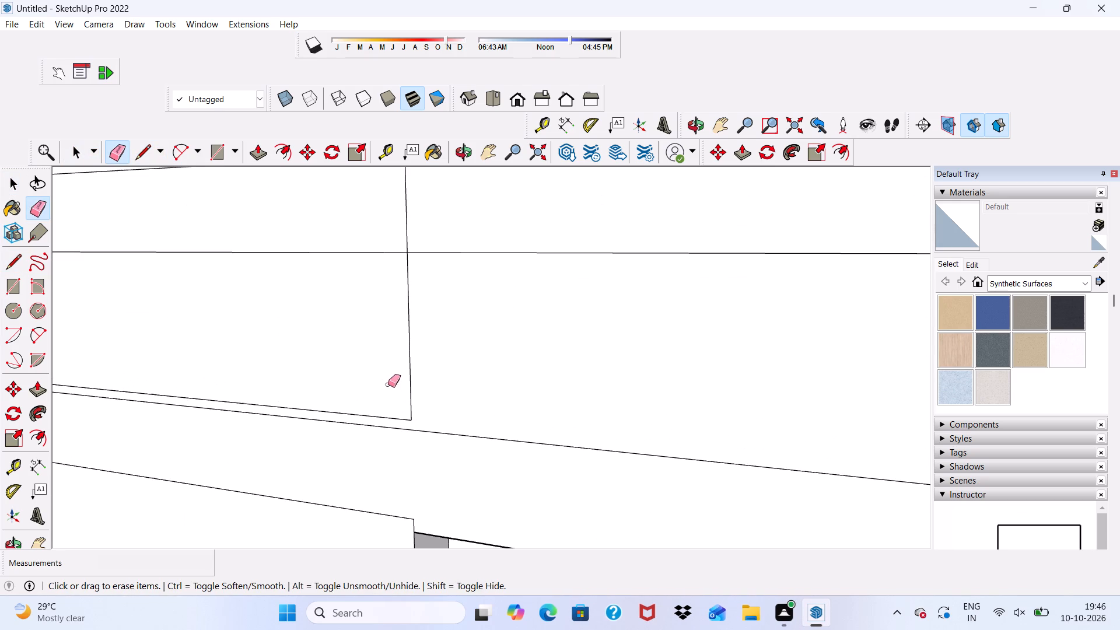
{"action": "left_click", "coordinate": [391, 419]}
{"action": "left_click_drag", "start_coordinate": [391, 418], "coordinate": [390, 412]}
{"action": "left_click", "coordinate": [407, 385]}
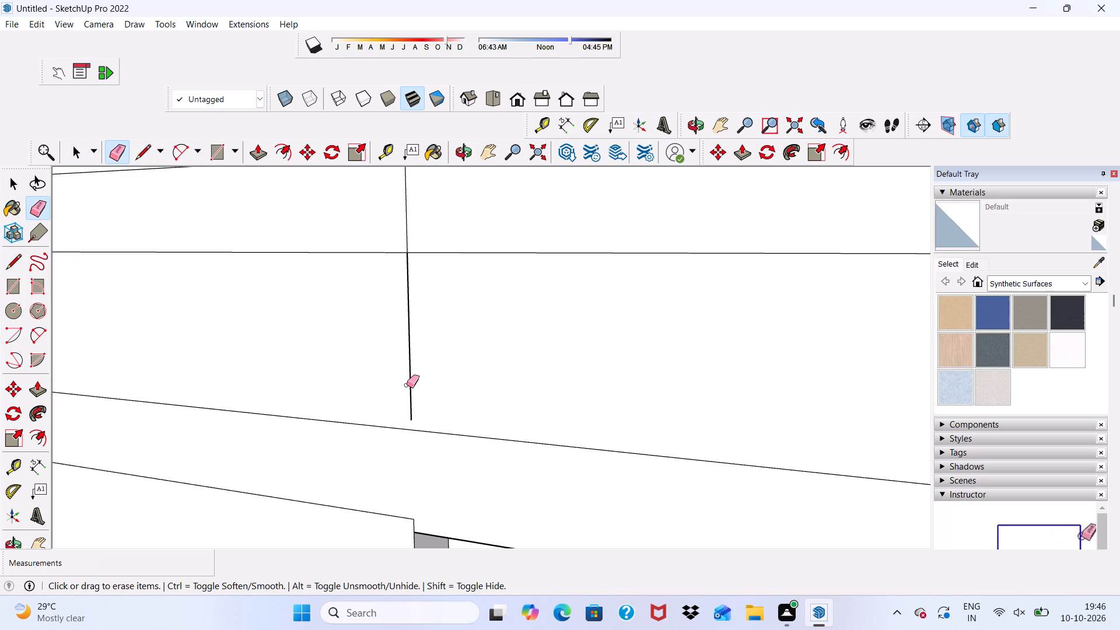
{"action": "left_click_drag", "start_coordinate": [414, 376], "coordinate": [403, 377]}
{"action": "scroll", "coordinate": [403, 377], "scroll_direction": "down", "scroll_amount": 11}
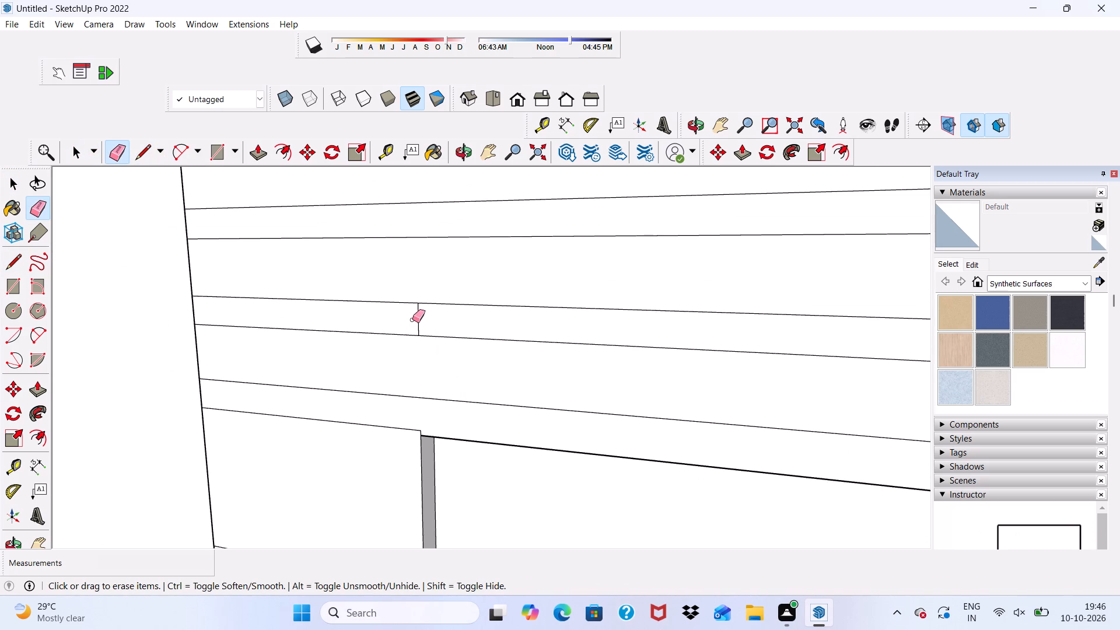
{"action": "left_click_drag", "start_coordinate": [418, 314], "coordinate": [418, 321]}
{"action": "left_click", "coordinate": [418, 321]}
Examine the frame's top bands and the upper corner of the side strip from different angles.
{"action": "scroll", "coordinate": [412, 326], "scroll_direction": "down", "scroll_amount": 6}
{"action": "middle_click_drag", "start_coordinate": [405, 348], "coordinate": [573, 216]}
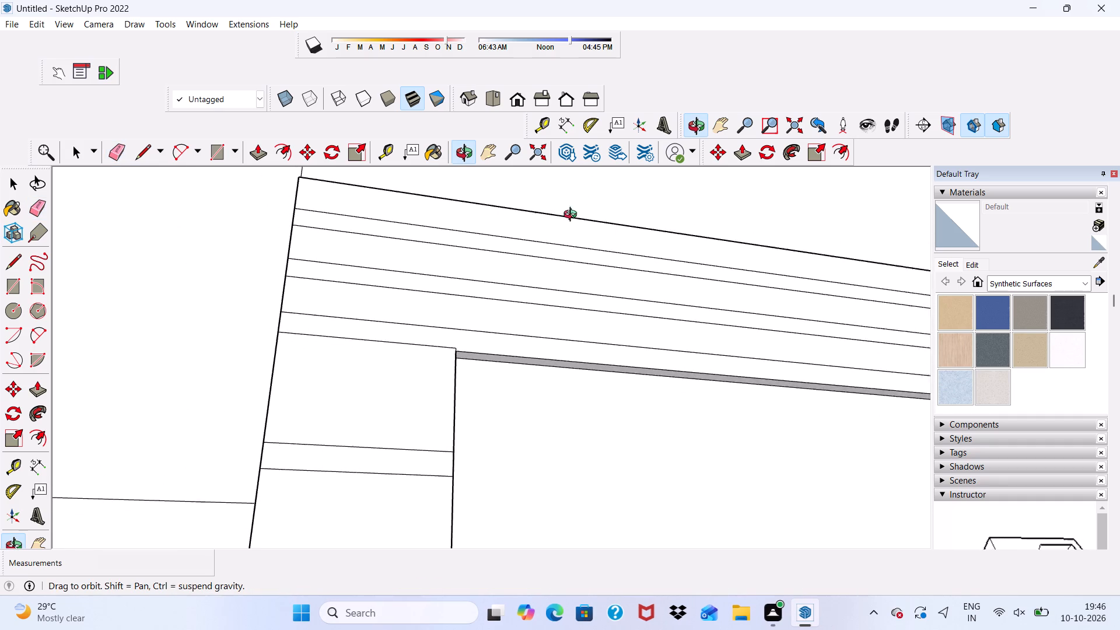
{"action": "middle_click_drag", "start_coordinate": [573, 216], "coordinate": [590, 216]}
{"action": "scroll", "coordinate": [526, 318], "scroll_direction": "up", "scroll_amount": 5}
{"action": "scroll", "coordinate": [388, 359], "scroll_direction": "up", "scroll_amount": 2}
{"action": "scroll", "coordinate": [411, 317], "scroll_direction": "down", "scroll_amount": 8}
{"action": "scroll", "coordinate": [433, 271], "scroll_direction": "down", "scroll_amount": 5}
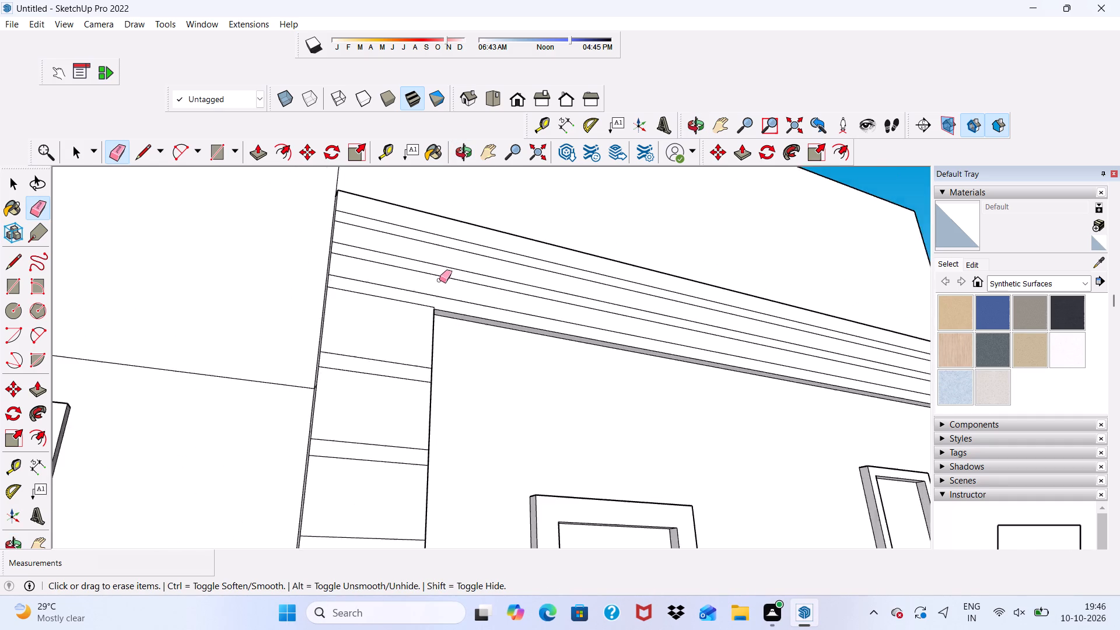
{"action": "scroll", "coordinate": [439, 280], "scroll_direction": "up", "scroll_amount": 1}
{"action": "key", "text": "space"}
{"action": "scroll", "coordinate": [441, 281], "scroll_direction": "down", "scroll_amount": 12}
{"action": "middle_click_drag", "start_coordinate": [509, 280], "coordinate": [381, 397]}
Push/Pull the topmost wide horizontal band of the frame outward by 3".
{"action": "scroll", "coordinate": [381, 411], "scroll_direction": "up", "scroll_amount": 4}
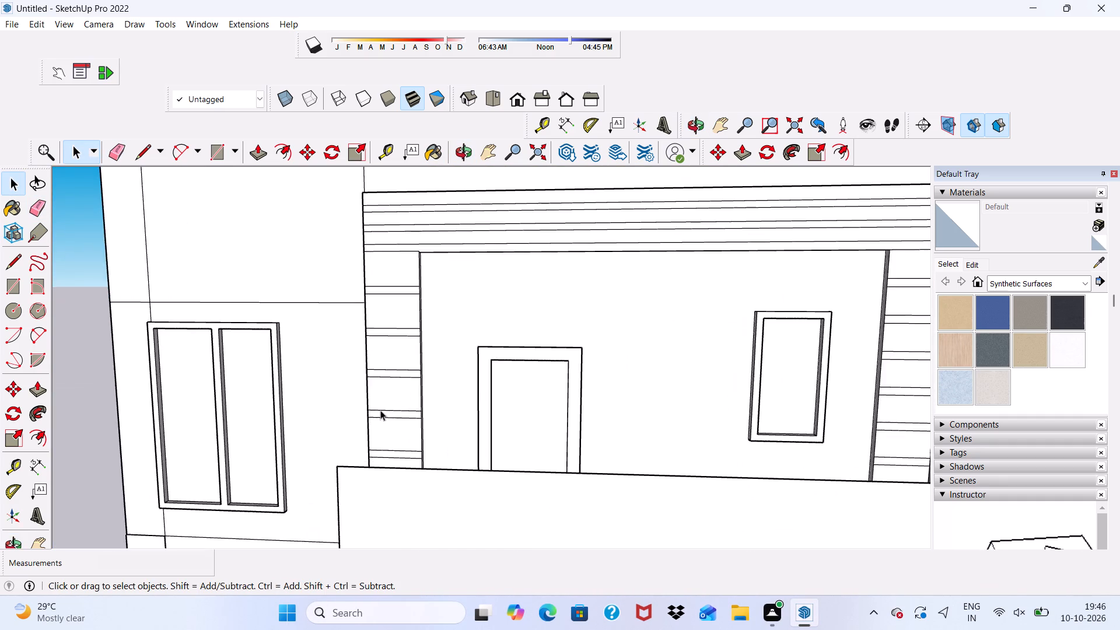
{"action": "scroll", "coordinate": [383, 407], "scroll_direction": "up", "scroll_amount": 6}
{"action": "scroll", "coordinate": [379, 351], "scroll_direction": "down", "scroll_amount": 11}
{"action": "scroll", "coordinate": [459, 238], "scroll_direction": "up", "scroll_amount": 10}
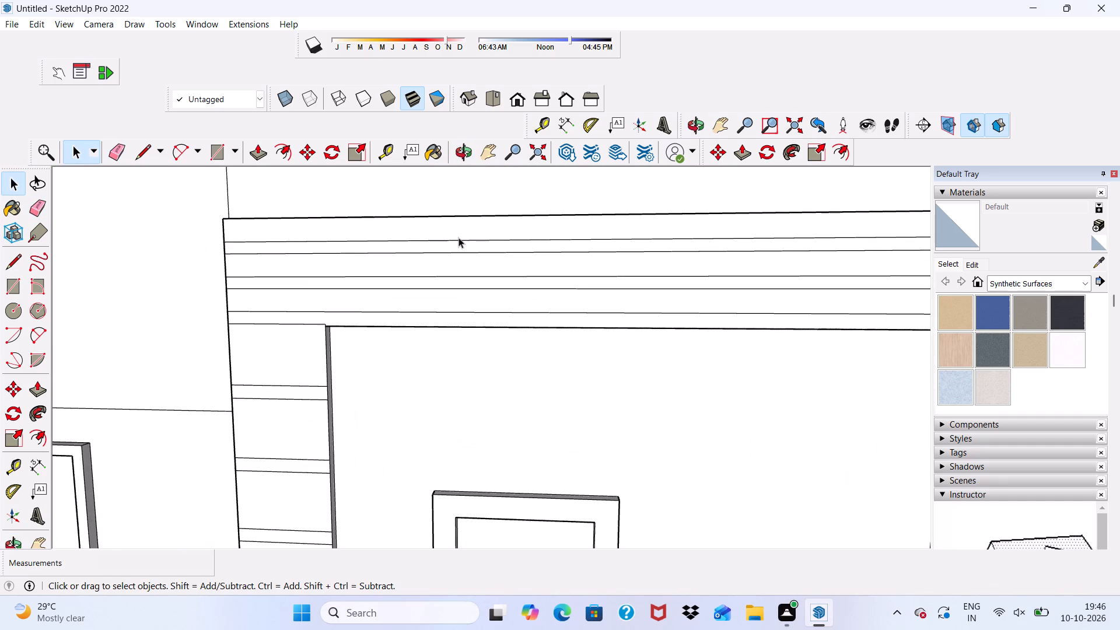
{"action": "left_click", "coordinate": [457, 236]}
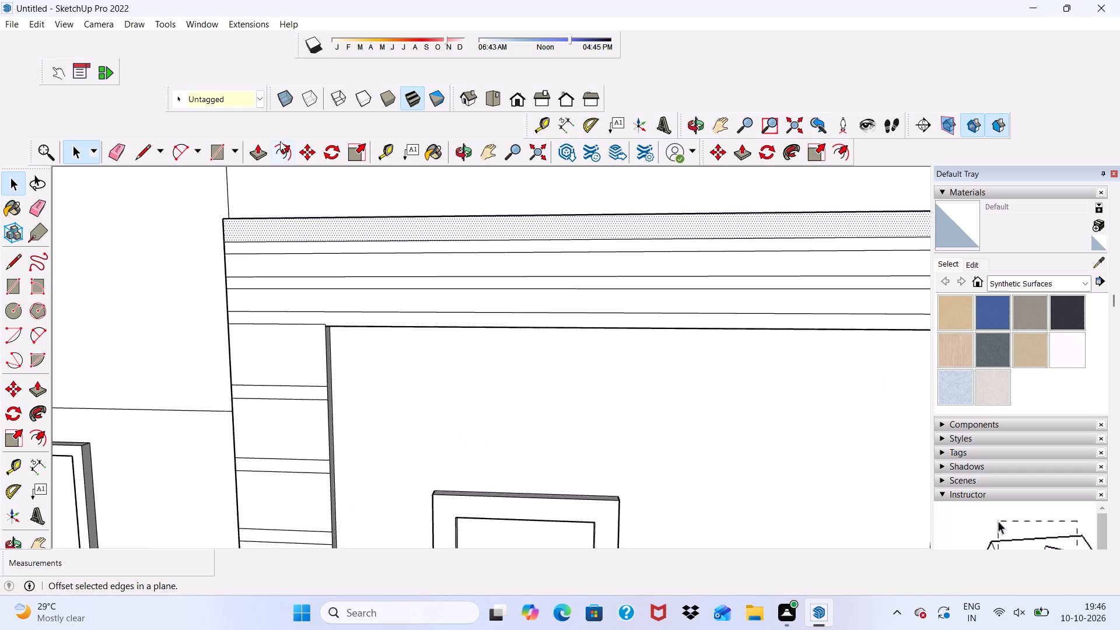
{"action": "left_click", "coordinate": [261, 150]}
{"action": "scroll", "coordinate": [306, 205], "scroll_direction": "up", "scroll_amount": 3}
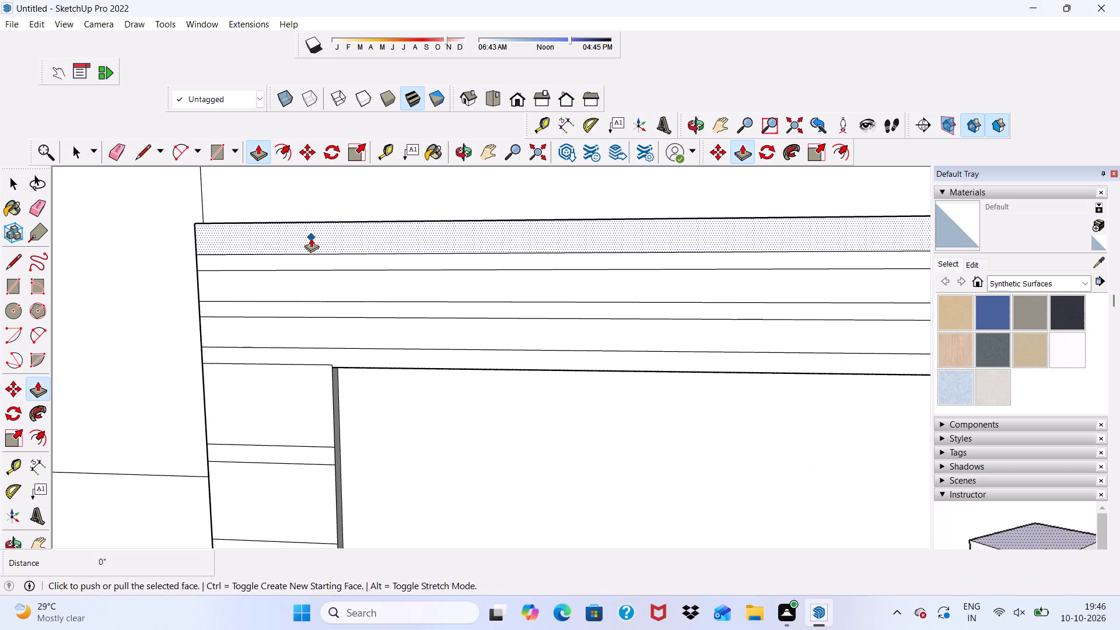
{"action": "left_click", "coordinate": [311, 238]}
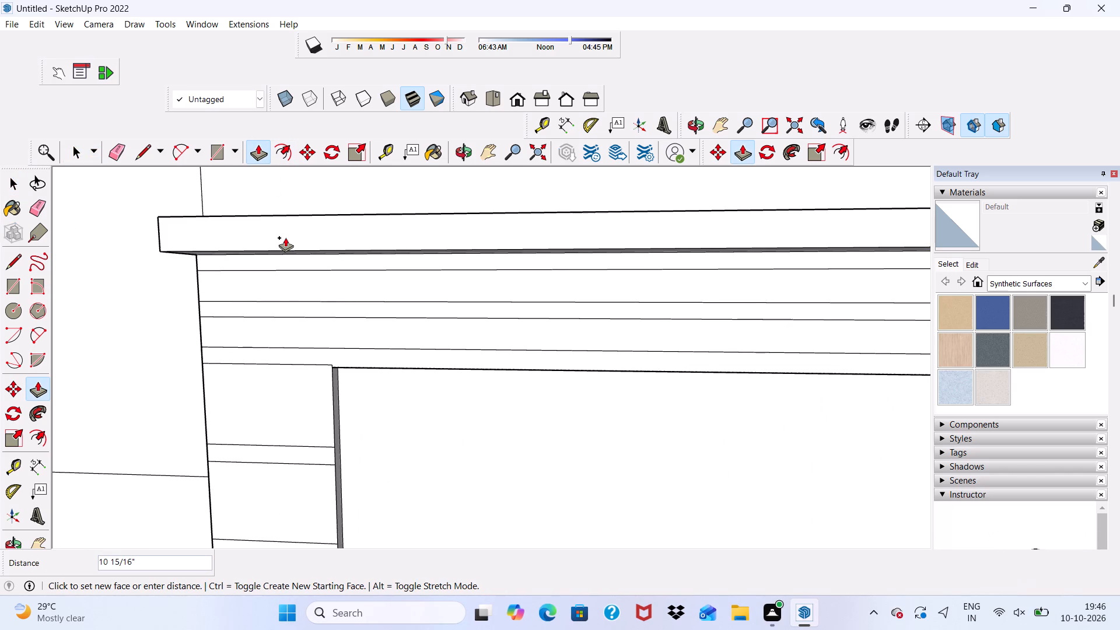
{"action": "type", "text": "3\""}
{"action": "key", "text": "Return"}
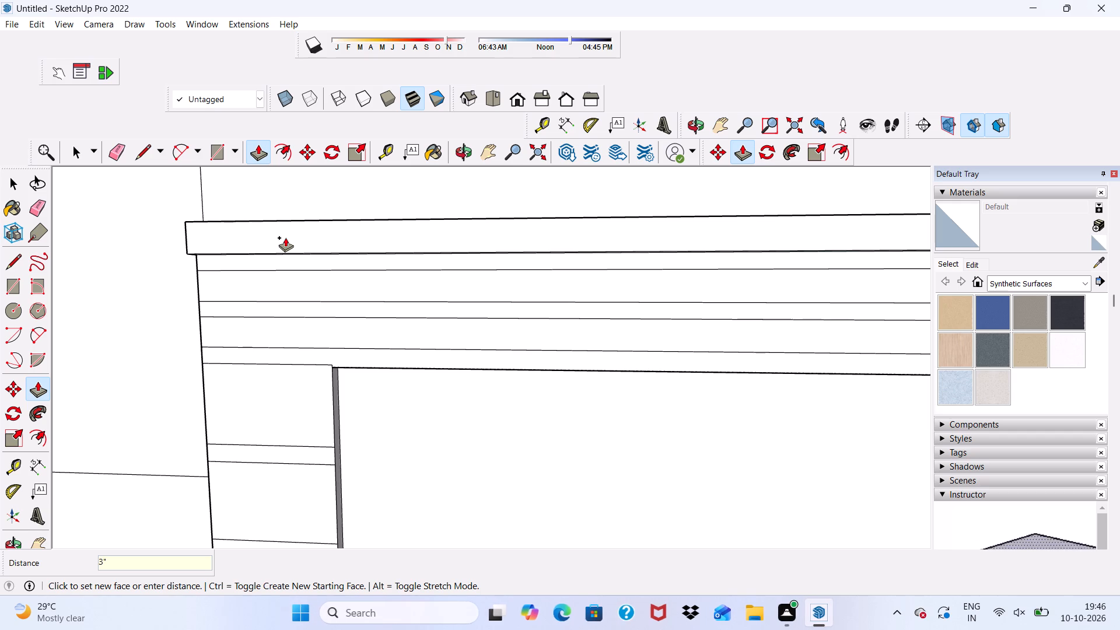
Pull the second and third wide horizontal bands outward 3", matching the face of the topmost band.
{"action": "scroll", "coordinate": [327, 296], "scroll_direction": "up", "scroll_amount": 5}
{"action": "left_click", "coordinate": [327, 292]}
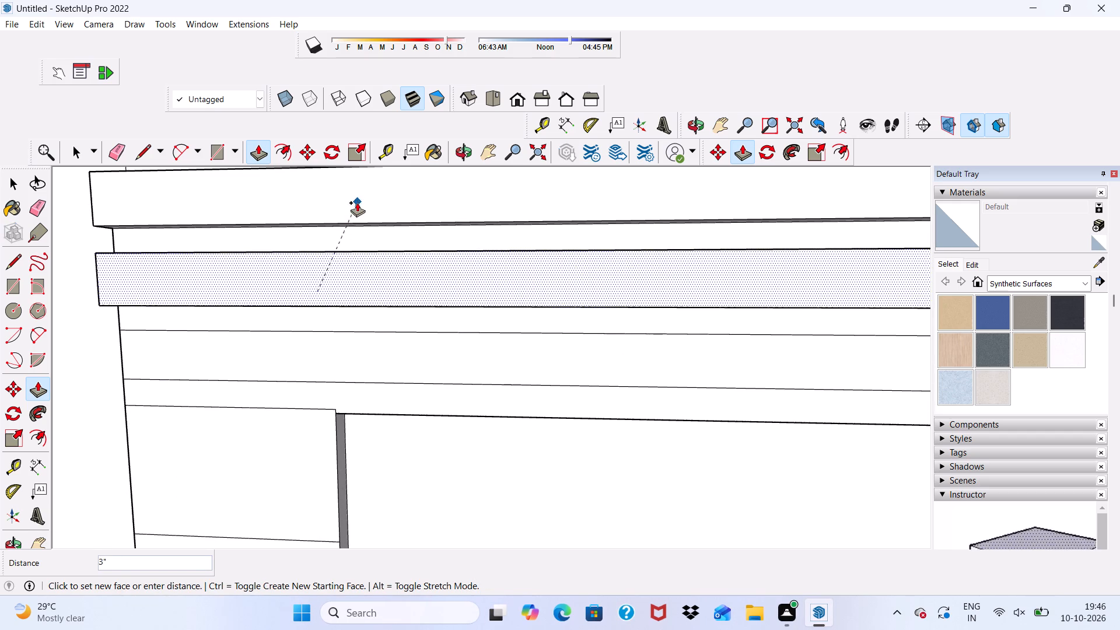
{"action": "left_click", "coordinate": [357, 202]}
{"action": "left_click", "coordinate": [349, 342]}
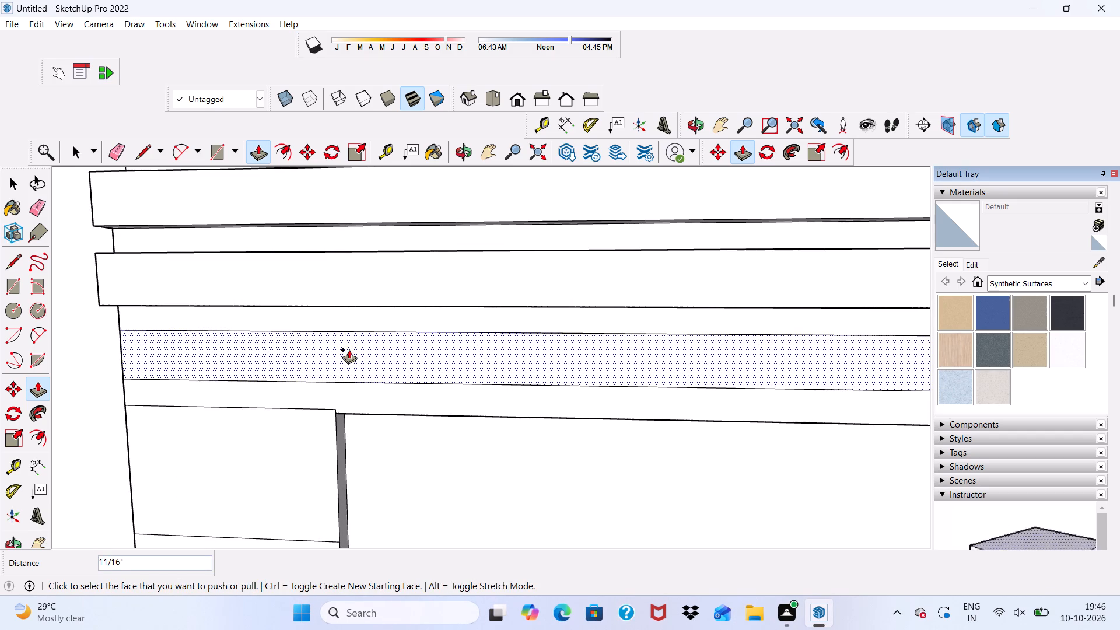
{"action": "left_click", "coordinate": [347, 352]}
{"action": "left_click", "coordinate": [290, 283]}
Push/Pull the top two panels of the frame's left side strip outward 3", matching the horizontal bands.
{"action": "scroll", "coordinate": [295, 271], "scroll_direction": "down", "scroll_amount": 11}
{"action": "scroll", "coordinate": [287, 434], "scroll_direction": "up", "scroll_amount": 1}
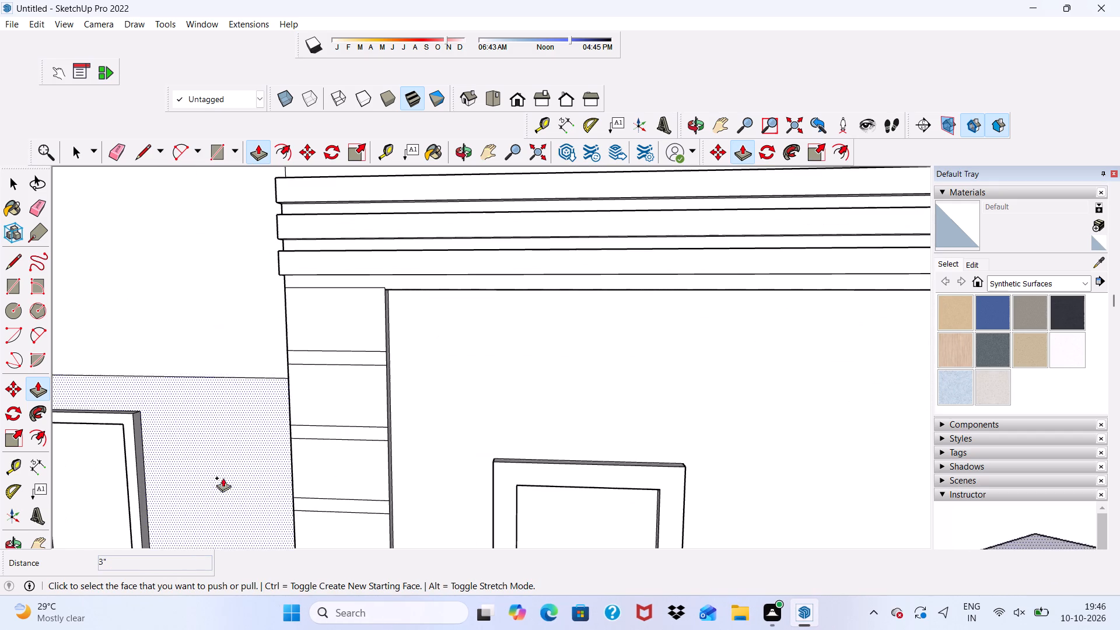
{"action": "left_click", "coordinate": [322, 335]}
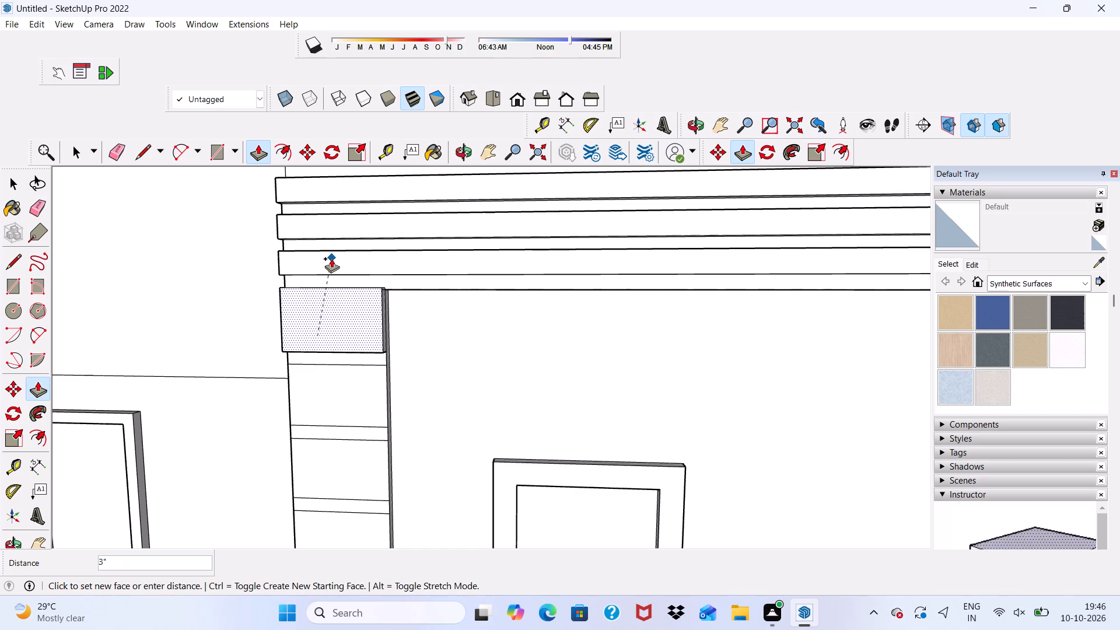
{"action": "left_click", "coordinate": [331, 258]}
{"action": "left_click", "coordinate": [328, 388]}
{"action": "left_click", "coordinate": [328, 315]}
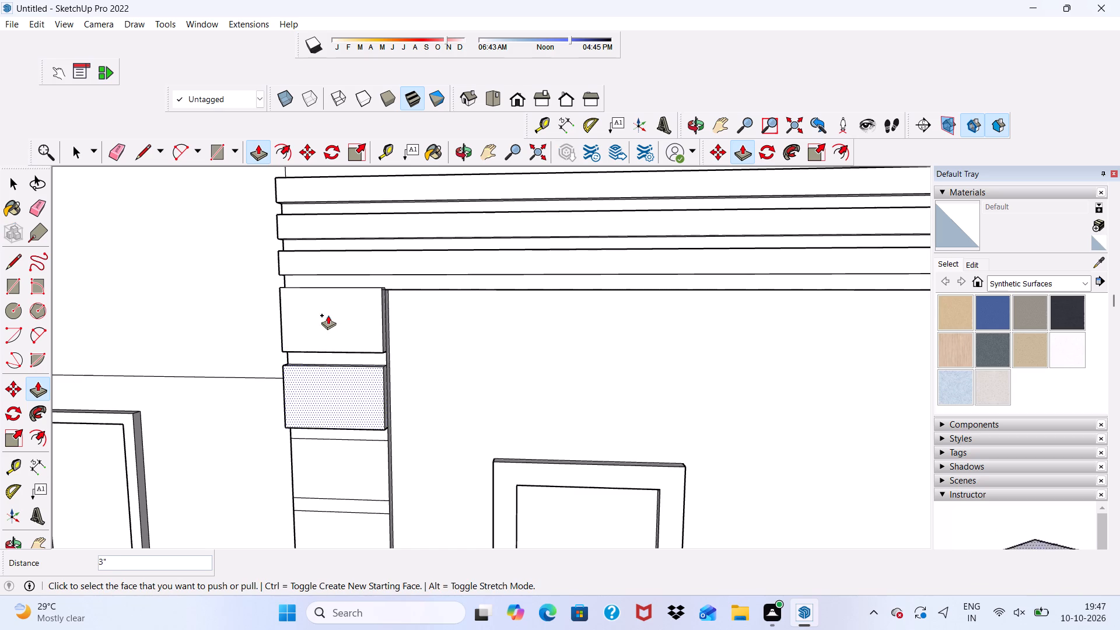
Pull the third, fourth and fifth panels of the left side strip outward 3", flush with the panels above.
{"action": "scroll", "coordinate": [350, 272], "scroll_direction": "down", "scroll_amount": 11}
{"action": "middle_click_drag", "start_coordinate": [409, 339], "coordinate": [233, 417]}
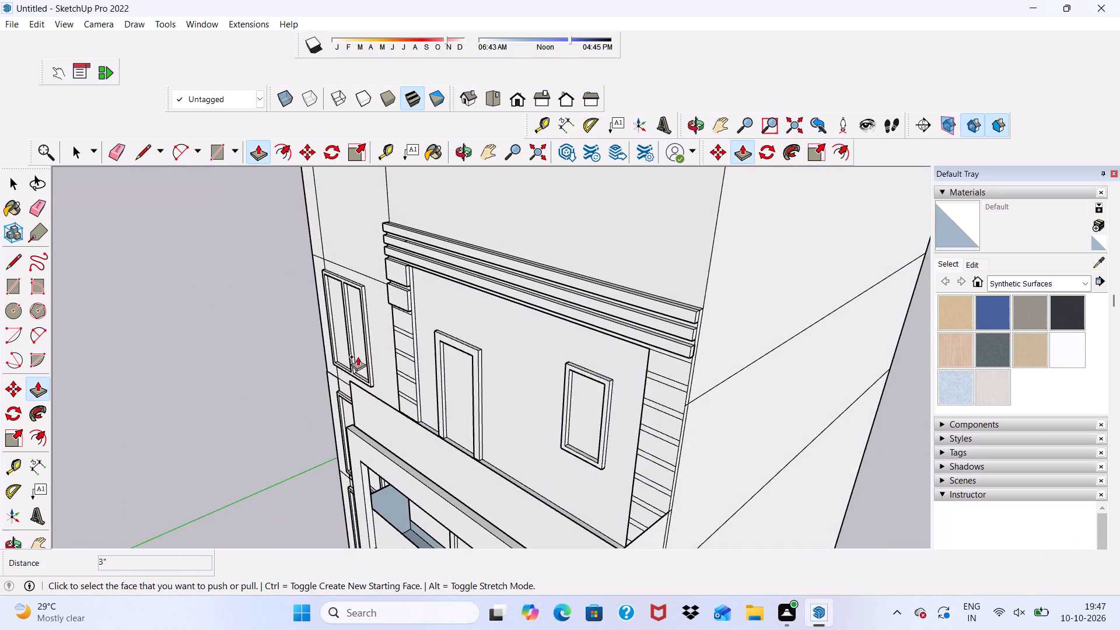
{"action": "scroll", "coordinate": [387, 331], "scroll_direction": "up", "scroll_amount": 11}
{"action": "left_click", "coordinate": [417, 297]}
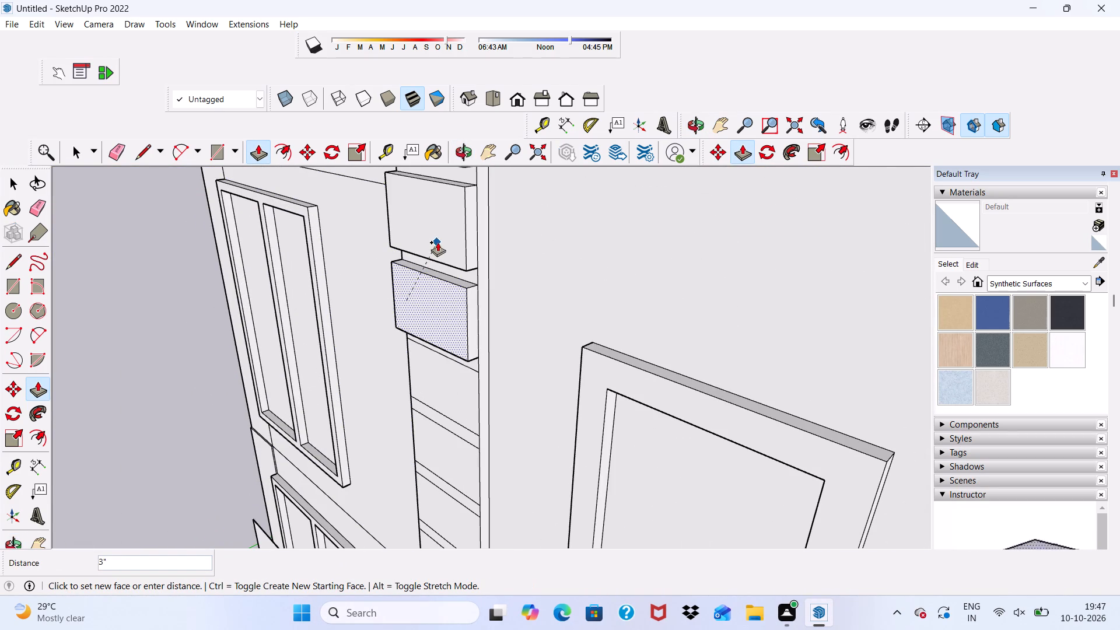
{"action": "left_click", "coordinate": [437, 242]}
{"action": "left_click", "coordinate": [450, 379]}
{"action": "left_click", "coordinate": [445, 324]}
{"action": "scroll", "coordinate": [452, 396], "scroll_direction": "down", "scroll_amount": 1}
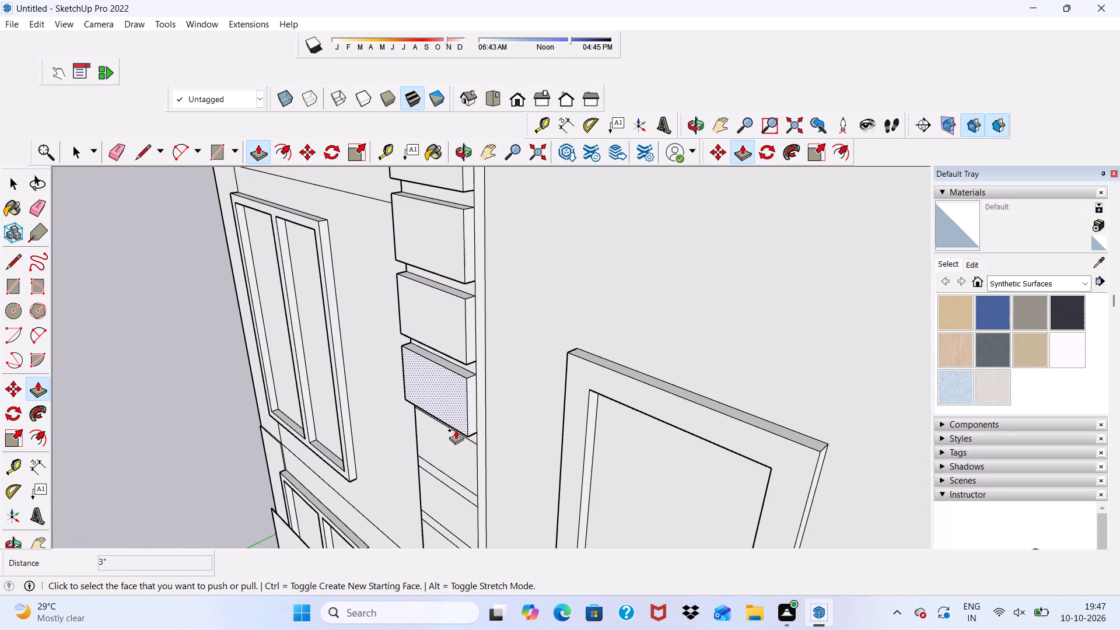
{"action": "left_click", "coordinate": [456, 453]}
{"action": "left_click", "coordinate": [446, 386]}
Pull the sixth and seventh panels of the left side strip outward 3", down near the balcony floor.
{"action": "scroll", "coordinate": [436, 371], "scroll_direction": "down", "scroll_amount": 8}
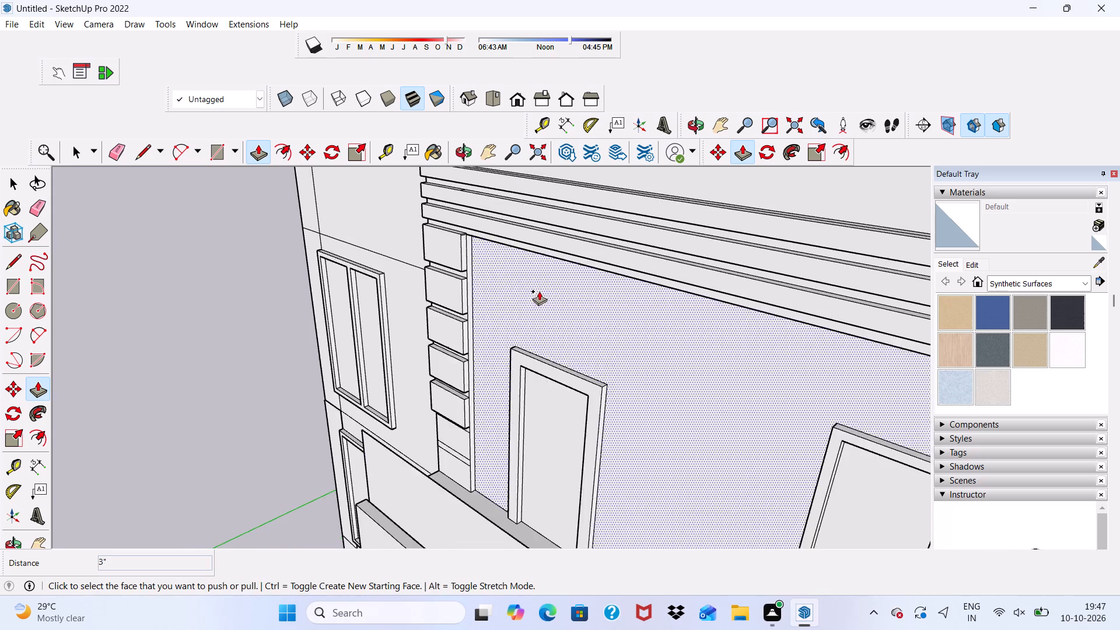
{"action": "scroll", "coordinate": [539, 291], "scroll_direction": "down", "scroll_amount": 4}
{"action": "scroll", "coordinate": [507, 396], "scroll_direction": "up", "scroll_amount": 9}
{"action": "left_click", "coordinate": [474, 401]}
{"action": "left_click", "coordinate": [468, 349]}
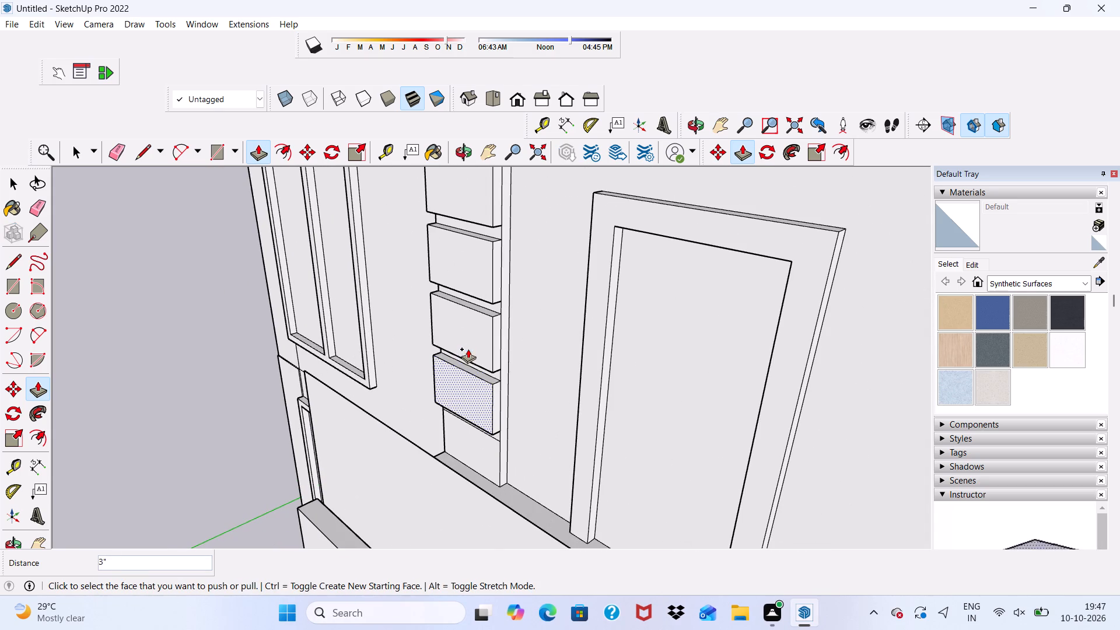
{"action": "left_click", "coordinate": [472, 437]}
{"action": "left_click", "coordinate": [466, 398]}
Pull the top two panels of the frame's right side strip outward 3".
{"action": "scroll", "coordinate": [454, 379], "scroll_direction": "down", "scroll_amount": 10}
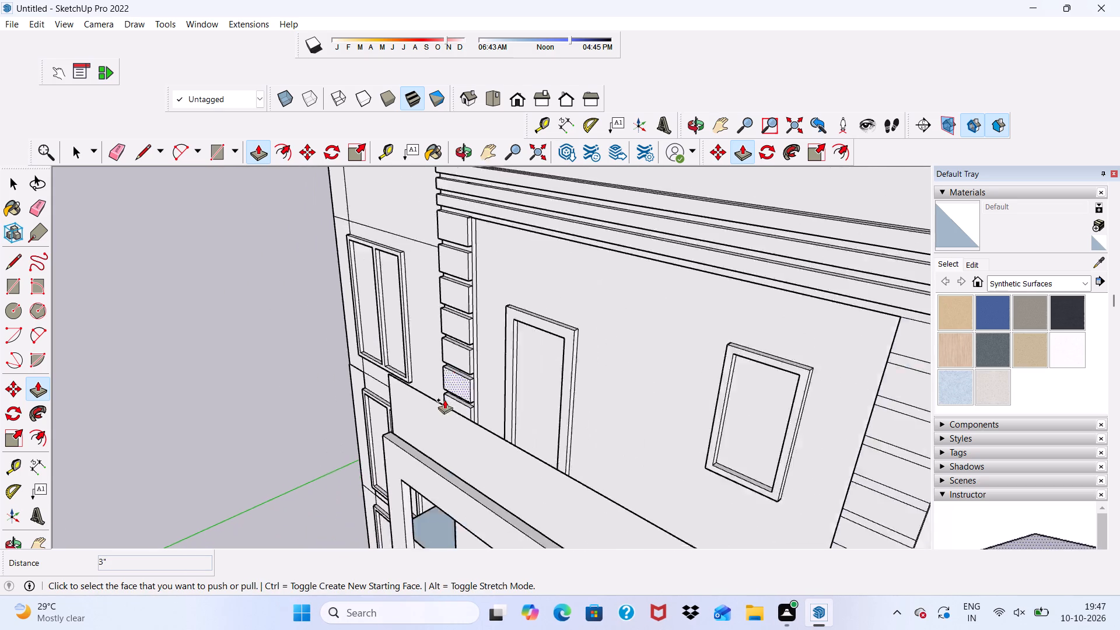
{"action": "scroll", "coordinate": [444, 400], "scroll_direction": "down", "scroll_amount": 2}
{"action": "middle_click_drag", "start_coordinate": [430, 365], "coordinate": [556, 349]}
{"action": "scroll", "coordinate": [556, 349], "scroll_direction": "down", "scroll_amount": 1}
{"action": "scroll", "coordinate": [730, 323], "scroll_direction": "up", "scroll_amount": 11}
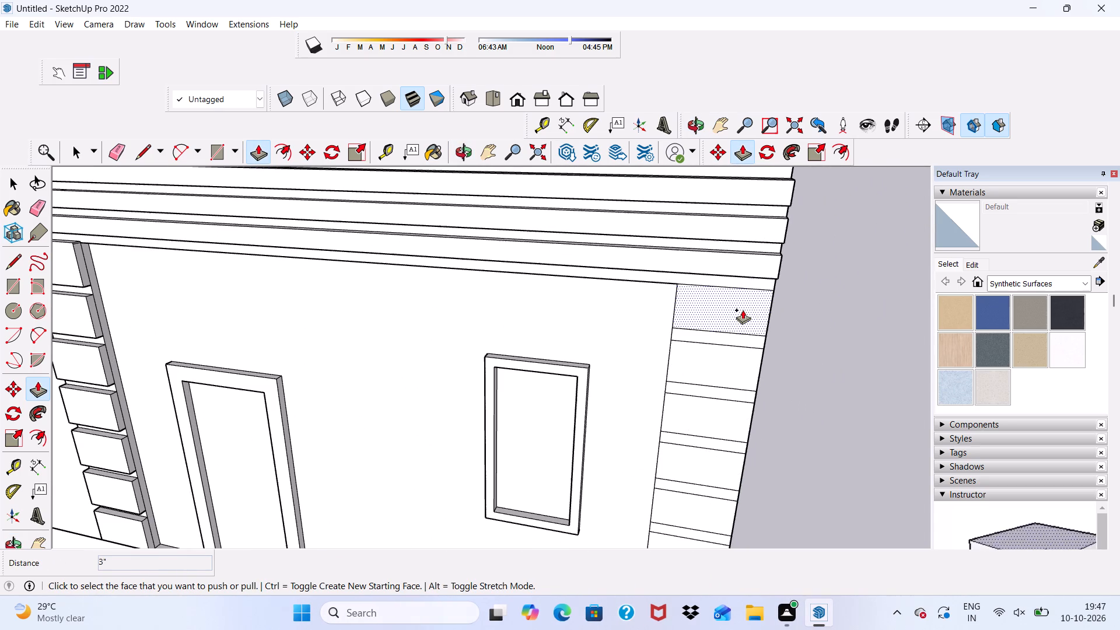
{"action": "left_click", "coordinate": [743, 310]}
{"action": "left_click", "coordinate": [713, 259]}
{"action": "left_click", "coordinate": [706, 369]}
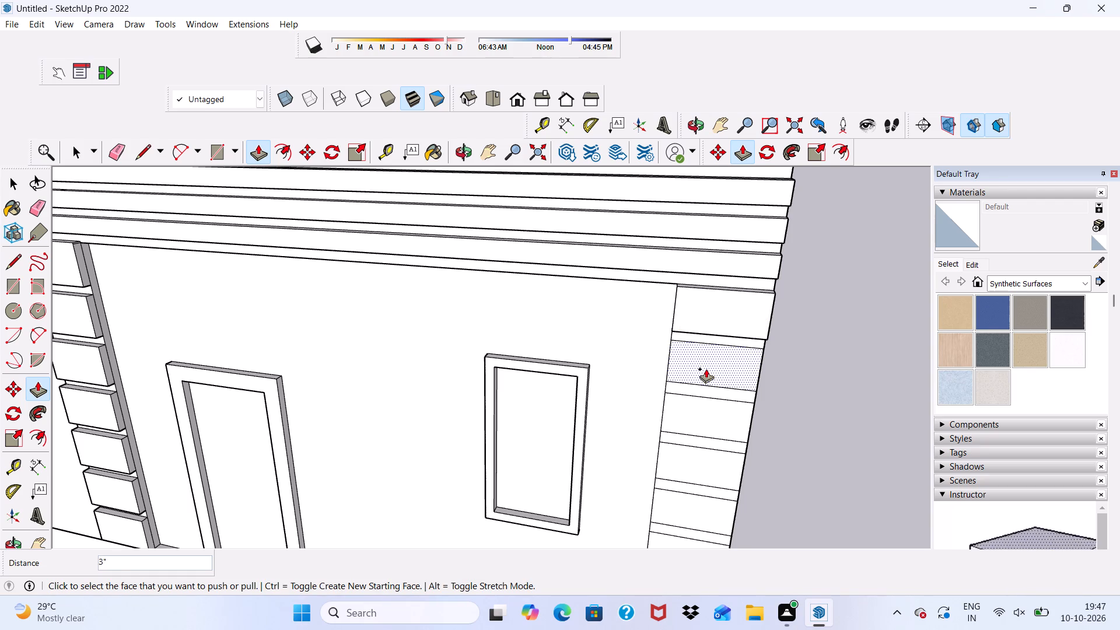
{"action": "left_click", "coordinate": [690, 317]}
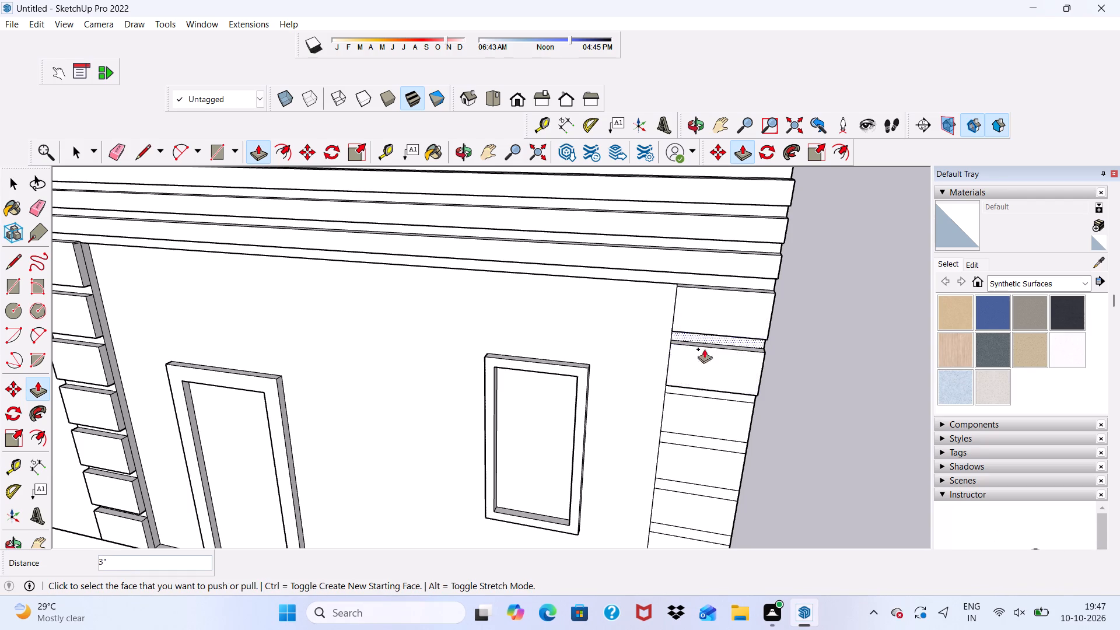
Pull the third and fourth panels of the right side strip outward 3", flush with the panels above.
{"action": "scroll", "coordinate": [716, 386], "scroll_direction": "up", "scroll_amount": 3}
{"action": "scroll", "coordinate": [712, 387], "scroll_direction": "down", "scroll_amount": 3}
{"action": "middle_click_drag", "start_coordinate": [709, 388], "coordinate": [569, 356]}
{"action": "scroll", "coordinate": [569, 356], "scroll_direction": "down", "scroll_amount": 1}
{"action": "scroll", "coordinate": [640, 419], "scroll_direction": "up", "scroll_amount": 5}
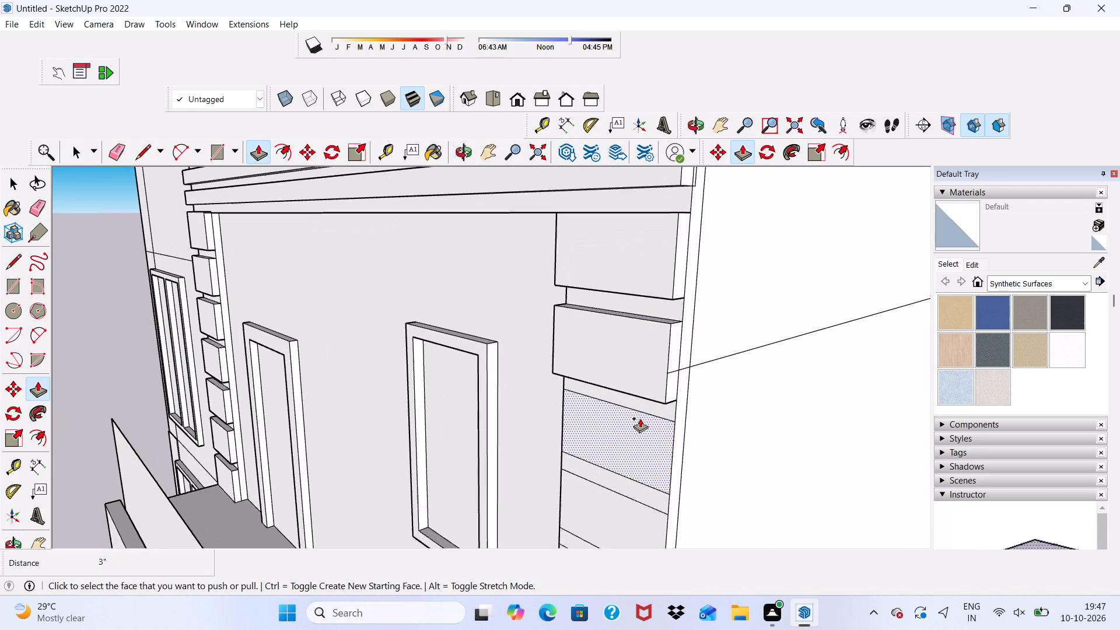
{"action": "left_click", "coordinate": [640, 418]}
{"action": "left_click", "coordinate": [624, 349]}
{"action": "scroll", "coordinate": [624, 348], "scroll_direction": "down", "scroll_amount": 4}
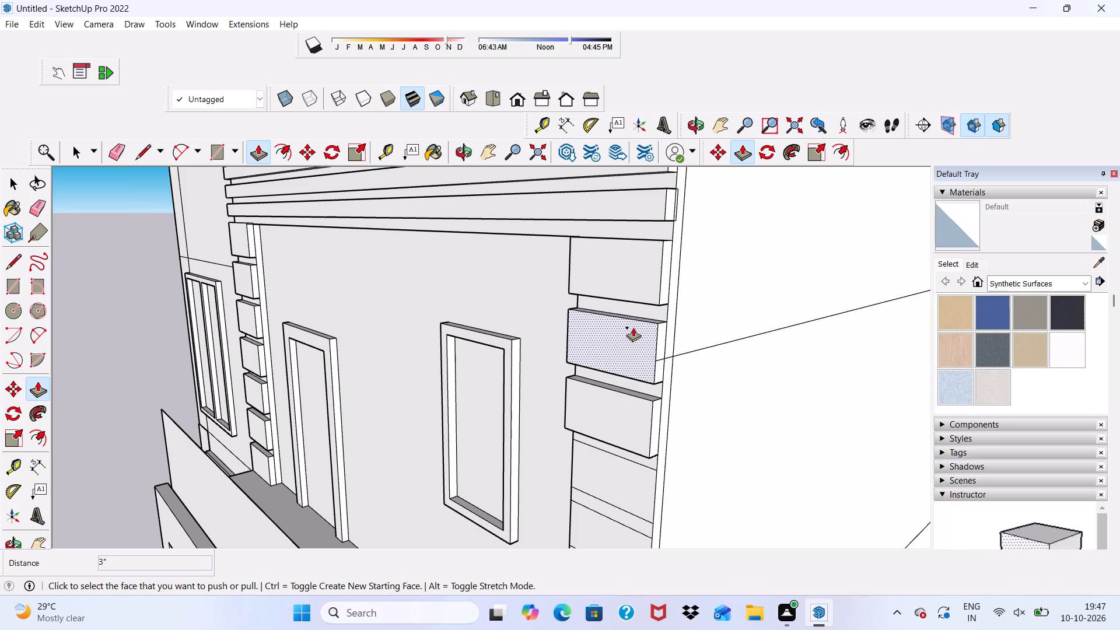
{"action": "scroll", "coordinate": [619, 325], "scroll_direction": "down", "scroll_amount": 5}
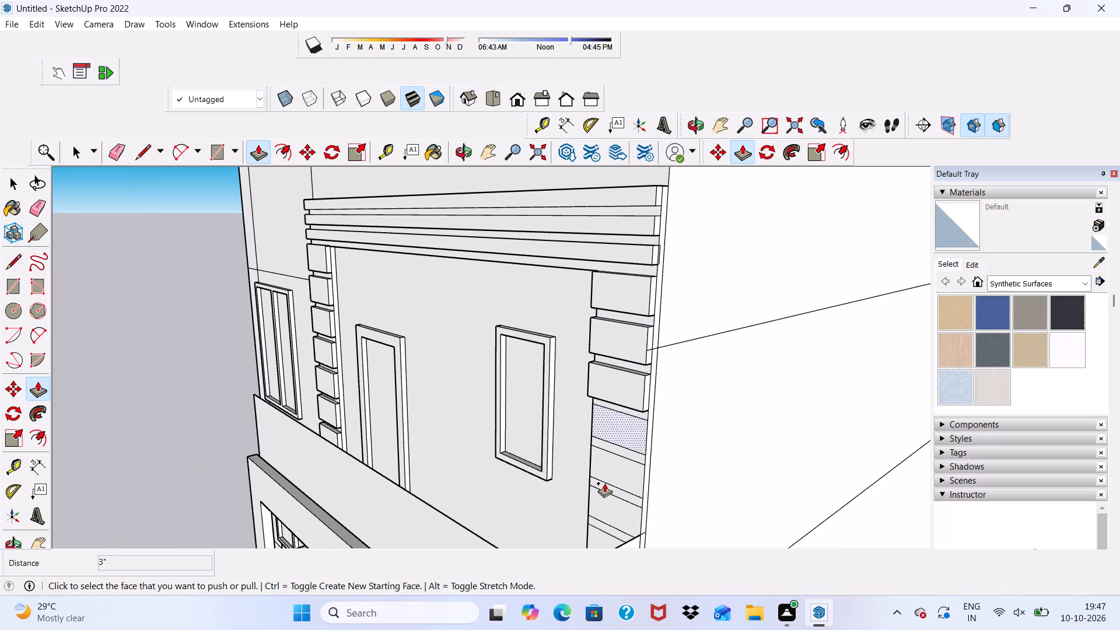
{"action": "scroll", "coordinate": [604, 483], "scroll_direction": "up", "scroll_amount": 6}
{"action": "left_click", "coordinate": [619, 428]}
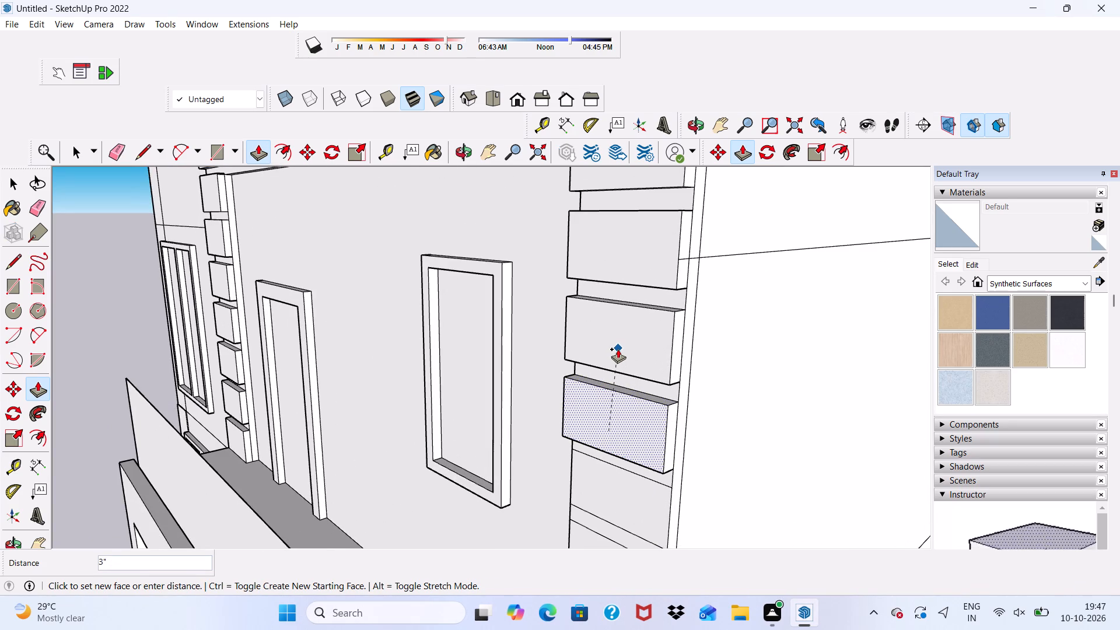
{"action": "left_click", "coordinate": [618, 349]}
Pull the fifth and sixth panels of the right side strip outward 3", flush with the panels above.
{"action": "scroll", "coordinate": [625, 362], "scroll_direction": "down", "scroll_amount": 4}
{"action": "middle_click_drag", "start_coordinate": [640, 395], "coordinate": [589, 386]}
{"action": "scroll", "coordinate": [598, 453], "scroll_direction": "up", "scroll_amount": 1}
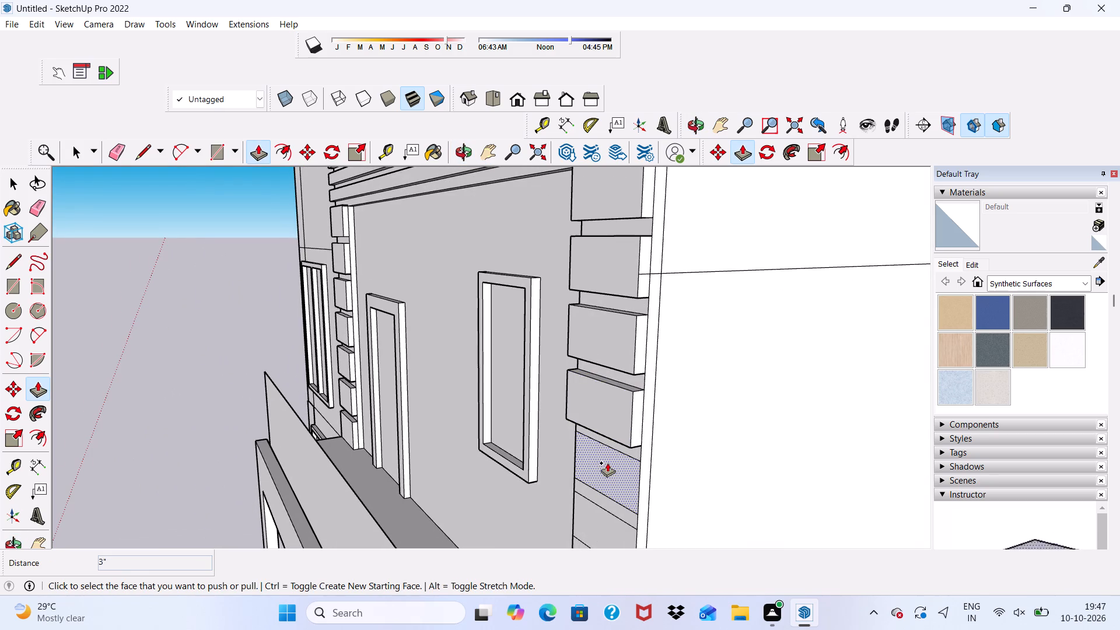
{"action": "left_click", "coordinate": [609, 464]}
{"action": "left_click", "coordinate": [599, 396]}
{"action": "scroll", "coordinate": [592, 393], "scroll_direction": "down", "scroll_amount": 6}
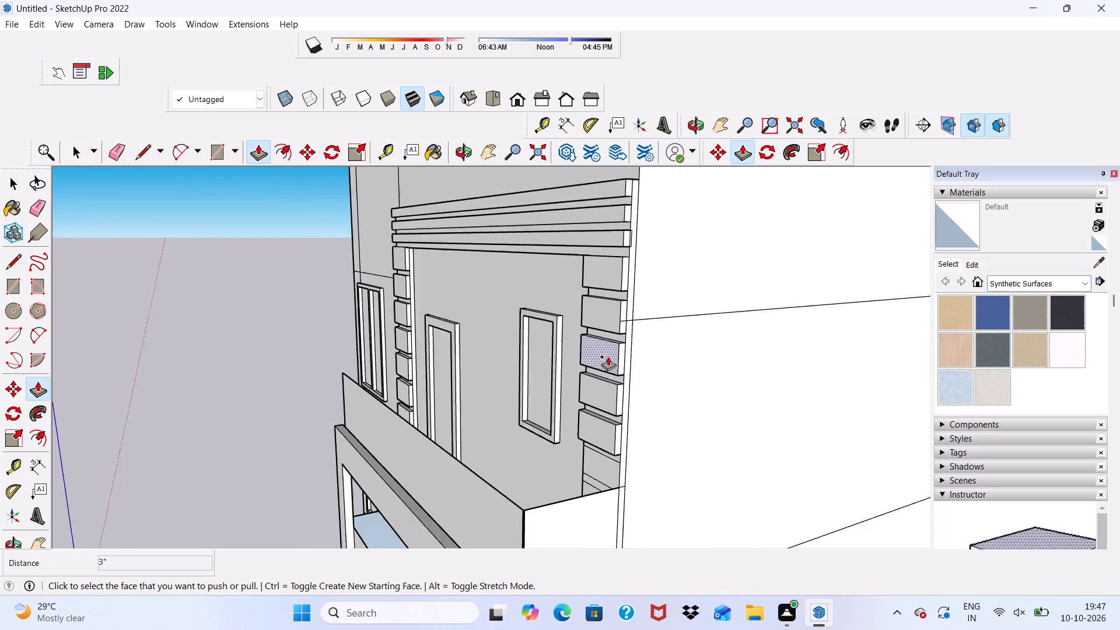
{"action": "scroll", "coordinate": [608, 356], "scroll_direction": "down", "scroll_amount": 10}
{"action": "middle_click_drag", "start_coordinate": [643, 399], "coordinate": [625, 414]}
{"action": "scroll", "coordinate": [609, 433], "scroll_direction": "up", "scroll_amount": 15}
{"action": "left_click", "coordinate": [608, 424]}
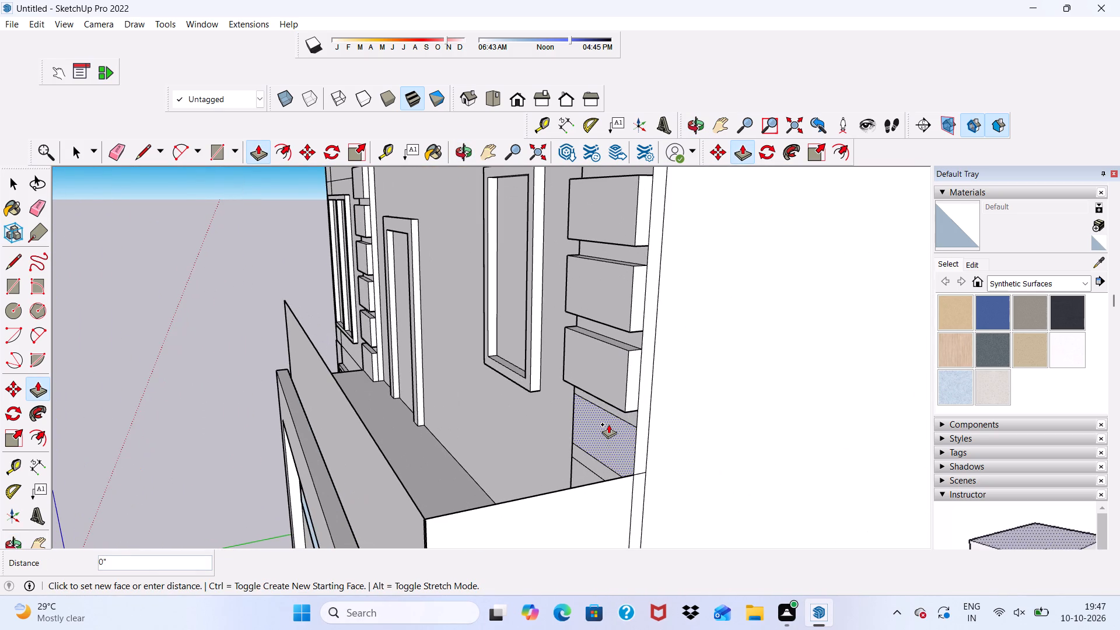
{"action": "left_click", "coordinate": [608, 379]}
Pull the two lowest panels of the right side strip and the narrow strip beneath them outward 3".
{"action": "scroll", "coordinate": [611, 379], "scroll_direction": "down", "scroll_amount": 6}
{"action": "scroll", "coordinate": [591, 395], "scroll_direction": "up", "scroll_amount": 4}
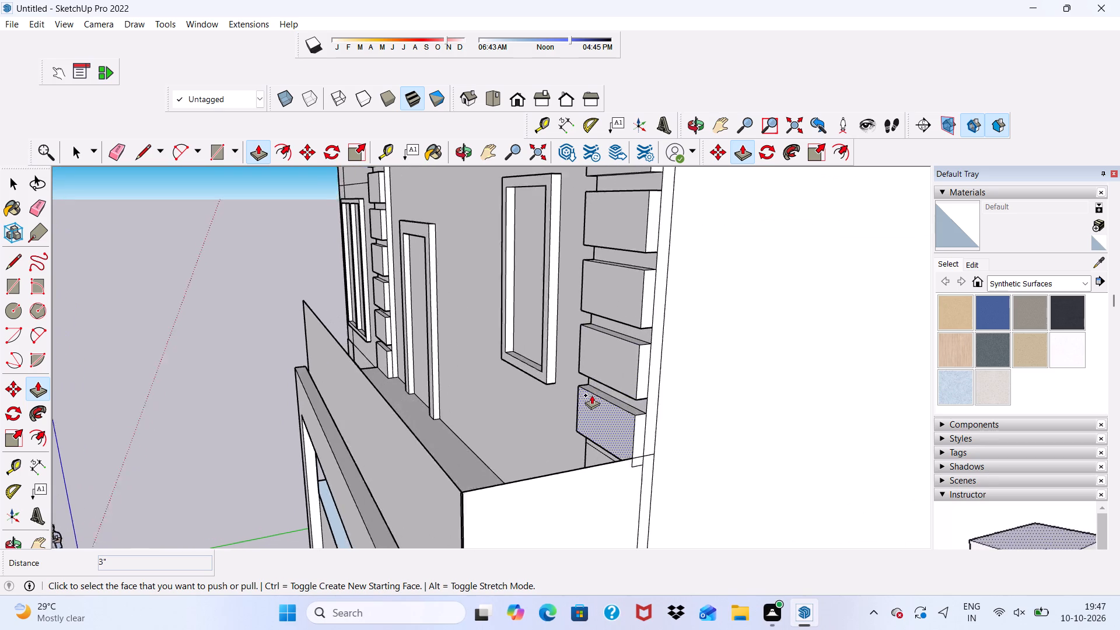
{"action": "scroll", "coordinate": [591, 395], "scroll_direction": "up", "scroll_amount": 2}
{"action": "middle_click_drag", "start_coordinate": [591, 402], "coordinate": [650, 468]}
{"action": "scroll", "coordinate": [636, 467], "scroll_direction": "up", "scroll_amount": 6}
{"action": "left_click", "coordinate": [618, 457]}
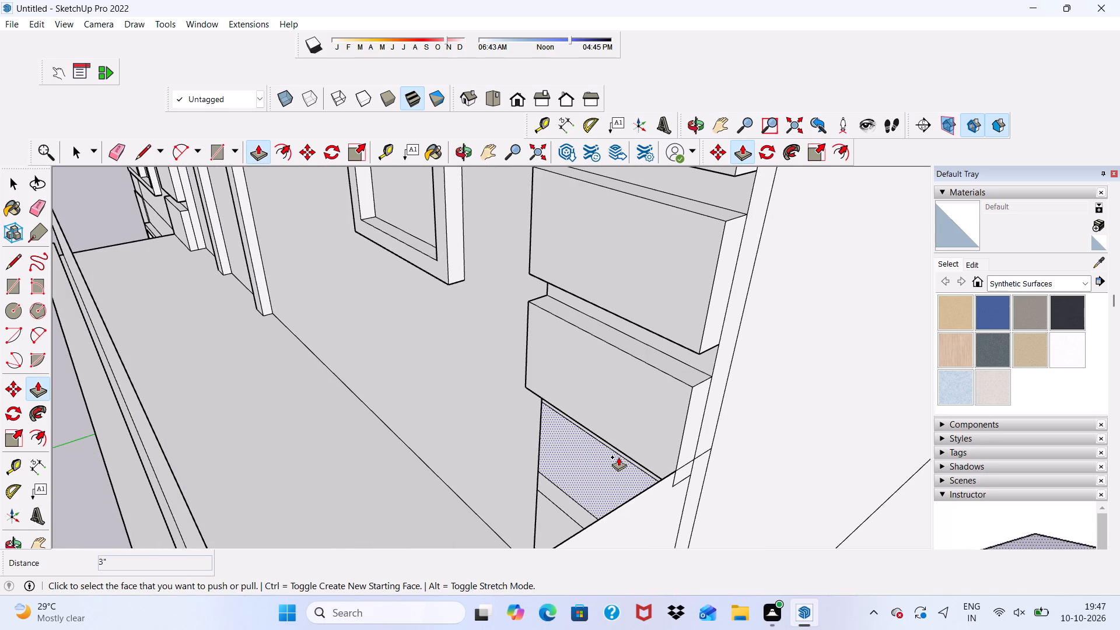
{"action": "left_click", "coordinate": [624, 386]}
{"action": "scroll", "coordinate": [606, 388], "scroll_direction": "down", "scroll_amount": 2}
{"action": "middle_click_drag", "start_coordinate": [601, 390], "coordinate": [698, 464]}
{"action": "scroll", "coordinate": [567, 501], "scroll_direction": "up", "scroll_amount": 8}
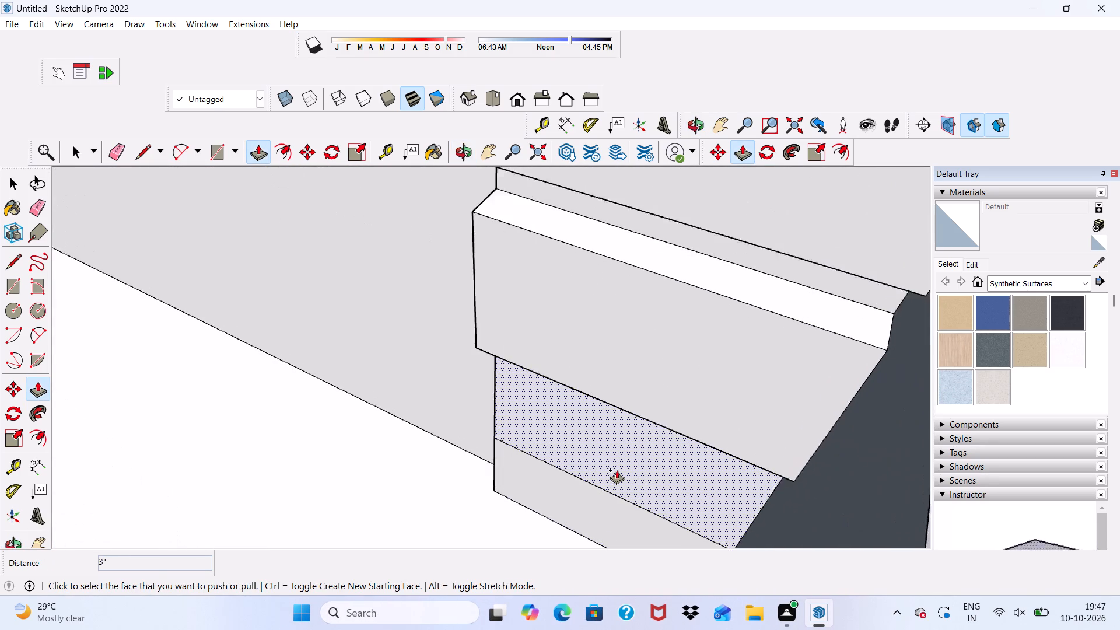
{"action": "left_click", "coordinate": [616, 463]}
{"action": "left_click", "coordinate": [572, 345]}
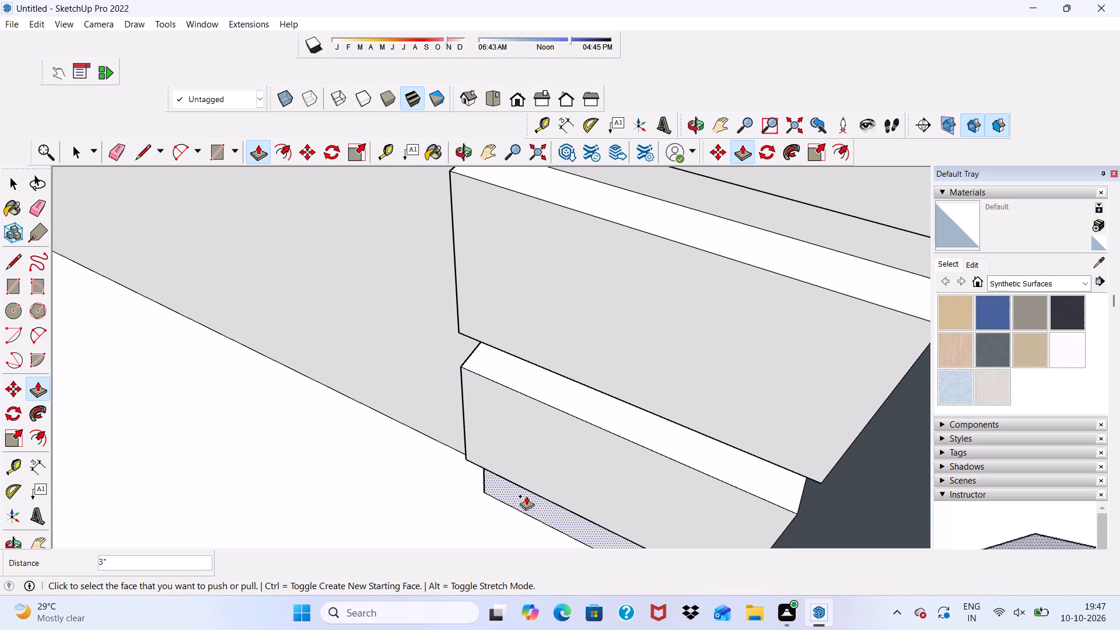
{"action": "left_click", "coordinate": [524, 500]}
{"action": "left_click", "coordinate": [492, 401]}
Examine the base of the right side strip where its lowest panels meet the balcony floor.
{"action": "scroll", "coordinate": [491, 397], "scroll_direction": "down", "scroll_amount": 9}
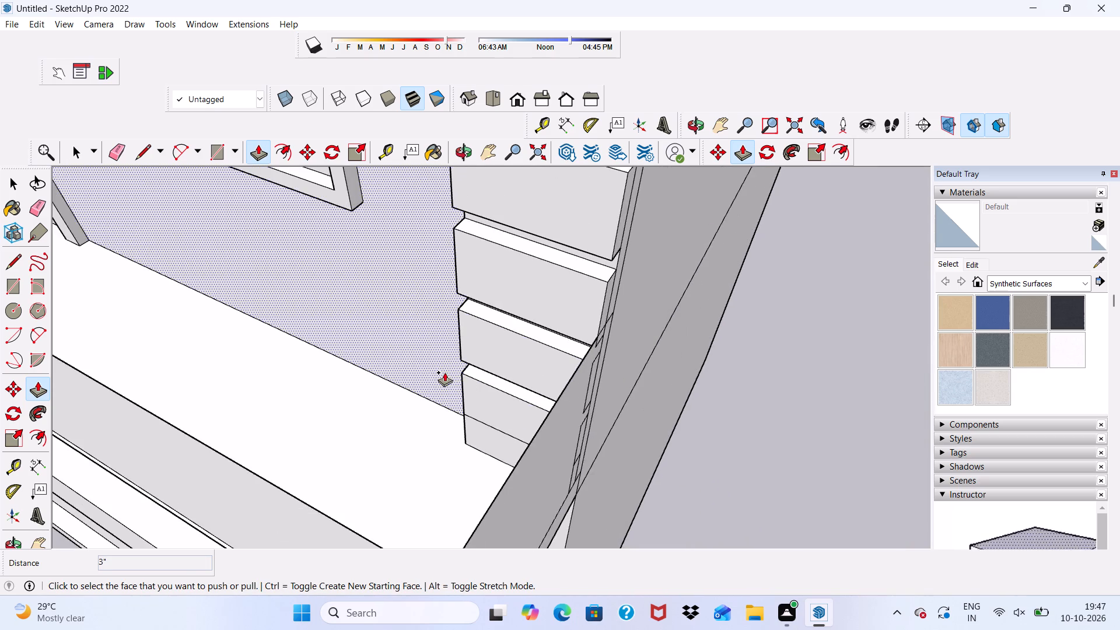
{"action": "middle_click_drag", "start_coordinate": [444, 372], "coordinate": [582, 278]}
{"action": "key", "text": "space"}
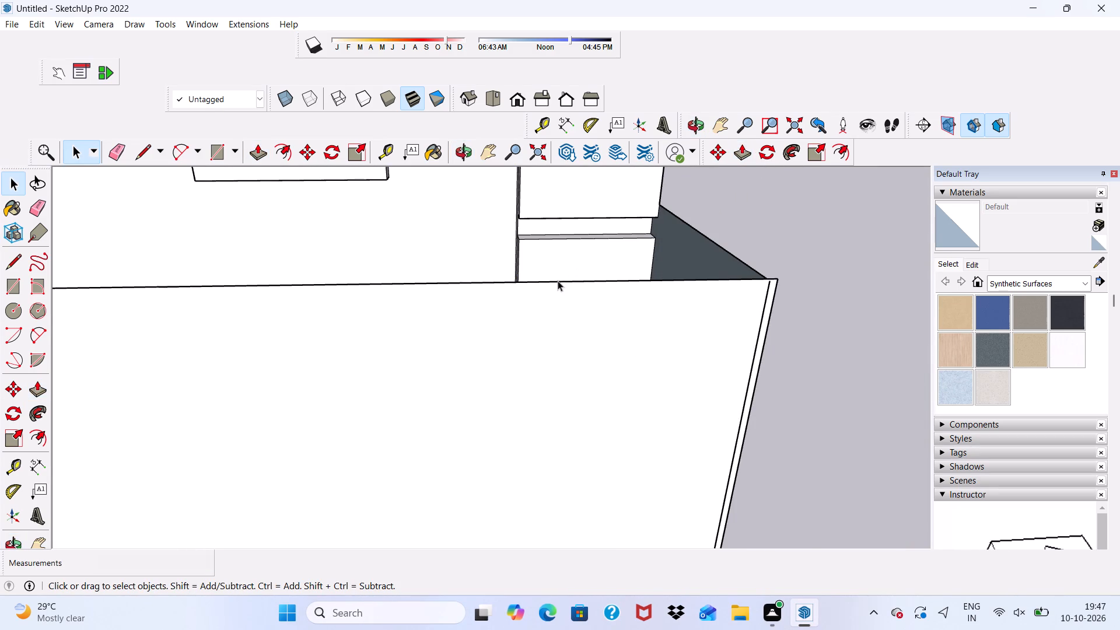
{"action": "scroll", "coordinate": [547, 274], "scroll_direction": "up", "scroll_amount": 9}
{"action": "scroll", "coordinate": [546, 266], "scroll_direction": "down", "scroll_amount": 5}
{"action": "middle_click_drag", "start_coordinate": [547, 288], "coordinate": [514, 373]}
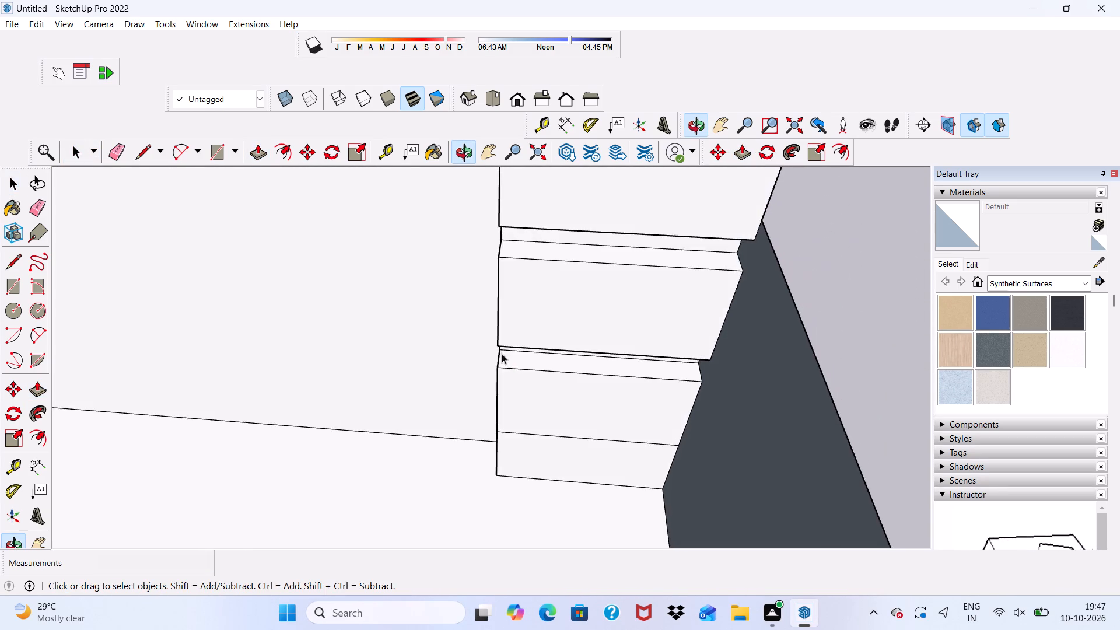
{"action": "scroll", "coordinate": [486, 313], "scroll_direction": "down", "scroll_amount": 5}
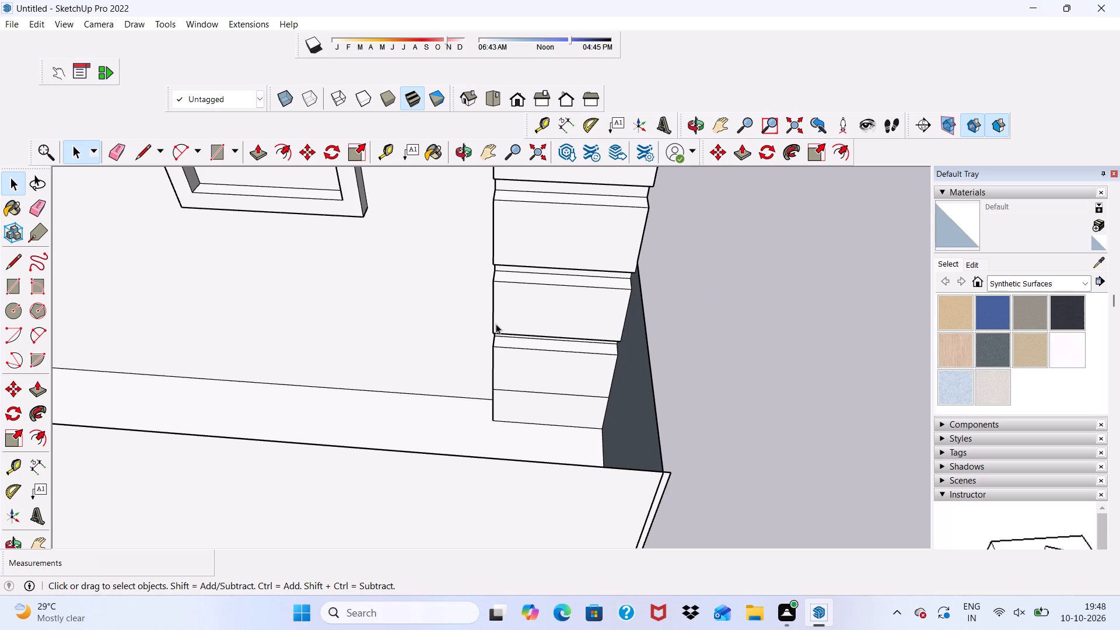
{"action": "scroll", "coordinate": [452, 318], "scroll_direction": "down", "scroll_amount": 10}
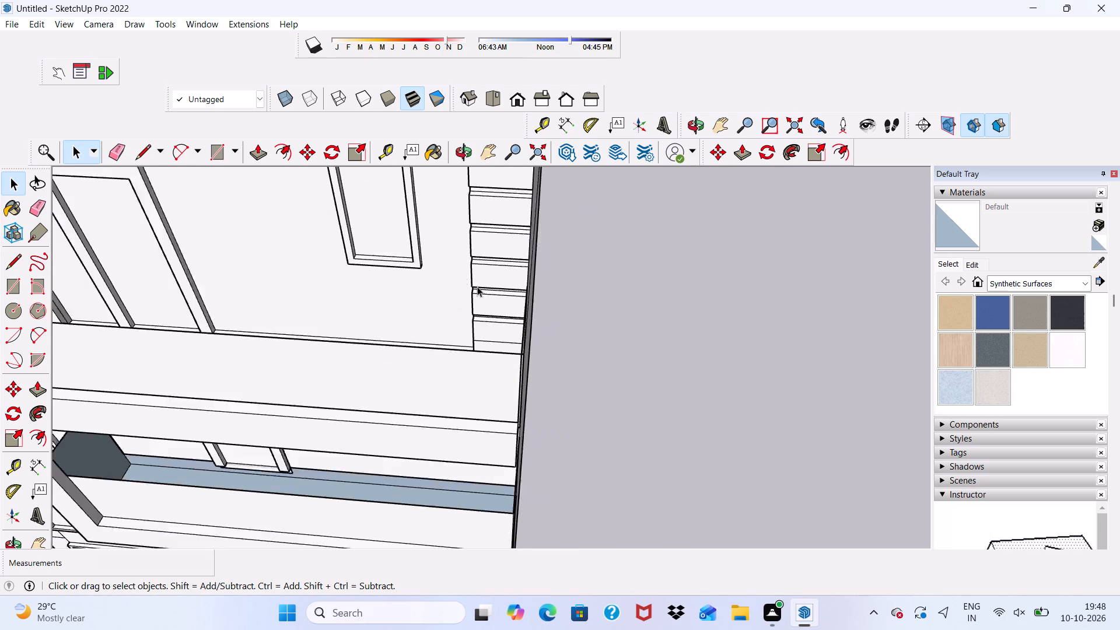
Examine the facade and both panelled side strips from several angles, ending close to the left strip's upper panels.
{"action": "middle_click_drag", "start_coordinate": [478, 286], "coordinate": [373, 300]}
{"action": "scroll", "coordinate": [408, 307], "scroll_direction": "up", "scroll_amount": 2}
{"action": "scroll", "coordinate": [401, 307], "scroll_direction": "down", "scroll_amount": 5}
{"action": "scroll", "coordinate": [302, 250], "scroll_direction": "down", "scroll_amount": 1}
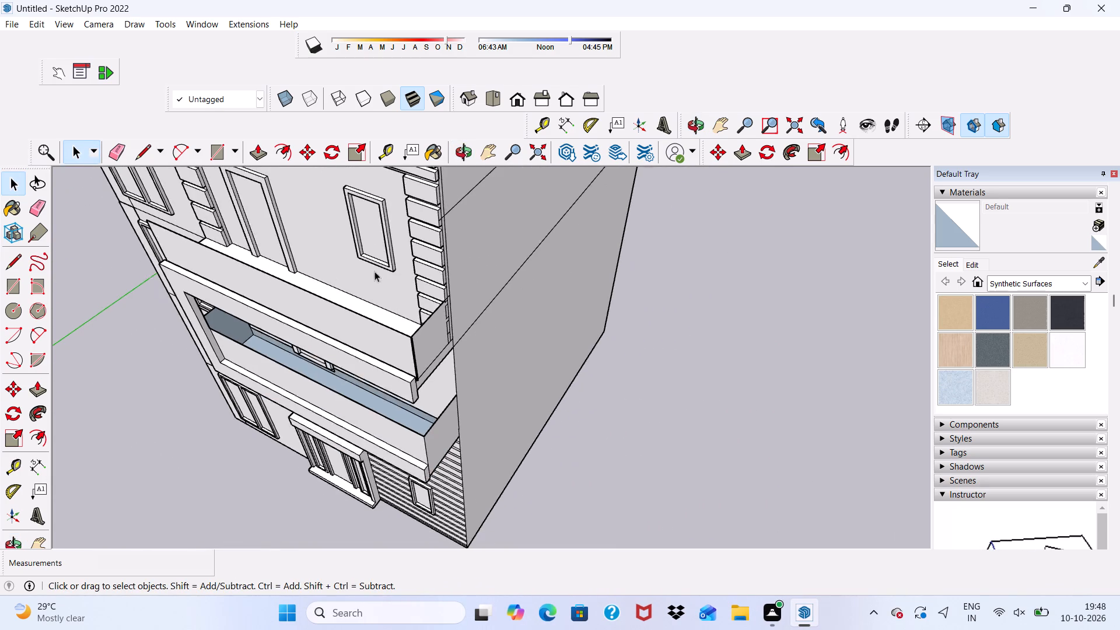
{"action": "middle_click_drag", "start_coordinate": [394, 275], "coordinate": [518, 261]}
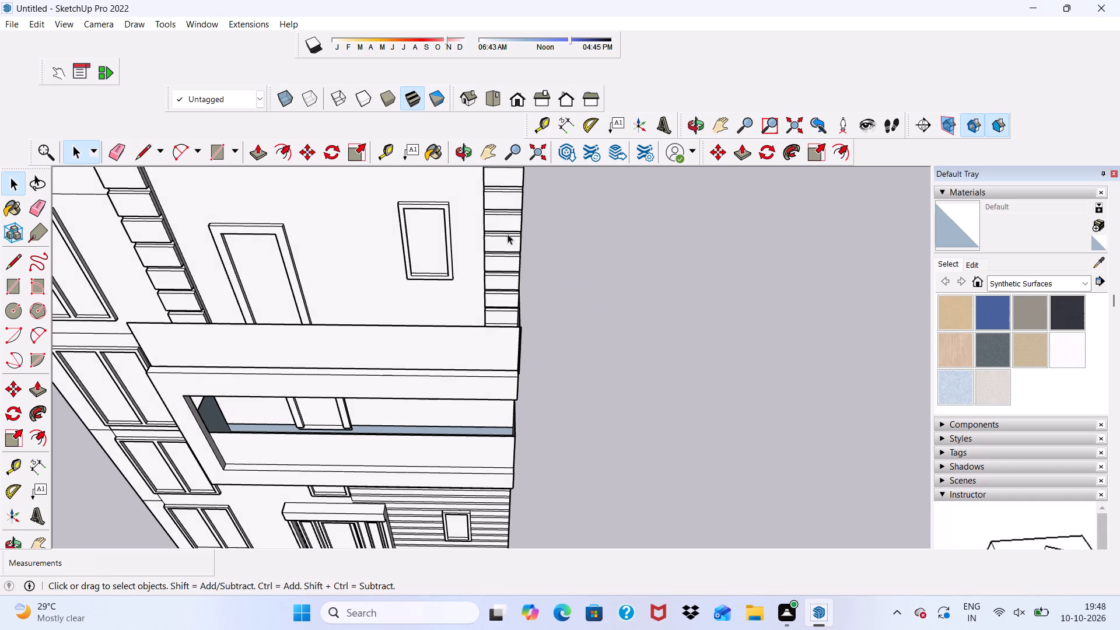
{"action": "scroll", "coordinate": [524, 246], "scroll_direction": "down", "scroll_amount": 4}
{"action": "scroll", "coordinate": [324, 214], "scroll_direction": "up", "scroll_amount": 5}
{"action": "scroll", "coordinate": [316, 217], "scroll_direction": "down", "scroll_amount": 2}
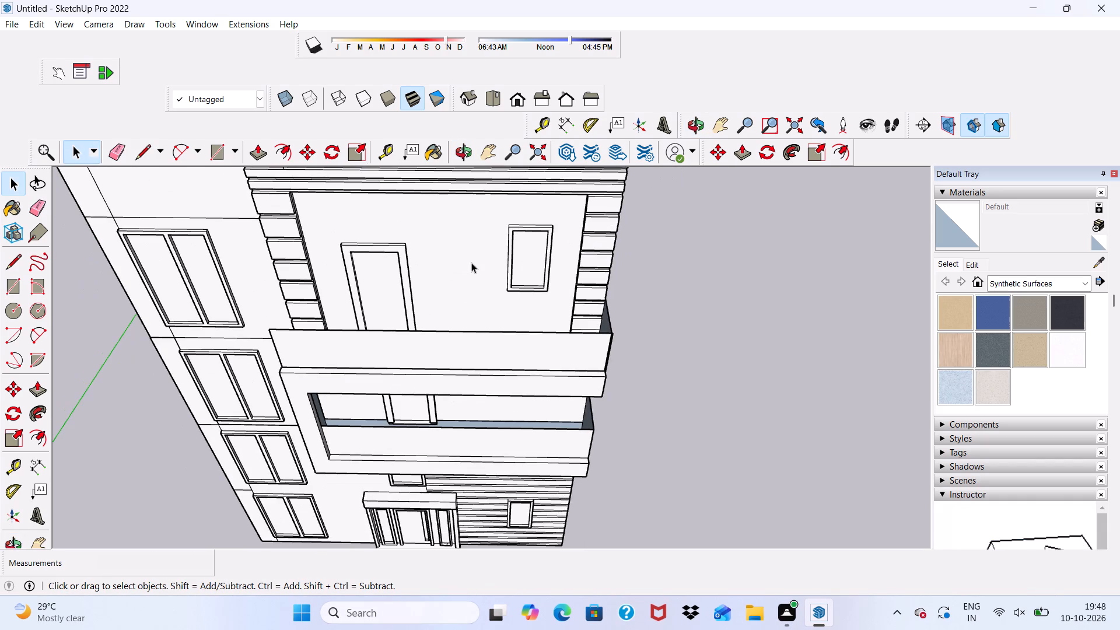
{"action": "scroll", "coordinate": [373, 192], "scroll_direction": "up", "scroll_amount": 4}
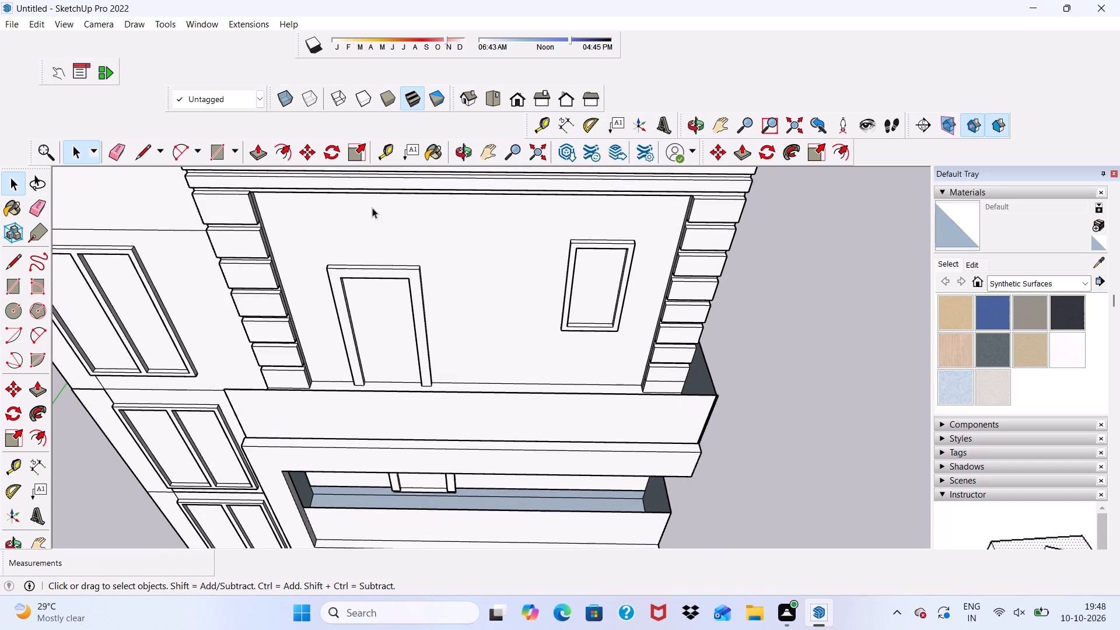
{"action": "middle_click_drag", "start_coordinate": [372, 208], "coordinate": [362, 128]}
{"action": "scroll", "coordinate": [362, 128], "scroll_direction": "up", "scroll_amount": 2}
{"action": "scroll", "coordinate": [356, 268], "scroll_direction": "down", "scroll_amount": 9}
{"action": "scroll", "coordinate": [385, 211], "scroll_direction": "up", "scroll_amount": 13}
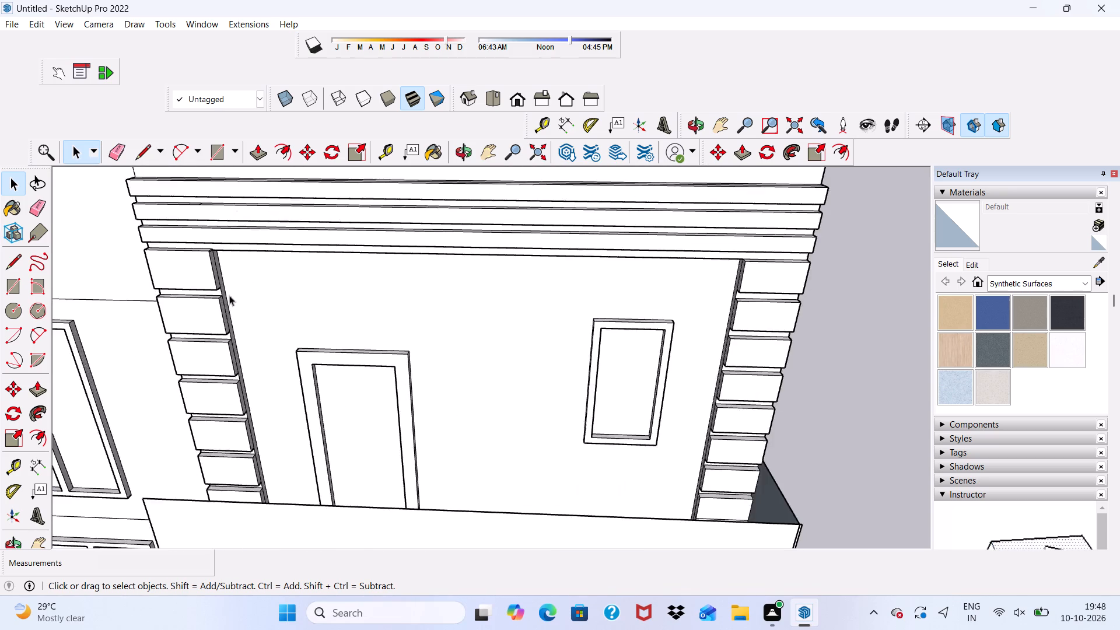
{"action": "scroll", "coordinate": [229, 295], "scroll_direction": "up", "scroll_amount": 10}
{"action": "middle_click_drag", "start_coordinate": [198, 239], "coordinate": [111, 200]}
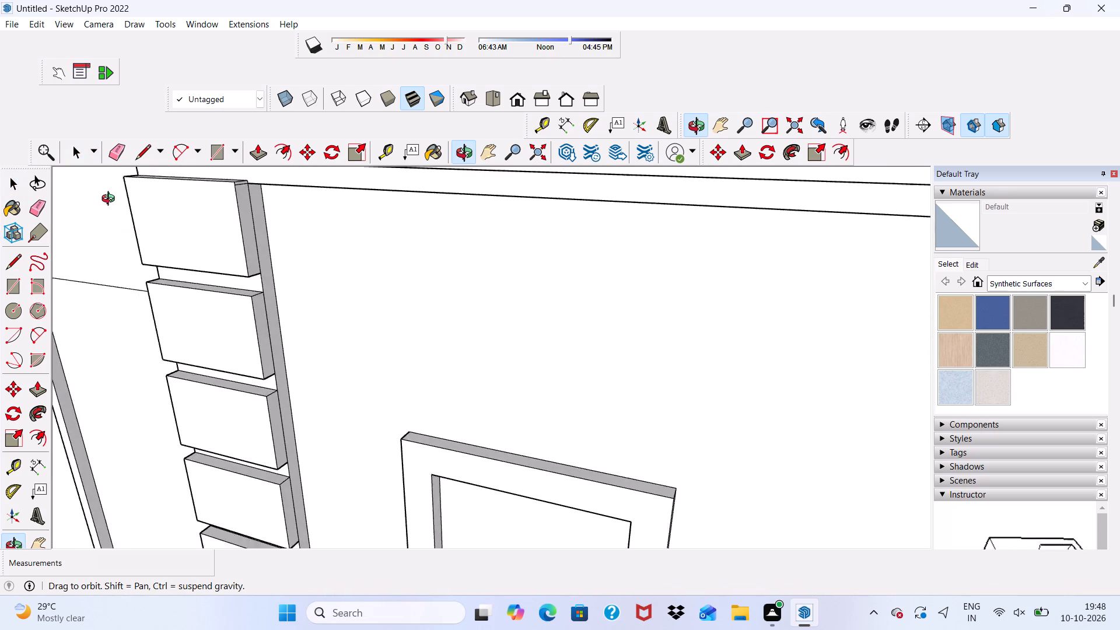
{"action": "middle_click_drag", "start_coordinate": [111, 200], "coordinate": [109, 195]}
{"action": "scroll", "coordinate": [181, 227], "scroll_direction": "up", "scroll_amount": 5}
{"action": "middle_click_drag", "start_coordinate": [362, 297], "coordinate": [198, 293]}
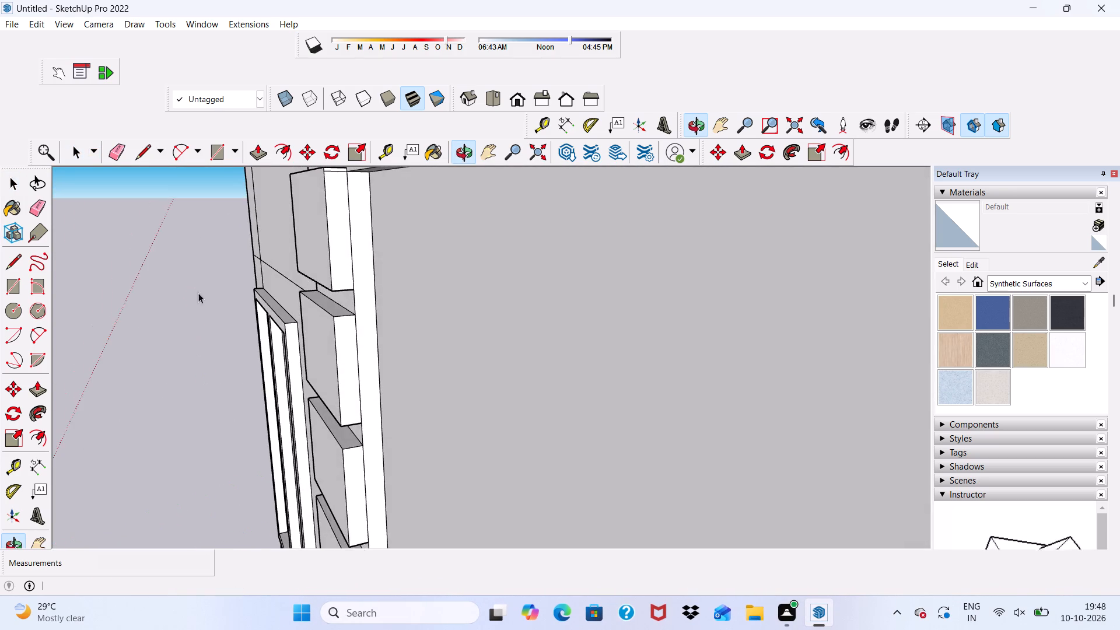
Pull the inner side face of the left side strip's backing across to the door frame's near edge.
{"action": "scroll", "coordinate": [325, 334], "scroll_direction": "up", "scroll_amount": 4}
{"action": "left_click", "coordinate": [393, 326]}
{"action": "scroll", "coordinate": [393, 327], "scroll_direction": "down", "scroll_amount": 8}
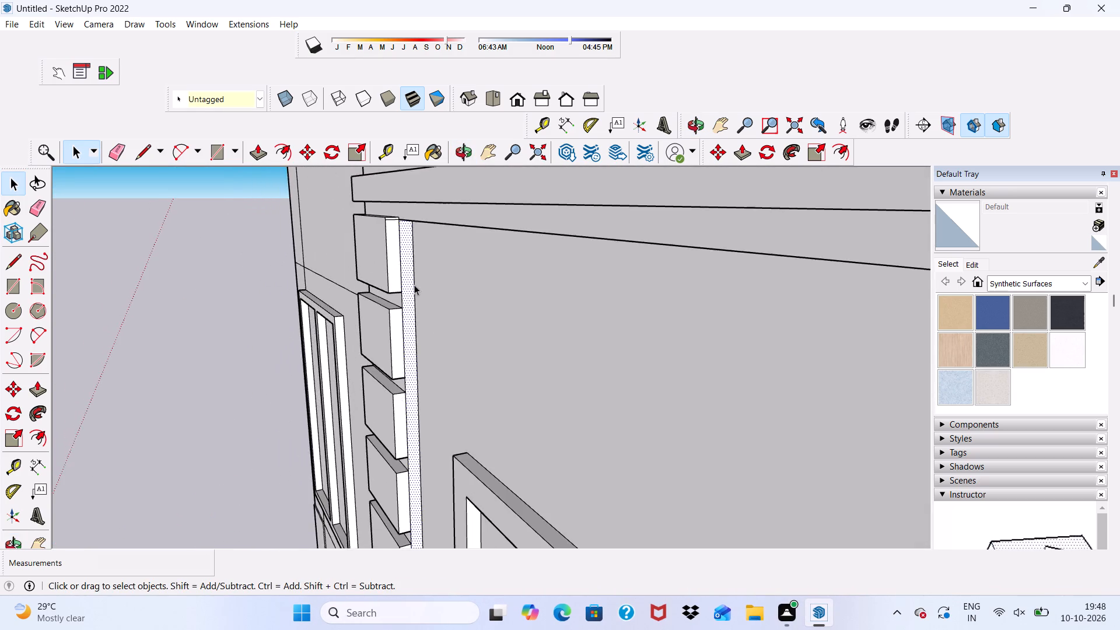
{"action": "scroll", "coordinate": [414, 285], "scroll_direction": "down", "scroll_amount": 5}
{"action": "middle_click_drag", "start_coordinate": [408, 297], "coordinate": [530, 302]}
{"action": "scroll", "coordinate": [583, 288], "scroll_direction": "up", "scroll_amount": 2}
{"action": "scroll", "coordinate": [422, 274], "scroll_direction": "down", "scroll_amount": 8}
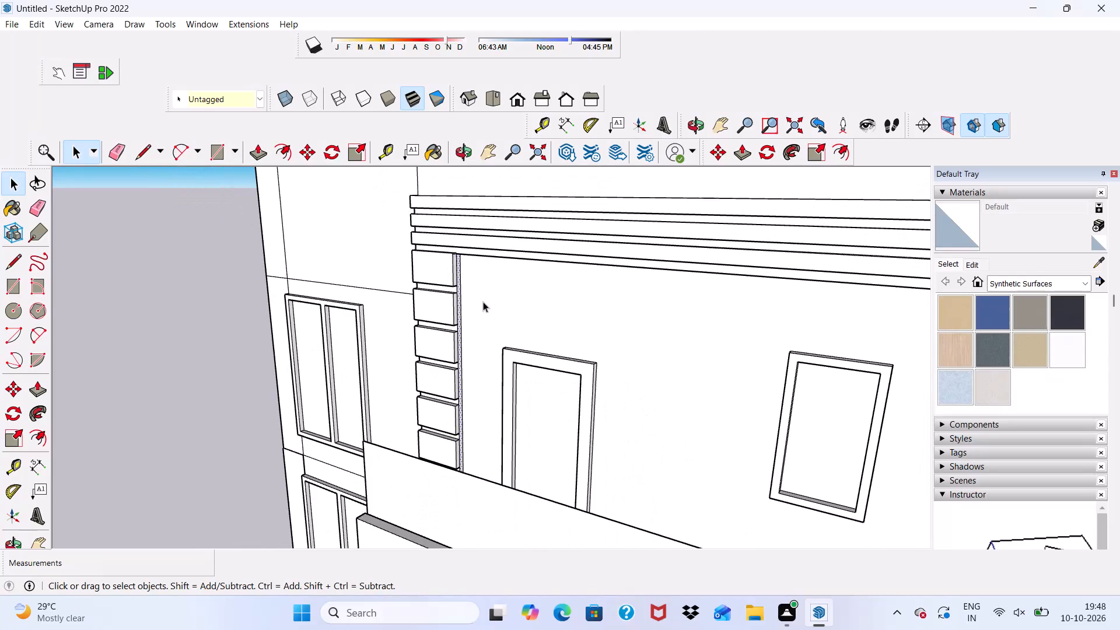
{"action": "left_click", "coordinate": [261, 150]}
{"action": "scroll", "coordinate": [531, 341], "scroll_direction": "up", "scroll_amount": 3}
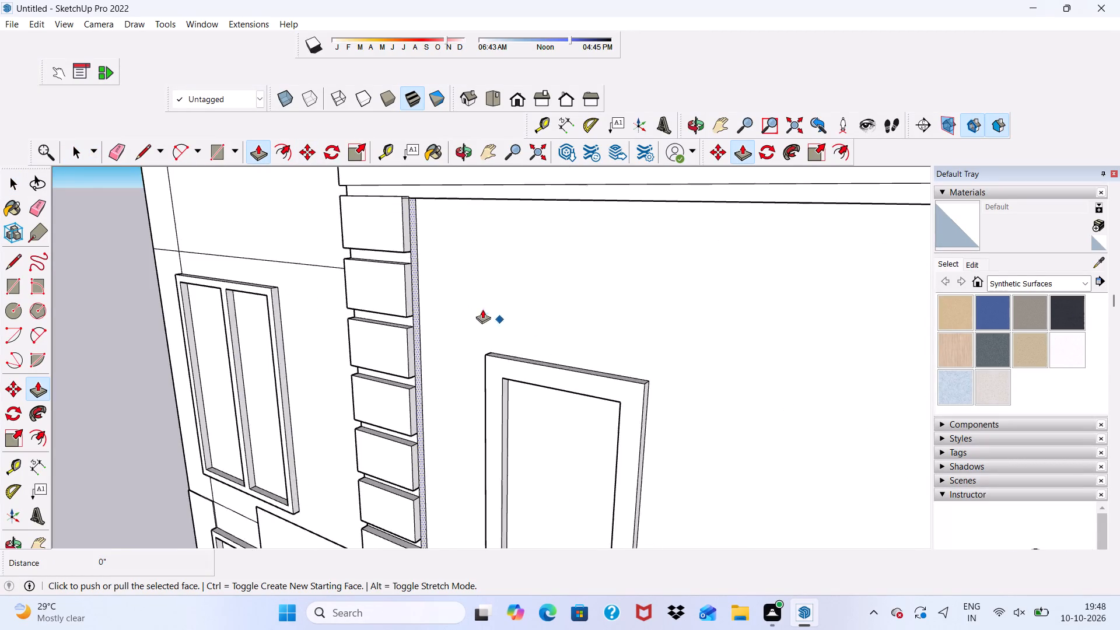
{"action": "scroll", "coordinate": [482, 309], "scroll_direction": "up", "scroll_amount": 11}
{"action": "left_click", "coordinate": [402, 273]}
{"action": "left_click_drag", "start_coordinate": [407, 273], "coordinate": [416, 276]}
{"action": "left_click_drag", "start_coordinate": [450, 283], "coordinate": [493, 290]}
{"action": "left_click_drag", "start_coordinate": [444, 289], "coordinate": [600, 293]}
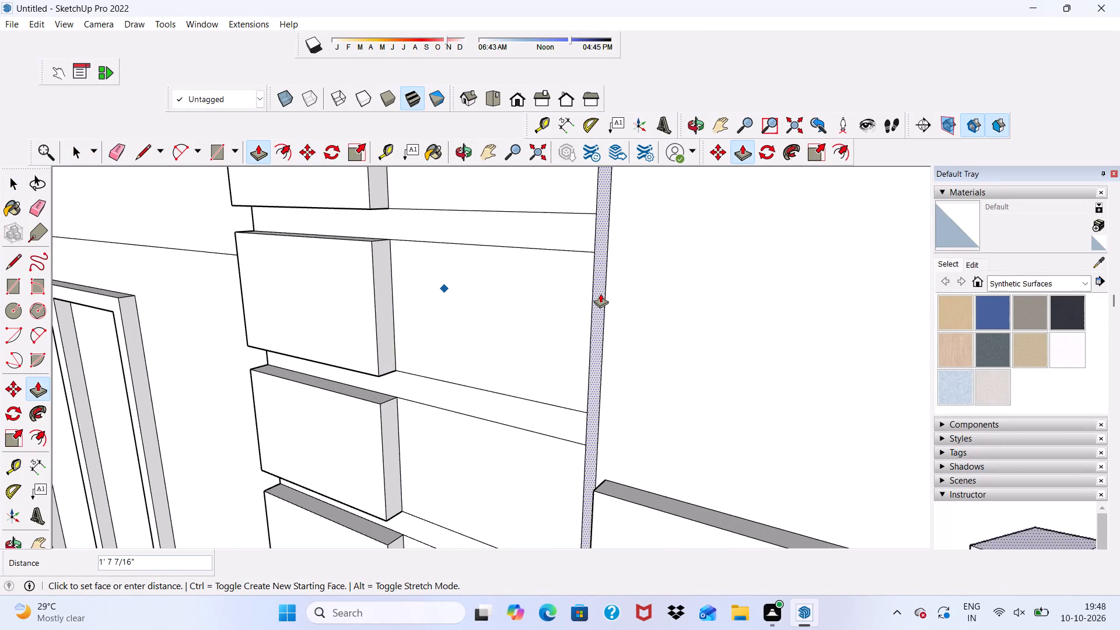
{"action": "left_click_drag", "start_coordinate": [600, 293], "coordinate": [608, 299]}
{"action": "double_click", "coordinate": [608, 299]}
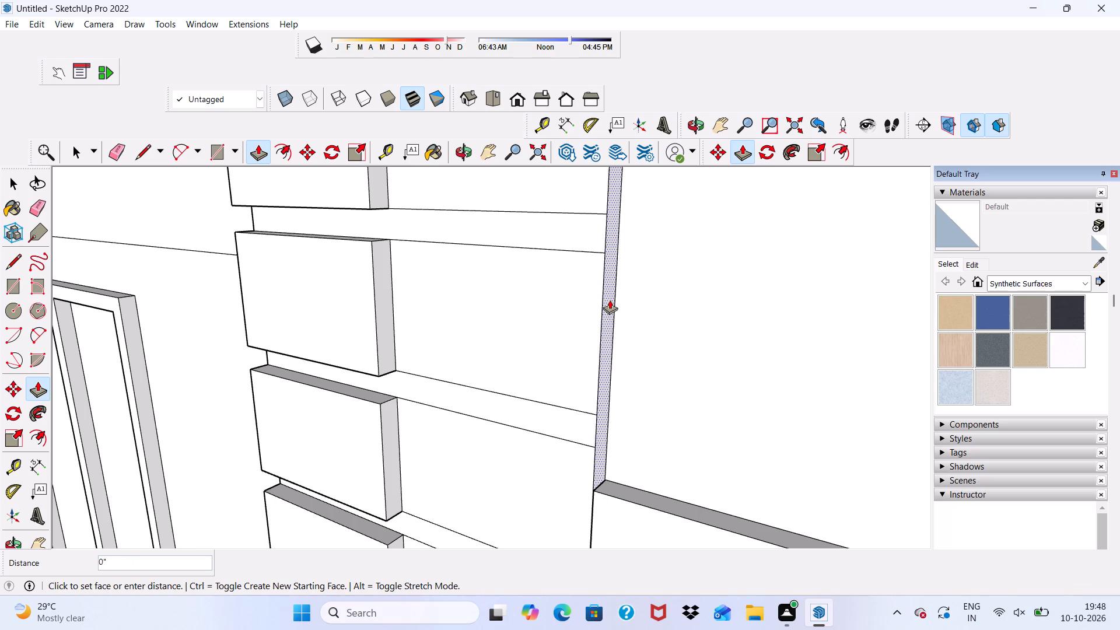
{"action": "middle_click_drag", "start_coordinate": [601, 307], "coordinate": [721, 235]}
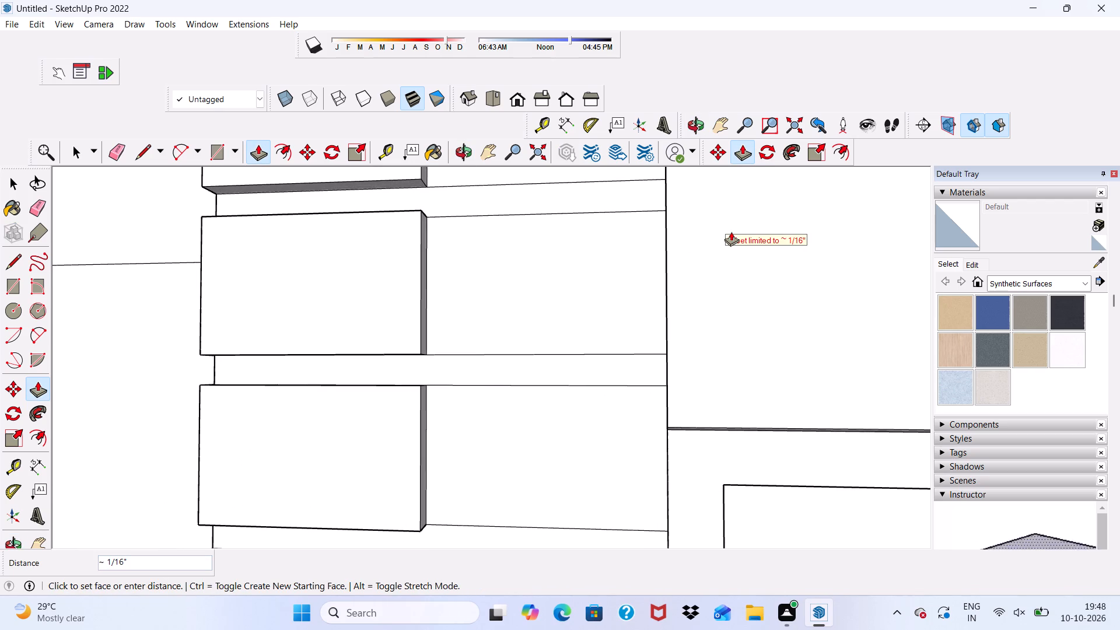
{"action": "left_click", "coordinate": [731, 232]}
Push/Pull the narrow face along the widened left strip's inner edge 3", up to the strip's front face.
{"action": "scroll", "coordinate": [418, 247], "scroll_direction": "down", "scroll_amount": 10}
{"action": "middle_click_drag", "start_coordinate": [538, 311], "coordinate": [421, 447]}
{"action": "scroll", "coordinate": [426, 341], "scroll_direction": "up", "scroll_amount": 5}
{"action": "scroll", "coordinate": [426, 322], "scroll_direction": "down", "scroll_amount": 5}
{"action": "scroll", "coordinate": [544, 224], "scroll_direction": "up", "scroll_amount": 5}
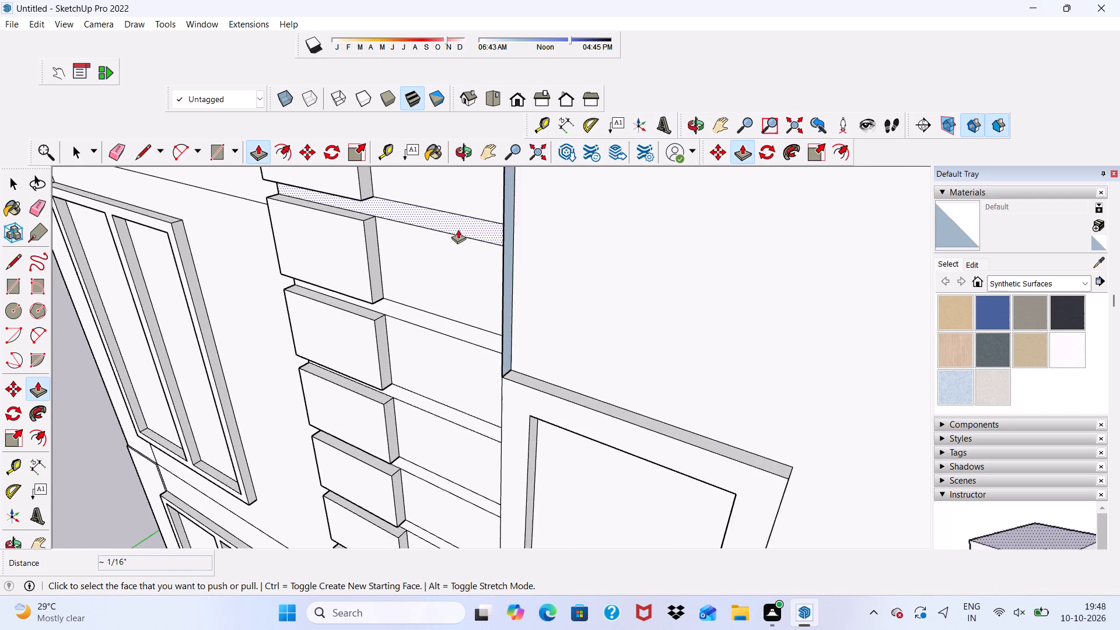
{"action": "scroll", "coordinate": [458, 229], "scroll_direction": "up", "scroll_amount": 7}
{"action": "left_click", "coordinate": [546, 227]}
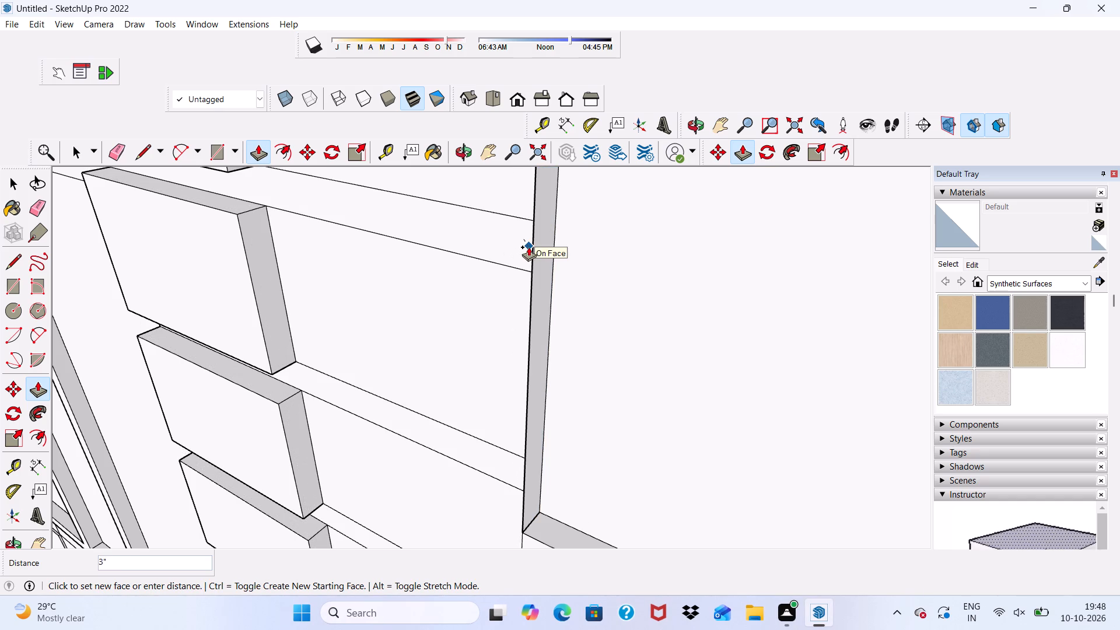
{"action": "left_click", "coordinate": [529, 247]}
Pull the inner side face of the right side strip's backing 1' 10 3/16" to the window frame's upper corner.
{"action": "scroll", "coordinate": [505, 260], "scroll_direction": "down", "scroll_amount": 5}
{"action": "scroll", "coordinate": [522, 305], "scroll_direction": "down", "scroll_amount": 8}
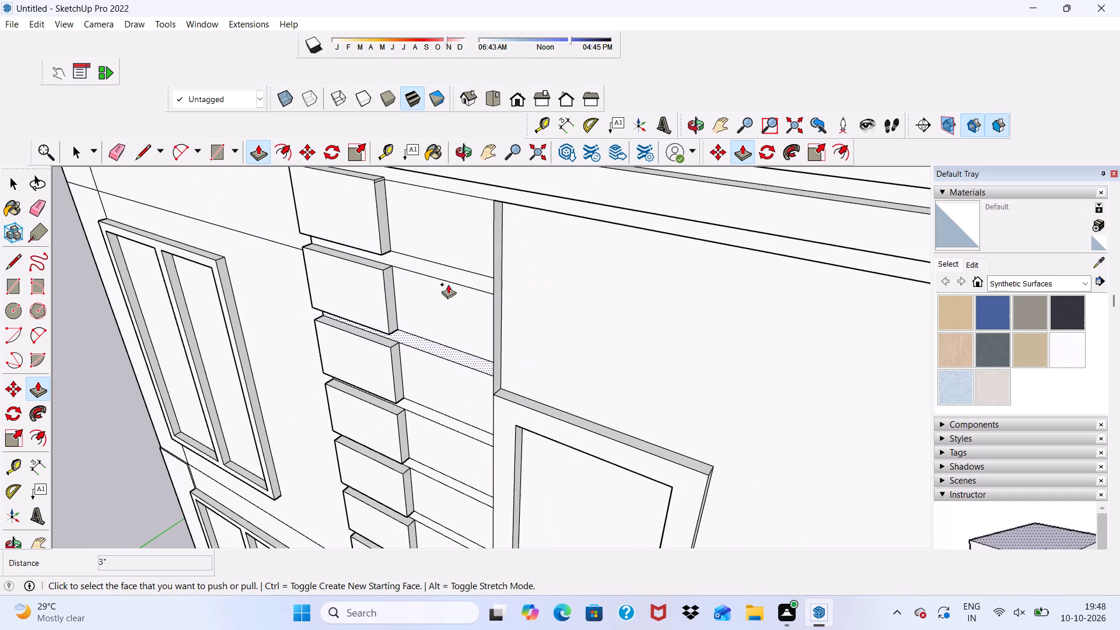
{"action": "scroll", "coordinate": [448, 284], "scroll_direction": "down", "scroll_amount": 3}
{"action": "middle_click_drag", "start_coordinate": [413, 269], "coordinate": [621, 171]}
{"action": "scroll", "coordinate": [915, 235], "scroll_direction": "up", "scroll_amount": 2}
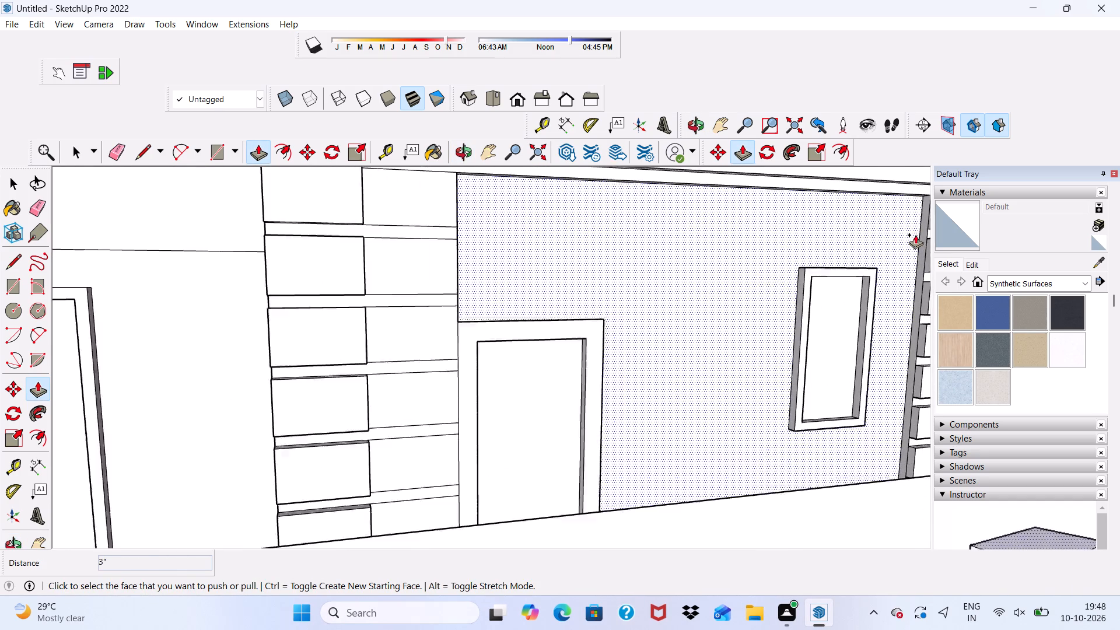
{"action": "scroll", "coordinate": [915, 235], "scroll_direction": "up", "scroll_amount": 5}
{"action": "scroll", "coordinate": [921, 233], "scroll_direction": "down", "scroll_amount": 1}
{"action": "scroll", "coordinate": [926, 261], "scroll_direction": "up", "scroll_amount": 4}
{"action": "scroll", "coordinate": [919, 262], "scroll_direction": "down", "scroll_amount": 10}
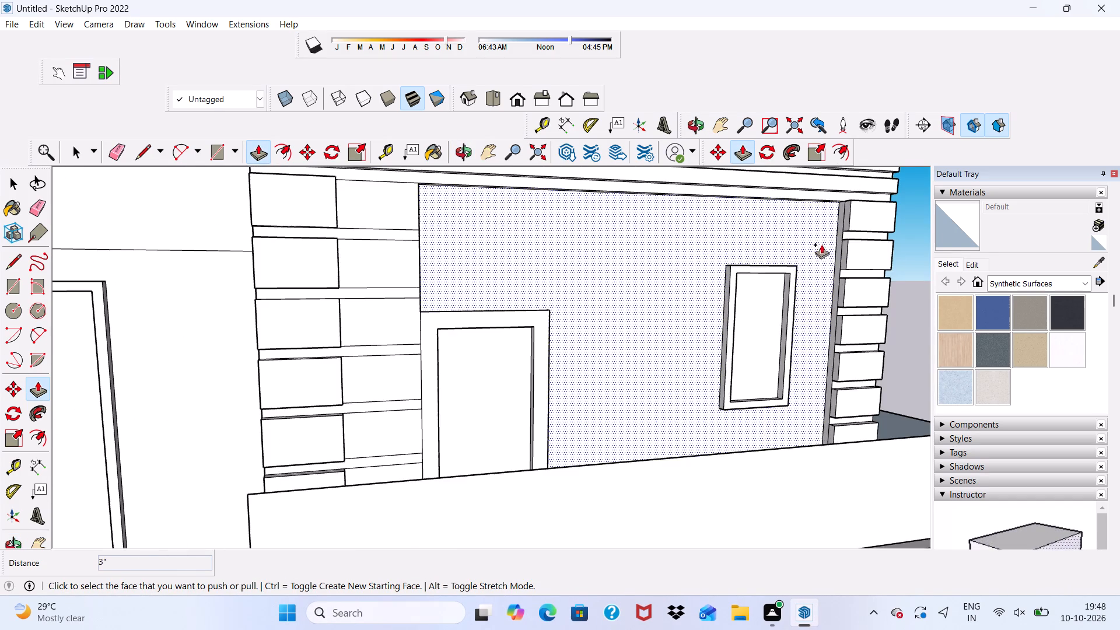
{"action": "scroll", "coordinate": [847, 238], "scroll_direction": "up", "scroll_amount": 7}
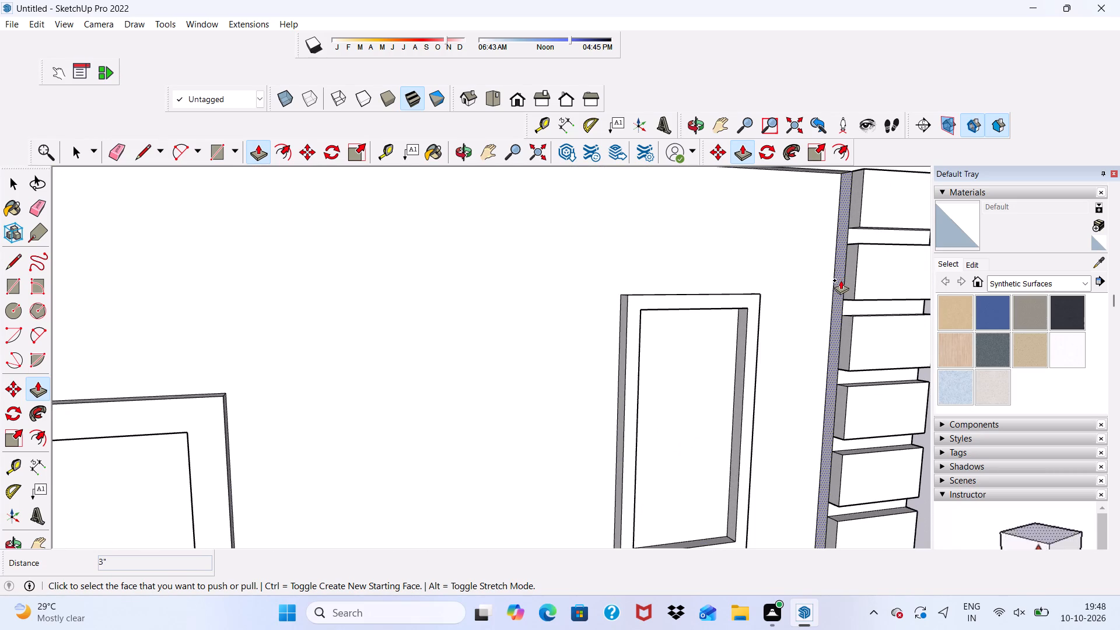
{"action": "left_click", "coordinate": [841, 280]}
{"action": "middle_click_drag", "start_coordinate": [759, 286], "coordinate": [589, 310]}
{"action": "scroll", "coordinate": [786, 324], "scroll_direction": "up", "scroll_amount": 15}
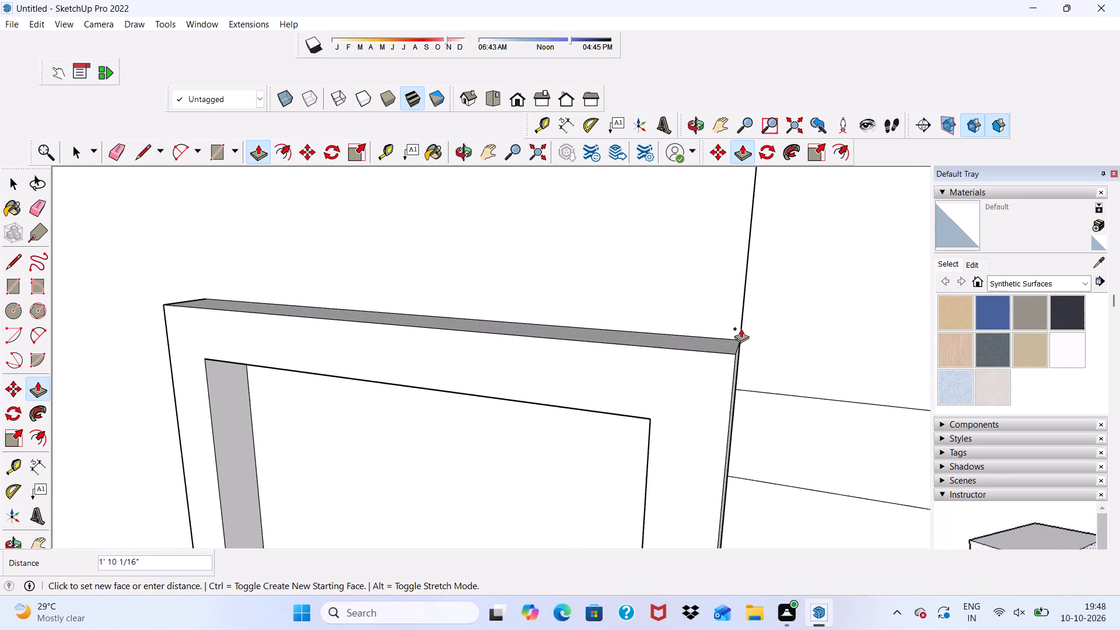
{"action": "scroll", "coordinate": [741, 328], "scroll_direction": "up", "scroll_amount": 12}
{"action": "left_click", "coordinate": [737, 371]}
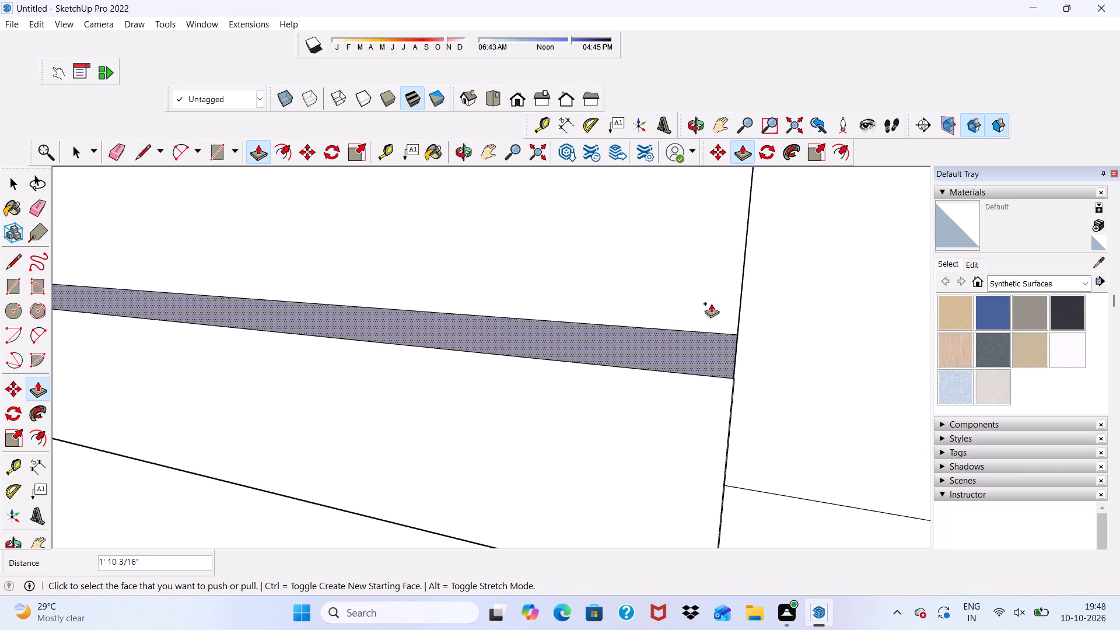
Examine both widened side strips and the balcony's right end from several angles.
{"action": "scroll", "coordinate": [710, 303], "scroll_direction": "down", "scroll_amount": 7}
{"action": "middle_click_drag", "start_coordinate": [738, 299], "coordinate": [922, 141]}
{"action": "scroll", "coordinate": [681, 244], "scroll_direction": "down", "scroll_amount": 4}
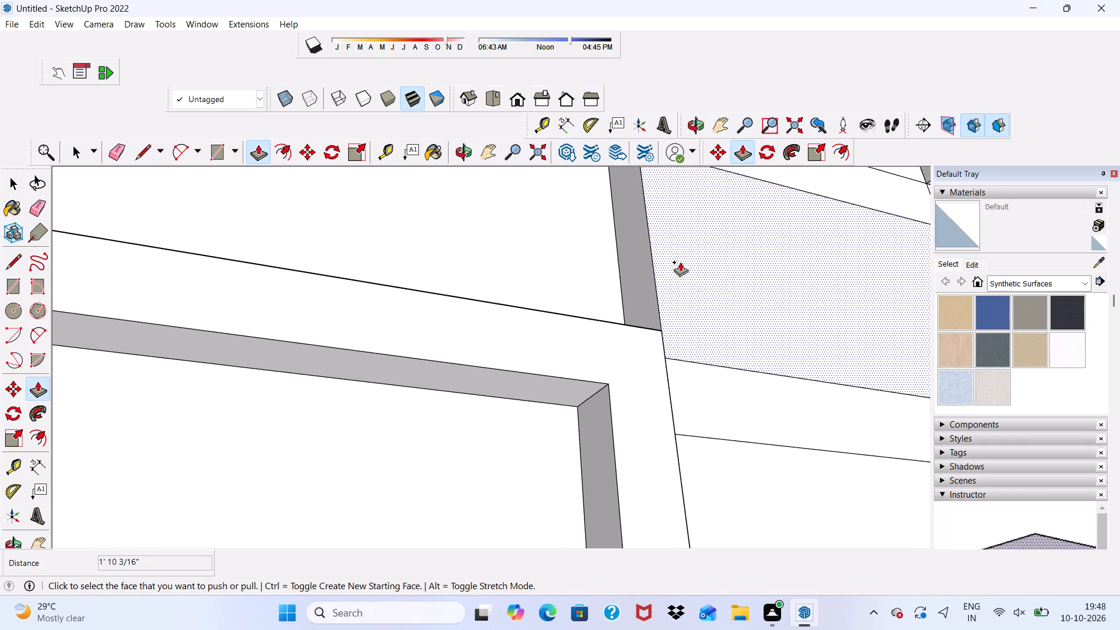
{"action": "scroll", "coordinate": [680, 262], "scroll_direction": "down", "scroll_amount": 10}
{"action": "scroll", "coordinate": [702, 239], "scroll_direction": "down", "scroll_amount": 14}
{"action": "middle_click_drag", "start_coordinate": [696, 235], "coordinate": [623, 294]}
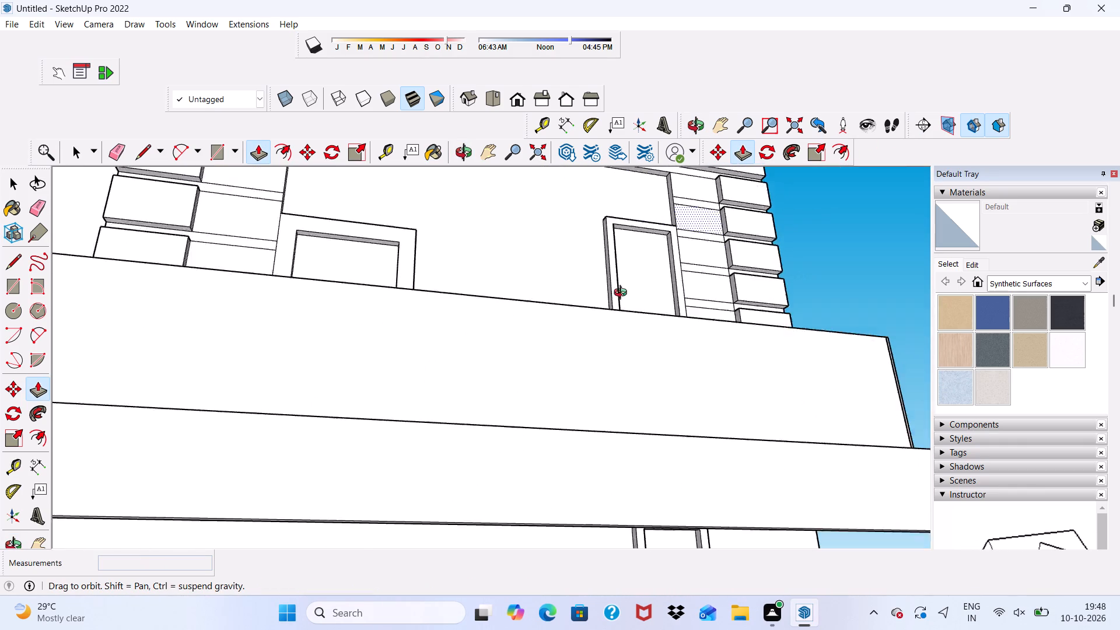
{"action": "middle_click_drag", "start_coordinate": [623, 294], "coordinate": [727, 387]}
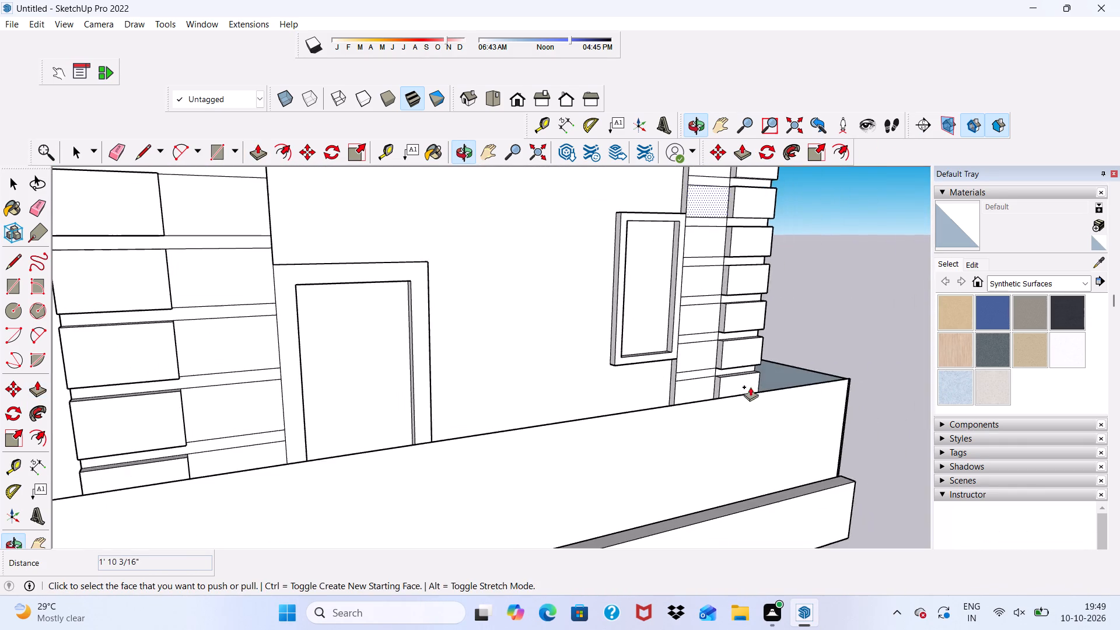
{"action": "scroll", "coordinate": [750, 352], "scroll_direction": "up", "scroll_amount": 4}
{"action": "key", "text": "space"}
{"action": "middle_click_drag", "start_coordinate": [755, 369], "coordinate": [344, 333]}
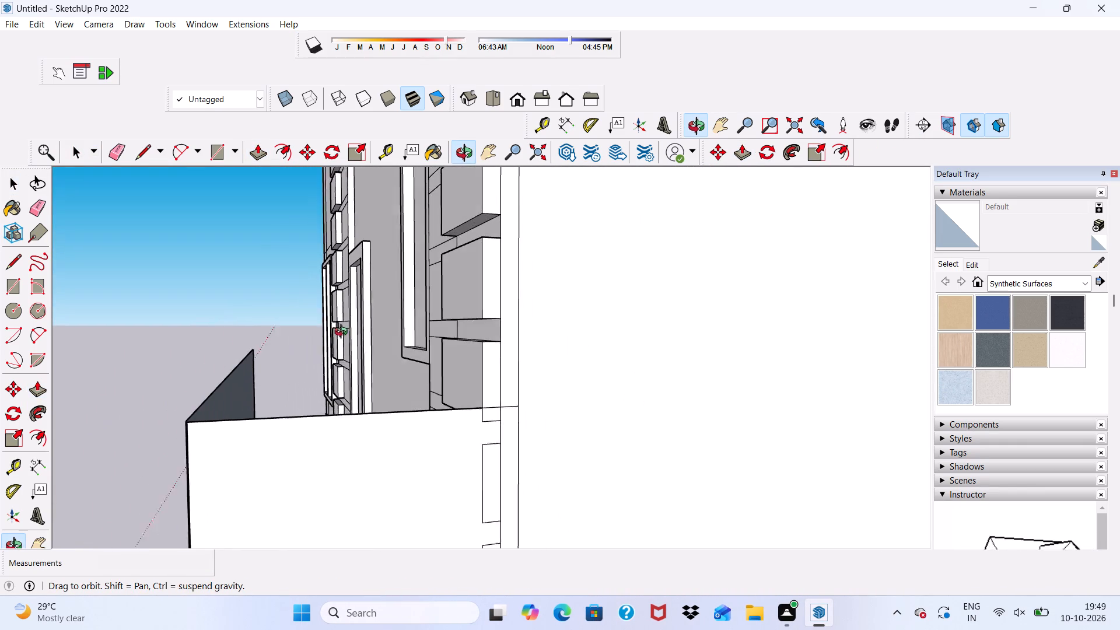
{"action": "middle_click_drag", "start_coordinate": [344, 333], "coordinate": [343, 332]}
{"action": "scroll", "coordinate": [409, 415], "scroll_direction": "up", "scroll_amount": 2}
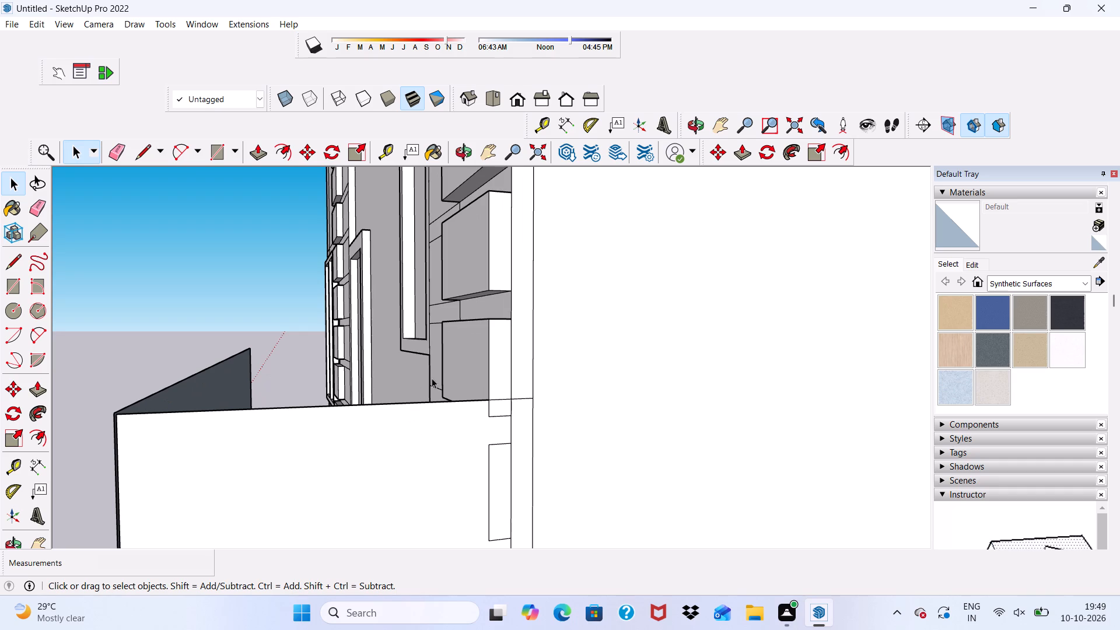
{"action": "scroll", "coordinate": [551, 300], "scroll_direction": "down", "scroll_amount": 13}
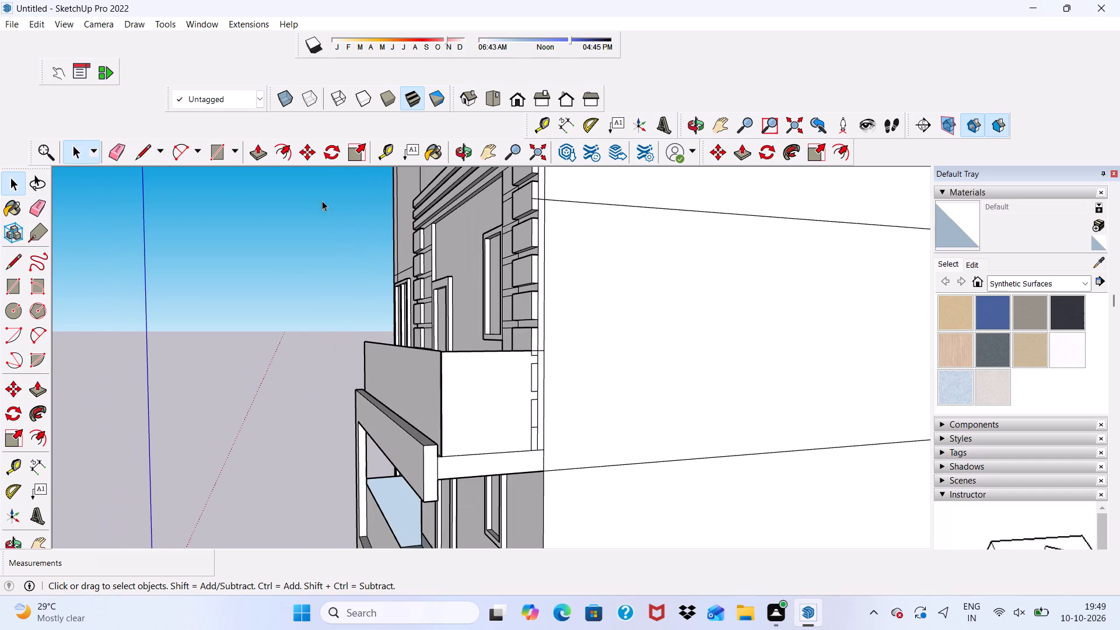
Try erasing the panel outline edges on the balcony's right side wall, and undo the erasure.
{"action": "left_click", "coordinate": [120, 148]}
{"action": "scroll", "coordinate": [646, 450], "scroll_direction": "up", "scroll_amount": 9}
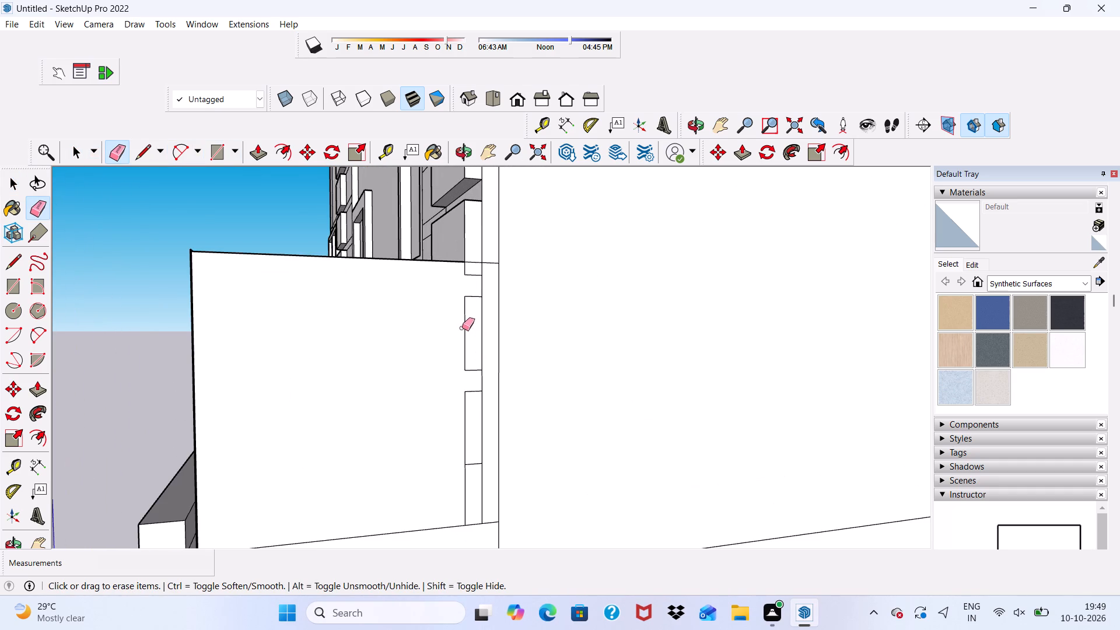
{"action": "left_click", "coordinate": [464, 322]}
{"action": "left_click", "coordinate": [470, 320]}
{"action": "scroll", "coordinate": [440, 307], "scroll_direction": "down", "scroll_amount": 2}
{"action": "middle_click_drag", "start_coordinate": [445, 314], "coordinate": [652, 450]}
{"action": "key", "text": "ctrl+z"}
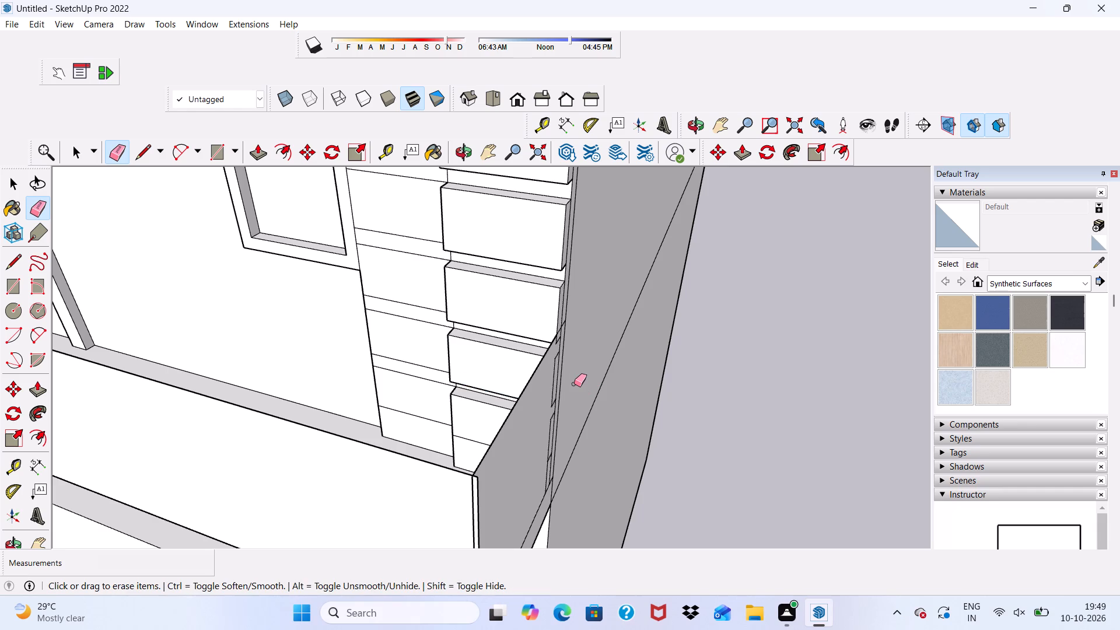
Erase the top edge of the balcony's right side wall to remove that wall.
{"action": "scroll", "coordinate": [563, 379], "scroll_direction": "up", "scroll_amount": 3}
{"action": "key", "text": "space"}
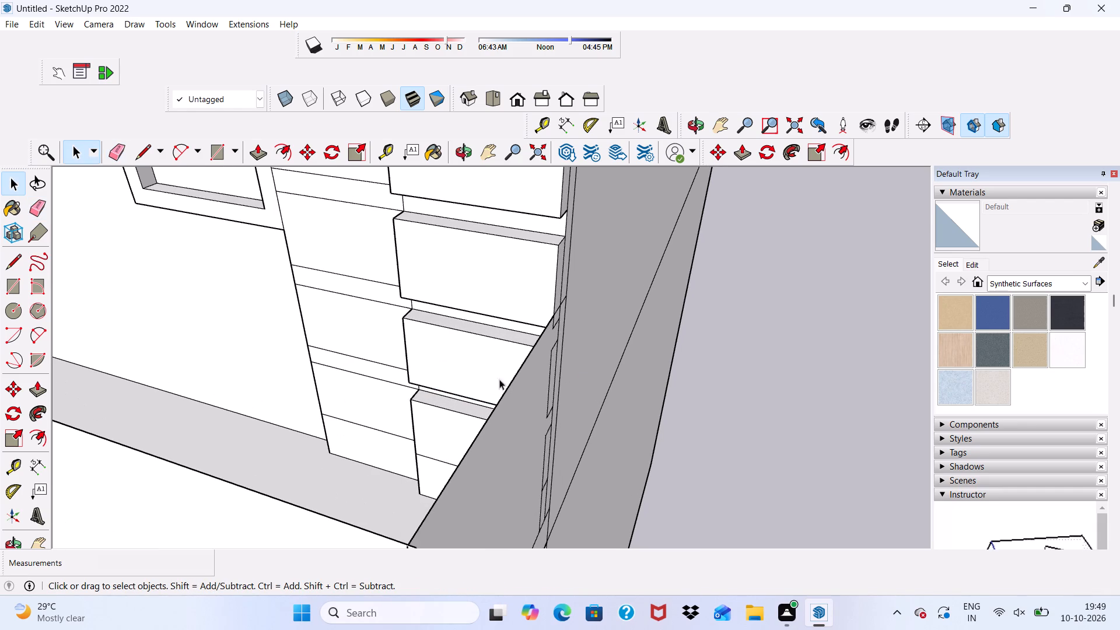
{"action": "left_click", "coordinate": [118, 149]}
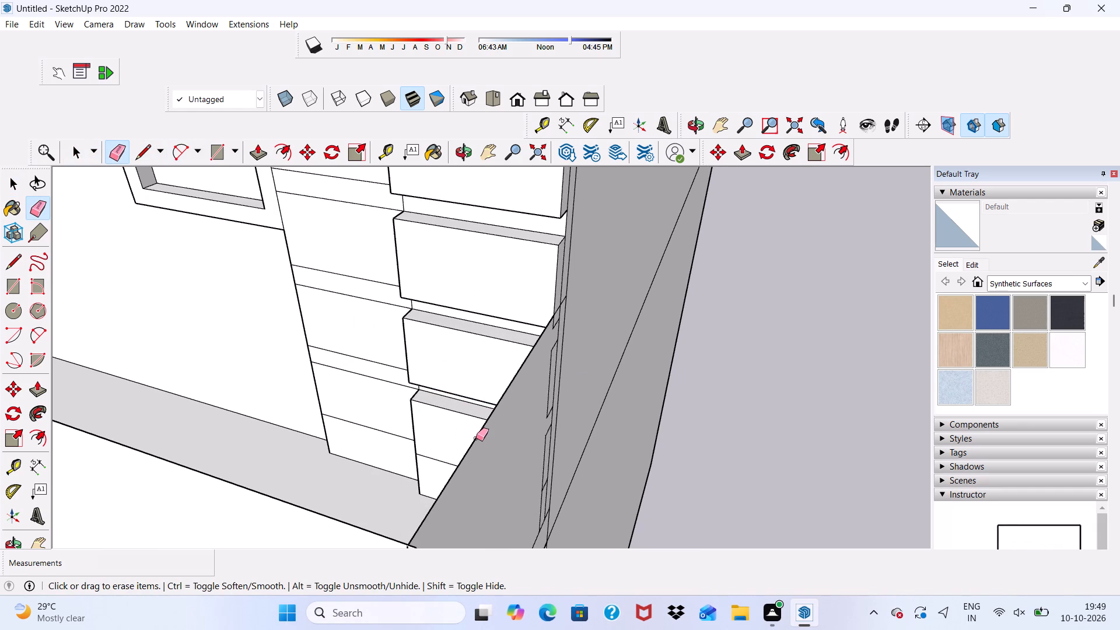
{"action": "left_click", "coordinate": [476, 438]}
{"action": "scroll", "coordinate": [480, 376], "scroll_direction": "down", "scroll_amount": 5}
{"action": "middle_click_drag", "start_coordinate": [579, 422], "coordinate": [470, 358]}
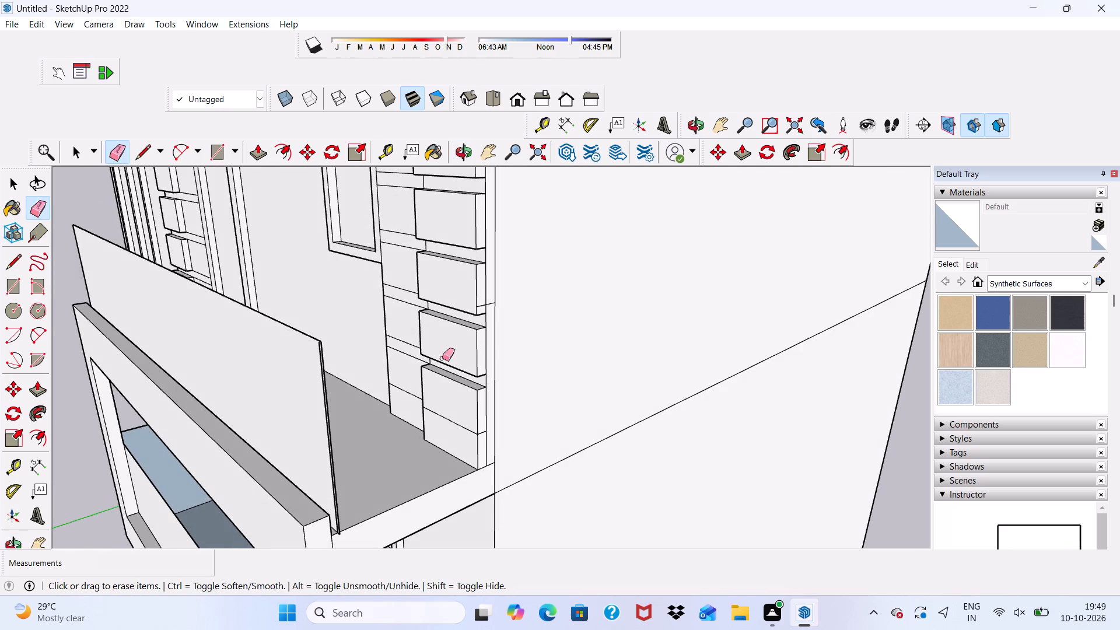
Erase the two leftover short edges on the outer side of the right strip, beside its third panel from the bottom.
{"action": "key", "text": "space"}
{"action": "scroll", "coordinate": [498, 407], "scroll_direction": "up", "scroll_amount": 5}
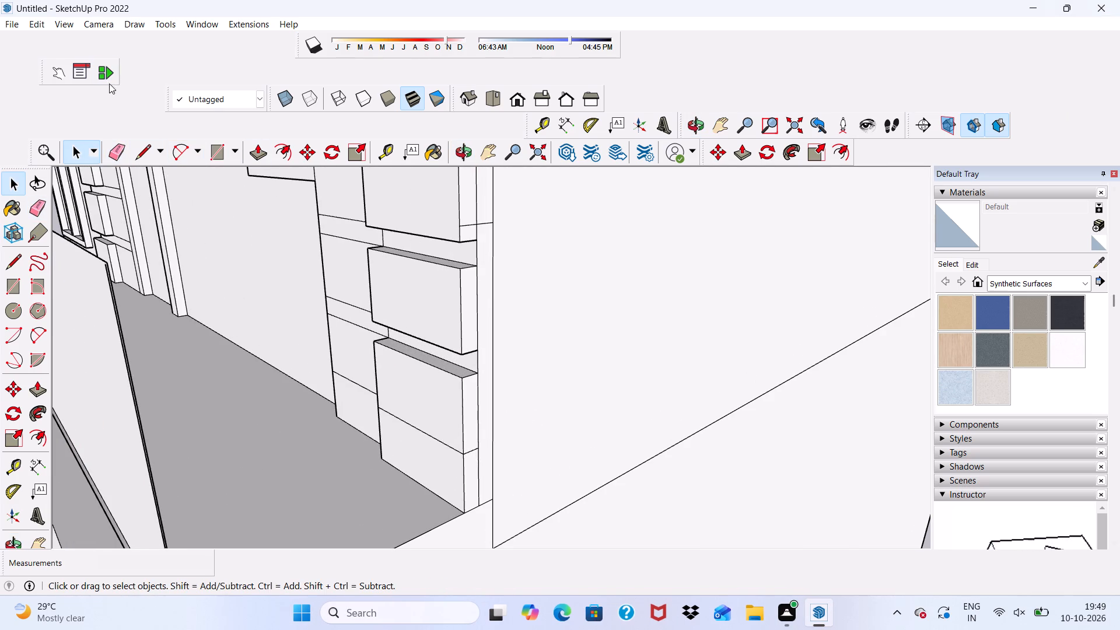
{"action": "left_click", "coordinate": [113, 141]}
{"action": "scroll", "coordinate": [443, 242], "scroll_direction": "up", "scroll_amount": 5}
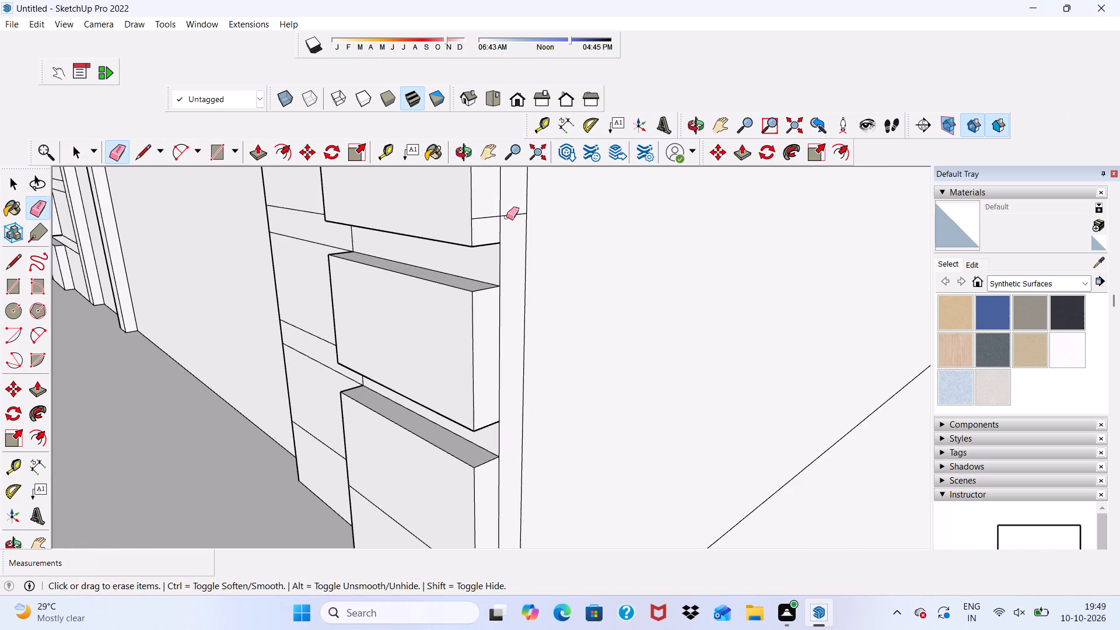
{"action": "left_click_drag", "start_coordinate": [491, 215], "coordinate": [491, 220]}
{"action": "left_click", "coordinate": [491, 220]}
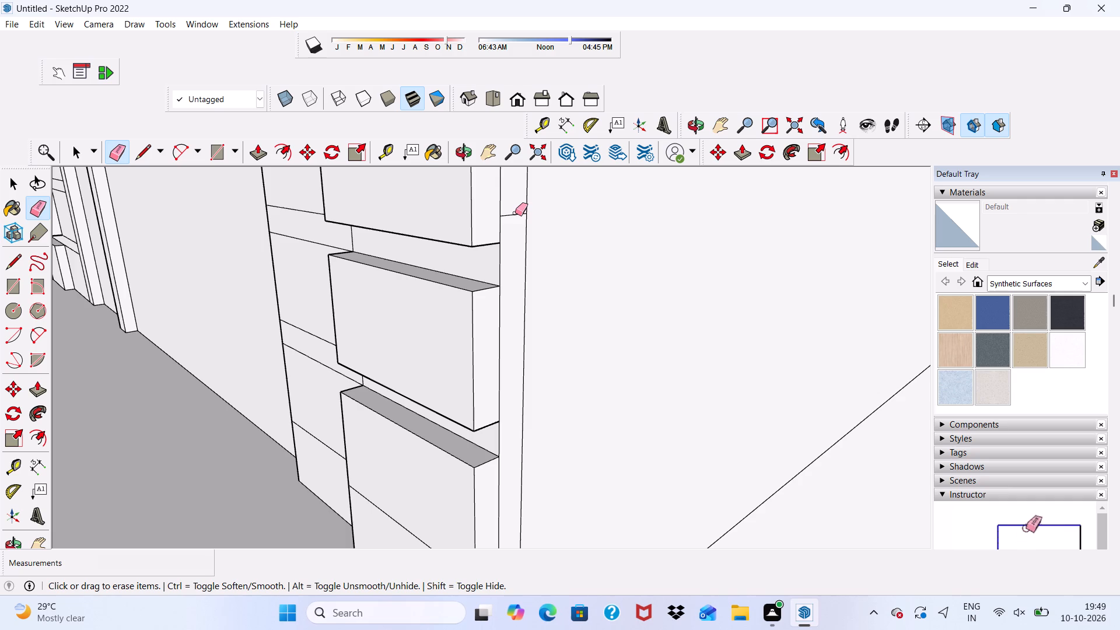
{"action": "left_click_drag", "start_coordinate": [515, 213], "coordinate": [515, 229]}
Push the outer side faces of the right strip's base piece and lowest panel inward 2 7/16", and the panel above them 3 1/4".
{"action": "scroll", "coordinate": [497, 257], "scroll_direction": "down", "scroll_amount": 5}
{"action": "scroll", "coordinate": [549, 344], "scroll_direction": "down", "scroll_amount": 11}
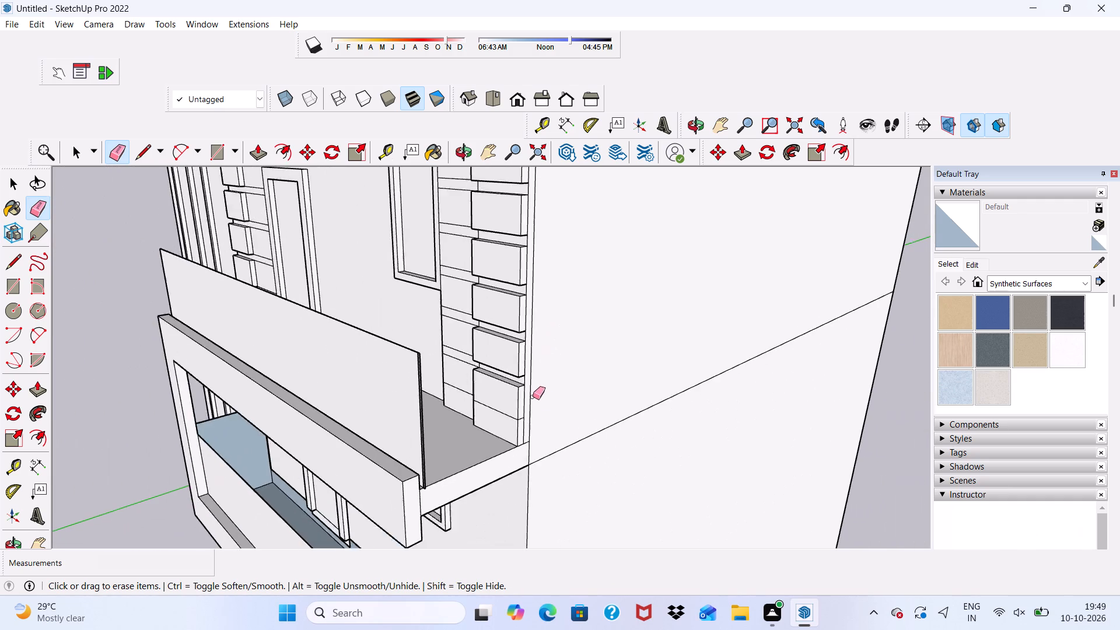
{"action": "scroll", "coordinate": [533, 397], "scroll_direction": "down", "scroll_amount": 1}
{"action": "scroll", "coordinate": [529, 282], "scroll_direction": "up", "scroll_amount": 5}
{"action": "key", "text": "space"}
{"action": "scroll", "coordinate": [538, 464], "scroll_direction": "up", "scroll_amount": 5}
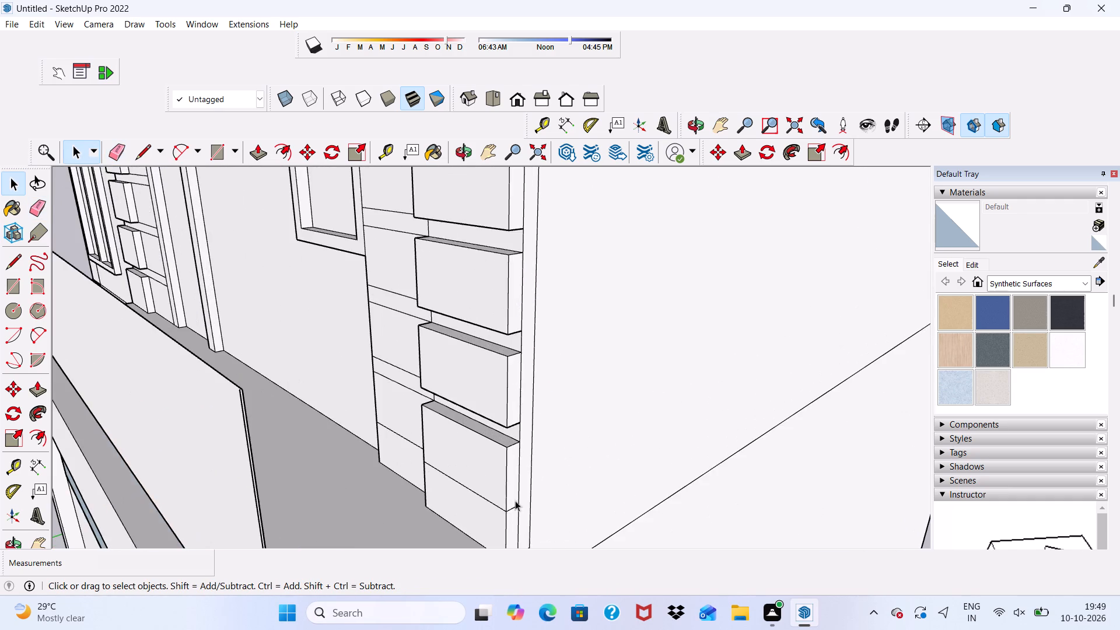
{"action": "scroll", "coordinate": [509, 514], "scroll_direction": "up", "scroll_amount": 4}
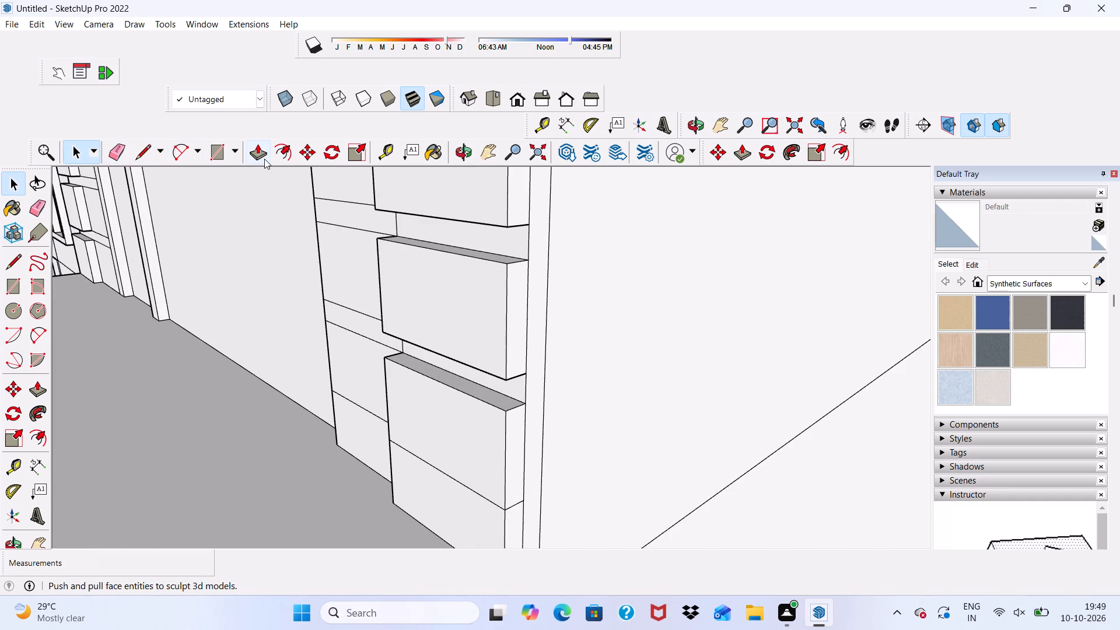
{"action": "left_click", "coordinate": [262, 155]}
{"action": "scroll", "coordinate": [444, 275], "scroll_direction": "down", "scroll_amount": 4}
{"action": "scroll", "coordinate": [493, 444], "scroll_direction": "up", "scroll_amount": 5}
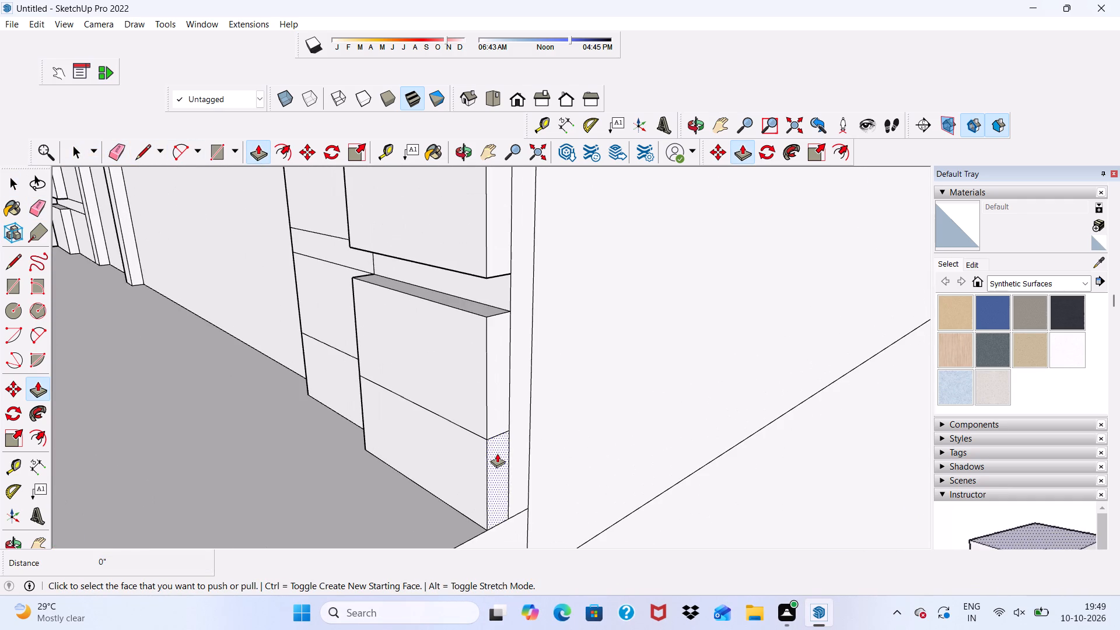
{"action": "left_click_drag", "start_coordinate": [497, 453], "coordinate": [478, 450]}
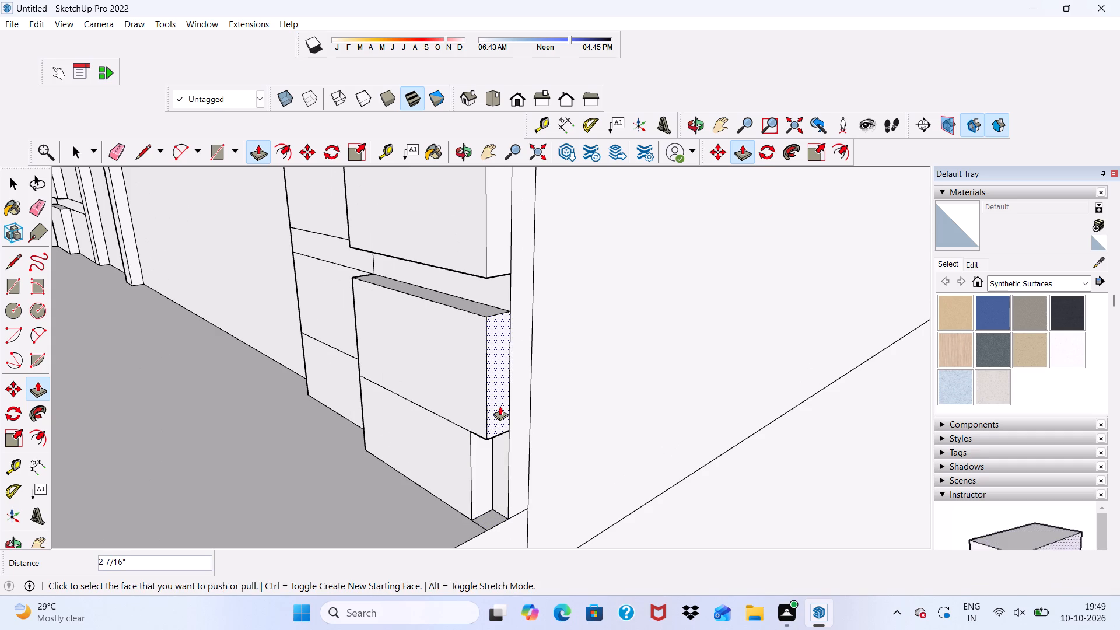
{"action": "left_click_drag", "start_coordinate": [500, 404], "coordinate": [485, 391]}
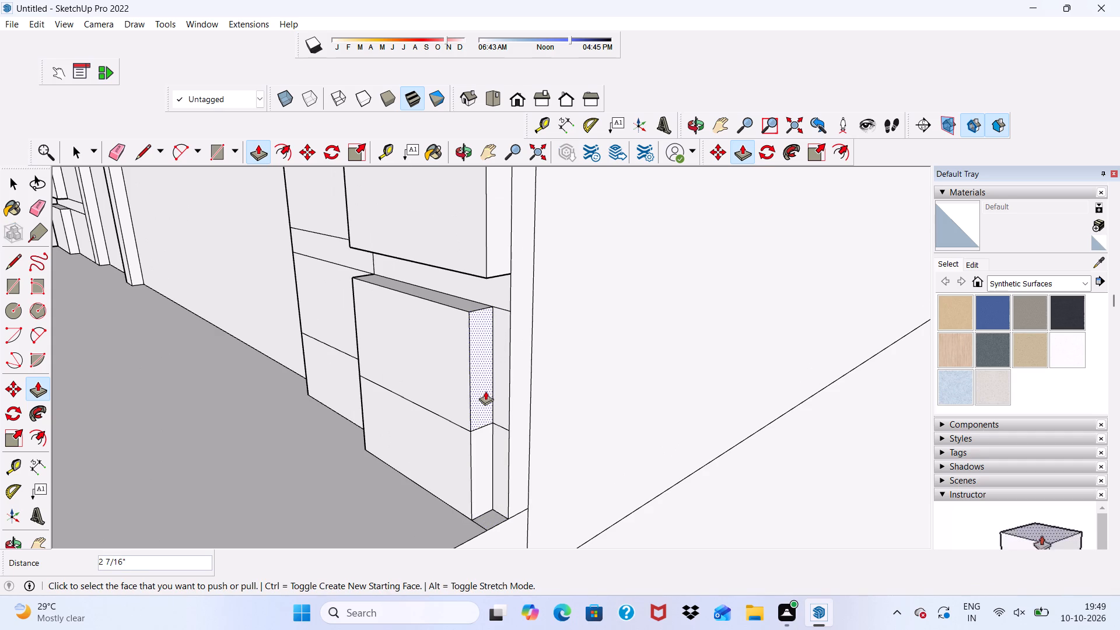
{"action": "left_click_drag", "start_coordinate": [492, 247], "coordinate": [467, 246]}
{"action": "scroll", "coordinate": [465, 361], "scroll_direction": "down", "scroll_amount": 10}
{"action": "scroll", "coordinate": [477, 259], "scroll_direction": "up", "scroll_amount": 5}
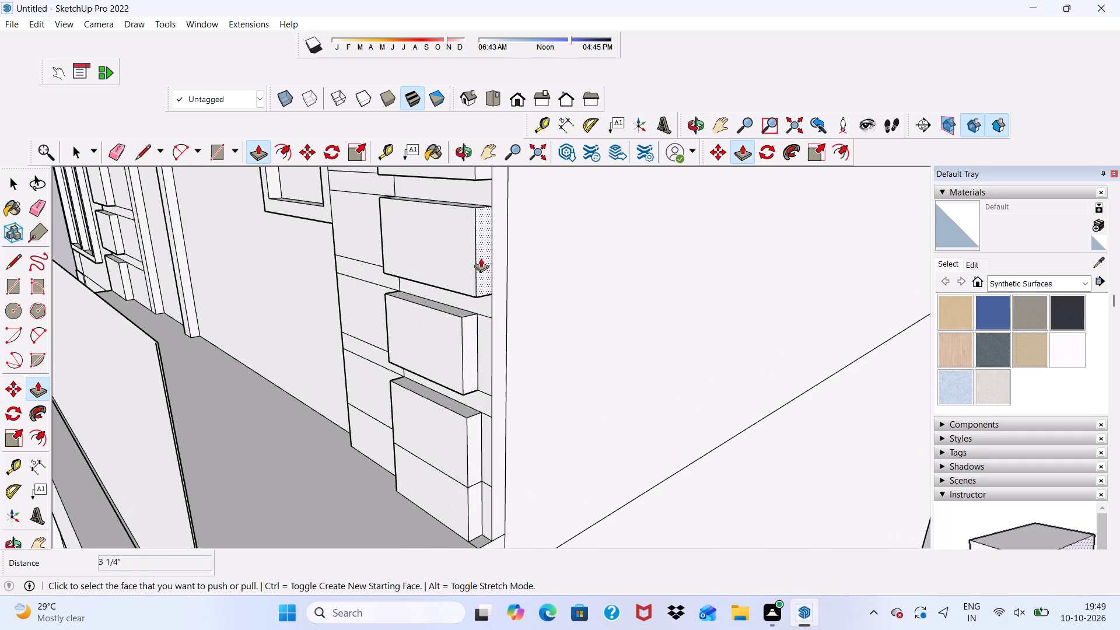
Push the outer side face of the right strip's third panel from the bottom inward 3".
{"action": "left_click_drag", "start_coordinate": [481, 258], "coordinate": [467, 256]}
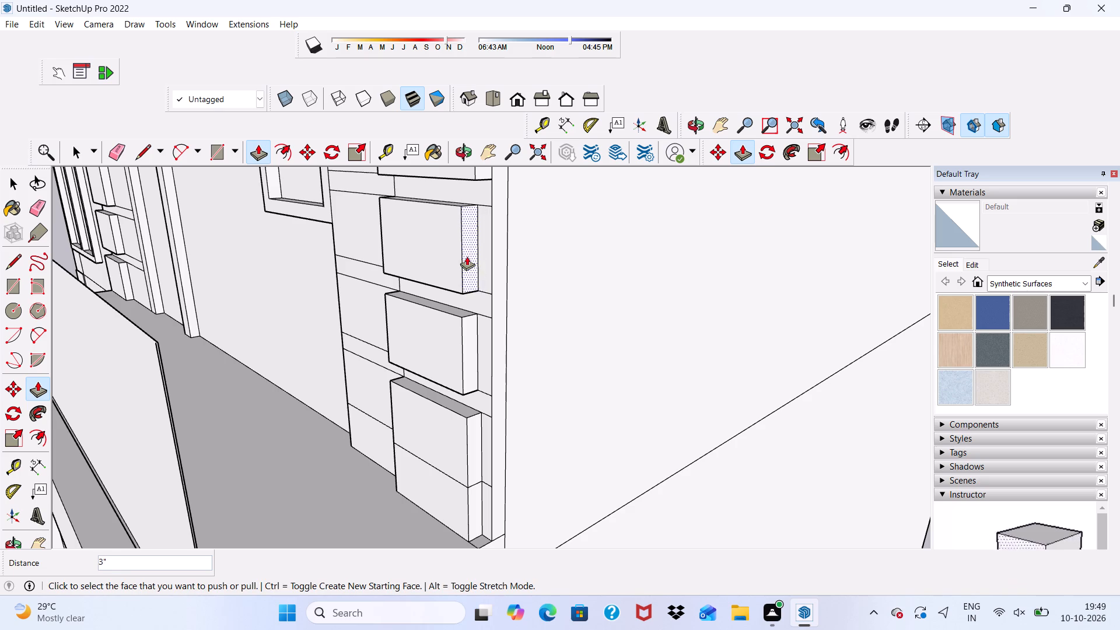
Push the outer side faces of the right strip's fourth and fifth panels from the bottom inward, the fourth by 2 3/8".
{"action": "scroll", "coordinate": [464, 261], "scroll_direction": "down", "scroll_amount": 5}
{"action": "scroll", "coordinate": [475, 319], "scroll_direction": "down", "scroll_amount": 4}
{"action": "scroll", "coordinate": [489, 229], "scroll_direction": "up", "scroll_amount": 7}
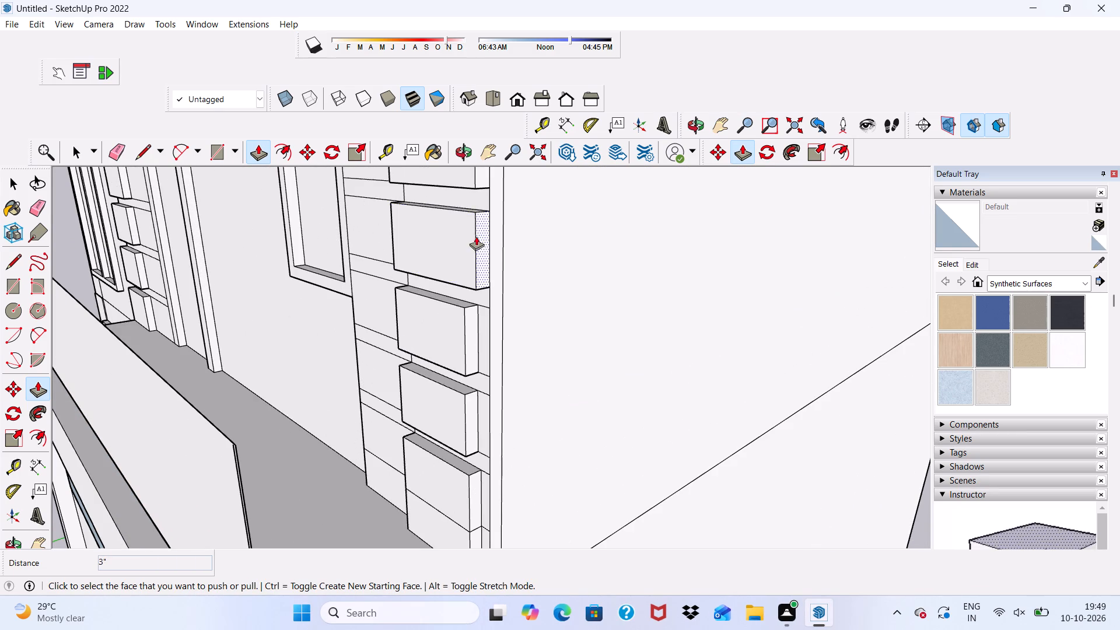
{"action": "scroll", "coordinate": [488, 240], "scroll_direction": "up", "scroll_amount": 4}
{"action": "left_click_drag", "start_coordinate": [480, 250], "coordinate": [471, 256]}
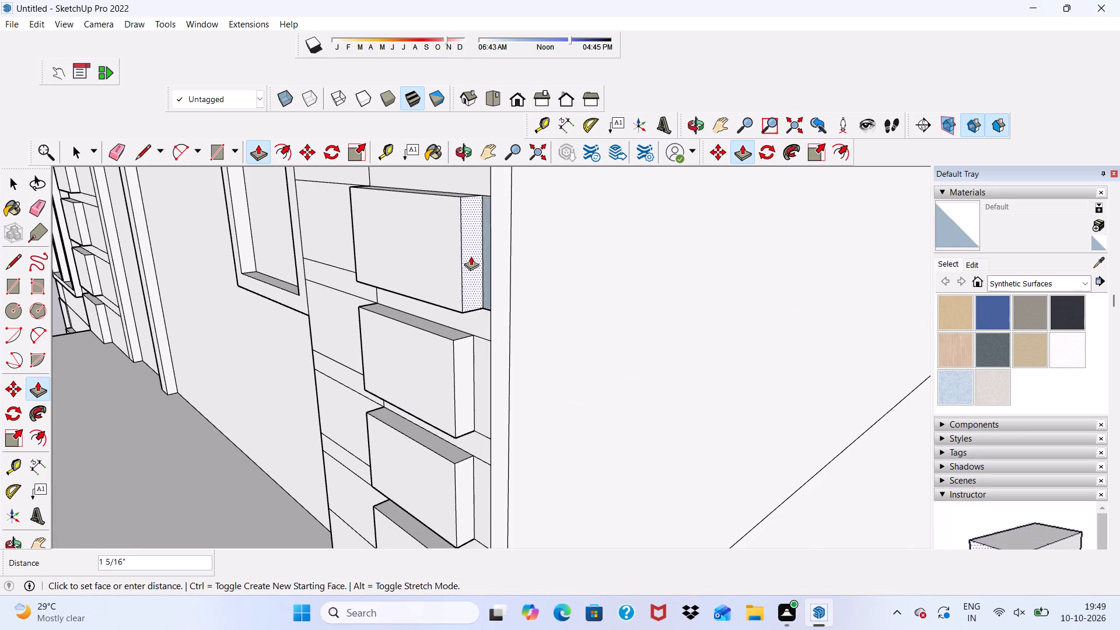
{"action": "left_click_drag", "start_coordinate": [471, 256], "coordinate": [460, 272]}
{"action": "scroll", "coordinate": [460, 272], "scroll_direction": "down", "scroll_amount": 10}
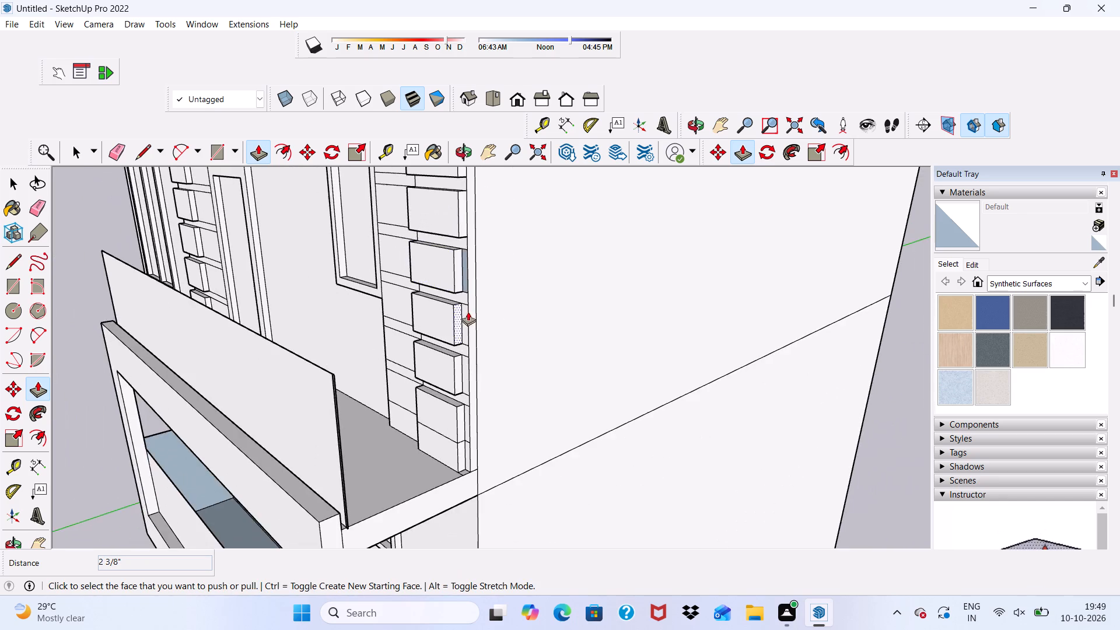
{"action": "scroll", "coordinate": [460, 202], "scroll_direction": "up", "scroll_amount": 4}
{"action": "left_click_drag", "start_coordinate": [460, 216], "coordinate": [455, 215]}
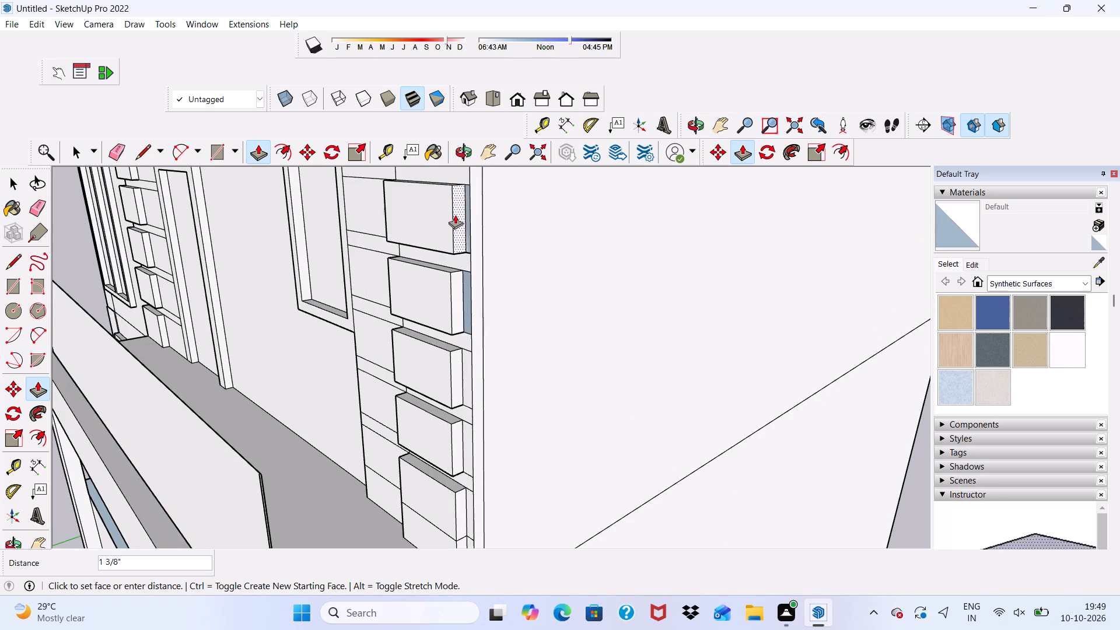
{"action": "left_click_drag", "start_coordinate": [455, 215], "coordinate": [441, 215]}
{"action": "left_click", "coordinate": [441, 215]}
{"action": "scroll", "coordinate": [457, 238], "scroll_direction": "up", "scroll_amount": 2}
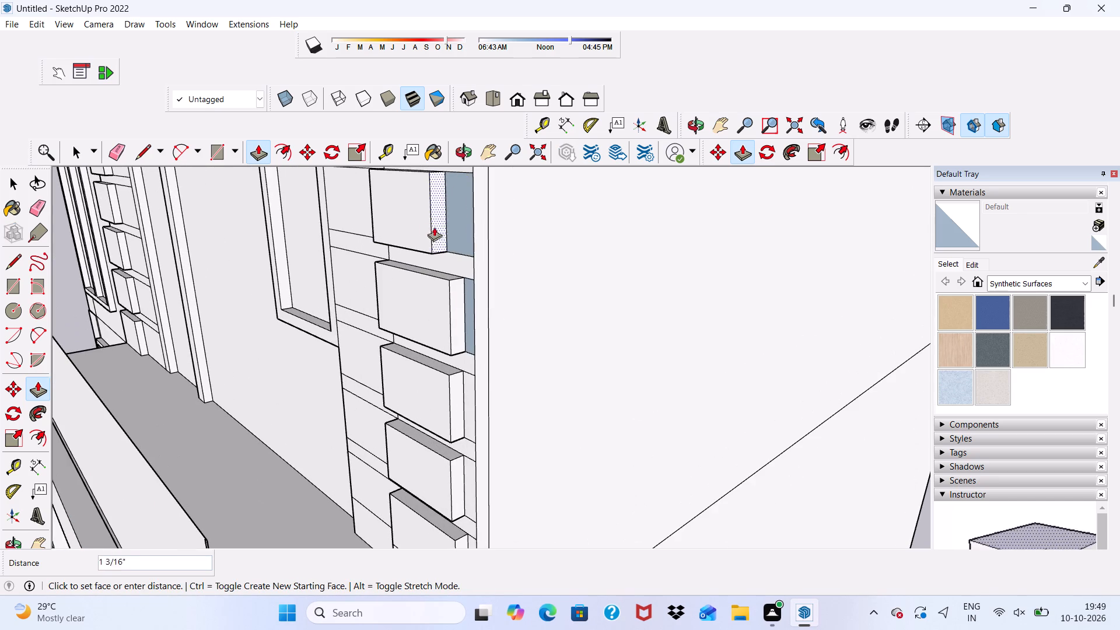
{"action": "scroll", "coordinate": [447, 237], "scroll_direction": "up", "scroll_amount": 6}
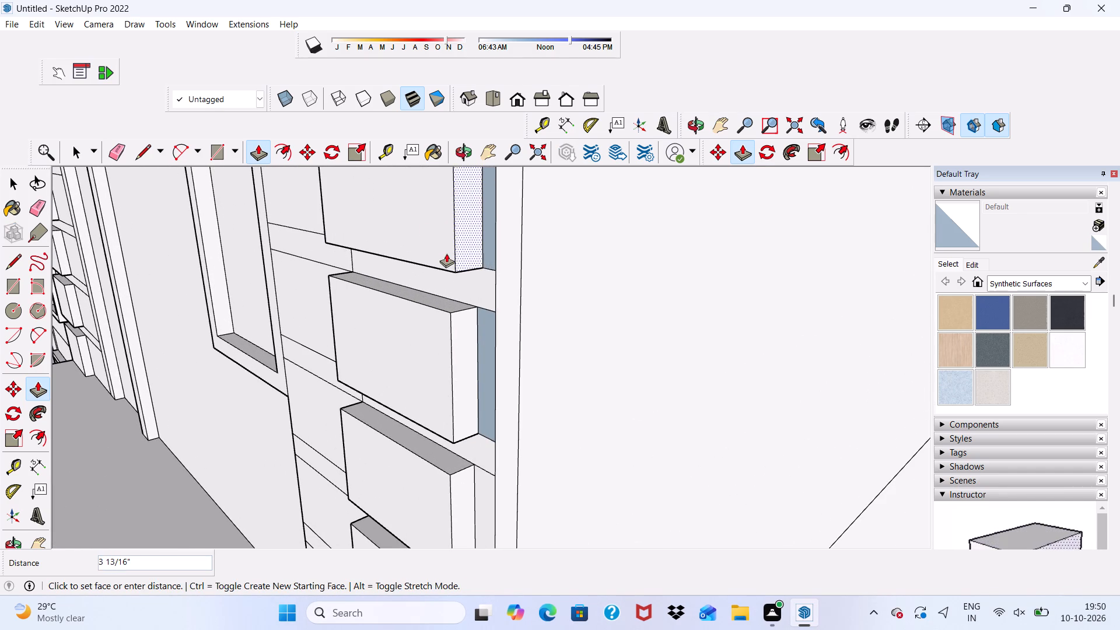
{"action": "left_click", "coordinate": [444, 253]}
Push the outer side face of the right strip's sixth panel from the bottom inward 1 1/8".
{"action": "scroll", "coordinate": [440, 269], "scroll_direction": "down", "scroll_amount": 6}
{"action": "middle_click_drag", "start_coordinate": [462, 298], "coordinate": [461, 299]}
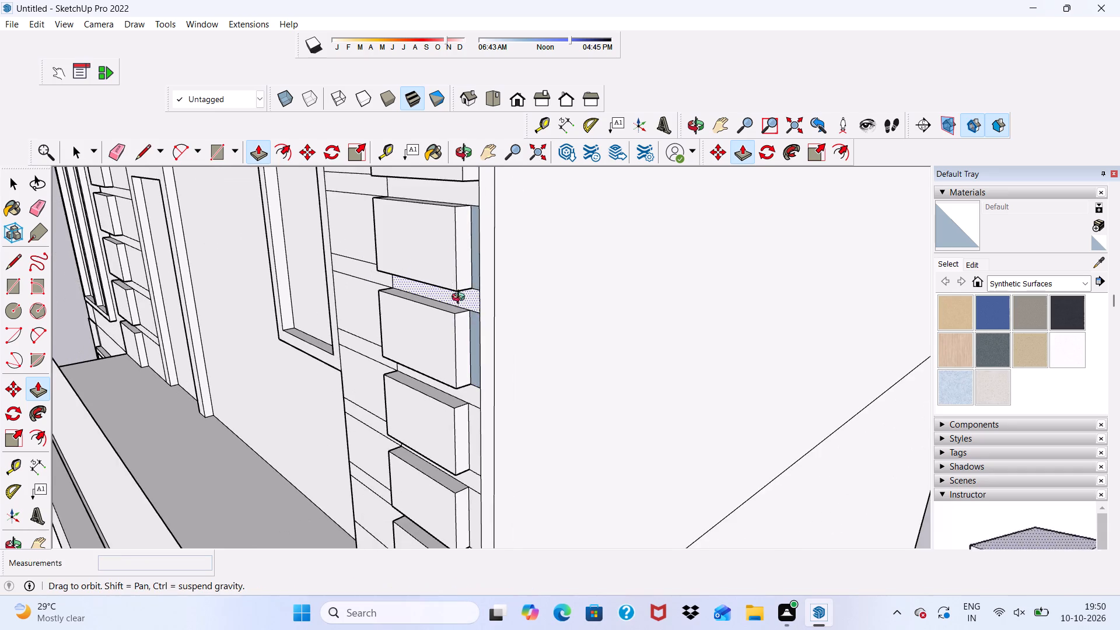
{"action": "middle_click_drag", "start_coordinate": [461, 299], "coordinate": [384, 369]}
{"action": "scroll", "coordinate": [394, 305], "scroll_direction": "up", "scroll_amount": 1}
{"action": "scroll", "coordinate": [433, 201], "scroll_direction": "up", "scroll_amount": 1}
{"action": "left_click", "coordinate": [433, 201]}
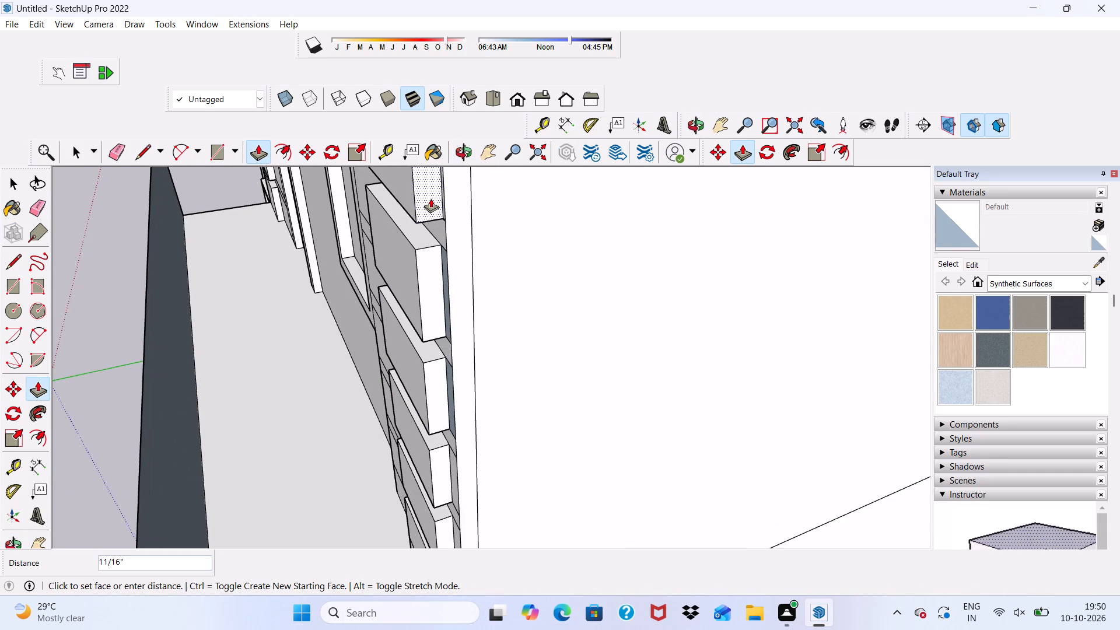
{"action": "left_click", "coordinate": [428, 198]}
Erase the horizontal edge segments crossing the seventh panel's outer side face and the narrow strip beside it.
{"action": "scroll", "coordinate": [429, 220], "scroll_direction": "down", "scroll_amount": 15}
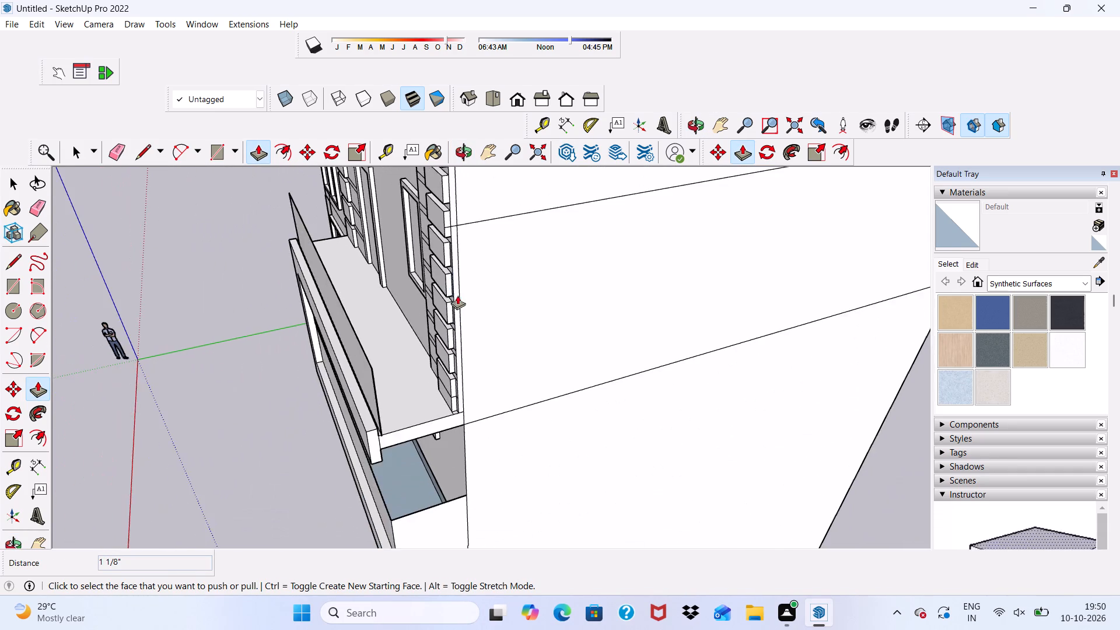
{"action": "middle_click_drag", "start_coordinate": [454, 289], "coordinate": [463, 293]}
{"action": "scroll", "coordinate": [460, 214], "scroll_direction": "up", "scroll_amount": 8}
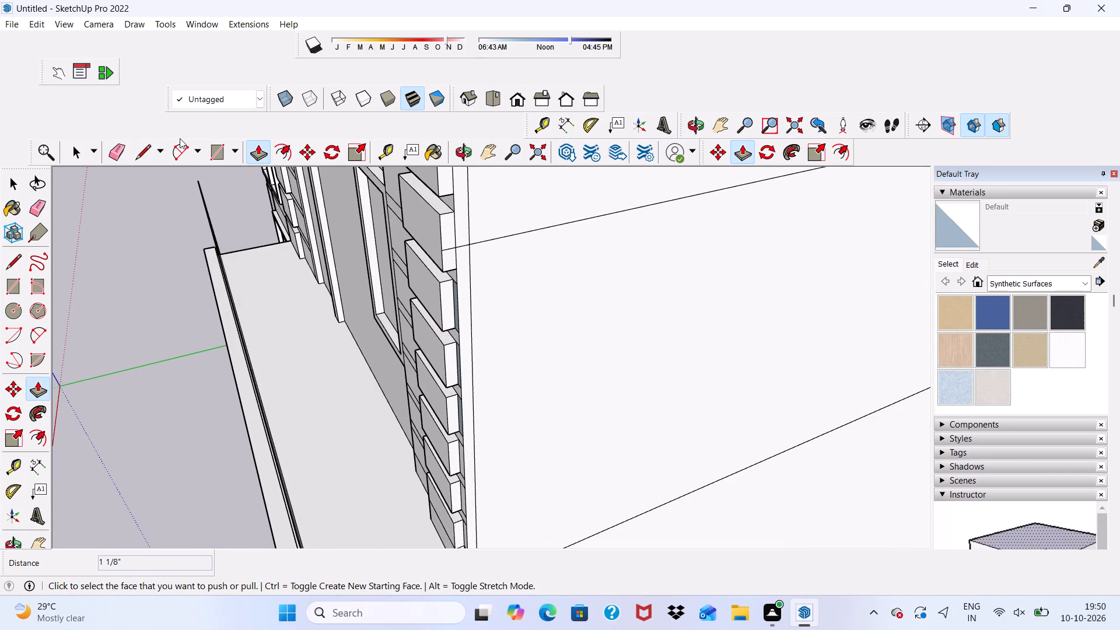
{"action": "left_click", "coordinate": [114, 149]}
{"action": "scroll", "coordinate": [513, 268], "scroll_direction": "up", "scroll_amount": 4}
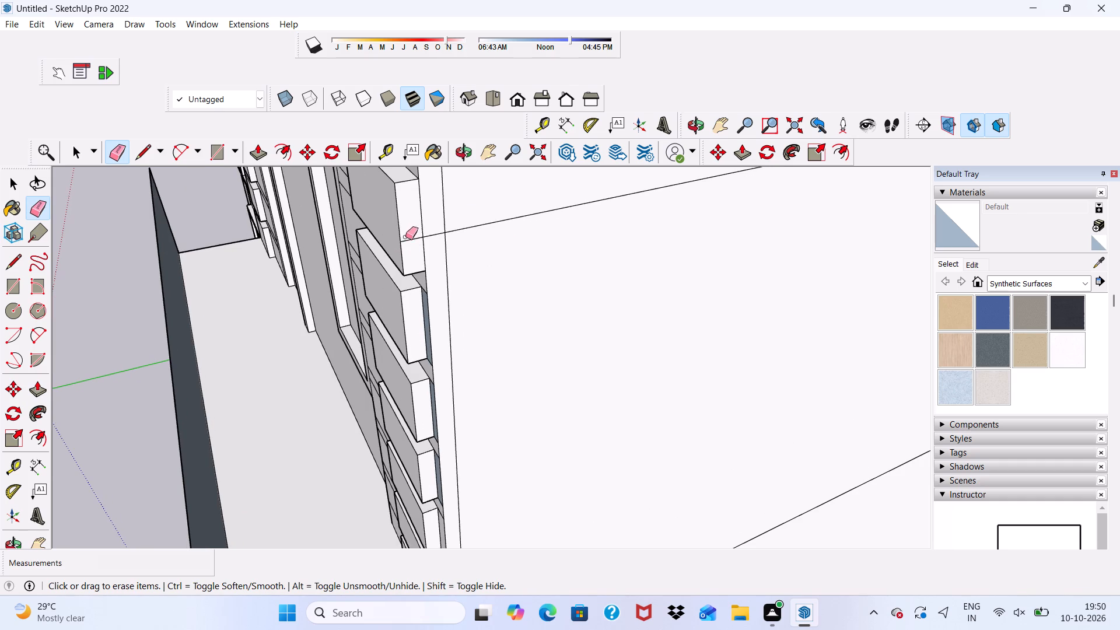
{"action": "left_click_drag", "start_coordinate": [409, 231], "coordinate": [417, 247]}
{"action": "scroll", "coordinate": [515, 238], "scroll_direction": "up", "scroll_amount": 1}
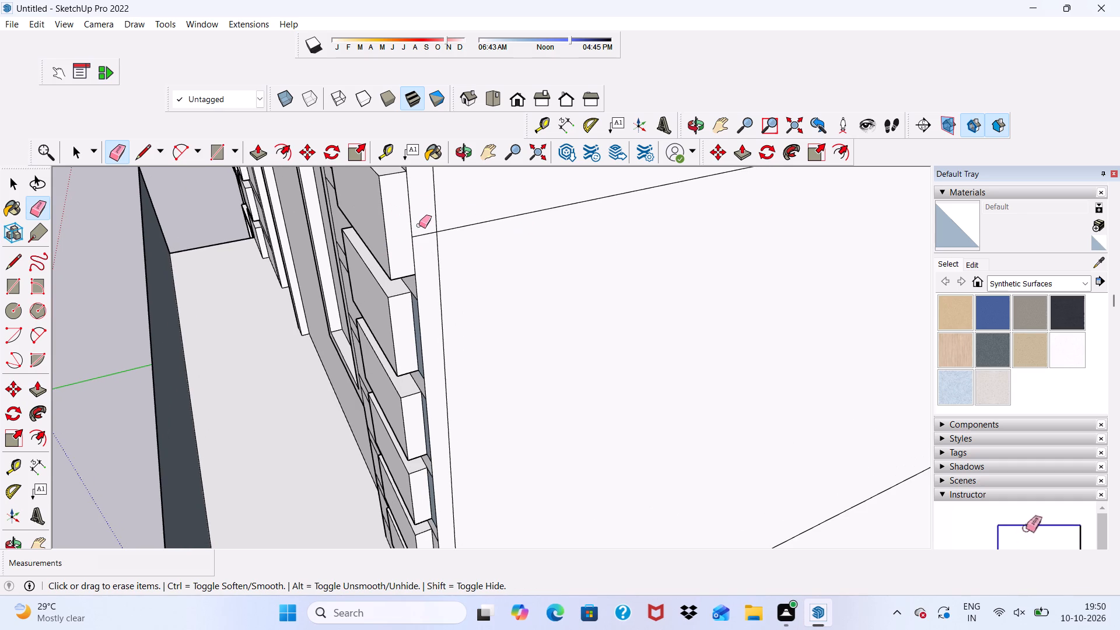
{"action": "left_click_drag", "start_coordinate": [424, 236], "coordinate": [424, 252]}
{"action": "key", "text": "space"}
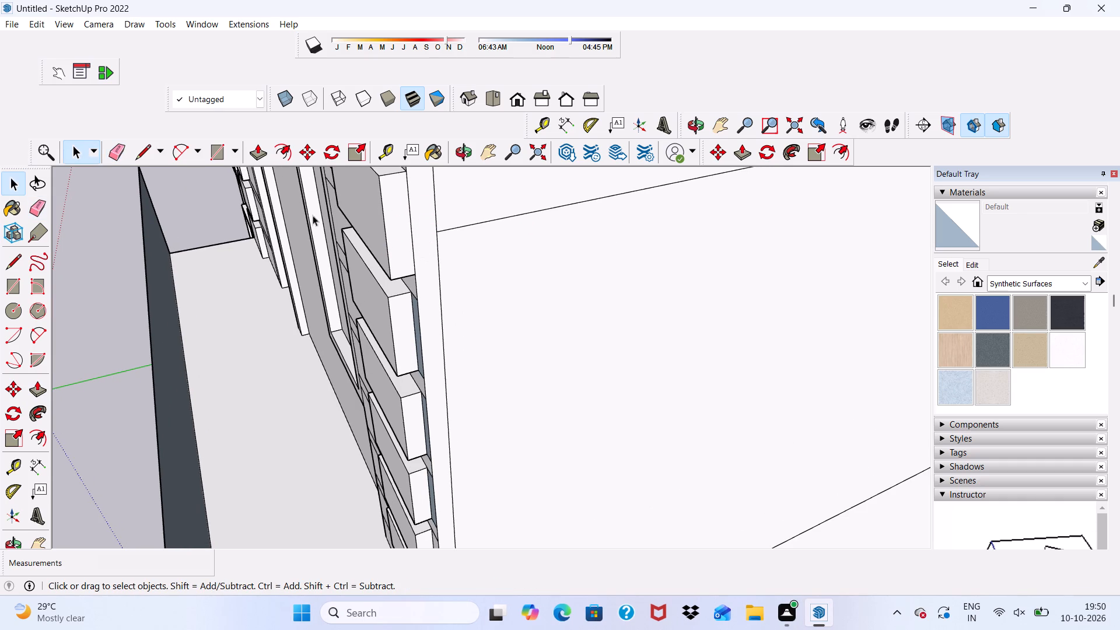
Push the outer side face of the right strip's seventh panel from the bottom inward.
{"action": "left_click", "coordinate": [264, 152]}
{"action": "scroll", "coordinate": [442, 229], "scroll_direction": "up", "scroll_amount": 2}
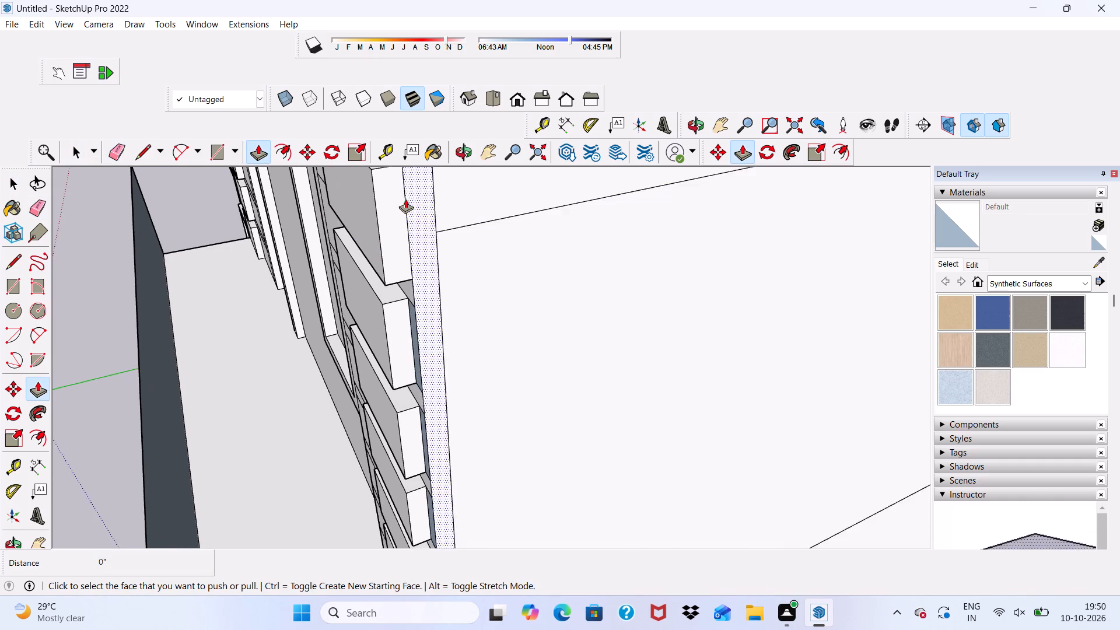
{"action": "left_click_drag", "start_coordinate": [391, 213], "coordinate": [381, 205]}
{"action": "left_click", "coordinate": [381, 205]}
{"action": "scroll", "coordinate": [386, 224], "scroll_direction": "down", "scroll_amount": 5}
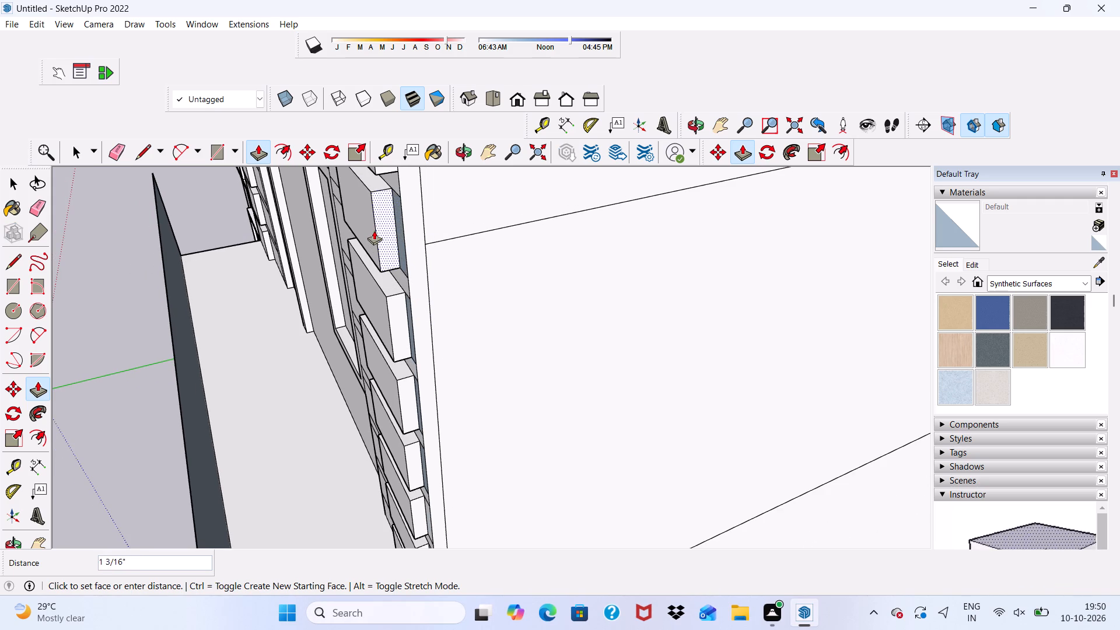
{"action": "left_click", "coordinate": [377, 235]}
Pull the fourth and fifth panels' outer side faces outward flush with the strip's outer edge, by 2 3/8" and 1 13/16".
{"action": "scroll", "coordinate": [377, 235], "scroll_direction": "down", "scroll_amount": 5}
{"action": "middle_click_drag", "start_coordinate": [413, 270], "coordinate": [414, 270]}
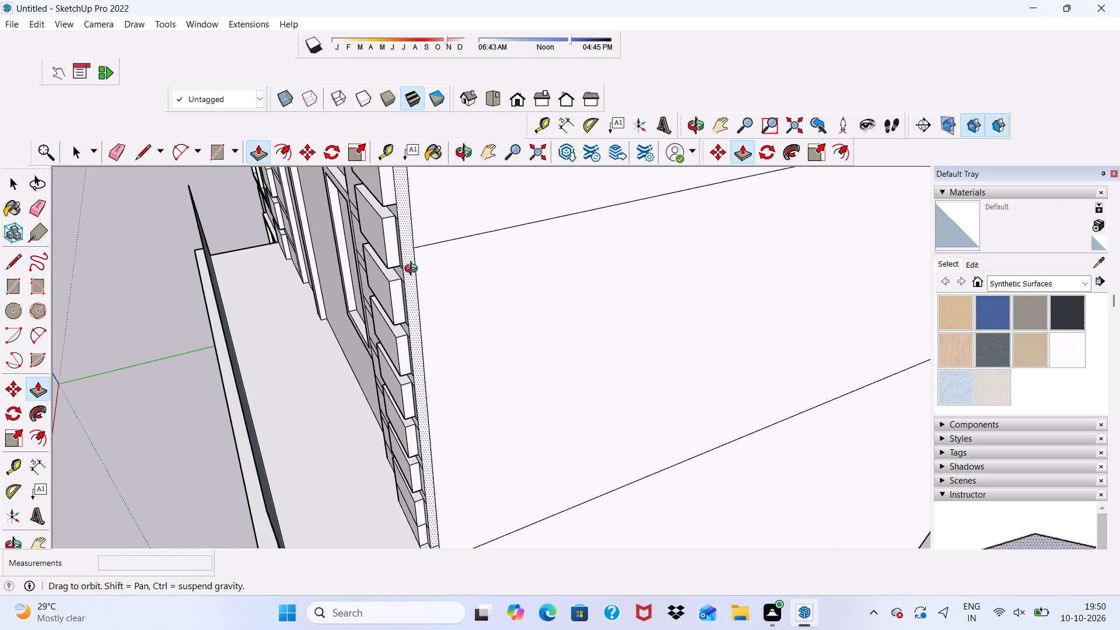
{"action": "middle_click_drag", "start_coordinate": [414, 270], "coordinate": [488, 213]}
{"action": "scroll", "coordinate": [492, 230], "scroll_direction": "up", "scroll_amount": 1}
{"action": "scroll", "coordinate": [492, 237], "scroll_direction": "down", "scroll_amount": 9}
{"action": "scroll", "coordinate": [468, 215], "scroll_direction": "up", "scroll_amount": 9}
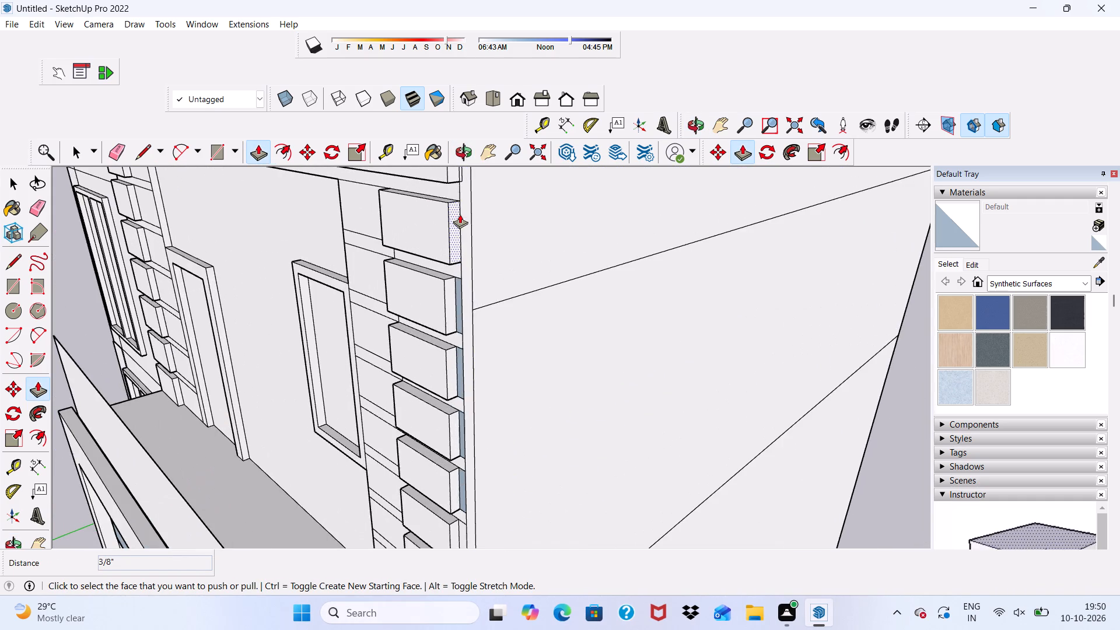
{"action": "scroll", "coordinate": [469, 239], "scroll_direction": "down", "scroll_amount": 4}
{"action": "scroll", "coordinate": [466, 382], "scroll_direction": "down", "scroll_amount": 2}
{"action": "middle_click_drag", "start_coordinate": [466, 382], "coordinate": [428, 333]}
{"action": "scroll", "coordinate": [442, 393], "scroll_direction": "up", "scroll_amount": 8}
{"action": "left_click", "coordinate": [430, 356]}
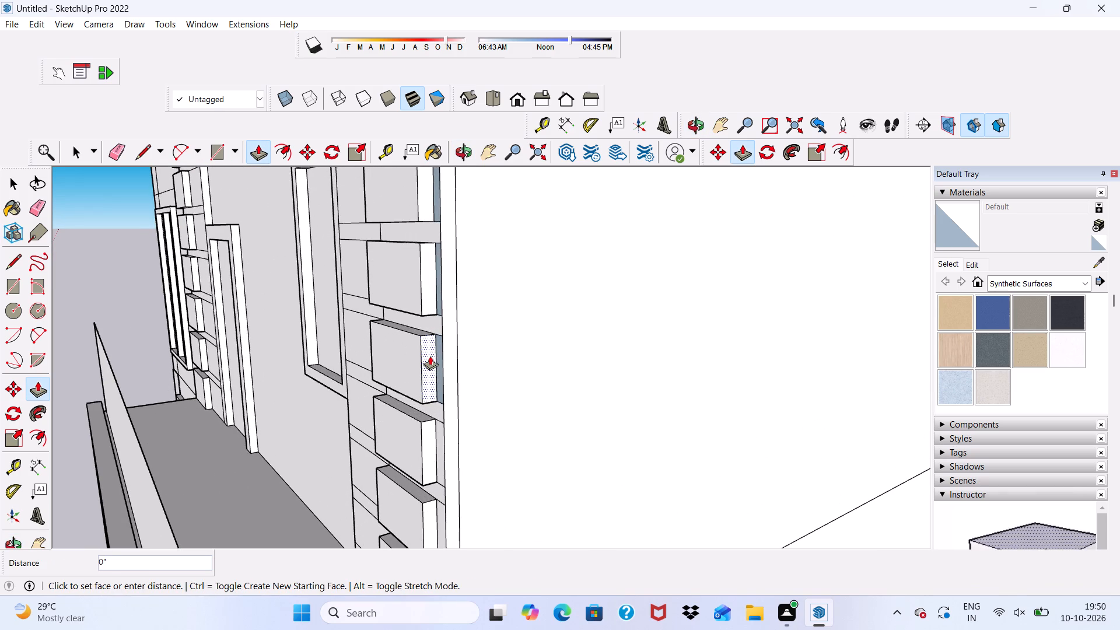
{"action": "scroll", "coordinate": [463, 306], "scroll_direction": "up", "scroll_amount": 1}
{"action": "left_click", "coordinate": [461, 305]}
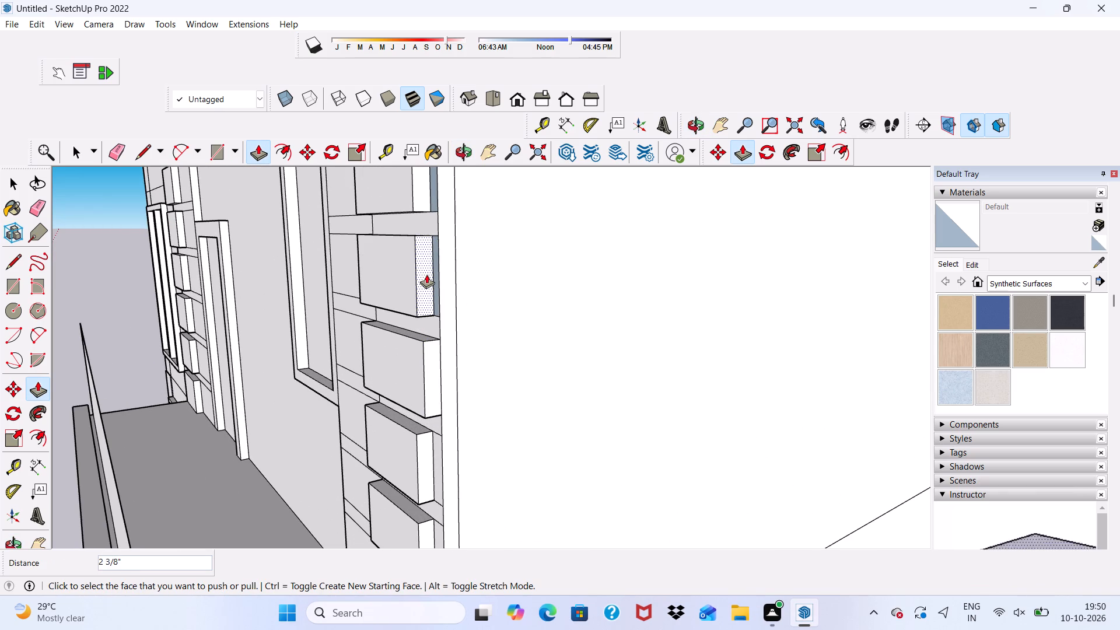
{"action": "left_click", "coordinate": [426, 274]}
{"action": "left_click", "coordinate": [454, 217]}
{"action": "scroll", "coordinate": [454, 285], "scroll_direction": "down", "scroll_amount": 2}
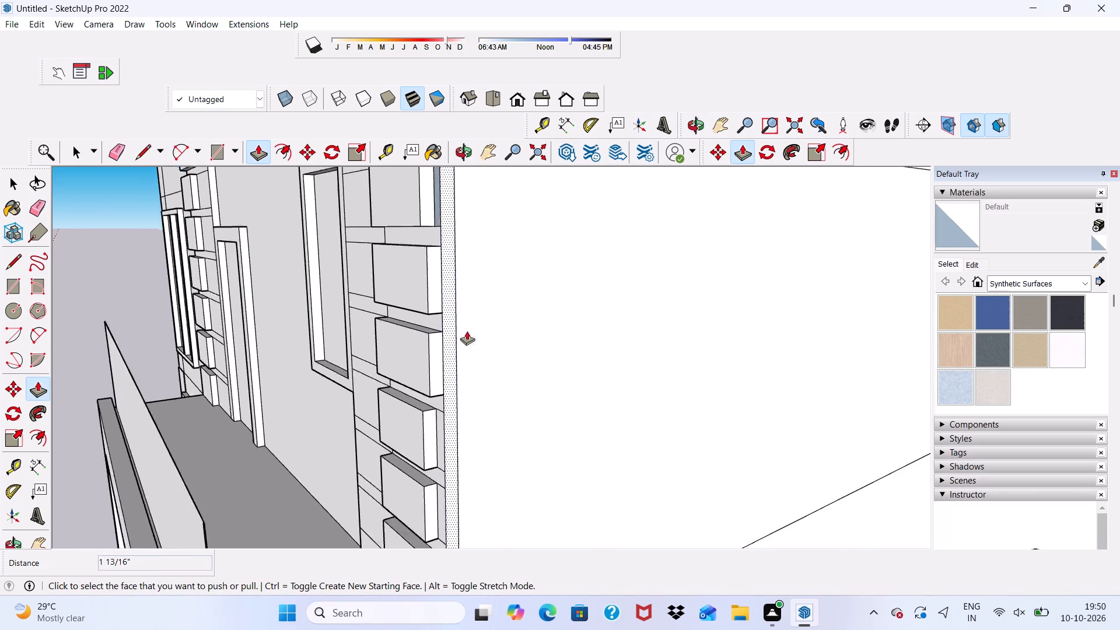
Pull the sixth and seventh panels' outer side faces outward flush with the strip's outer edge, by 2 3/16" and 2".
{"action": "scroll", "coordinate": [467, 331], "scroll_direction": "down", "scroll_amount": 8}
{"action": "scroll", "coordinate": [460, 257], "scroll_direction": "up", "scroll_amount": 11}
{"action": "left_click", "coordinate": [448, 282]}
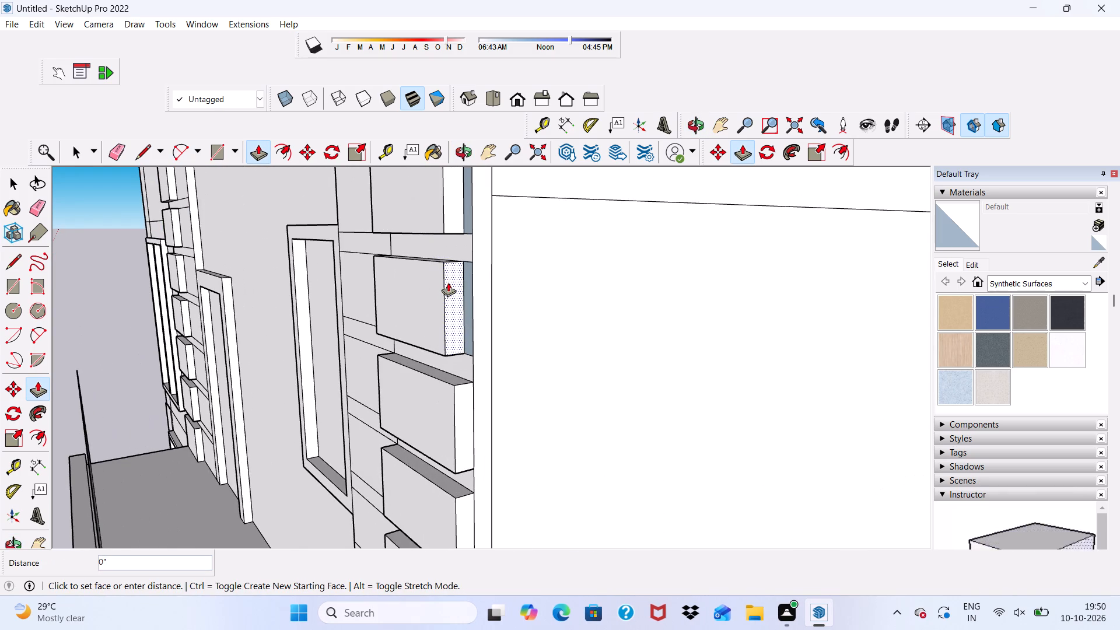
{"action": "left_click", "coordinate": [482, 241]}
{"action": "scroll", "coordinate": [482, 251], "scroll_direction": "down", "scroll_amount": 10}
{"action": "scroll", "coordinate": [482, 257], "scroll_direction": "up", "scroll_amount": 2}
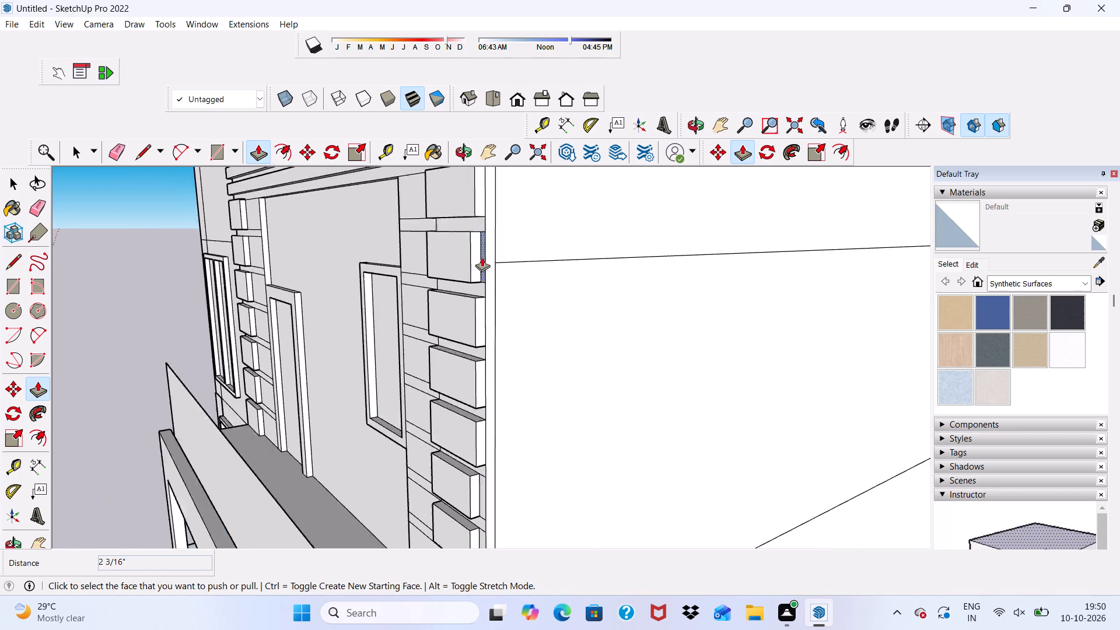
{"action": "scroll", "coordinate": [482, 257], "scroll_direction": "up", "scroll_amount": 9}
{"action": "left_click", "coordinate": [475, 257]}
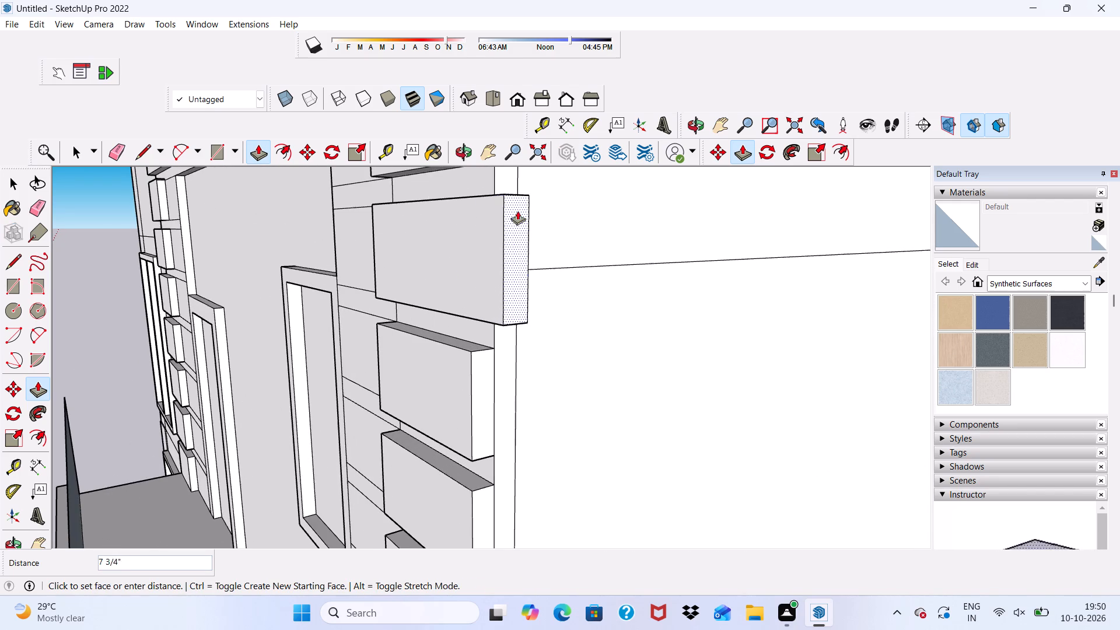
{"action": "left_click", "coordinate": [498, 189]}
{"action": "scroll", "coordinate": [509, 216], "scroll_direction": "down", "scroll_amount": 4}
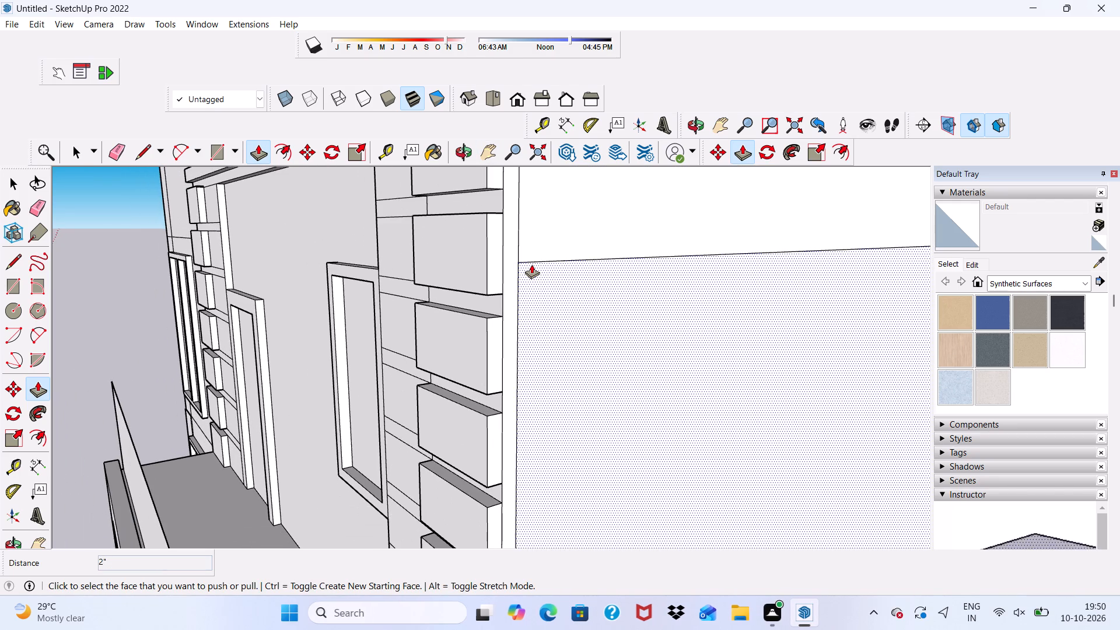
{"action": "key", "text": "space"}
Draw a rectangle about 4' 1/2" by 3' 9 7/16" closing the balcony's open right side, from the slab's outer corner to the house wall's edge.
{"action": "scroll", "coordinate": [531, 264], "scroll_direction": "down", "scroll_amount": 4}
{"action": "scroll", "coordinate": [558, 306], "scroll_direction": "down", "scroll_amount": 3}
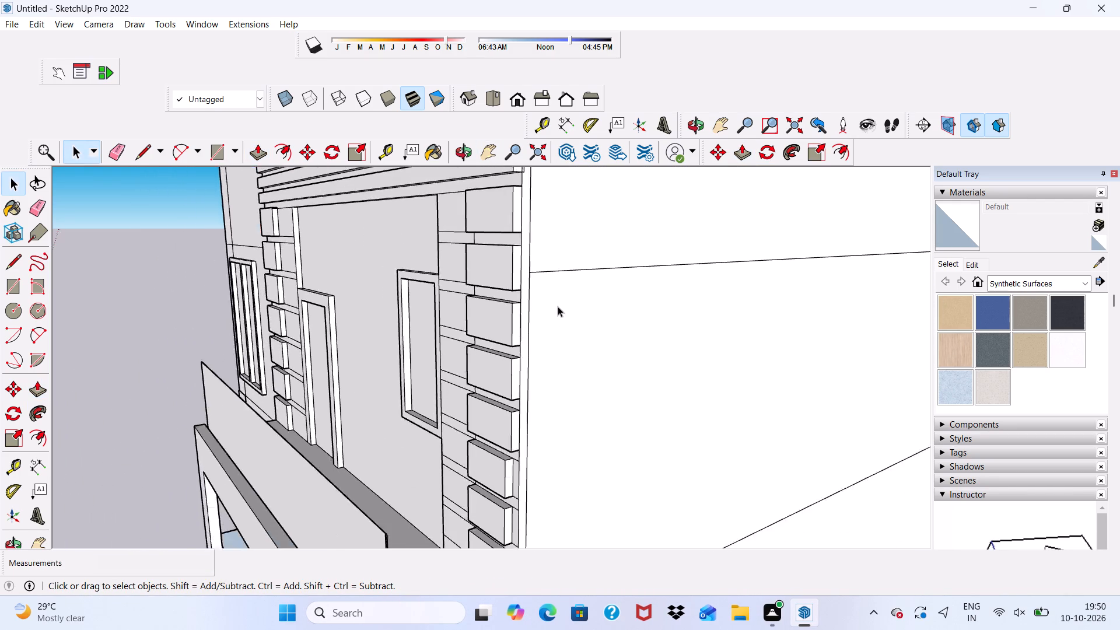
{"action": "scroll", "coordinate": [558, 306], "scroll_direction": "down", "scroll_amount": 9}
{"action": "middle_click_drag", "start_coordinate": [538, 343], "coordinate": [464, 358]}
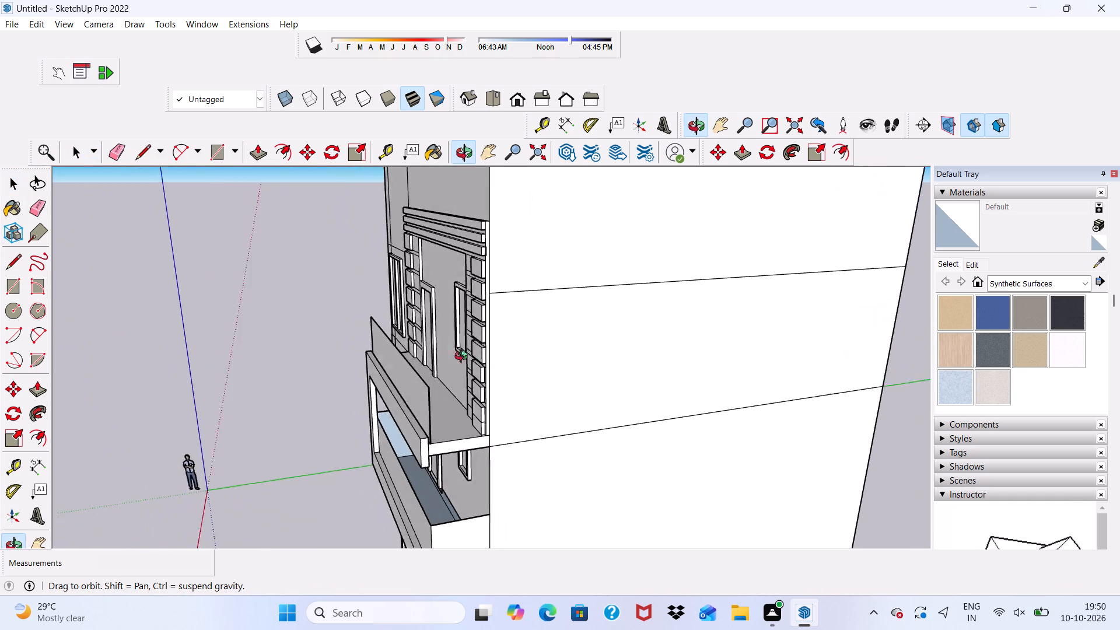
{"action": "middle_click_drag", "start_coordinate": [464, 358], "coordinate": [411, 363]}
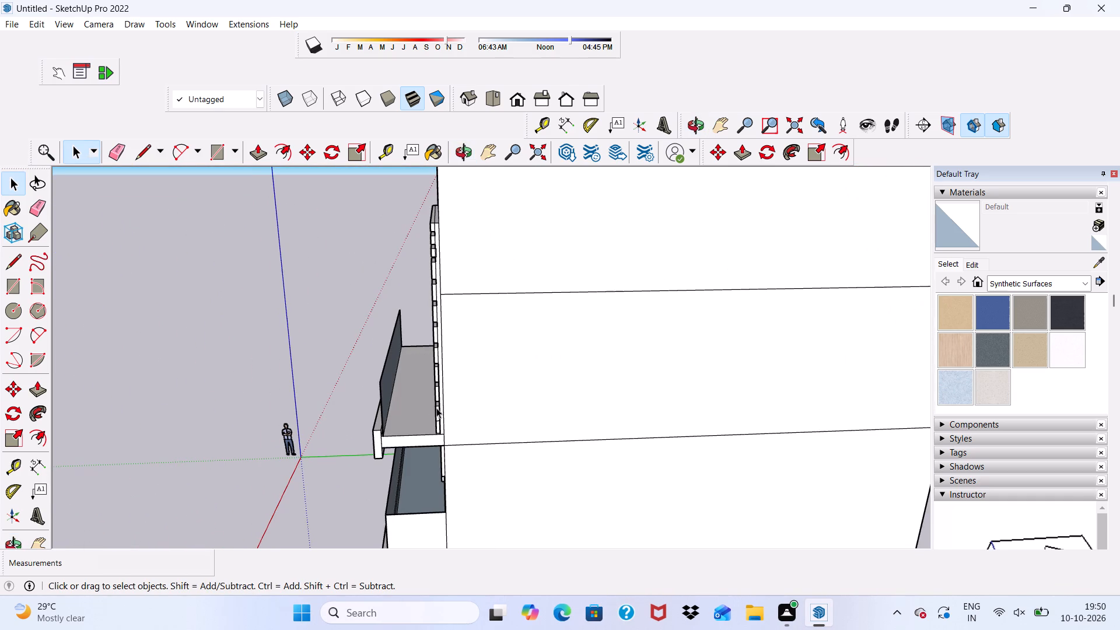
{"action": "scroll", "coordinate": [386, 447], "scroll_direction": "up", "scroll_amount": 10}
{"action": "scroll", "coordinate": [519, 388], "scroll_direction": "up", "scroll_amount": 5}
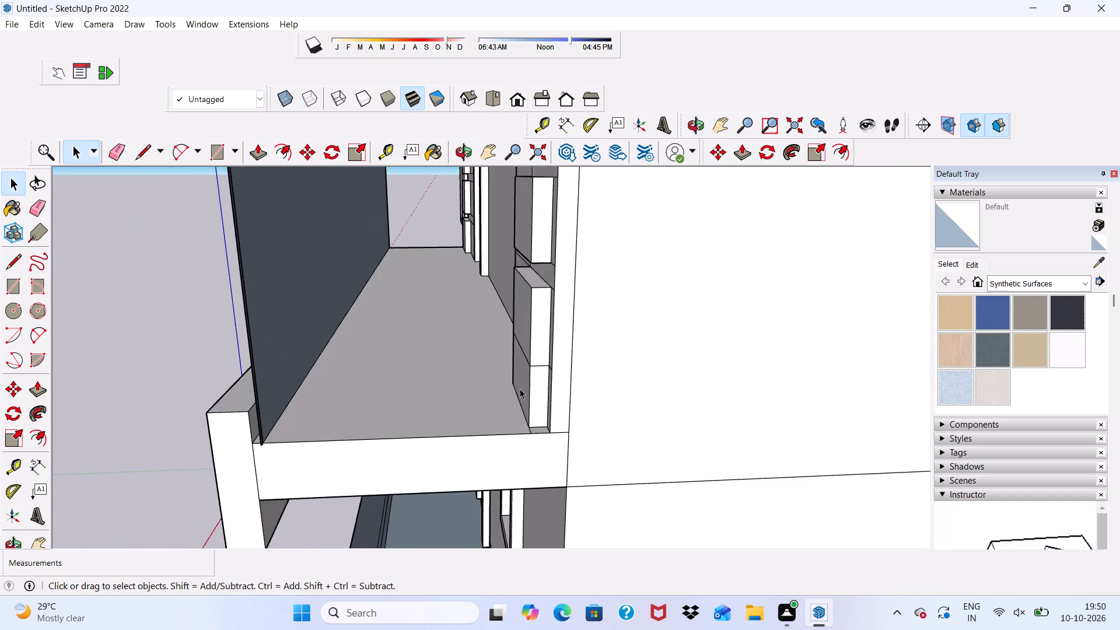
{"action": "middle_click_drag", "start_coordinate": [523, 388], "coordinate": [570, 398]}
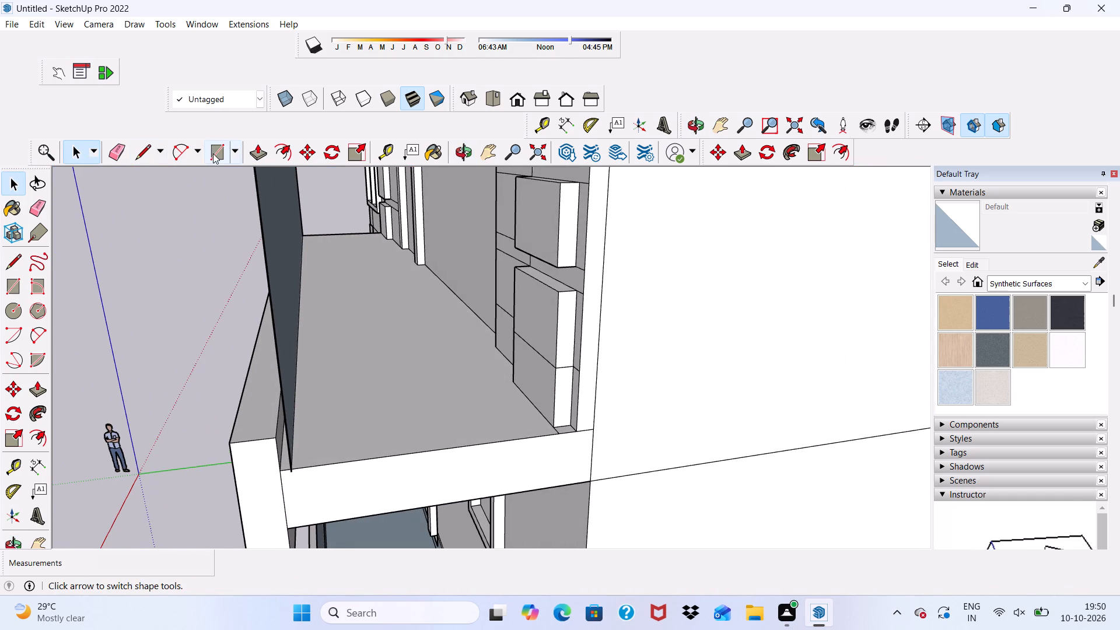
{"action": "double_click", "coordinate": [213, 153]}
{"action": "scroll", "coordinate": [286, 463], "scroll_direction": "up", "scroll_amount": 4}
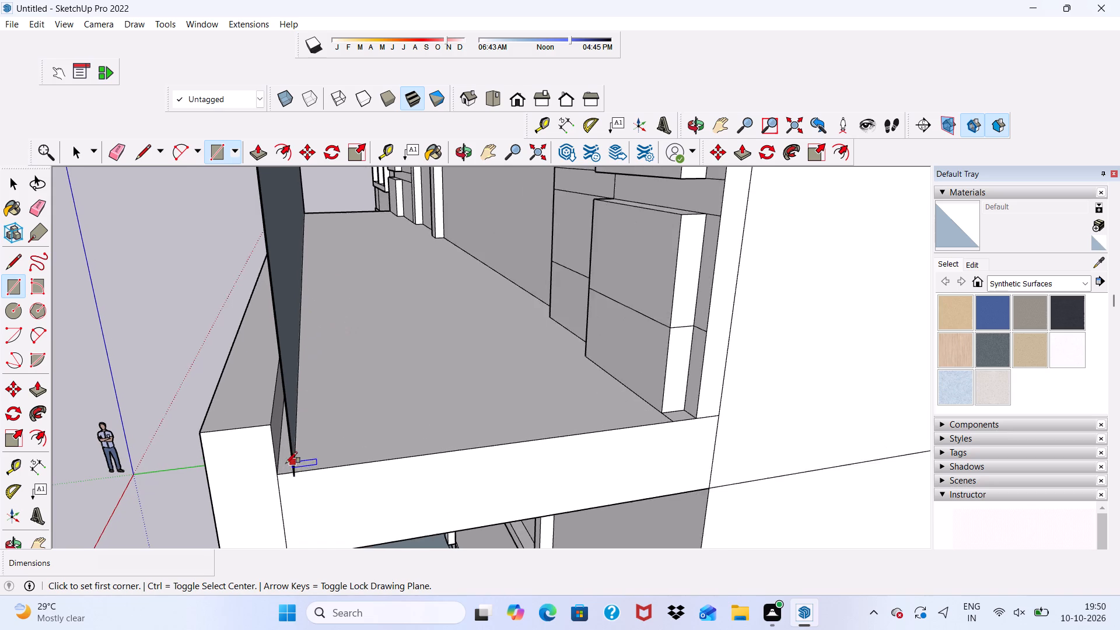
{"action": "scroll", "coordinate": [277, 489], "scroll_direction": "up", "scroll_amount": 6}
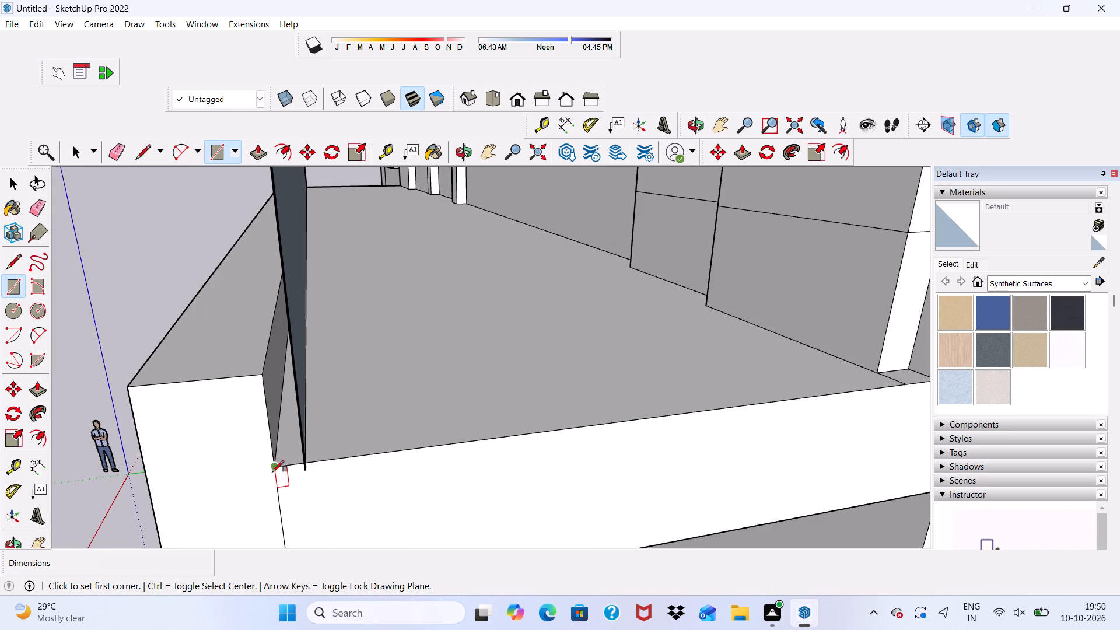
{"action": "left_click", "coordinate": [277, 467]}
{"action": "scroll", "coordinate": [388, 417], "scroll_direction": "down", "scroll_amount": 6}
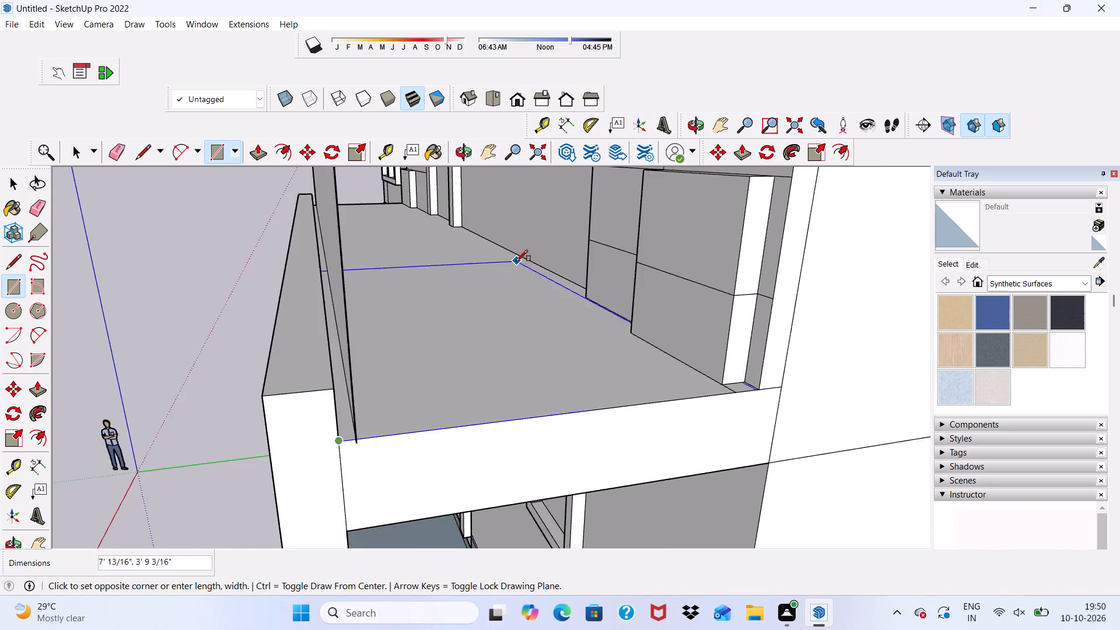
{"action": "scroll", "coordinate": [516, 261], "scroll_direction": "down", "scroll_amount": 8}
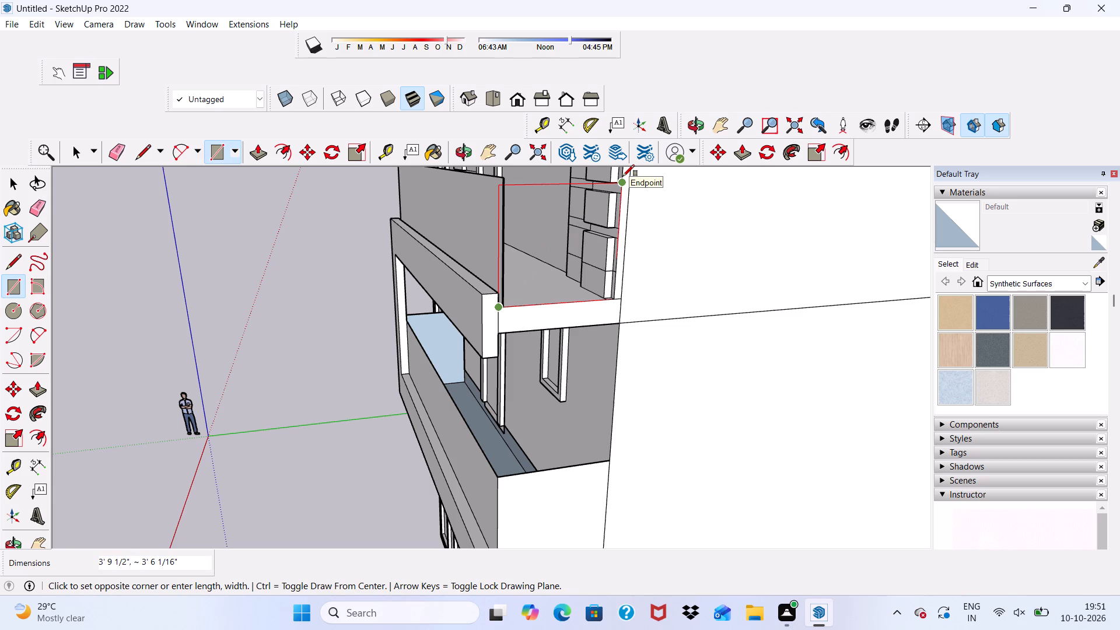
{"action": "scroll", "coordinate": [623, 176], "scroll_direction": "up", "scroll_amount": 3}
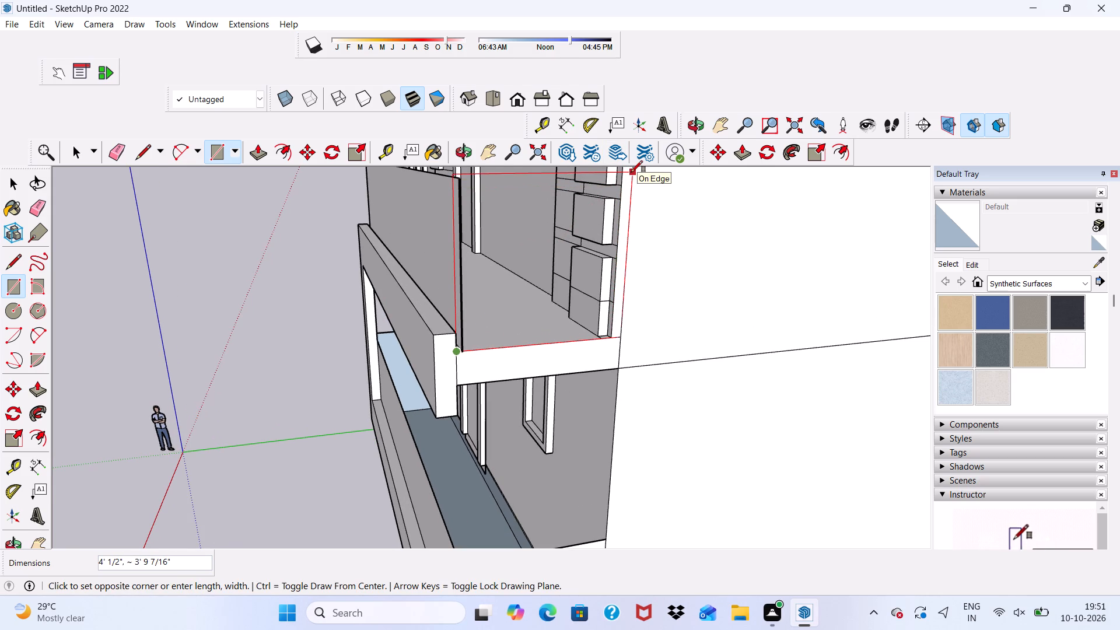
{"action": "left_click", "coordinate": [631, 175]}
{"action": "scroll", "coordinate": [607, 203], "scroll_direction": "down", "scroll_amount": 4}
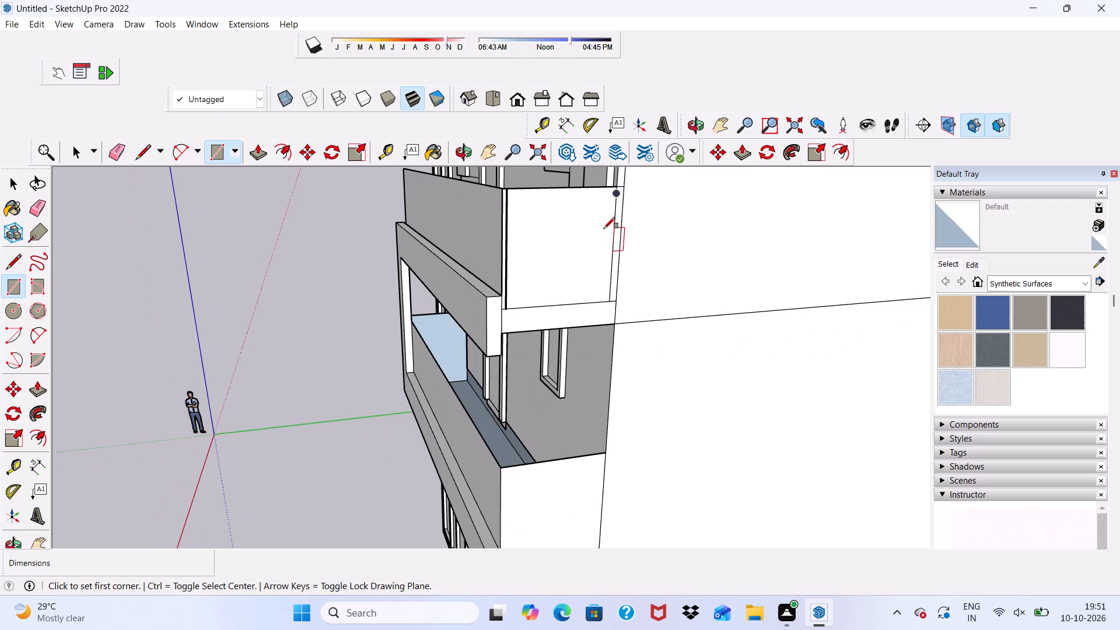
{"action": "key", "text": "space"}
Erase the short horizontal edge segments between the right strip's lowest panels and the strip's outer edge.
{"action": "scroll", "coordinate": [467, 233], "scroll_direction": "down", "scroll_amount": 2}
{"action": "middle_click_drag", "start_coordinate": [466, 235], "coordinate": [717, 279]}
{"action": "scroll", "coordinate": [673, 264], "scroll_direction": "down", "scroll_amount": 5}
{"action": "middle_click_drag", "start_coordinate": [621, 293], "coordinate": [718, 221]}
{"action": "scroll", "coordinate": [718, 221], "scroll_direction": "up", "scroll_amount": 13}
{"action": "middle_click_drag", "start_coordinate": [652, 197], "coordinate": [481, 256]}
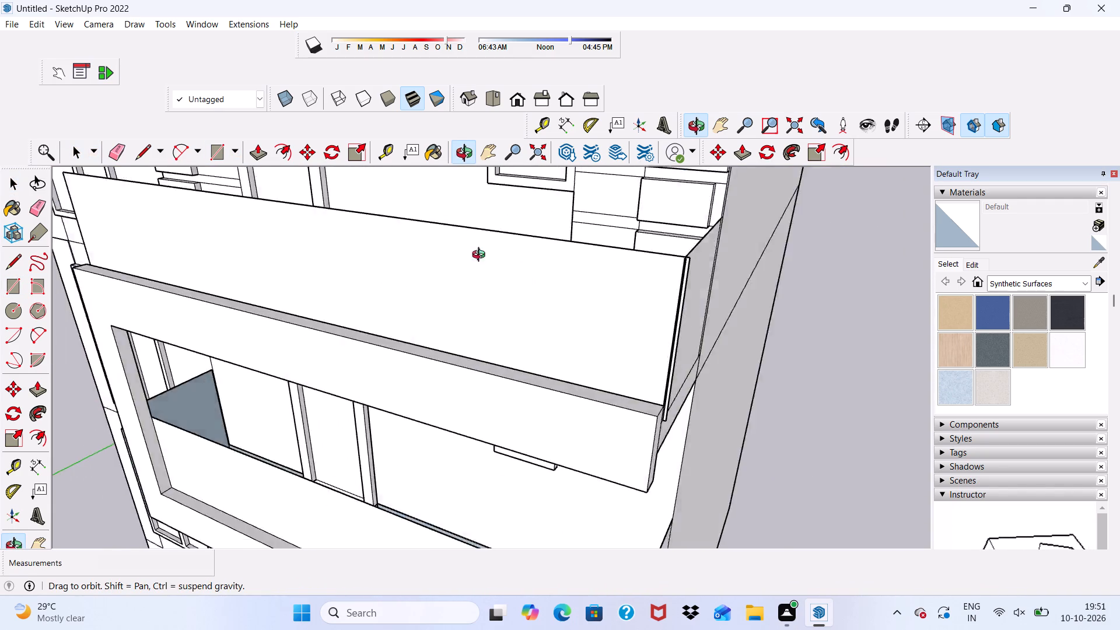
{"action": "middle_click_drag", "start_coordinate": [481, 256], "coordinate": [346, 271]}
{"action": "scroll", "coordinate": [630, 264], "scroll_direction": "up", "scroll_amount": 8}
{"action": "scroll", "coordinate": [639, 239], "scroll_direction": "down", "scroll_amount": 10}
{"action": "middle_click_drag", "start_coordinate": [634, 274], "coordinate": [797, 175]}
{"action": "scroll", "coordinate": [794, 177], "scroll_direction": "up", "scroll_amount": 1}
{"action": "scroll", "coordinate": [619, 236], "scroll_direction": "down", "scroll_amount": 4}
{"action": "scroll", "coordinate": [575, 233], "scroll_direction": "up", "scroll_amount": 2}
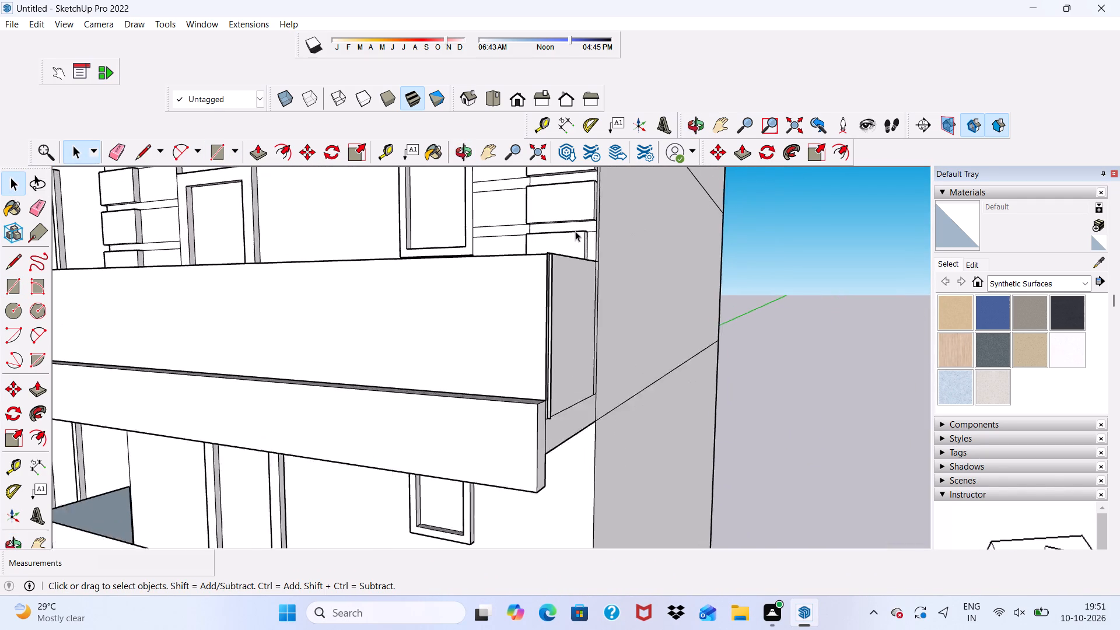
{"action": "scroll", "coordinate": [575, 231], "scroll_direction": "up", "scroll_amount": 1}
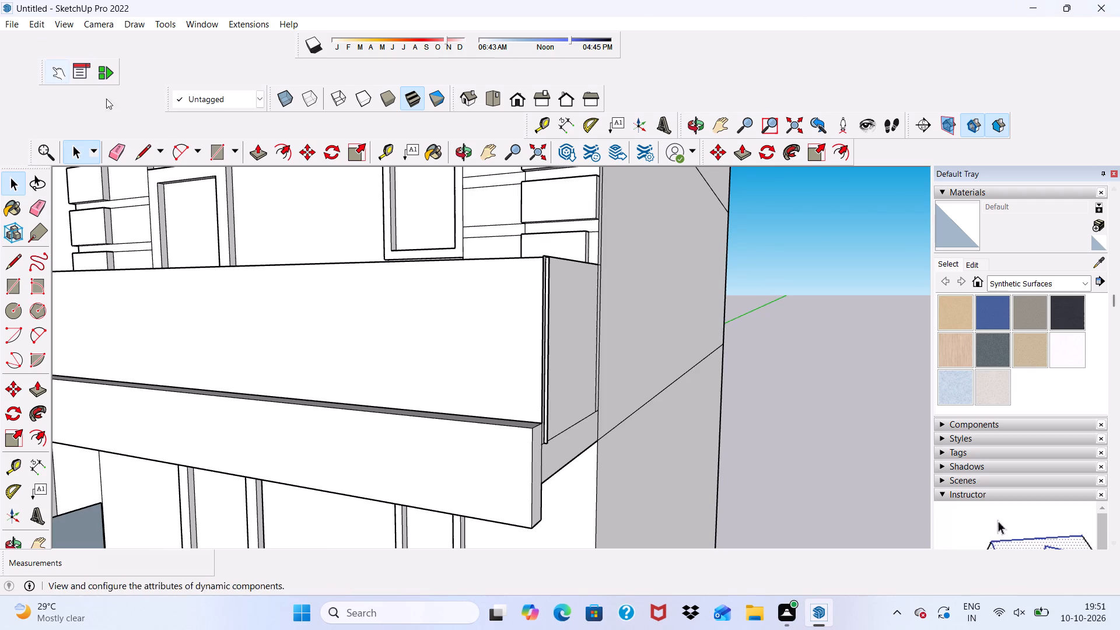
{"action": "left_click", "coordinate": [111, 150]}
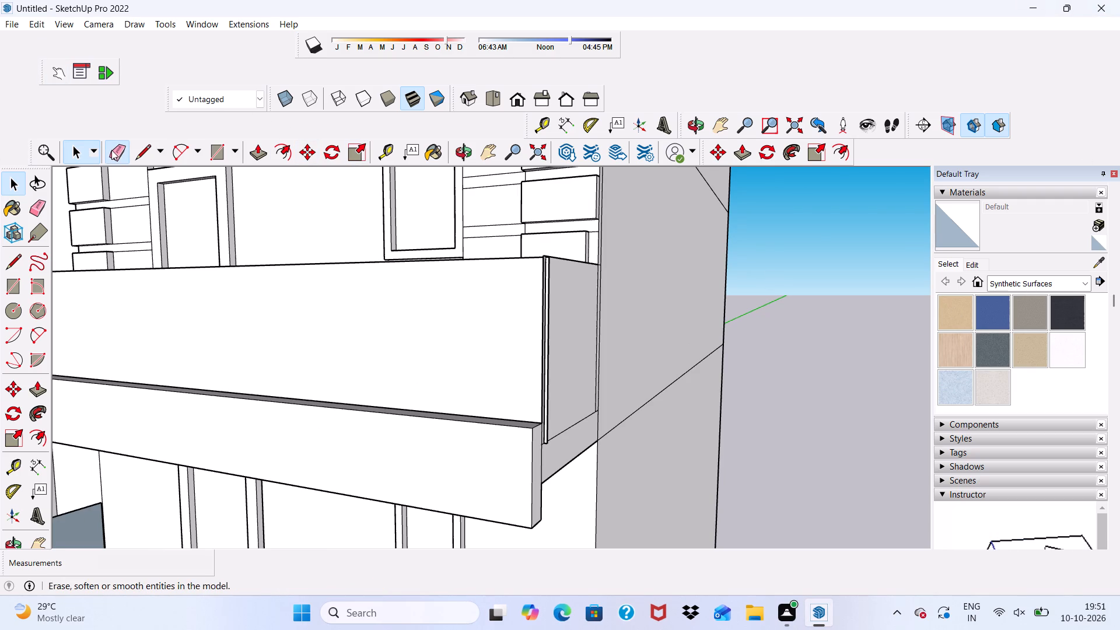
{"action": "scroll", "coordinate": [543, 254], "scroll_direction": "up", "scroll_amount": 14}
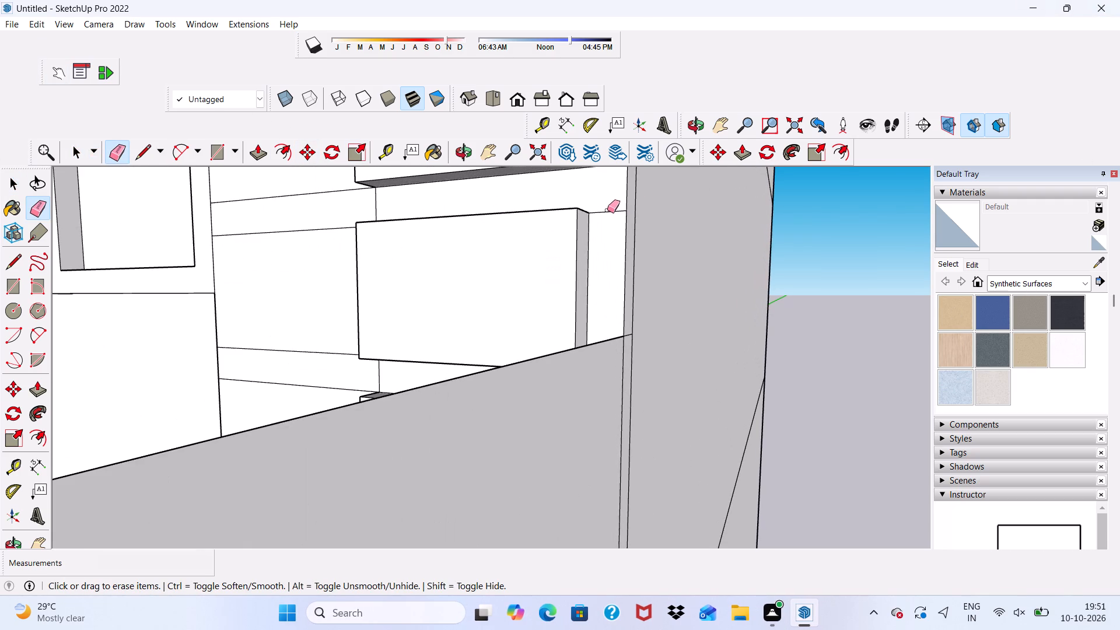
{"action": "left_click_drag", "start_coordinate": [607, 210], "coordinate": [608, 223]}
{"action": "scroll", "coordinate": [600, 224], "scroll_direction": "down", "scroll_amount": 2}
{"action": "middle_click_drag", "start_coordinate": [599, 226], "coordinate": [636, 307]}
{"action": "scroll", "coordinate": [621, 353], "scroll_direction": "up", "scroll_amount": 4}
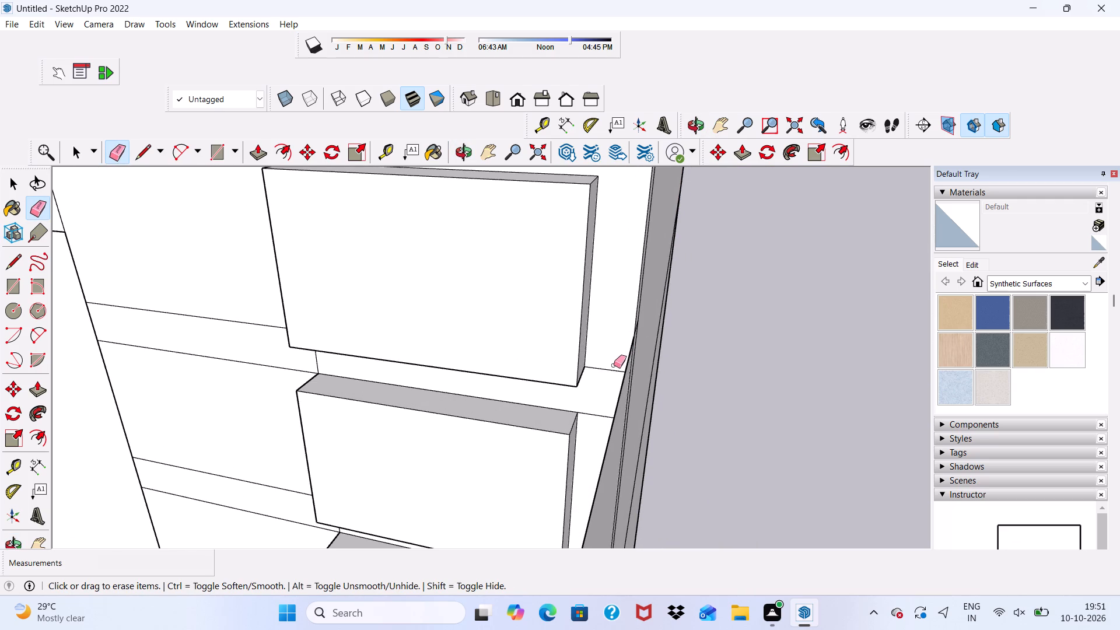
{"action": "left_click_drag", "start_coordinate": [614, 365], "coordinate": [610, 373]}
{"action": "scroll", "coordinate": [624, 283], "scroll_direction": "down", "scroll_amount": 5}
{"action": "key", "text": "space"}
Examine the balcony's right side wall and its corner with the front parapet from several angles.
{"action": "middle_click_drag", "start_coordinate": [654, 285], "coordinate": [653, 182]}
{"action": "scroll", "coordinate": [653, 182], "scroll_direction": "up", "scroll_amount": 1}
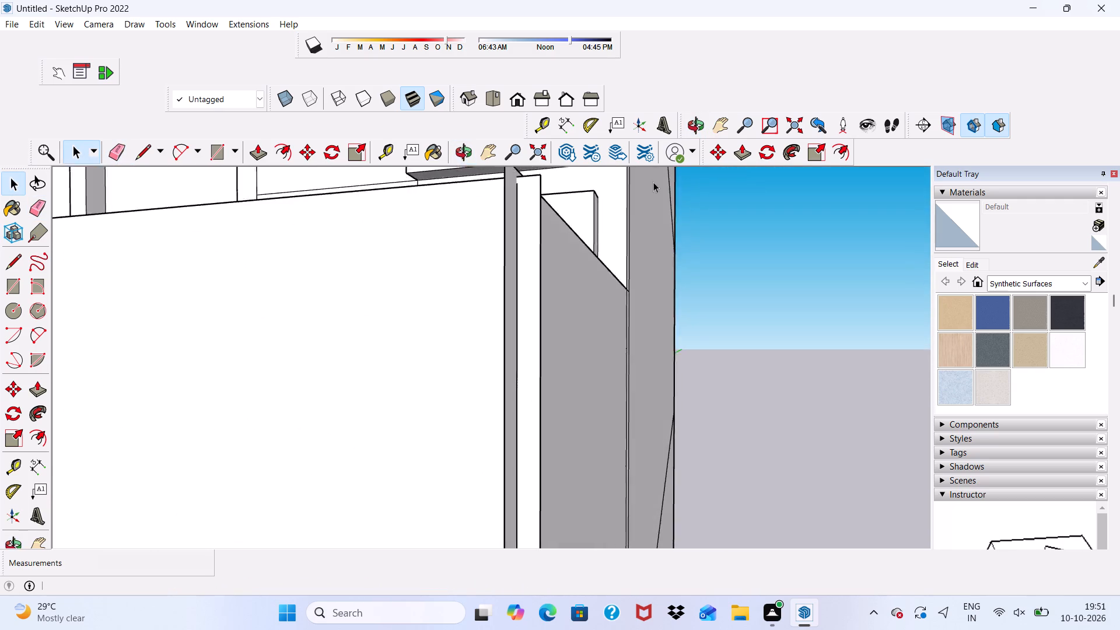
{"action": "scroll", "coordinate": [653, 182], "scroll_direction": "down", "scroll_amount": 10}
{"action": "middle_click_drag", "start_coordinate": [466, 256], "coordinate": [540, 331]}
{"action": "scroll", "coordinate": [632, 336], "scroll_direction": "up", "scroll_amount": 3}
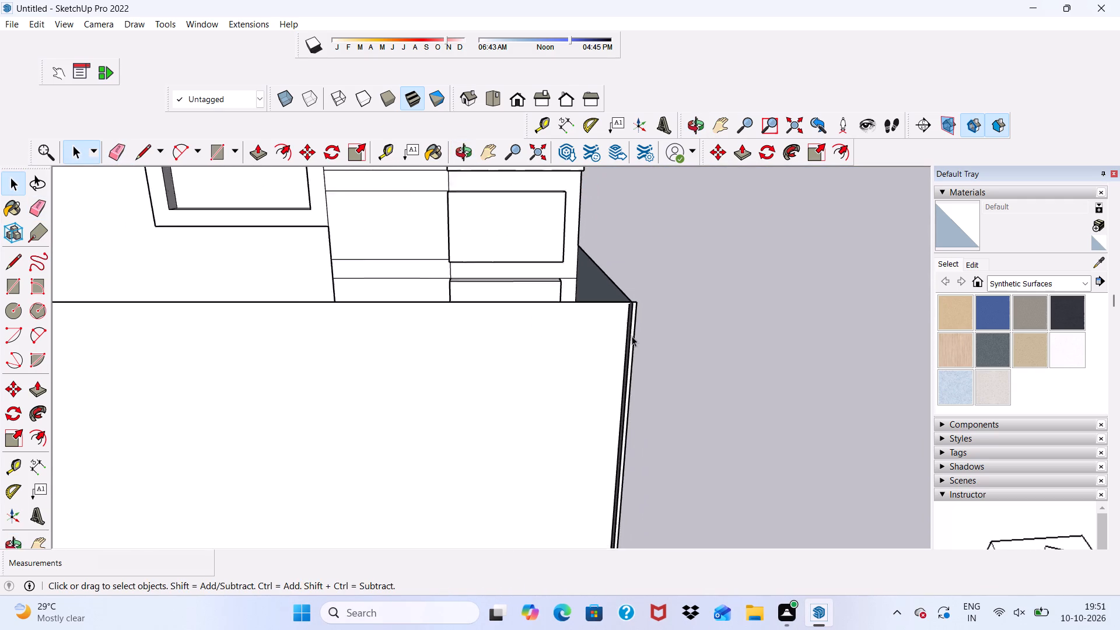
{"action": "scroll", "coordinate": [632, 336], "scroll_direction": "up", "scroll_amount": 7}
{"action": "middle_click_drag", "start_coordinate": [629, 307], "coordinate": [323, 273]}
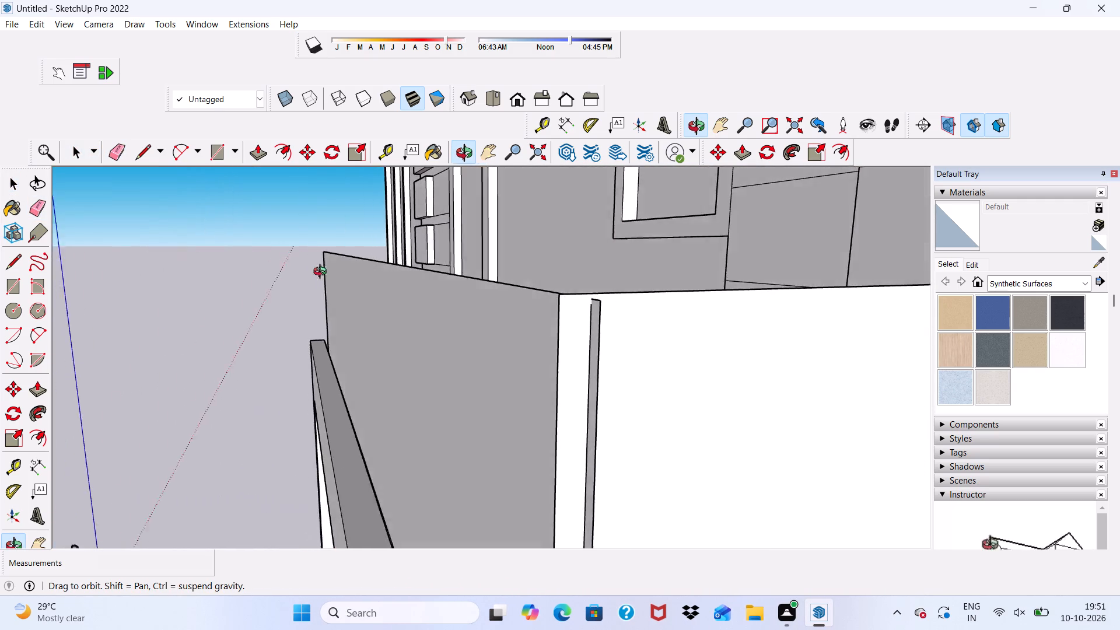
{"action": "middle_click_drag", "start_coordinate": [323, 273], "coordinate": [730, 254]}
{"action": "scroll", "coordinate": [857, 232], "scroll_direction": "up", "scroll_amount": 1}
{"action": "scroll", "coordinate": [762, 233], "scroll_direction": "down", "scroll_amount": 10}
{"action": "scroll", "coordinate": [703, 247], "scroll_direction": "down", "scroll_amount": 5}
{"action": "middle_click_drag", "start_coordinate": [681, 307], "coordinate": [527, 307]}
{"action": "scroll", "coordinate": [537, 288], "scroll_direction": "down", "scroll_amount": 4}
{"action": "scroll", "coordinate": [618, 176], "scroll_direction": "up", "scroll_amount": 9}
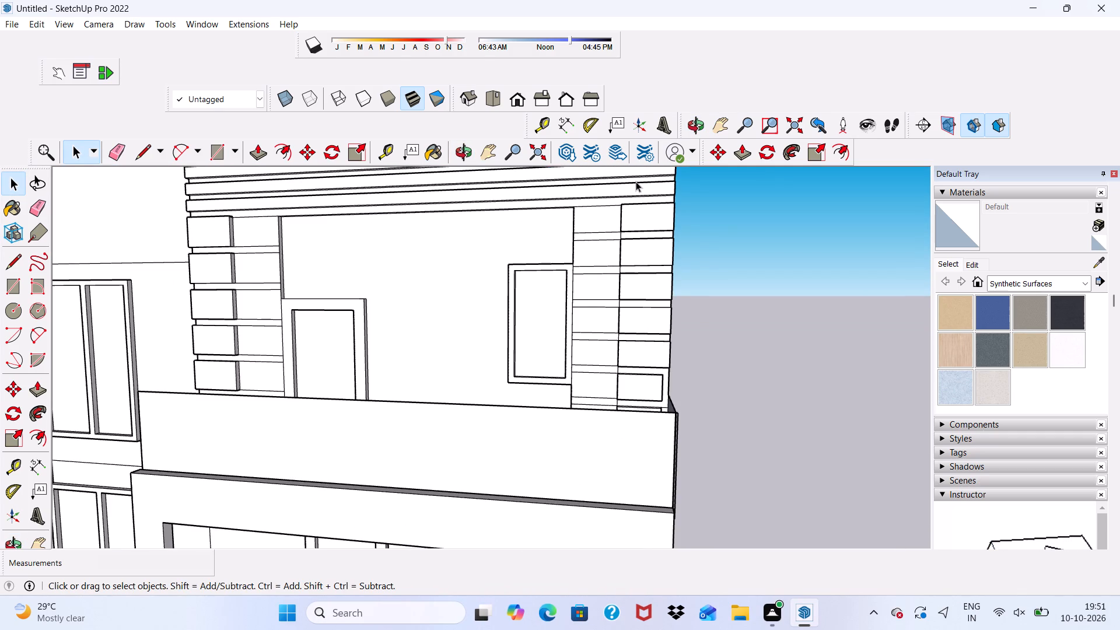
Pull the right strip's top panel's inner side face 1' 10 3/16" across to the strip's inner edge beside the window wall.
{"action": "scroll", "coordinate": [616, 242], "scroll_direction": "down", "scroll_amount": 2}
{"action": "middle_click_drag", "start_coordinate": [561, 273], "coordinate": [834, 327]}
{"action": "scroll", "coordinate": [578, 232], "scroll_direction": "up", "scroll_amount": 4}
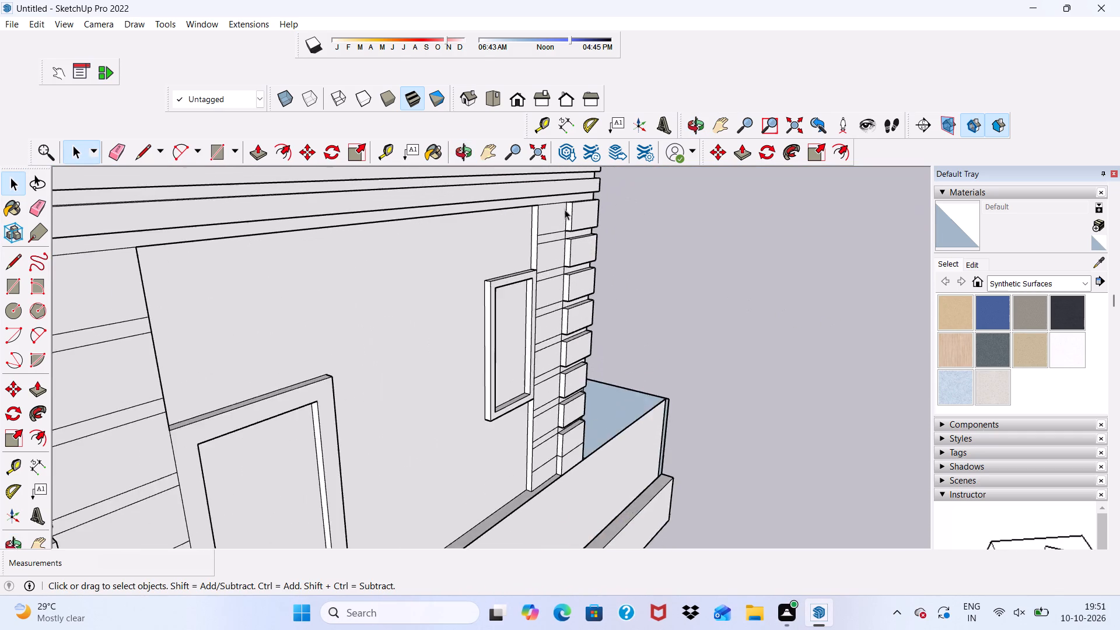
{"action": "scroll", "coordinate": [565, 209], "scroll_direction": "up", "scroll_amount": 12}
{"action": "left_click", "coordinate": [580, 218]}
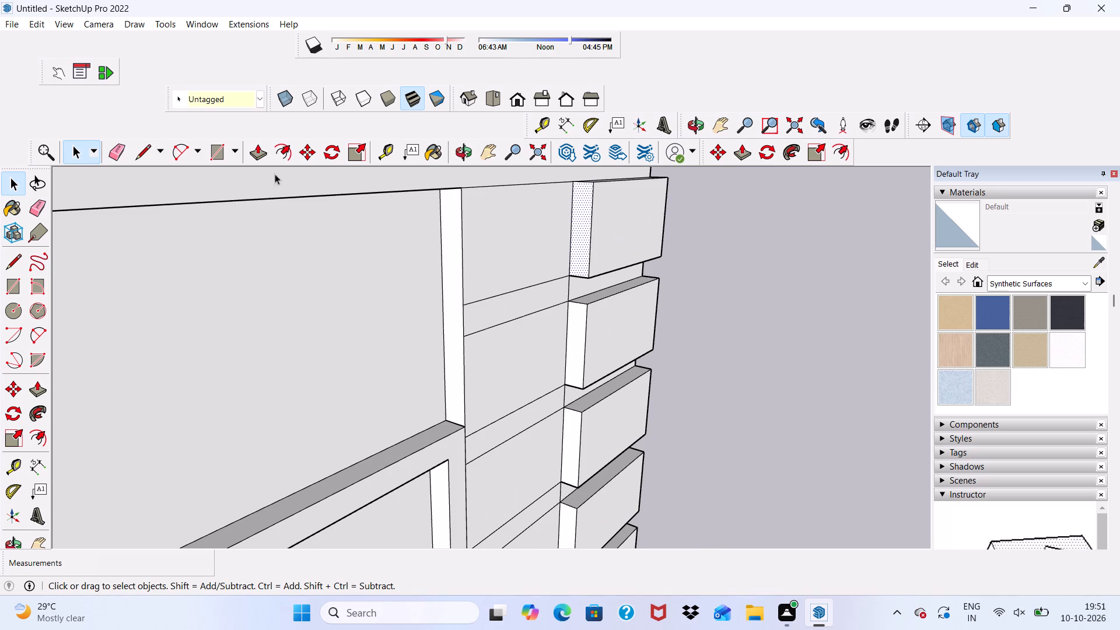
{"action": "left_click", "coordinate": [255, 150]}
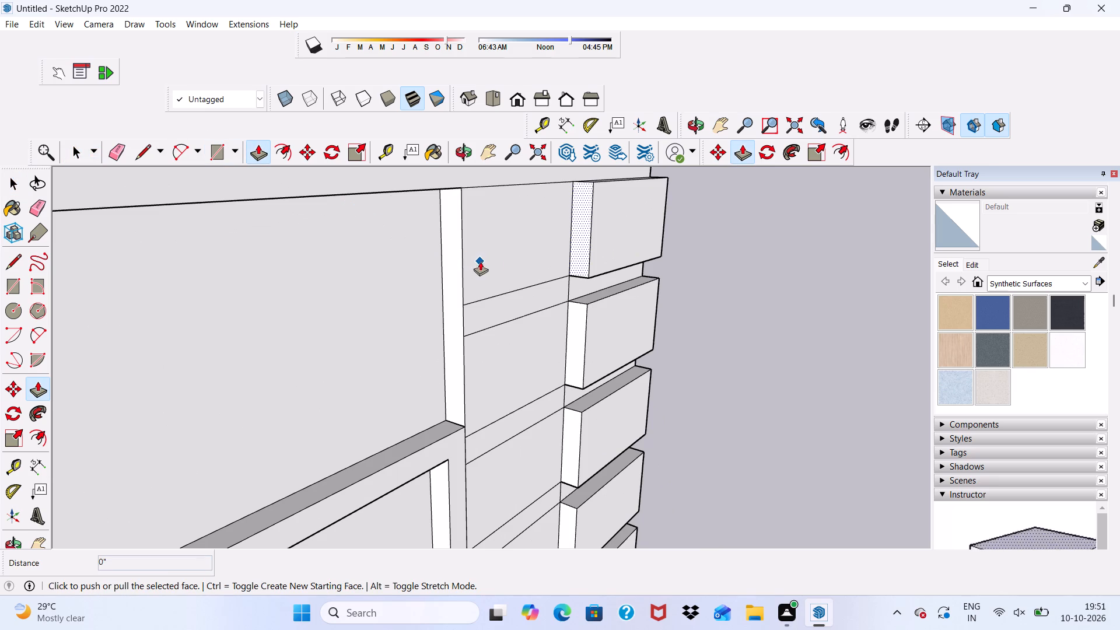
{"action": "left_click", "coordinate": [575, 233]}
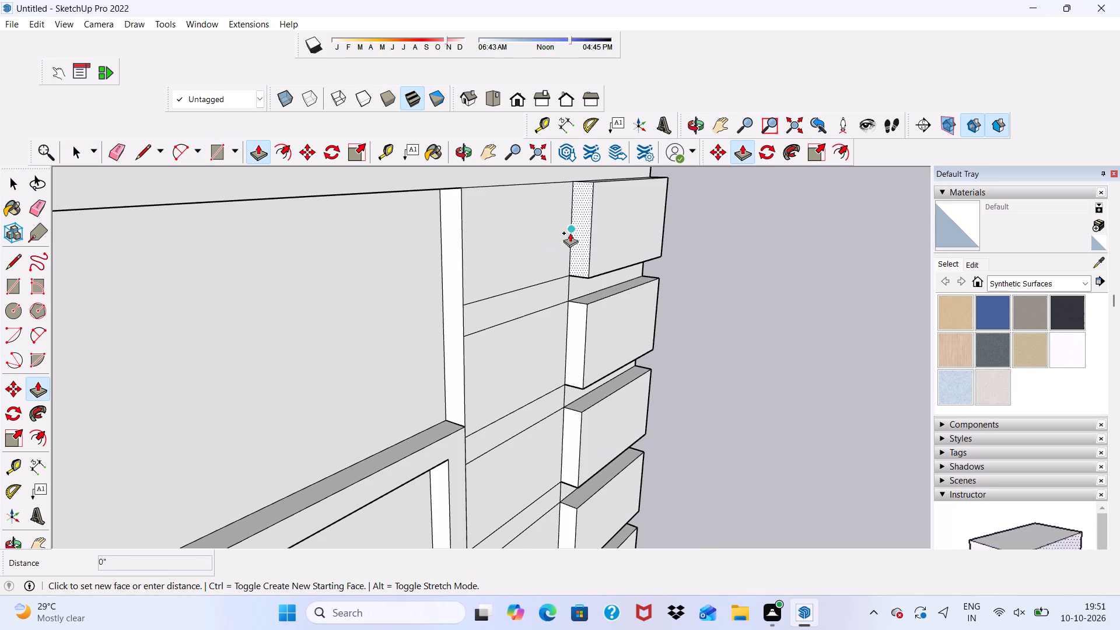
{"action": "left_click", "coordinate": [449, 222]}
{"action": "scroll", "coordinate": [589, 329], "scroll_direction": "up", "scroll_amount": 2}
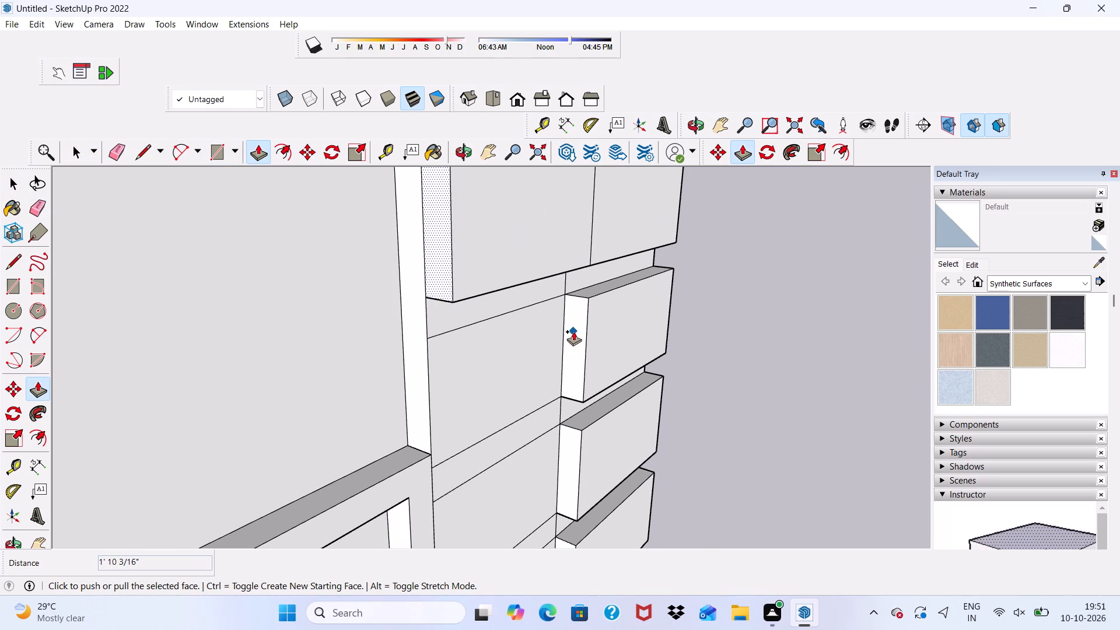
Pull the second panel's inner side face 1' 10 3/16" to the strip's inner edge, undoing any accidental repeat extrusion.
{"action": "key", "text": "space"}
{"action": "left_click", "coordinate": [573, 331]}
{"action": "left_click", "coordinate": [249, 146]}
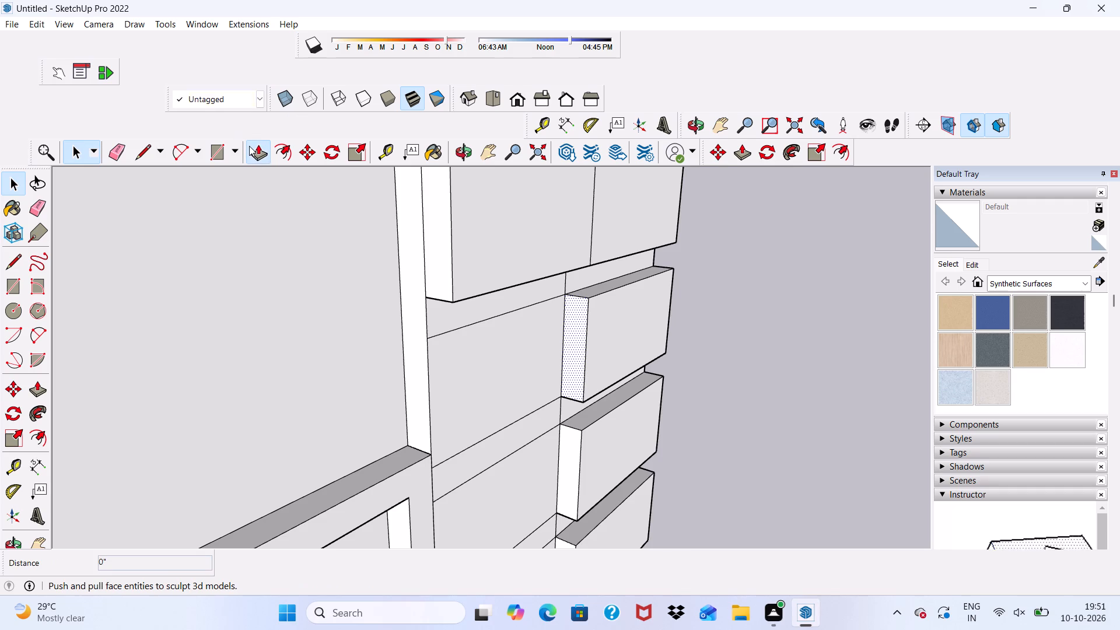
{"action": "left_click", "coordinate": [583, 323]}
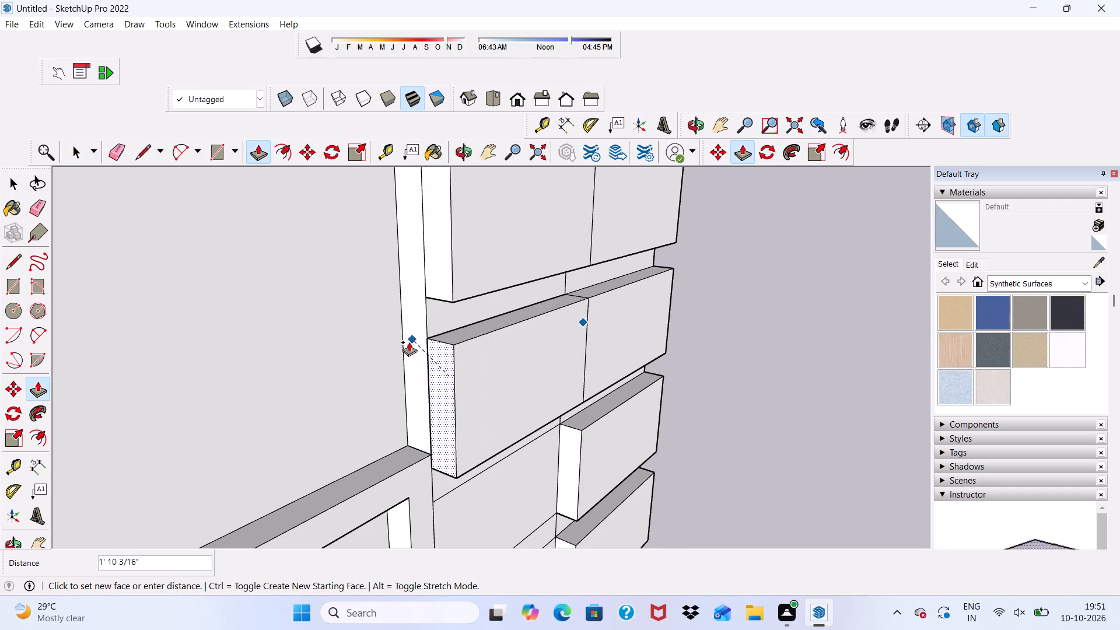
{"action": "left_click", "coordinate": [417, 349]}
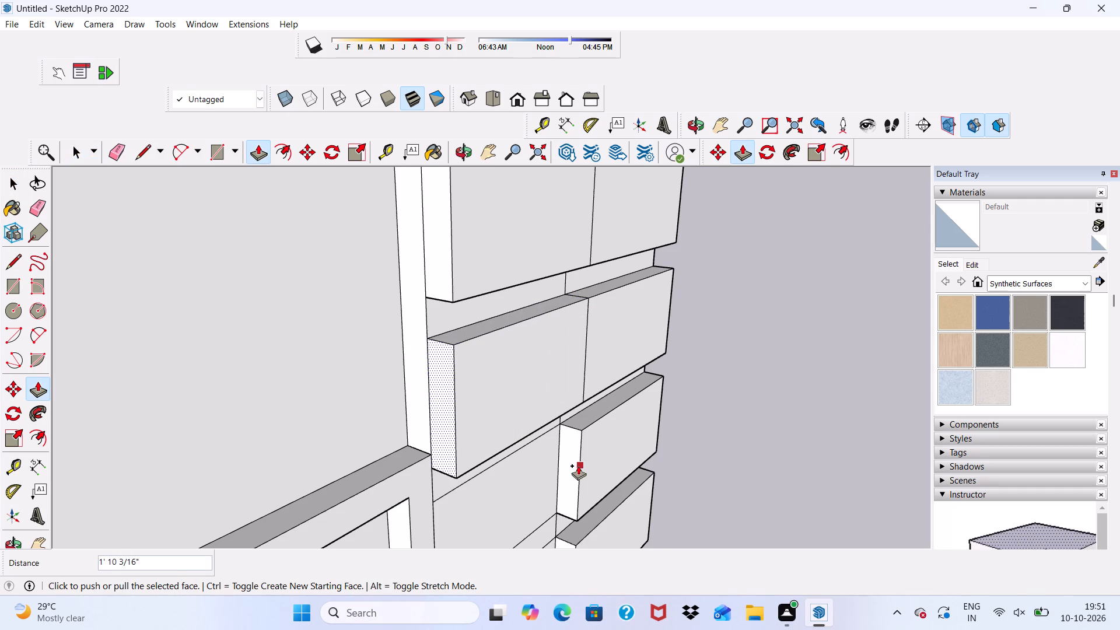
{"action": "double_click", "coordinate": [573, 467]}
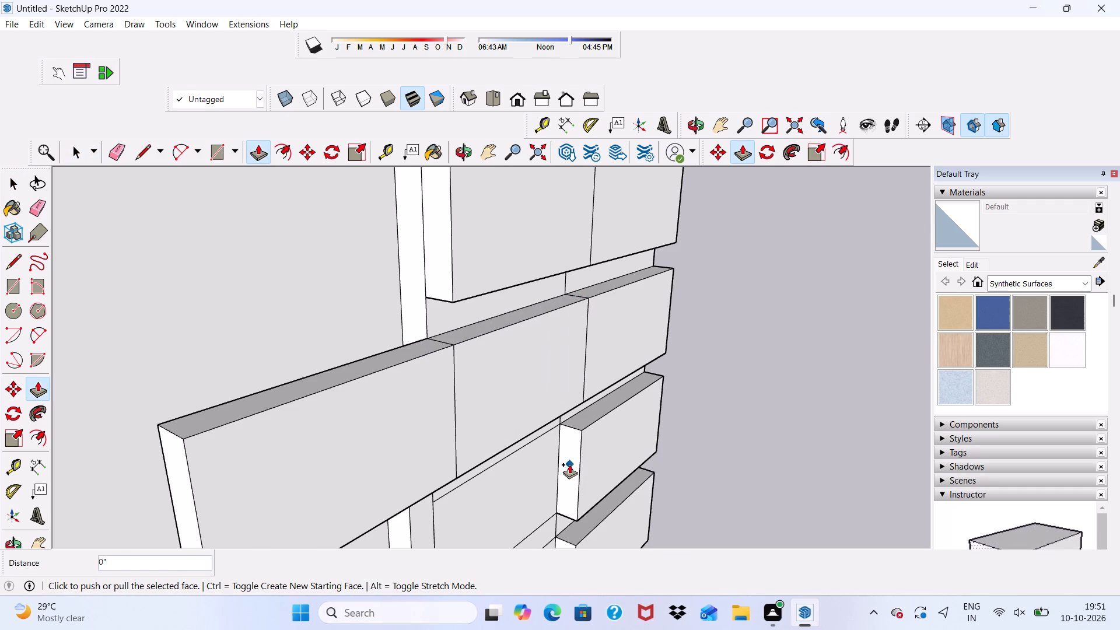
{"action": "key", "text": "ctrl+z"}
Pull the third panel's inner side face 1' 10 3/16" across to the strip's inner edge.
{"action": "key", "text": "space"}
{"action": "left_click", "coordinate": [569, 460]}
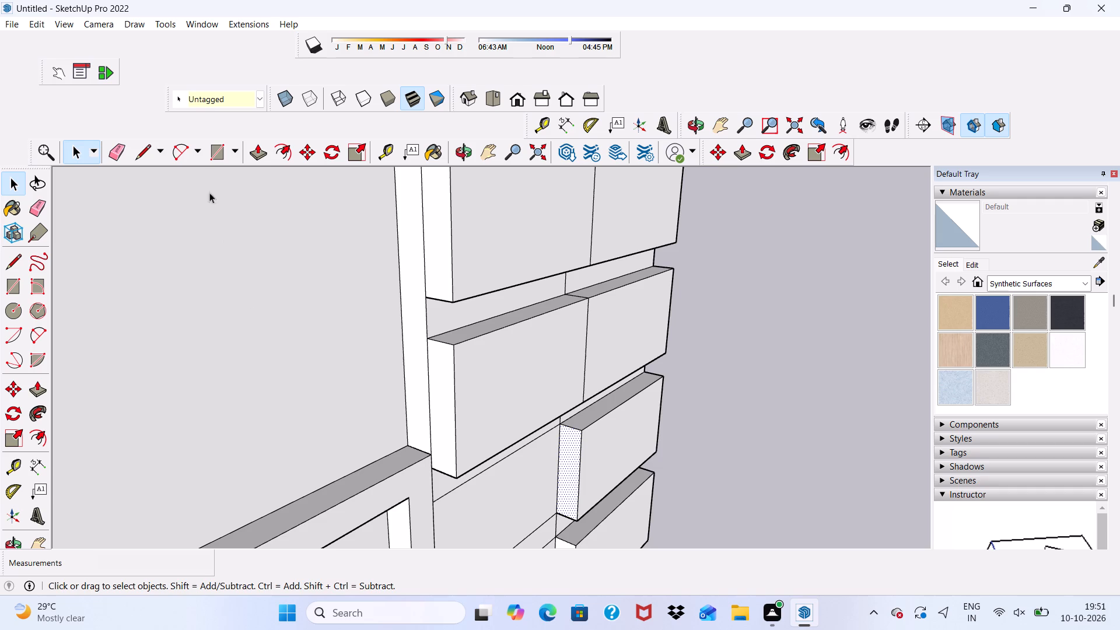
{"action": "left_click", "coordinate": [256, 143]}
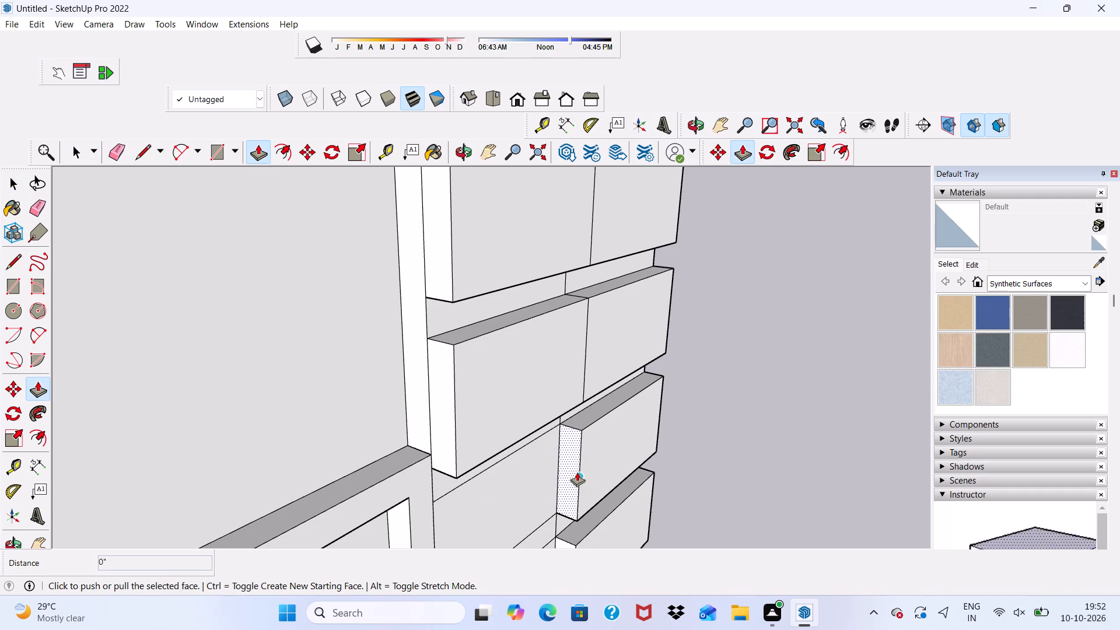
{"action": "left_click", "coordinate": [577, 472]}
{"action": "scroll", "coordinate": [440, 471], "scroll_direction": "down", "scroll_amount": 1}
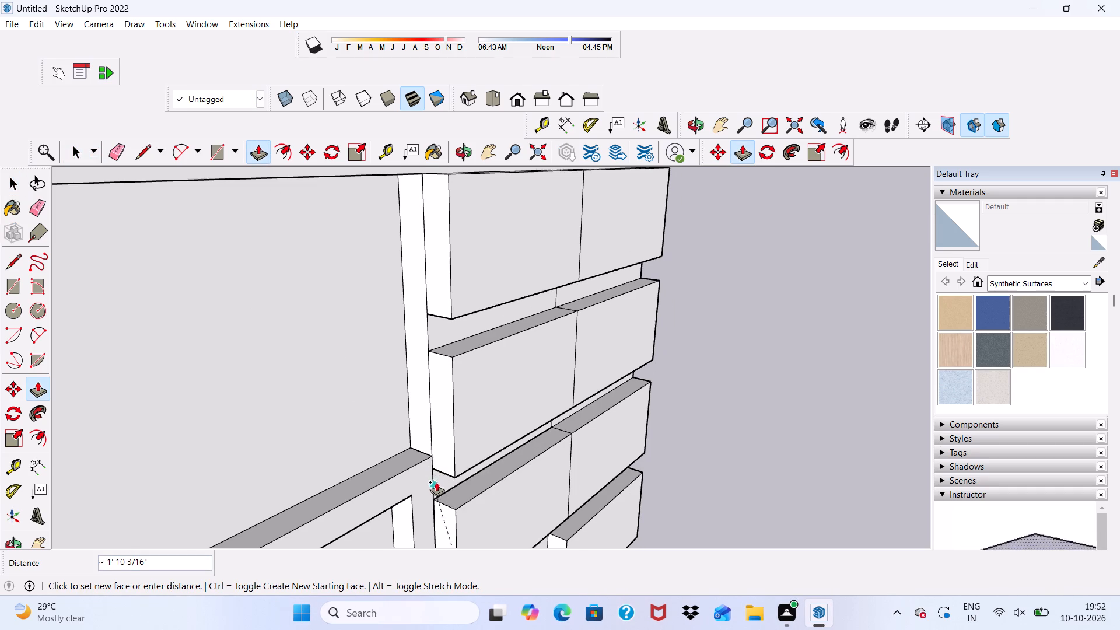
{"action": "left_click", "coordinate": [453, 463]}
Pull the right strip's fourth panel's inner side face 1' 10 3/16" across to the strip's inner edge beside the window wall.
{"action": "scroll", "coordinate": [470, 397], "scroll_direction": "down", "scroll_amount": 5}
{"action": "scroll", "coordinate": [530, 505], "scroll_direction": "up", "scroll_amount": 5}
{"action": "scroll", "coordinate": [519, 468], "scroll_direction": "down", "scroll_amount": 6}
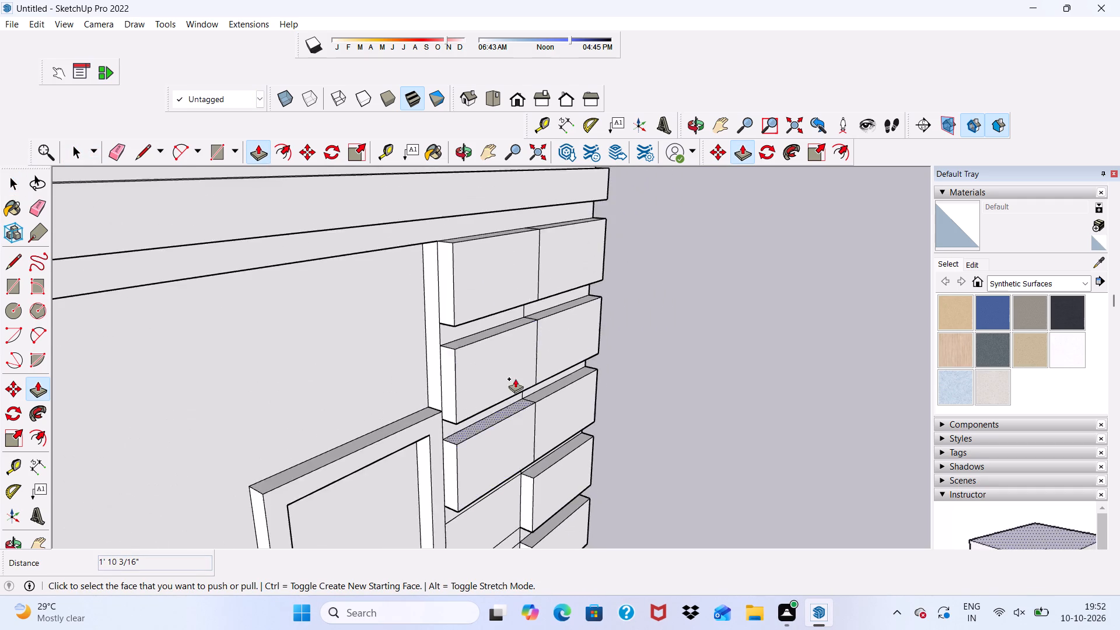
{"action": "scroll", "coordinate": [506, 372], "scroll_direction": "down", "scroll_amount": 2}
{"action": "scroll", "coordinate": [531, 472], "scroll_direction": "up", "scroll_amount": 9}
{"action": "left_click", "coordinate": [520, 478]}
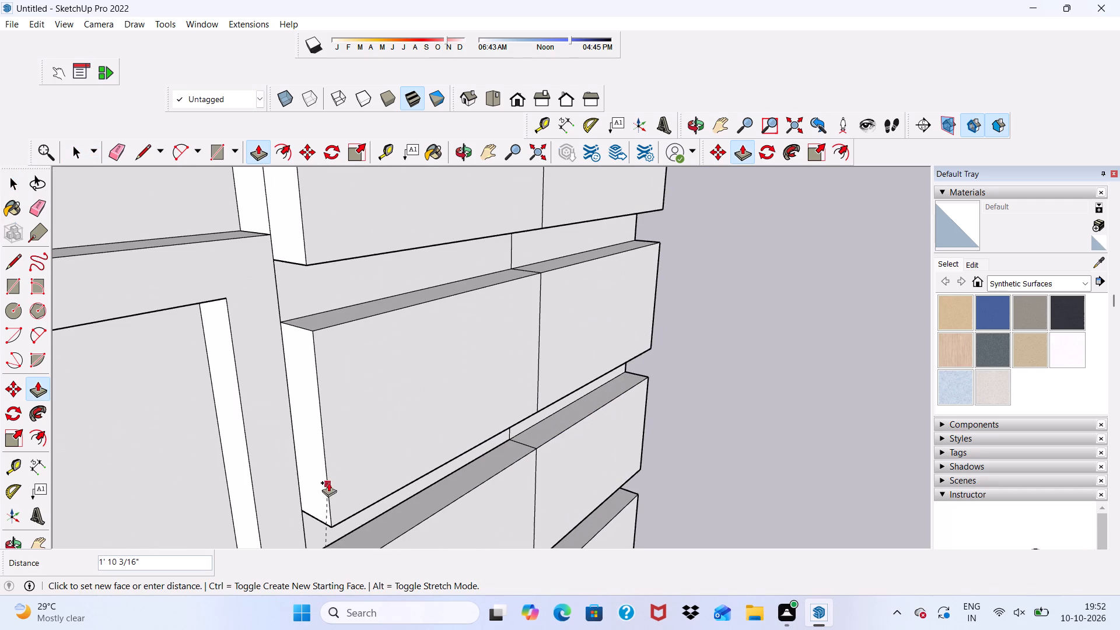
{"action": "left_click", "coordinate": [320, 457]}
Pull the fifth panel's inner side face 1' 10 3/16" across to the right strip's inner edge.
{"action": "scroll", "coordinate": [355, 398], "scroll_direction": "down", "scroll_amount": 6}
{"action": "scroll", "coordinate": [450, 407], "scroll_direction": "down", "scroll_amount": 1}
{"action": "scroll", "coordinate": [424, 351], "scroll_direction": "down", "scroll_amount": 5}
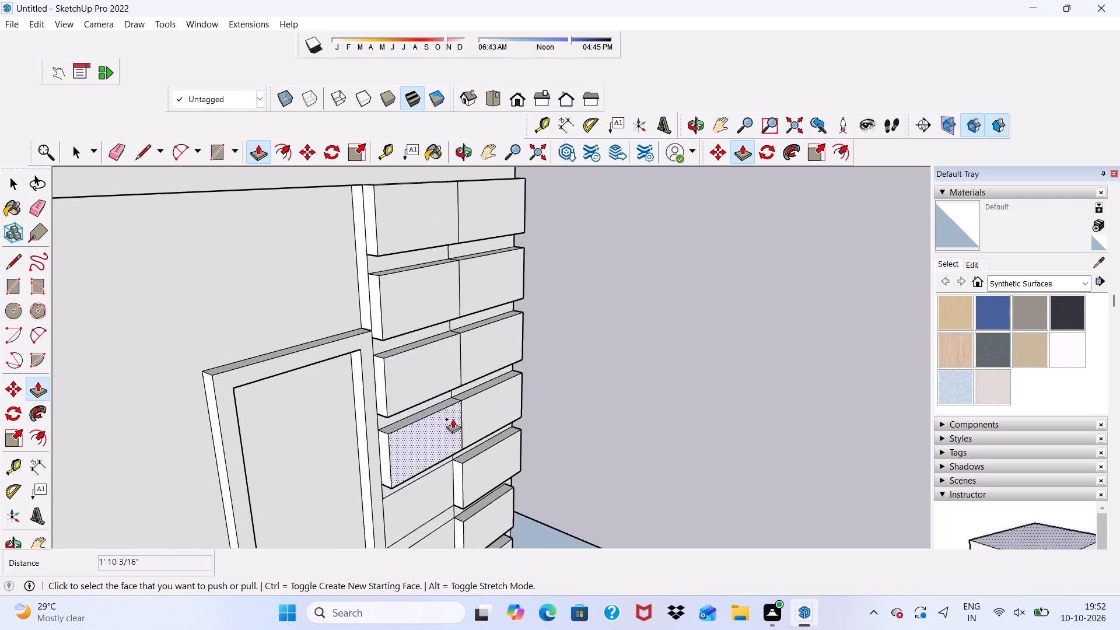
{"action": "scroll", "coordinate": [433, 496], "scroll_direction": "up", "scroll_amount": 7}
{"action": "left_click", "coordinate": [472, 474]}
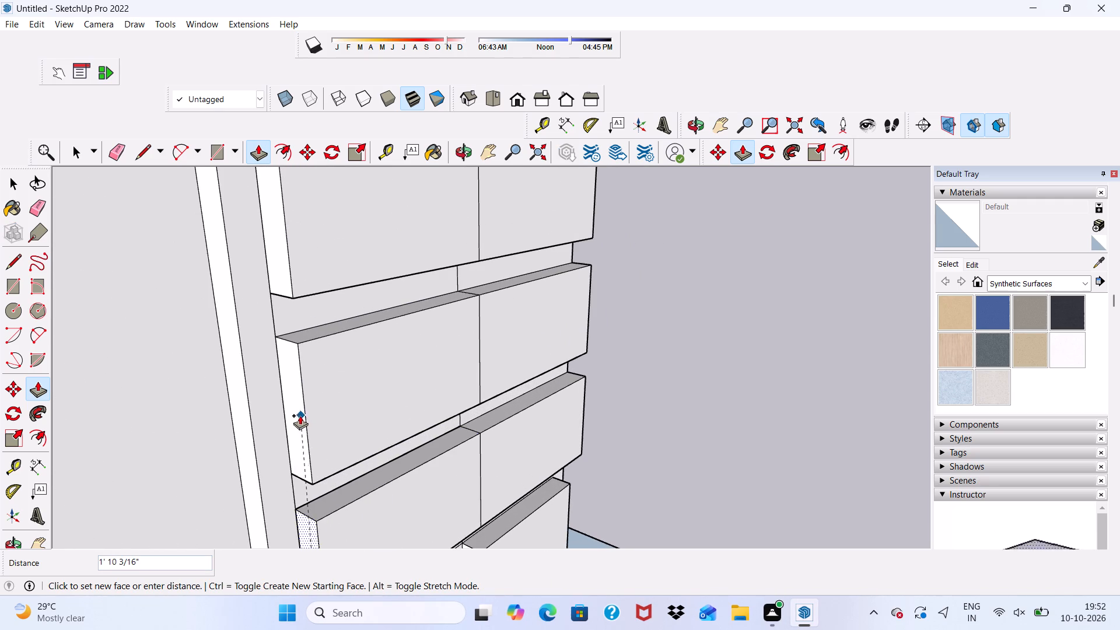
{"action": "left_click", "coordinate": [300, 407]}
Pull the sixth and seventh panels' inner side faces 1' 10 3/16" across to the right strip's inner edge.
{"action": "scroll", "coordinate": [300, 407], "scroll_direction": "down", "scroll_amount": 18}
{"action": "scroll", "coordinate": [405, 381], "scroll_direction": "up", "scroll_amount": 8}
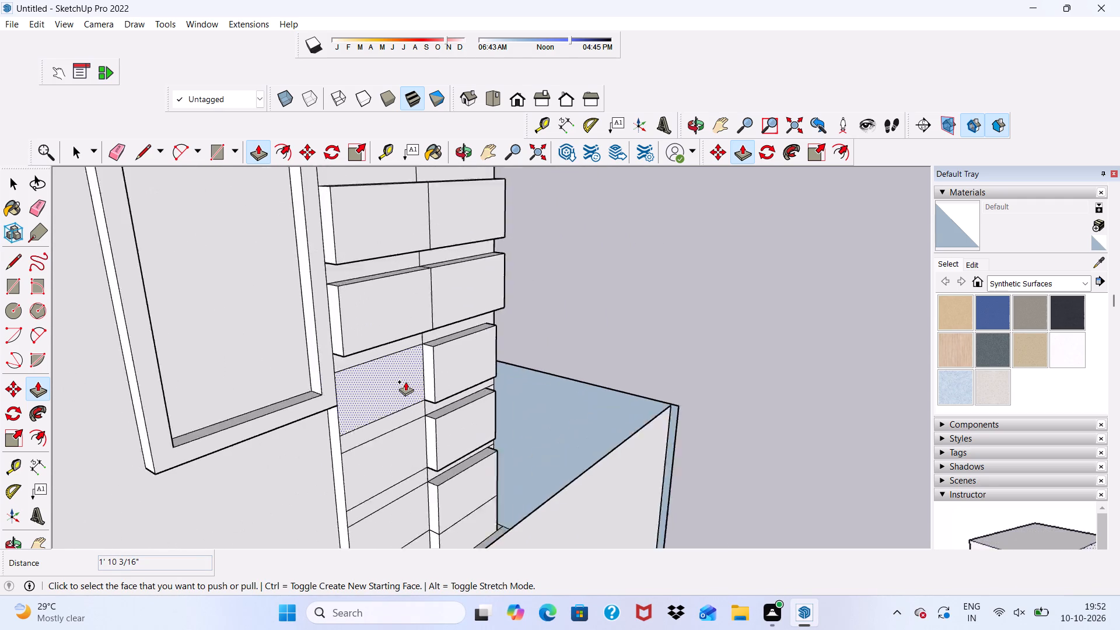
{"action": "scroll", "coordinate": [405, 381], "scroll_direction": "up", "scroll_amount": 7}
{"action": "left_click", "coordinate": [436, 362]}
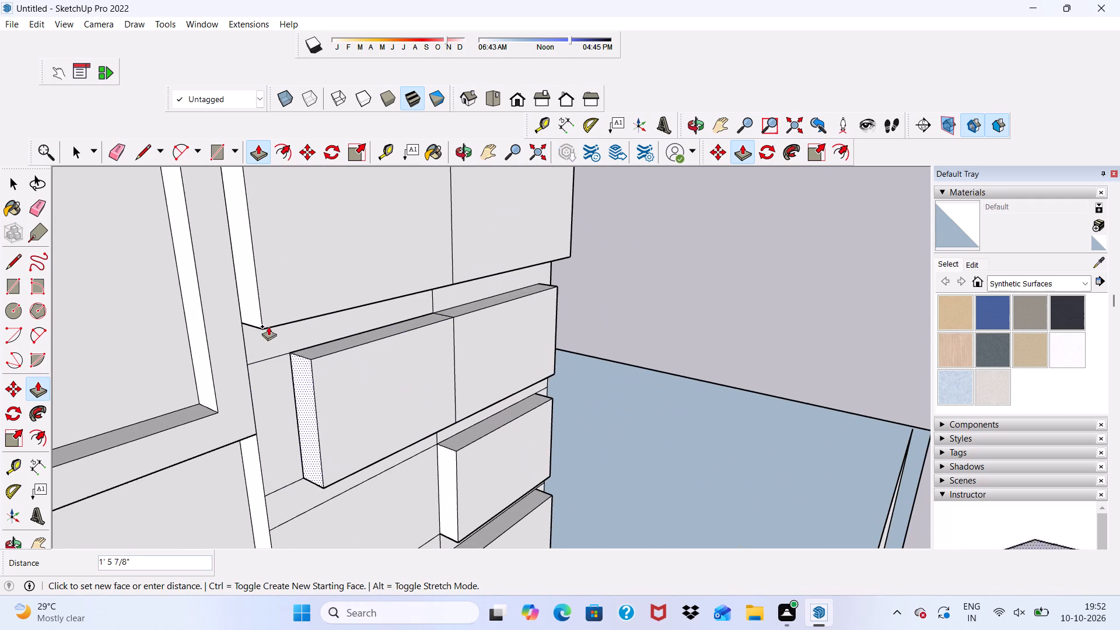
{"action": "left_click", "coordinate": [259, 317]}
{"action": "scroll", "coordinate": [330, 285], "scroll_direction": "down", "scroll_amount": 9}
{"action": "scroll", "coordinate": [428, 387], "scroll_direction": "up", "scroll_amount": 9}
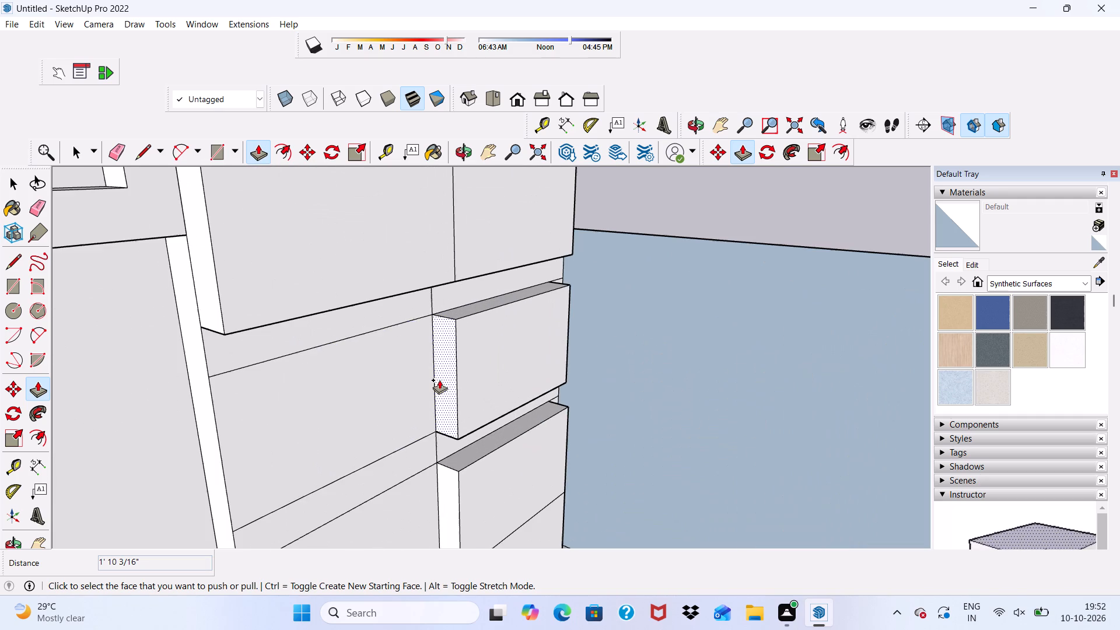
{"action": "left_click", "coordinate": [439, 379]}
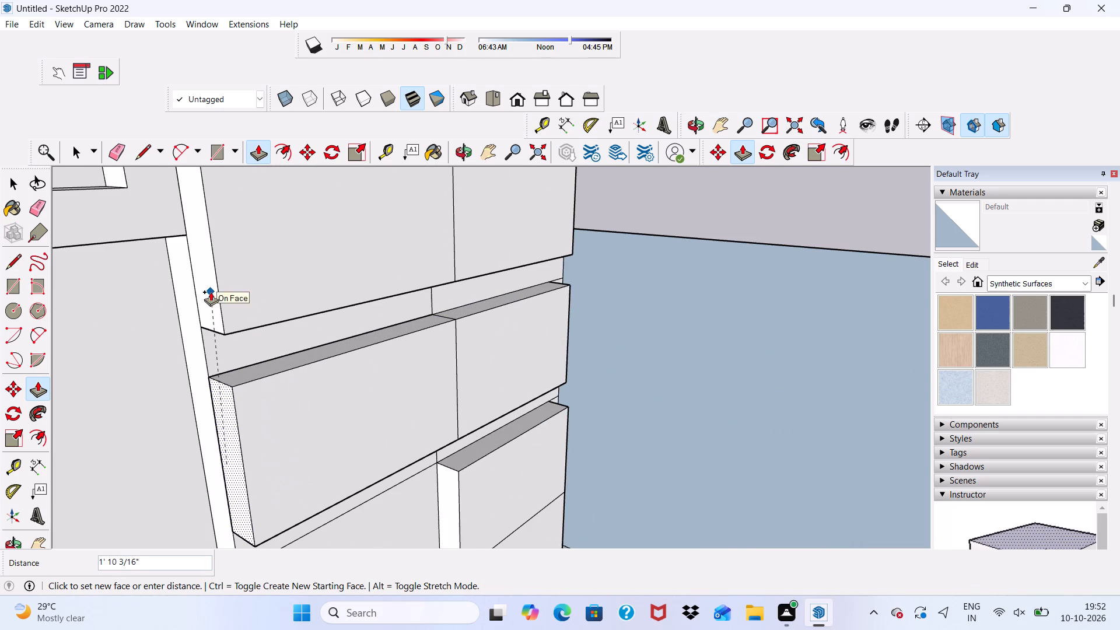
{"action": "left_click", "coordinate": [211, 292]}
Pull the inner side faces of the right strip's two lowest panel pieces near the balcony floor 1' 10 3/16" to the inner edge.
{"action": "scroll", "coordinate": [228, 292], "scroll_direction": "down", "scroll_amount": 9}
{"action": "middle_click_drag", "start_coordinate": [392, 369], "coordinate": [521, 388]}
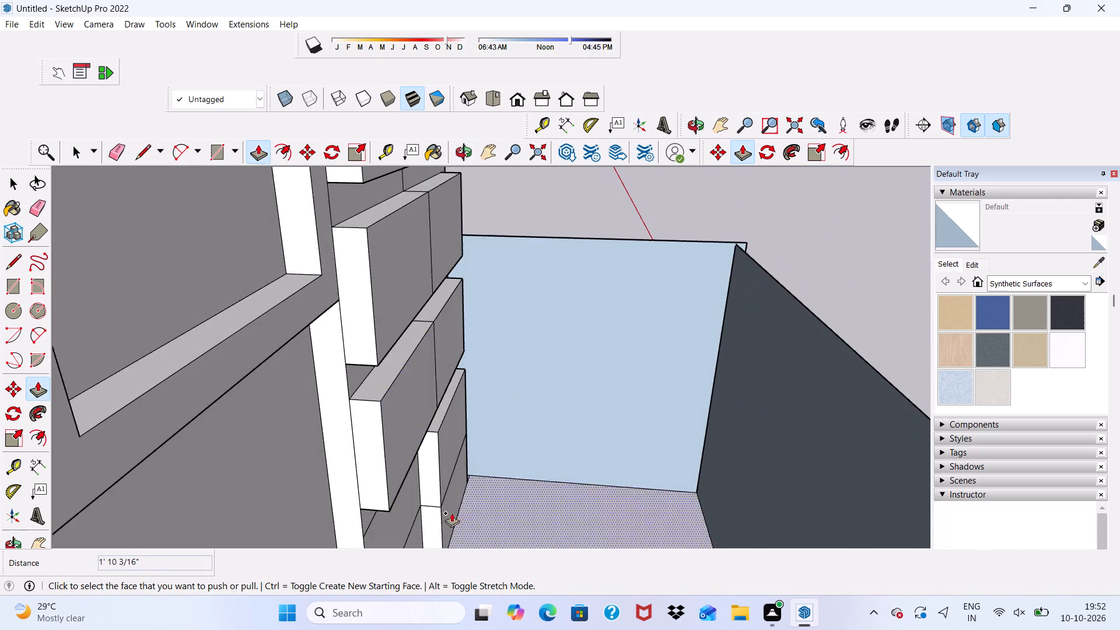
{"action": "scroll", "coordinate": [409, 542], "scroll_direction": "up", "scroll_amount": 5}
{"action": "left_click", "coordinate": [440, 421]}
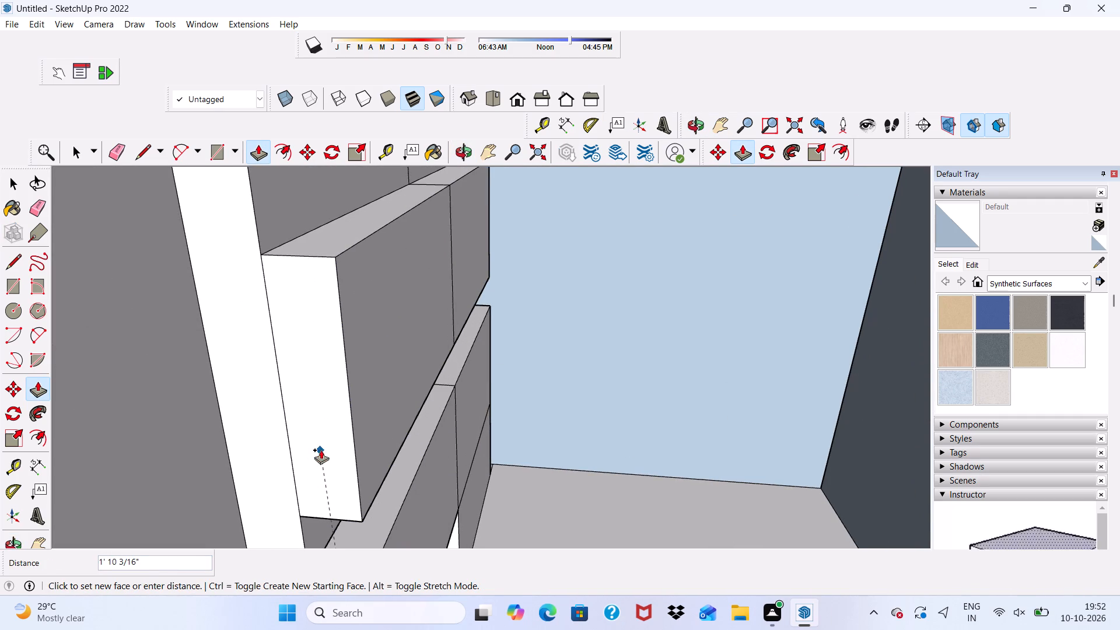
{"action": "left_click", "coordinate": [321, 450]}
{"action": "scroll", "coordinate": [321, 449], "scroll_direction": "down", "scroll_amount": 9}
{"action": "scroll", "coordinate": [449, 457], "scroll_direction": "up", "scroll_amount": 7}
{"action": "left_click", "coordinate": [454, 462]}
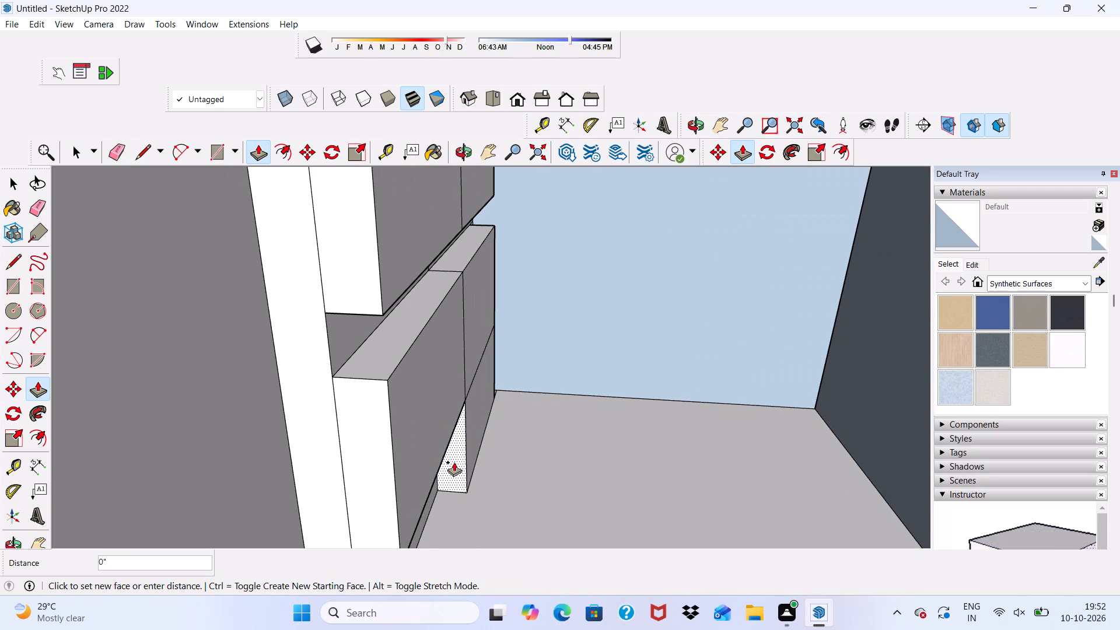
{"action": "left_click", "coordinate": [359, 443]}
Examine the right strip and the whole facade from the front and from above.
{"action": "scroll", "coordinate": [421, 393], "scroll_direction": "down", "scroll_amount": 7}
{"action": "middle_click_drag", "start_coordinate": [519, 374], "coordinate": [356, 365]}
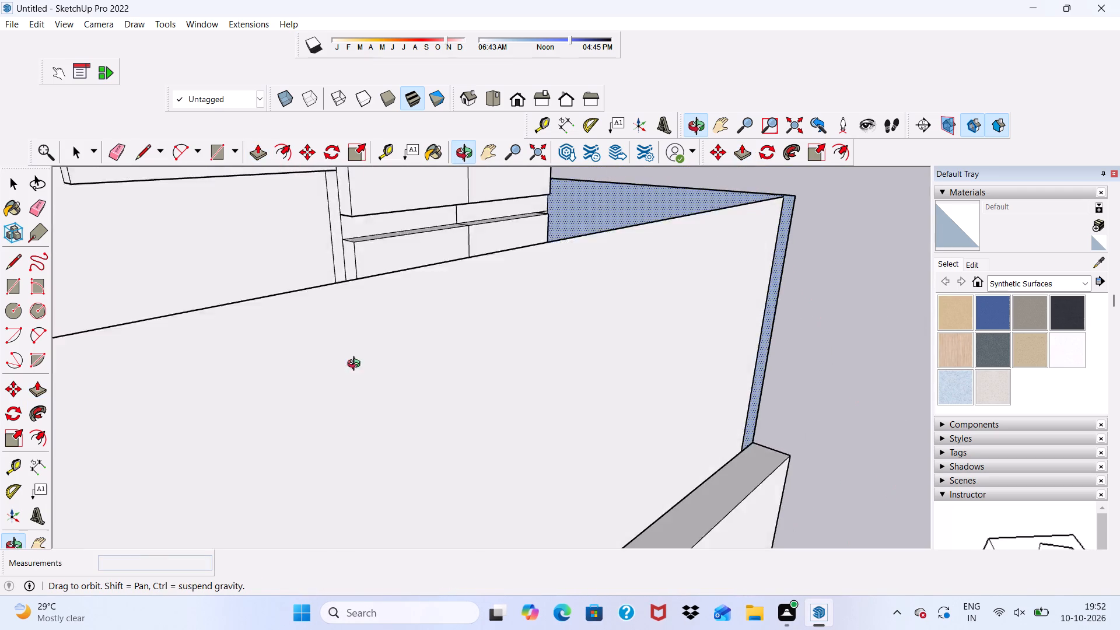
{"action": "middle_click_drag", "start_coordinate": [356, 365], "coordinate": [342, 359]}
{"action": "scroll", "coordinate": [342, 359], "scroll_direction": "down", "scroll_amount": 11}
{"action": "scroll", "coordinate": [523, 343], "scroll_direction": "down", "scroll_amount": 10}
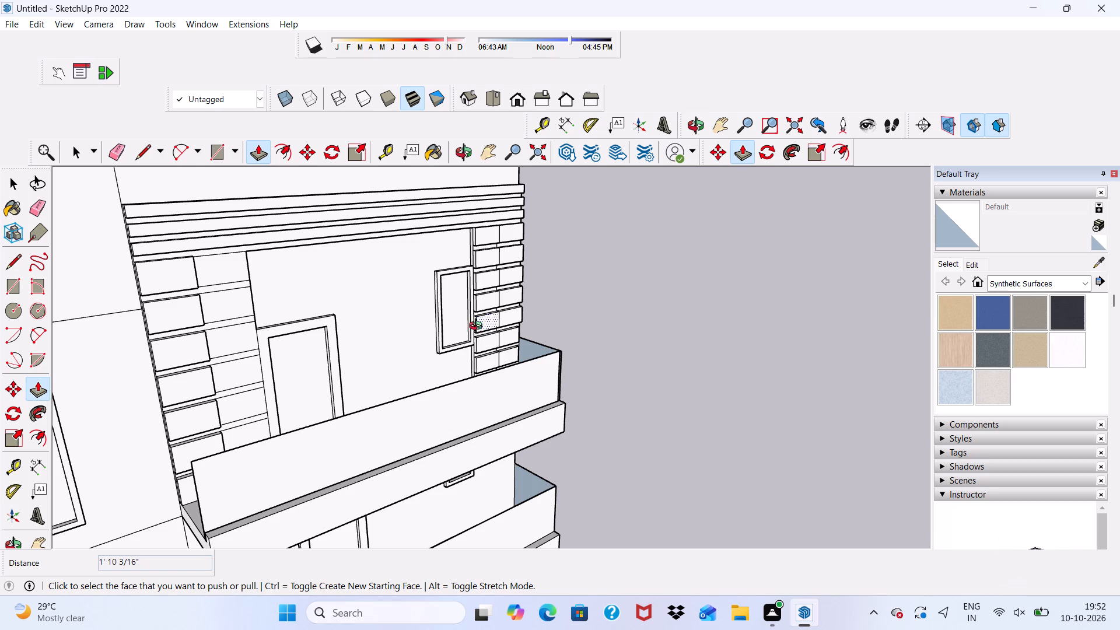
{"action": "middle_click_drag", "start_coordinate": [478, 327], "coordinate": [405, 463]}
{"action": "scroll", "coordinate": [642, 310], "scroll_direction": "up", "scroll_amount": 3}
{"action": "scroll", "coordinate": [673, 299], "scroll_direction": "down", "scroll_amount": 6}
{"action": "middle_click_drag", "start_coordinate": [810, 323], "coordinate": [642, 335]}
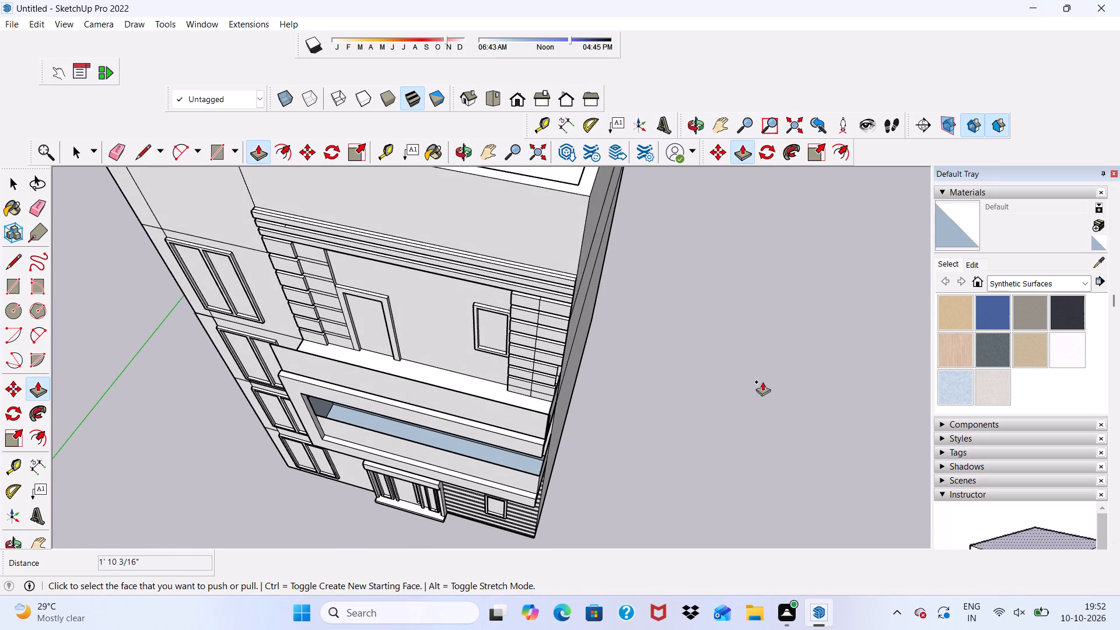
{"action": "scroll", "coordinate": [652, 0], "scroll_direction": "up", "scroll_amount": 3}
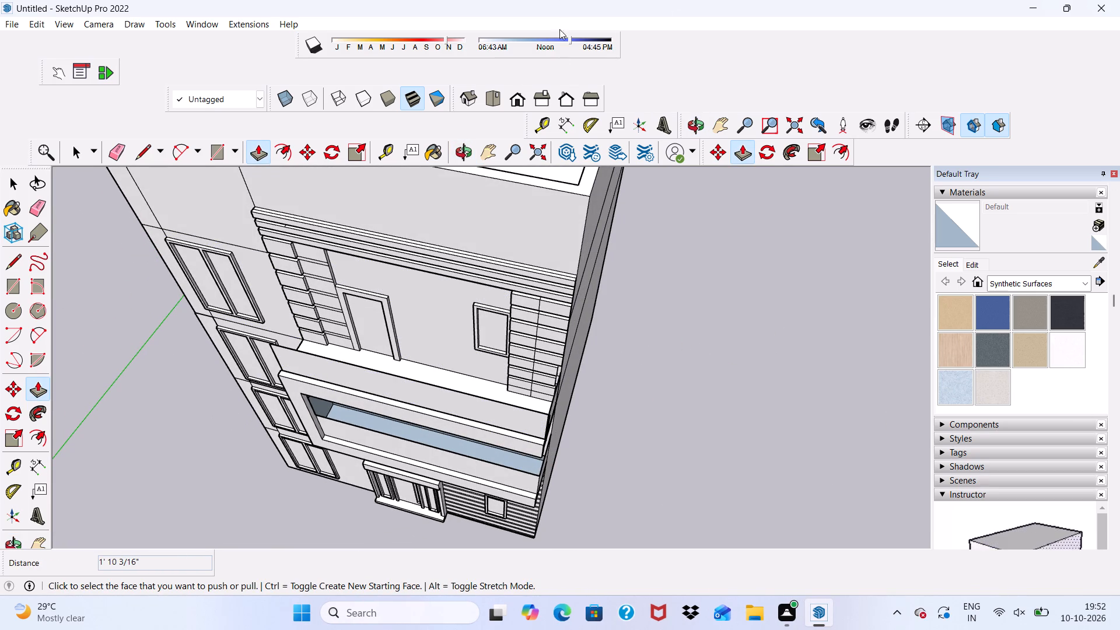
{"action": "scroll", "coordinate": [552, 82], "scroll_direction": "up", "scroll_amount": 5}
{"action": "scroll", "coordinate": [521, 50], "scroll_direction": "down", "scroll_amount": 7}
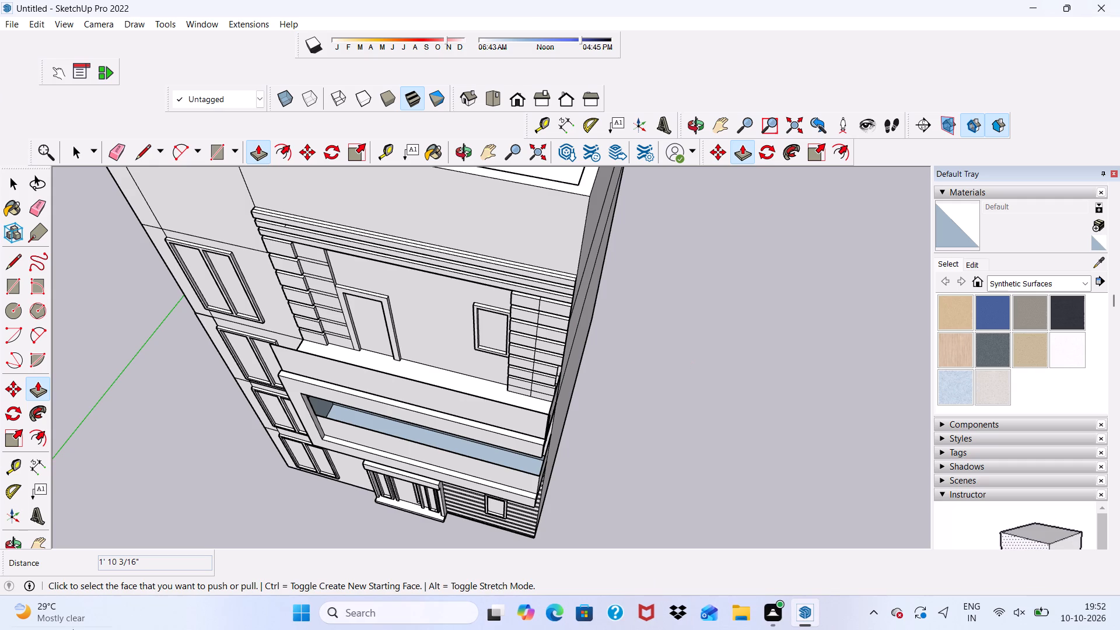
Pull the recessed face beside the left strip's top panel out 3" to match the panel's front.
{"action": "scroll", "coordinate": [20, 509], "scroll_direction": "up", "scroll_amount": 1}
{"action": "scroll", "coordinate": [257, 257], "scroll_direction": "up", "scroll_amount": 2}
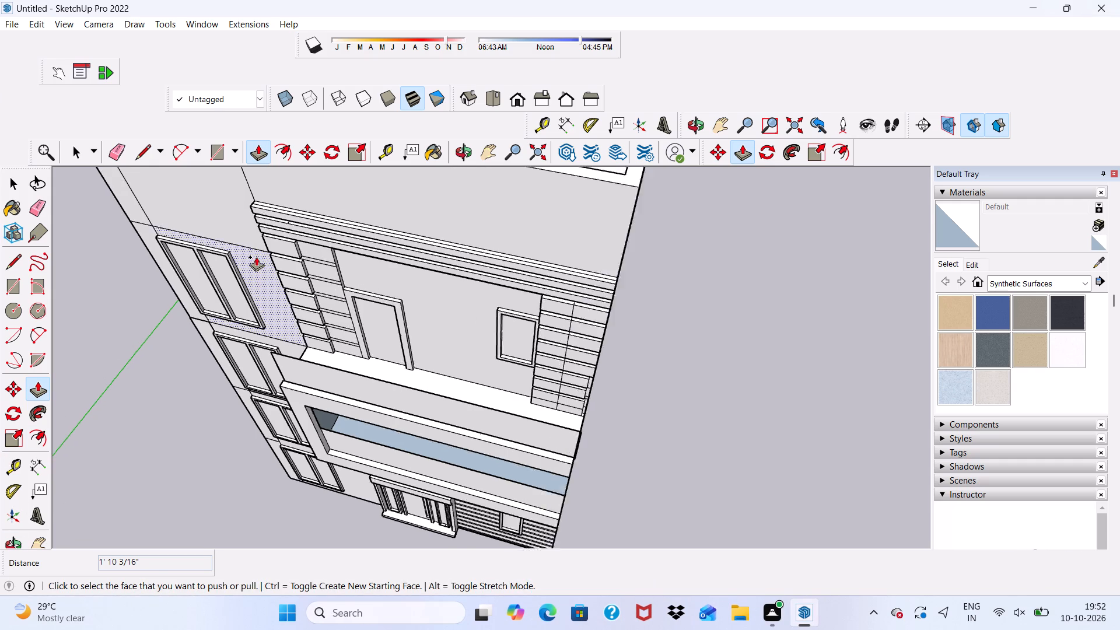
{"action": "scroll", "coordinate": [256, 257], "scroll_direction": "up", "scroll_amount": 15}
{"action": "left_click", "coordinate": [293, 254]}
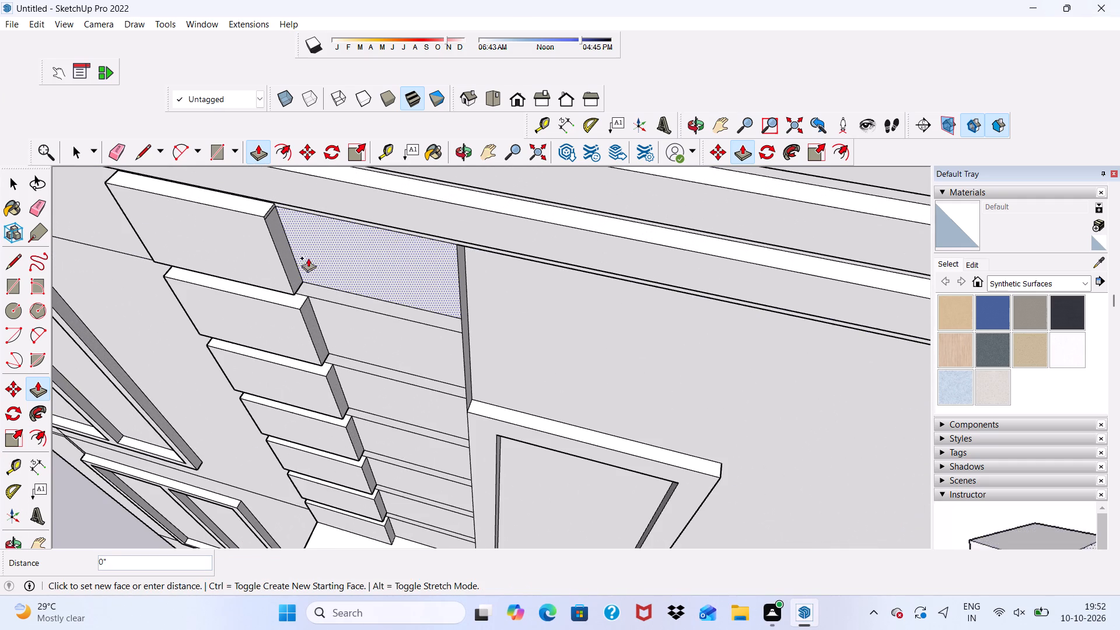
{"action": "left_click", "coordinate": [233, 235]}
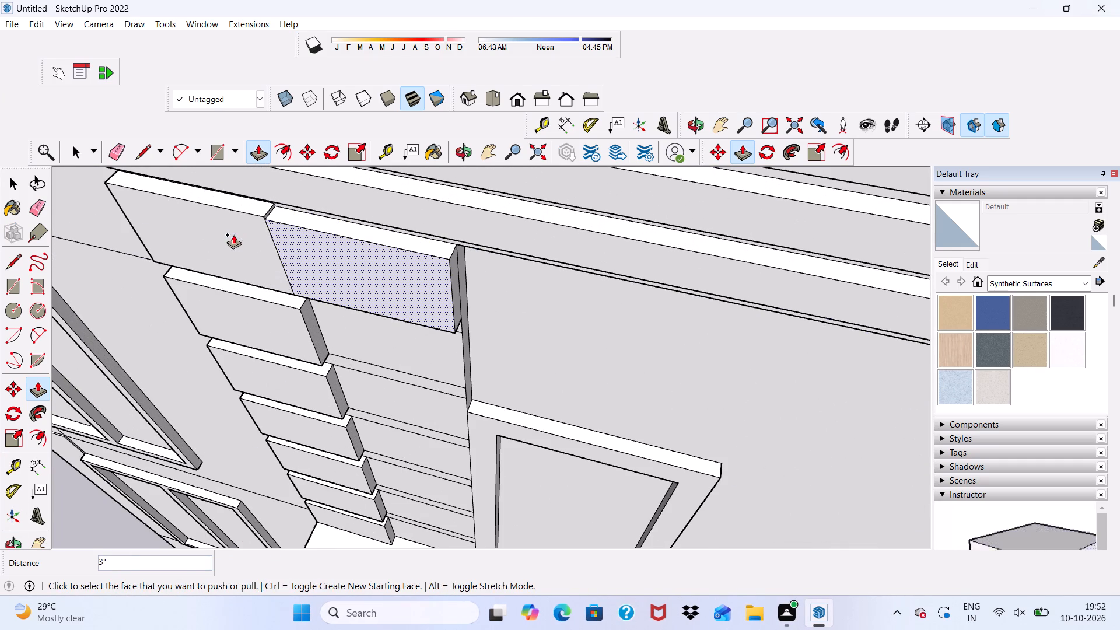
Raise the top face of the left strip's newly extruded top-row piece by 3/8".
{"action": "middle_click_drag", "start_coordinate": [353, 241], "coordinate": [337, 190]}
{"action": "scroll", "coordinate": [308, 171], "scroll_direction": "up", "scroll_amount": 7}
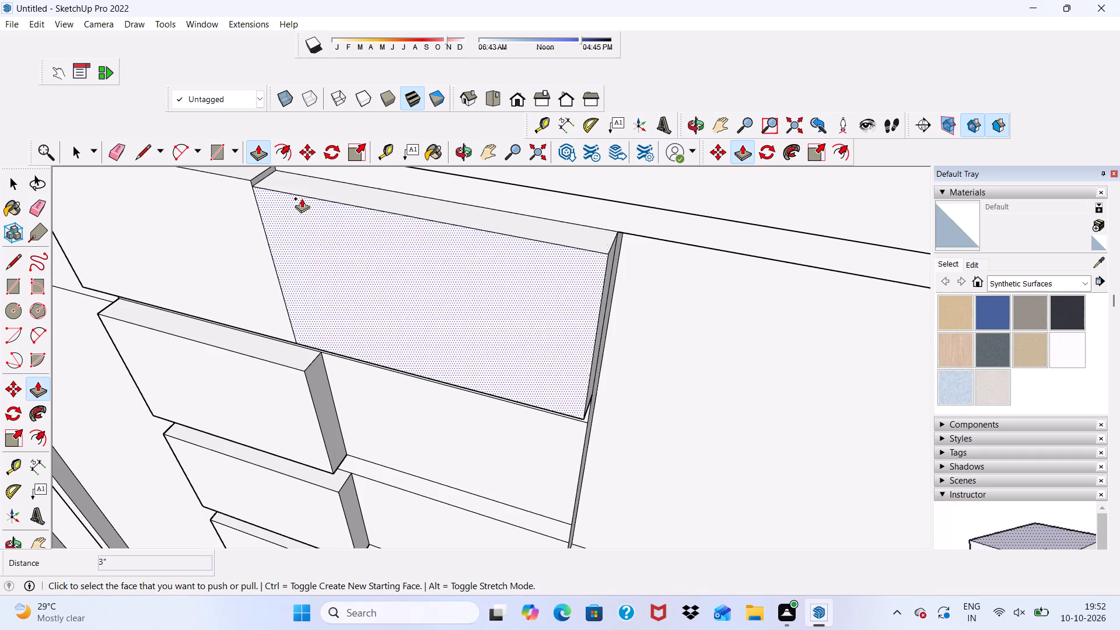
{"action": "left_click", "coordinate": [302, 183]}
{"action": "left_click", "coordinate": [236, 190]}
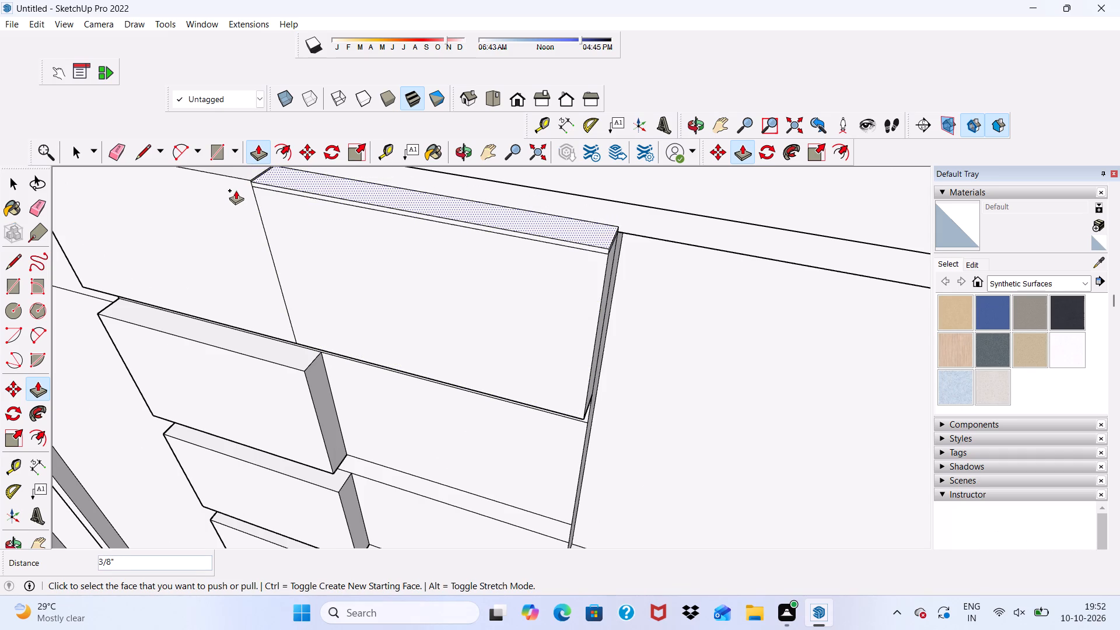
Pull the left strip's top panel's thin exposed inner side face about 2' 3 3/8" across to the strip's inner edge.
{"action": "scroll", "coordinate": [252, 204], "scroll_direction": "down", "scroll_amount": 1}
{"action": "scroll", "coordinate": [277, 161], "scroll_direction": "up", "scroll_amount": 11}
{"action": "scroll", "coordinate": [240, 202], "scroll_direction": "down", "scroll_amount": 8}
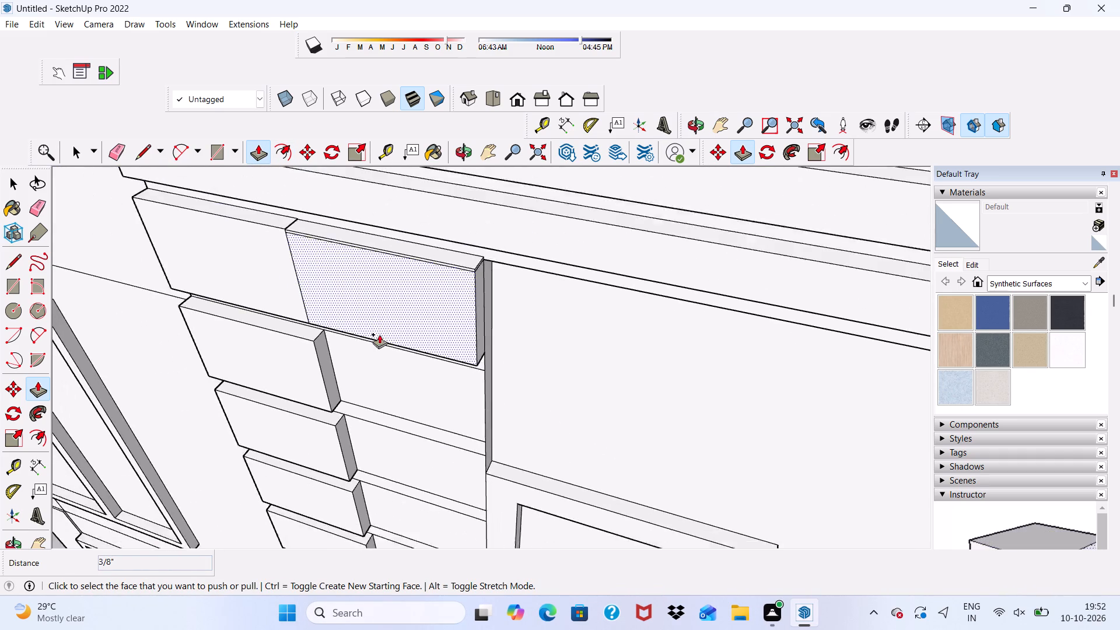
{"action": "scroll", "coordinate": [289, 223], "scroll_direction": "up", "scroll_amount": 20}
{"action": "scroll", "coordinate": [289, 223], "scroll_direction": "up", "scroll_amount": 9}
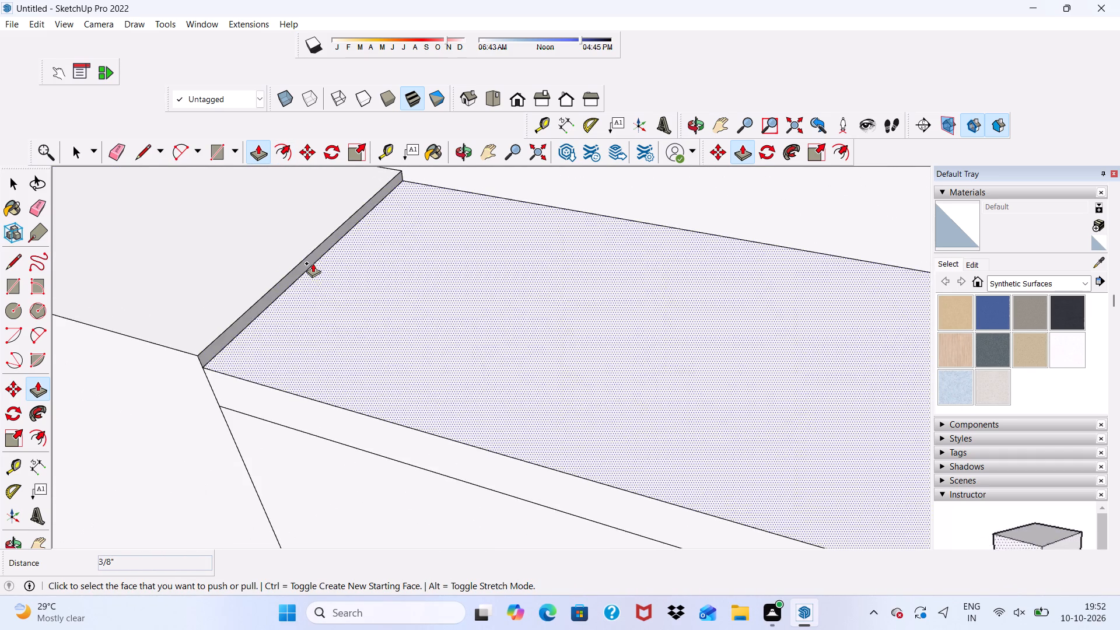
{"action": "left_click", "coordinate": [313, 263]}
{"action": "scroll", "coordinate": [437, 323], "scroll_direction": "down", "scroll_amount": 17}
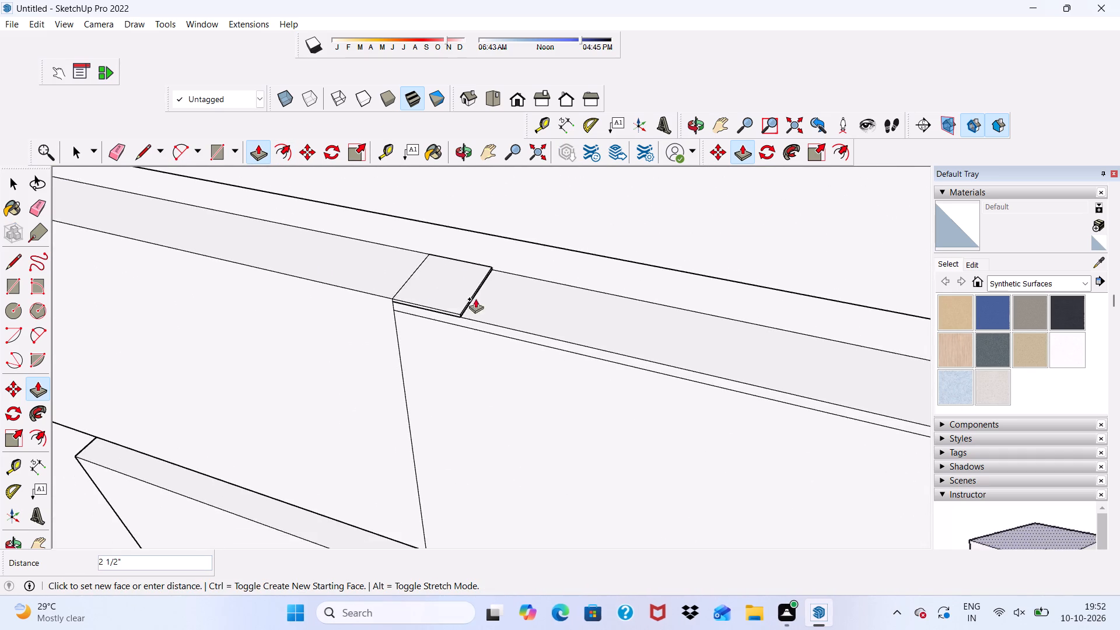
{"action": "scroll", "coordinate": [475, 299], "scroll_direction": "down", "scroll_amount": 4}
{"action": "scroll", "coordinate": [646, 346], "scroll_direction": "down", "scroll_amount": 5}
{"action": "scroll", "coordinate": [804, 364], "scroll_direction": "down", "scroll_amount": 3}
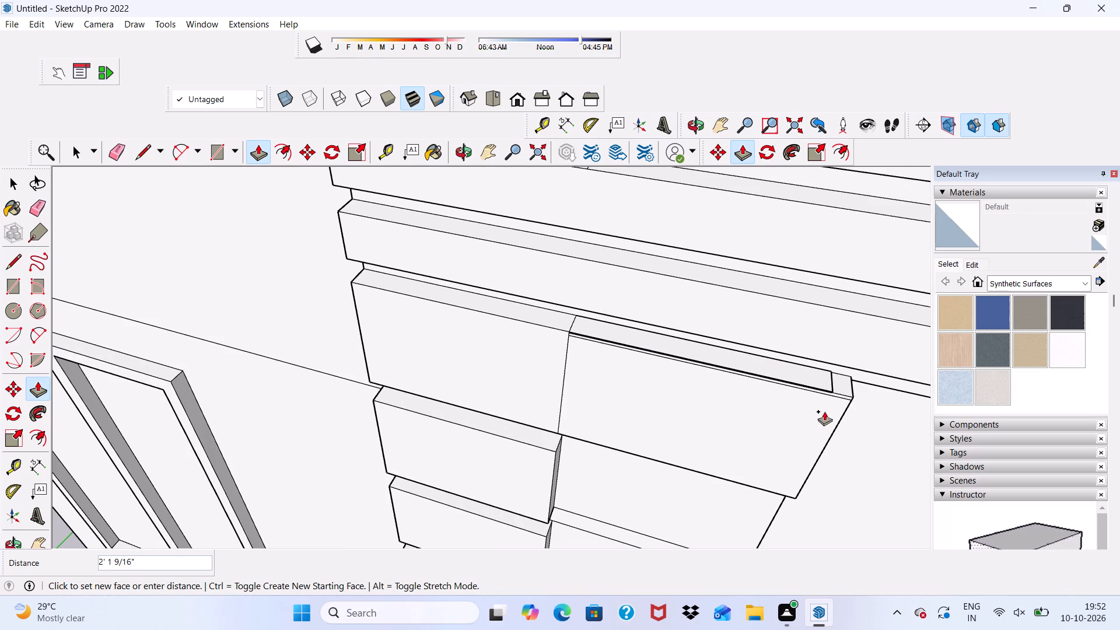
{"action": "left_click", "coordinate": [845, 416]}
Pull the left strip's second panel's inner side face about 2' 3 3/8" across to the inner edge beside the door wall.
{"action": "middle_click_drag", "start_coordinate": [720, 385], "coordinate": [702, 235]}
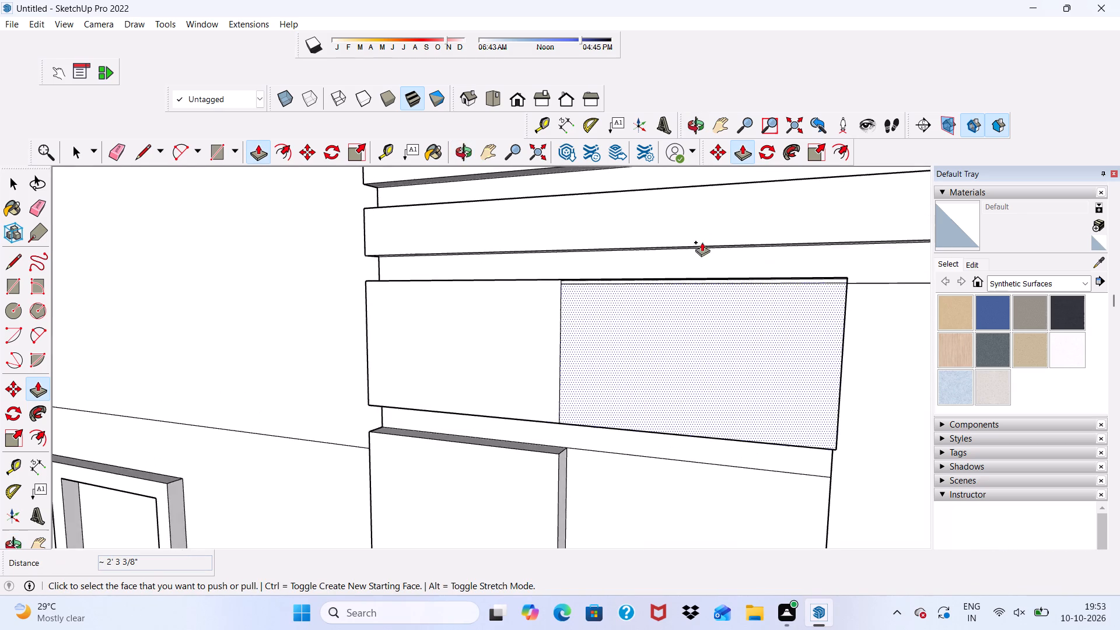
{"action": "scroll", "coordinate": [603, 440], "scroll_direction": "up", "scroll_amount": 5}
{"action": "scroll", "coordinate": [581, 348], "scroll_direction": "down", "scroll_amount": 10}
{"action": "scroll", "coordinate": [567, 461], "scroll_direction": "up", "scroll_amount": 5}
{"action": "left_click", "coordinate": [555, 437]}
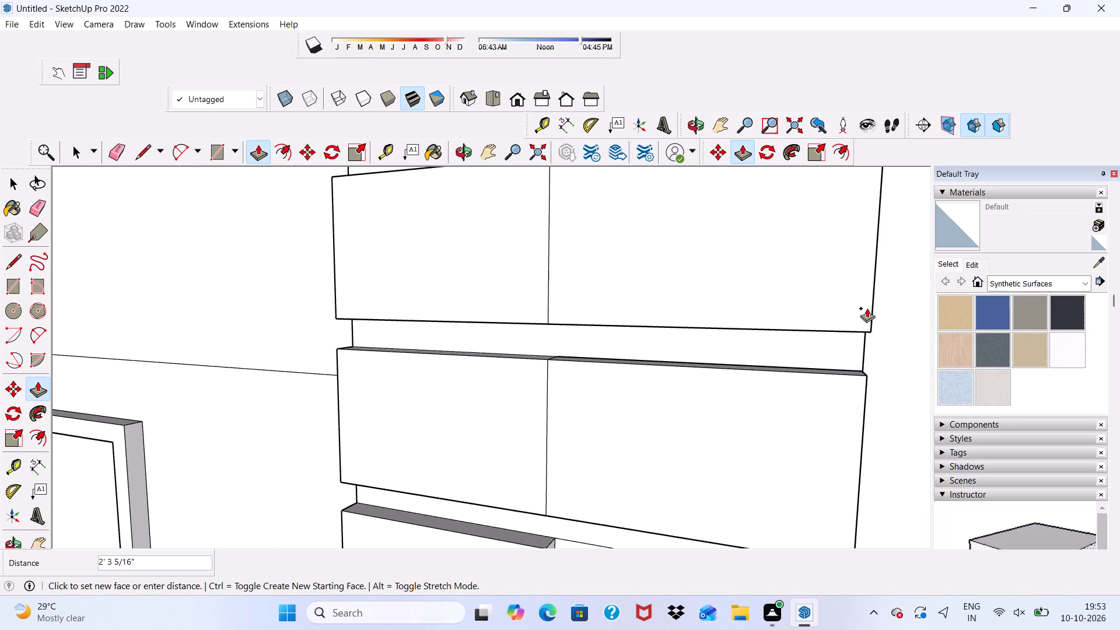
{"action": "scroll", "coordinate": [877, 307], "scroll_direction": "down", "scroll_amount": 1}
{"action": "middle_click_drag", "start_coordinate": [877, 308], "coordinate": [626, 330]}
{"action": "scroll", "coordinate": [626, 330], "scroll_direction": "down", "scroll_amount": 1}
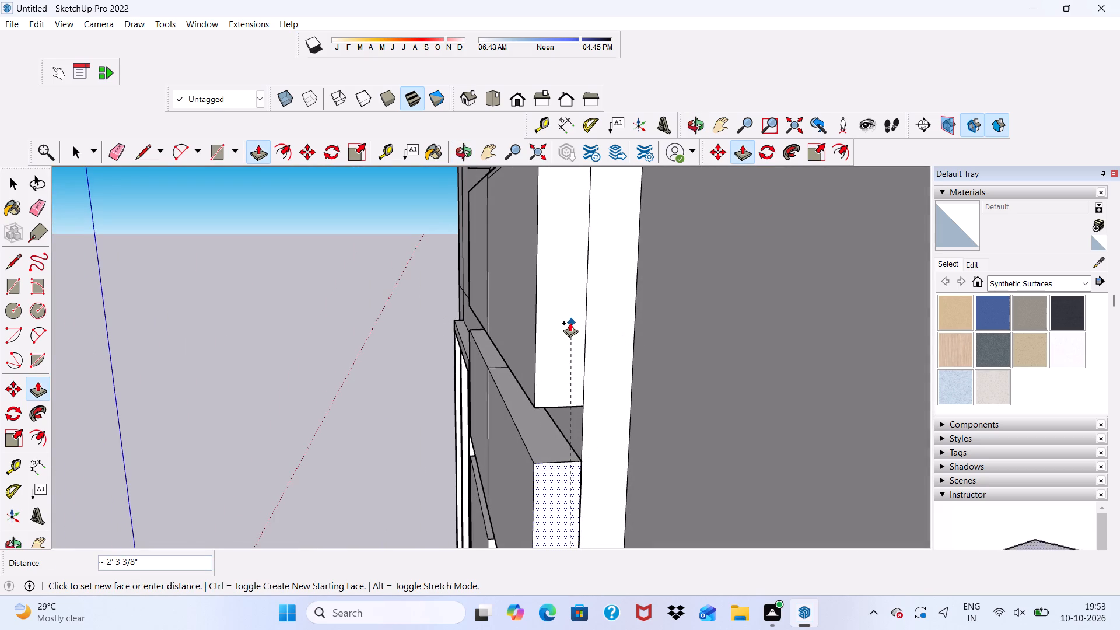
{"action": "left_click", "coordinate": [567, 321]}
Pull the third and fourth panels' inner side faces about 2' 3 3/8" across to the left strip's inner edge.
{"action": "scroll", "coordinate": [566, 321], "scroll_direction": "down", "scroll_amount": 12}
{"action": "scroll", "coordinate": [571, 448], "scroll_direction": "up", "scroll_amount": 4}
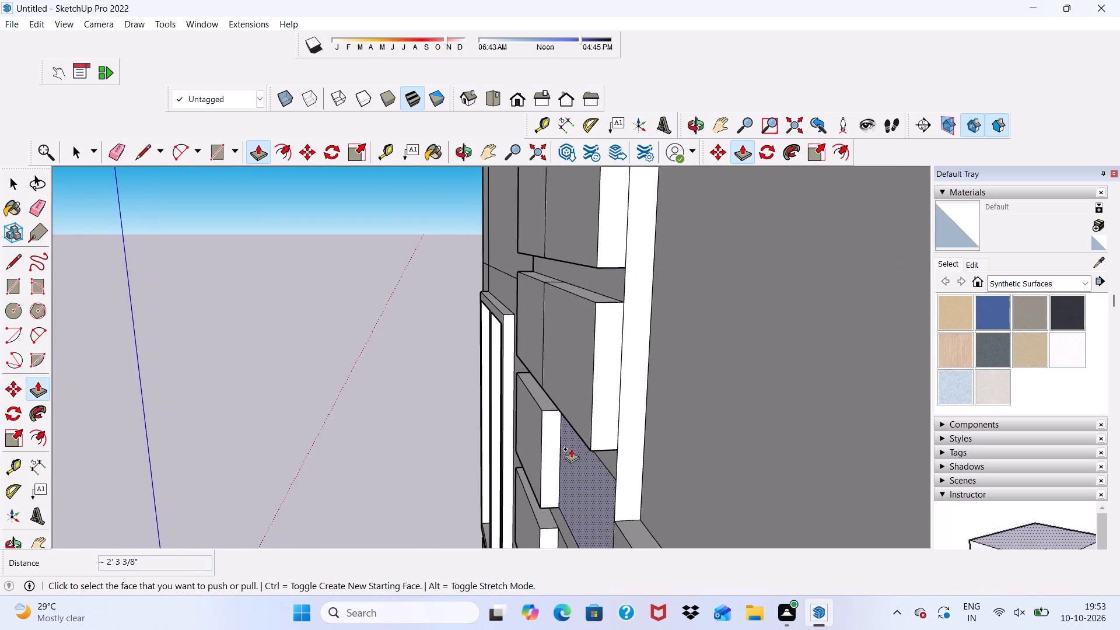
{"action": "scroll", "coordinate": [571, 449], "scroll_direction": "up", "scroll_amount": 5}
{"action": "left_click", "coordinate": [547, 460]}
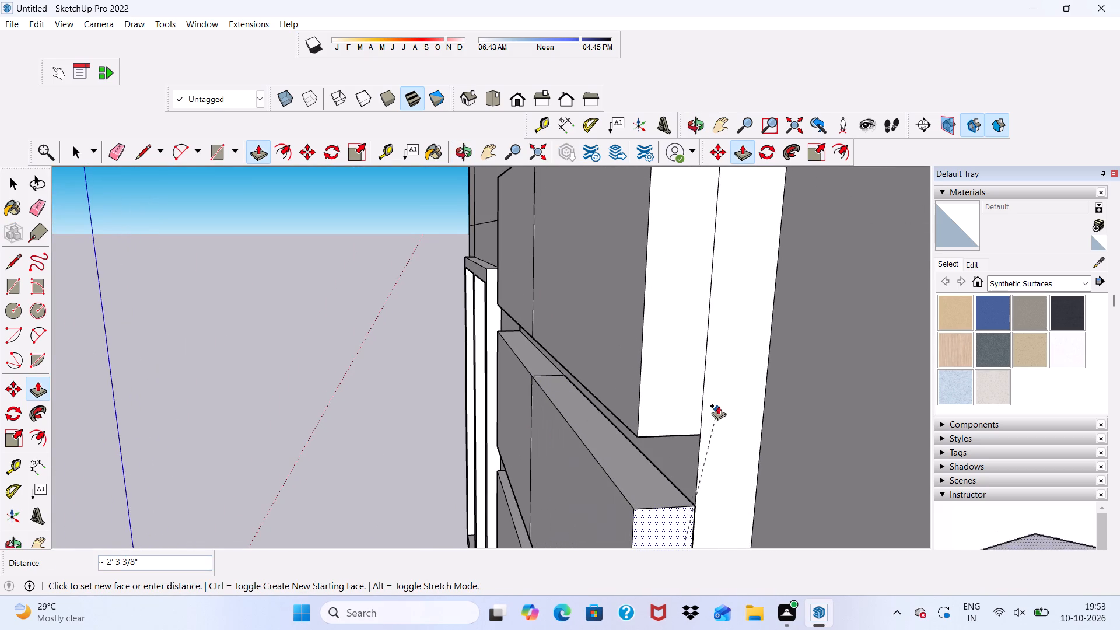
{"action": "left_click", "coordinate": [707, 357]}
{"action": "scroll", "coordinate": [694, 280], "scroll_direction": "down", "scroll_amount": 13}
{"action": "scroll", "coordinate": [557, 491], "scroll_direction": "up", "scroll_amount": 3}
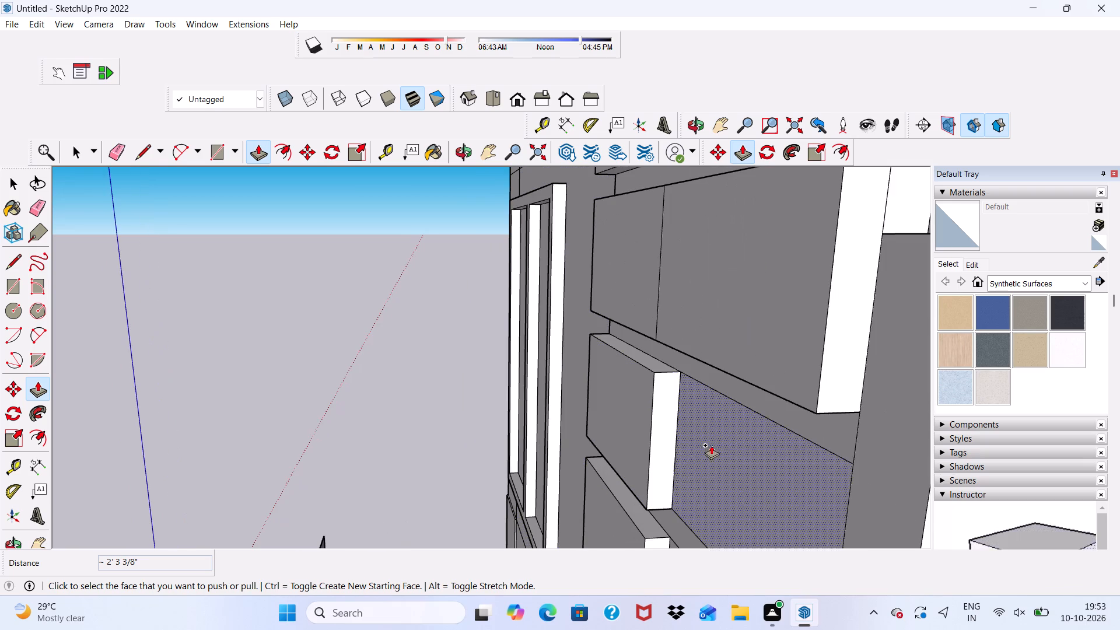
{"action": "left_click", "coordinate": [668, 432]}
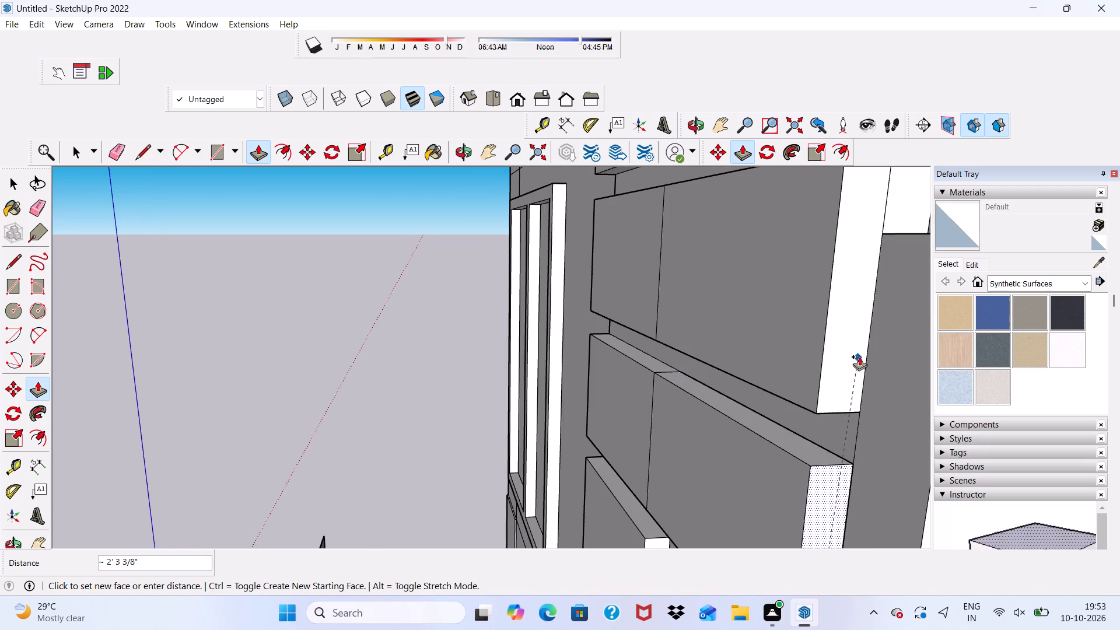
{"action": "left_click", "coordinate": [868, 343]}
Pull the fifth panel's inner side face about 2' 3 3/8" across to line up with the extended panel above it.
{"action": "scroll", "coordinate": [855, 342], "scroll_direction": "down", "scroll_amount": 8}
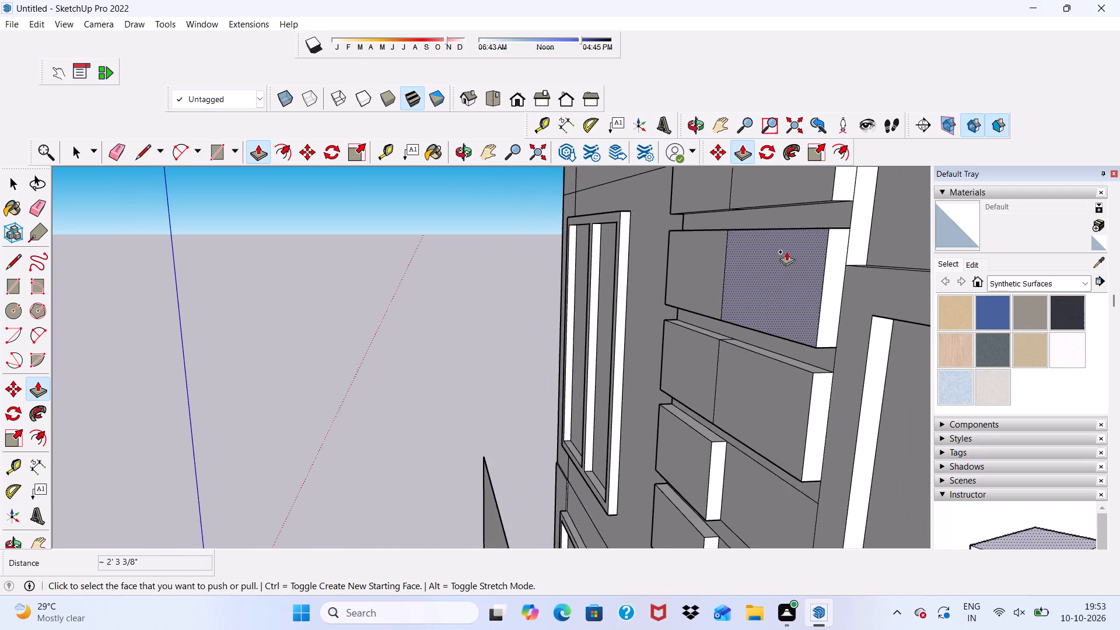
{"action": "scroll", "coordinate": [786, 251], "scroll_direction": "down", "scroll_amount": 4}
{"action": "scroll", "coordinate": [708, 453], "scroll_direction": "up", "scroll_amount": 4}
{"action": "scroll", "coordinate": [754, 408], "scroll_direction": "up", "scroll_amount": 2}
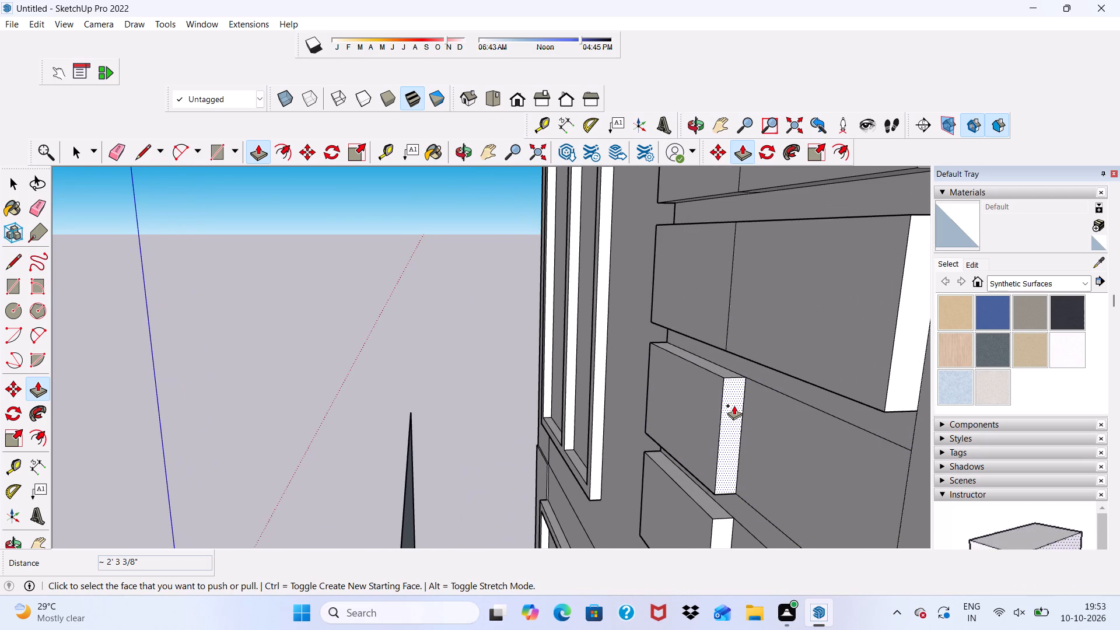
{"action": "left_click", "coordinate": [734, 405]}
{"action": "scroll", "coordinate": [778, 403], "scroll_direction": "down", "scroll_amount": 8}
{"action": "scroll", "coordinate": [884, 346], "scroll_direction": "up", "scroll_amount": 1}
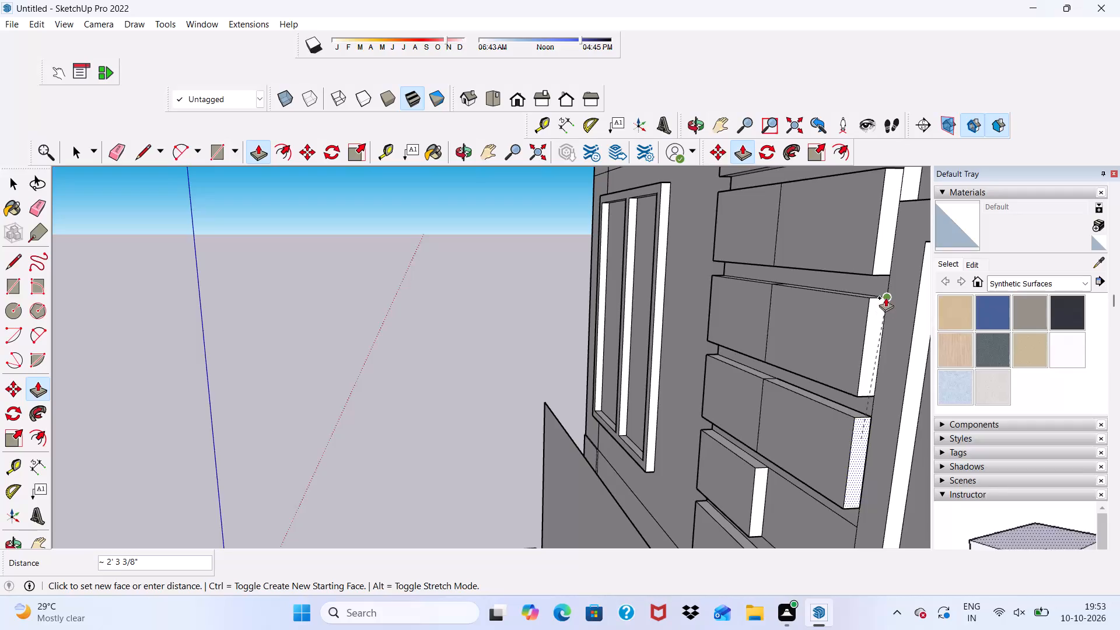
{"action": "left_click", "coordinate": [885, 296]}
Pull the sixth panel's inner side face about 2' 3 3/8" across, flush with the extended panels above.
{"action": "scroll", "coordinate": [860, 290], "scroll_direction": "down", "scroll_amount": 10}
{"action": "scroll", "coordinate": [785, 439], "scroll_direction": "up", "scroll_amount": 10}
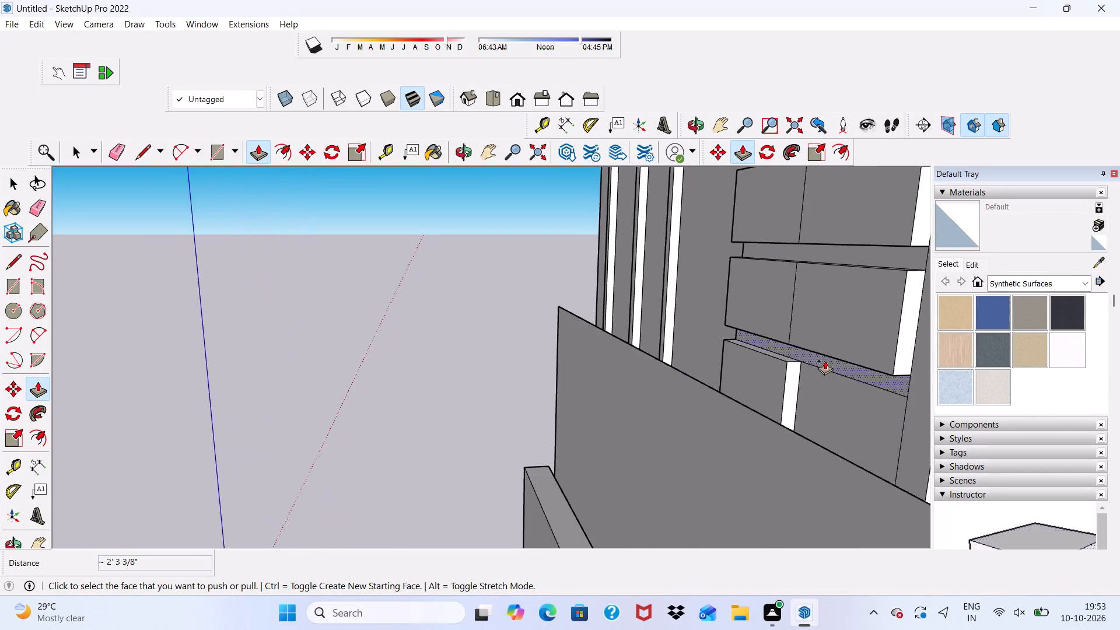
{"action": "scroll", "coordinate": [825, 360], "scroll_direction": "up", "scroll_amount": 5}
{"action": "left_click", "coordinate": [790, 393]}
{"action": "scroll", "coordinate": [857, 391], "scroll_direction": "down", "scroll_amount": 14}
{"action": "scroll", "coordinate": [895, 313], "scroll_direction": "up", "scroll_amount": 2}
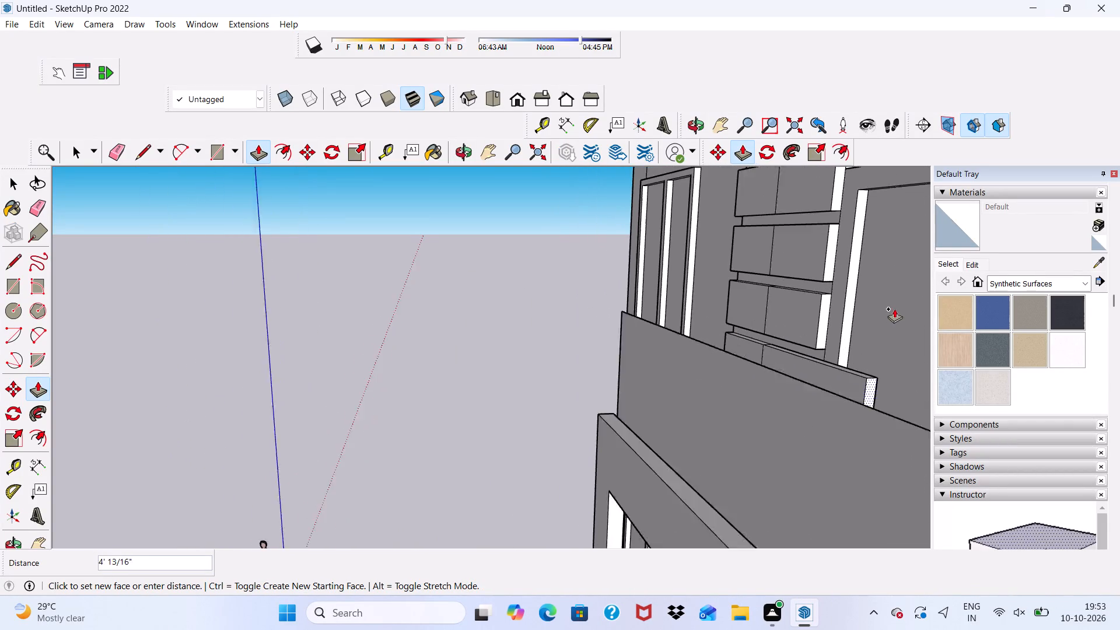
{"action": "scroll", "coordinate": [894, 309], "scroll_direction": "up", "scroll_amount": 10}
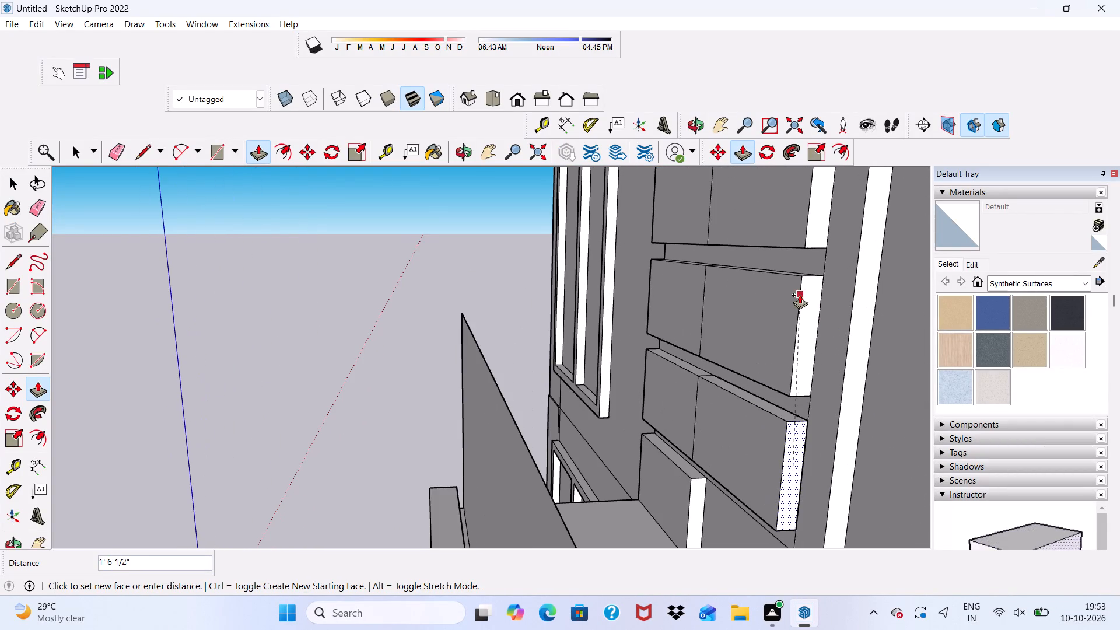
{"action": "left_click", "coordinate": [806, 300]}
Pull the lowest panel's inner side face, just above the balcony floor, about 2' 3 3/8" across to match the panels above.
{"action": "scroll", "coordinate": [744, 270], "scroll_direction": "down", "scroll_amount": 5}
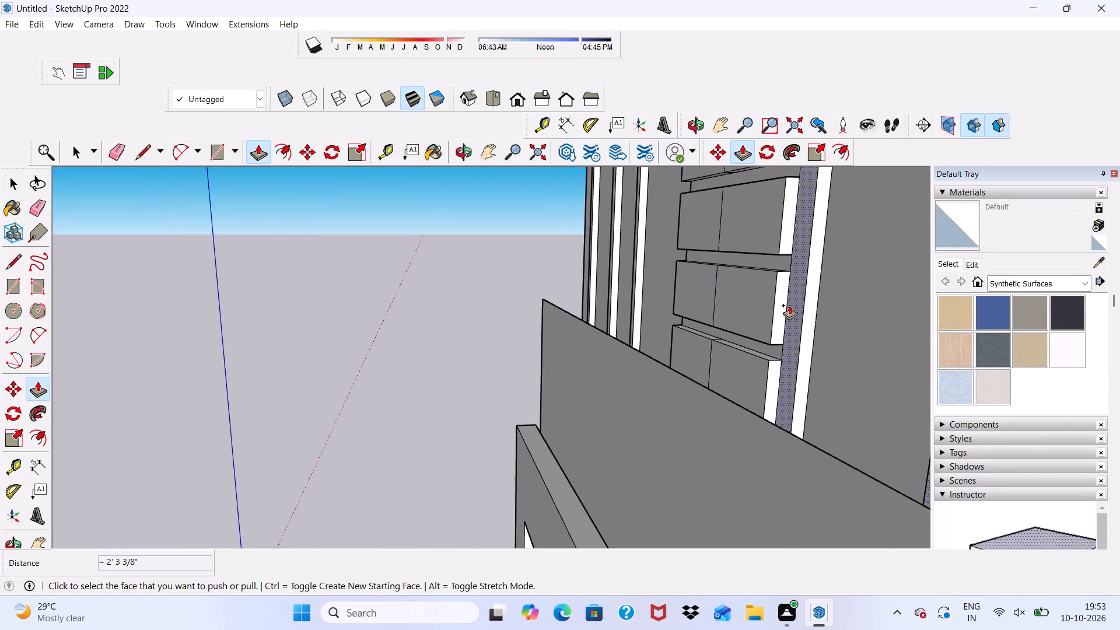
{"action": "middle_click_drag", "start_coordinate": [789, 305], "coordinate": [699, 364]}
{"action": "scroll", "coordinate": [723, 482], "scroll_direction": "up", "scroll_amount": 10}
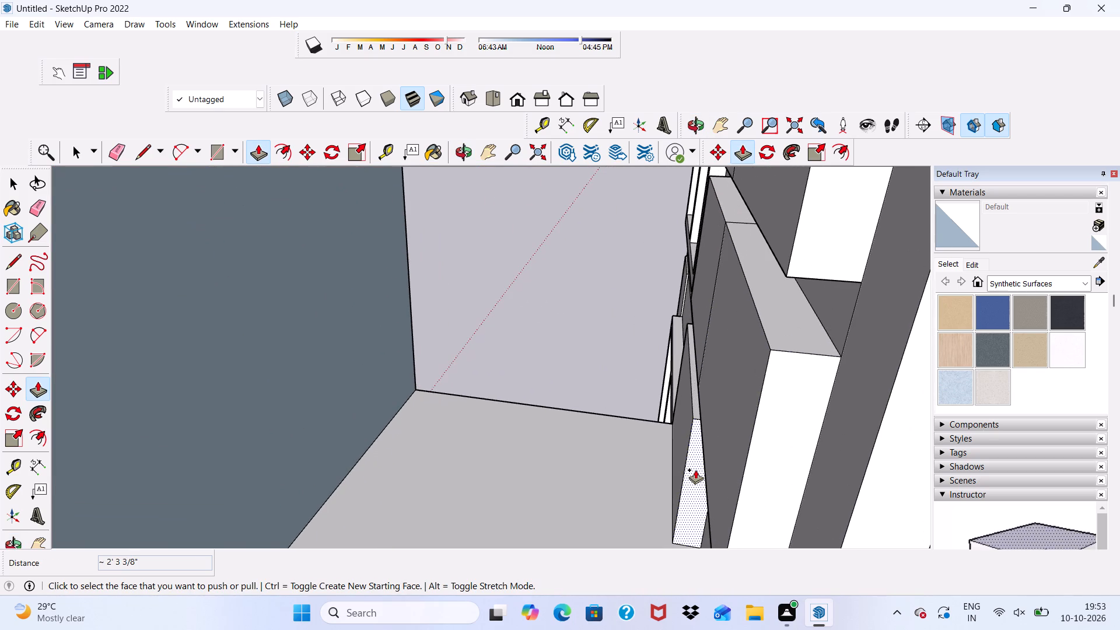
{"action": "left_click", "coordinate": [695, 470]}
{"action": "scroll", "coordinate": [695, 407], "scroll_direction": "down", "scroll_amount": 4}
{"action": "scroll", "coordinate": [754, 445], "scroll_direction": "down", "scroll_amount": 1}
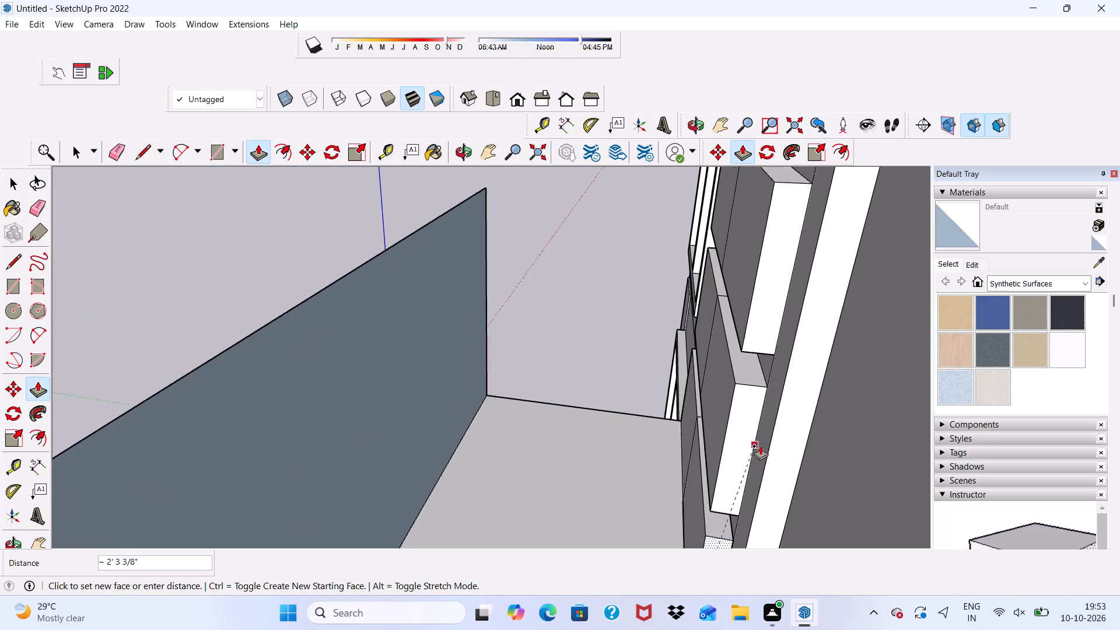
{"action": "scroll", "coordinate": [760, 446], "scroll_direction": "down", "scroll_amount": 1}
{"action": "middle_click_drag", "start_coordinate": [765, 416], "coordinate": [854, 372]}
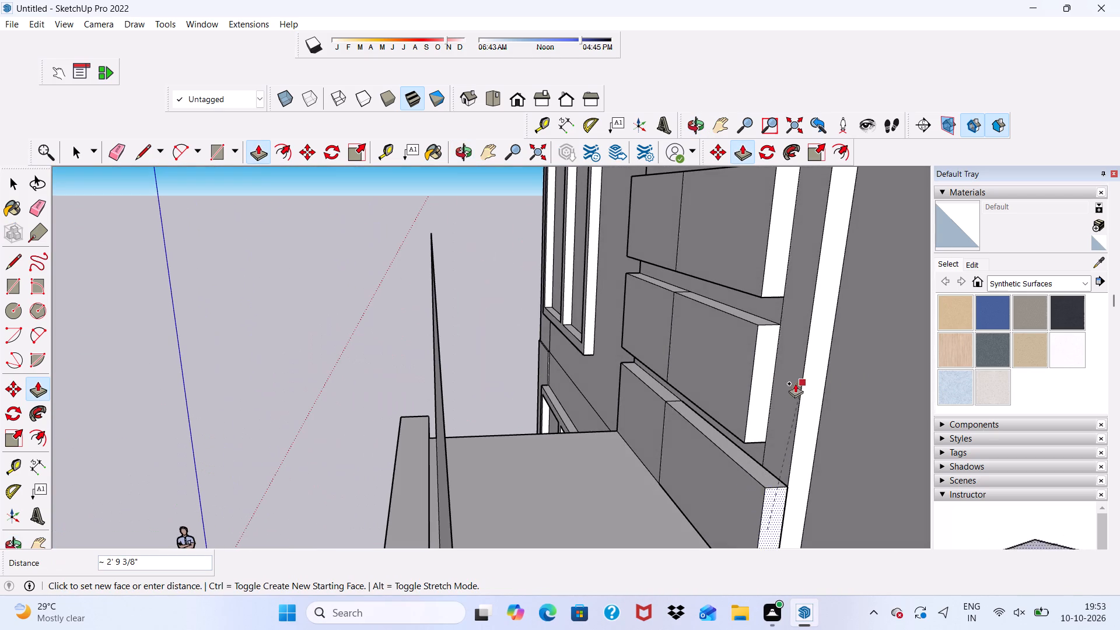
{"action": "left_click", "coordinate": [770, 391]}
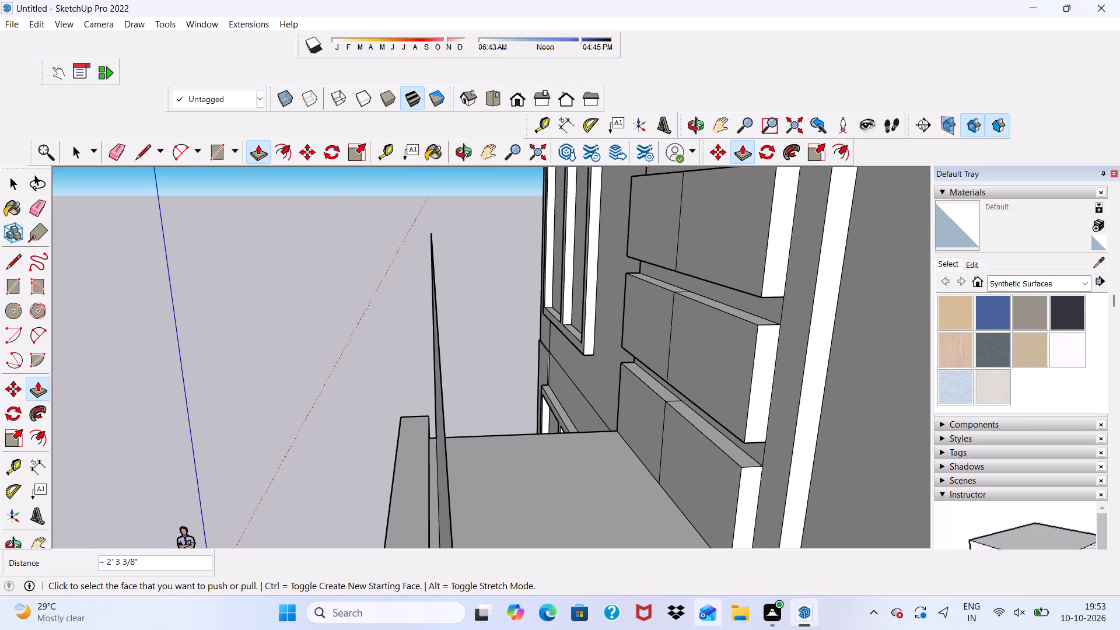
{"action": "scroll", "coordinate": [733, 629], "scroll_direction": "down", "scroll_amount": 1}
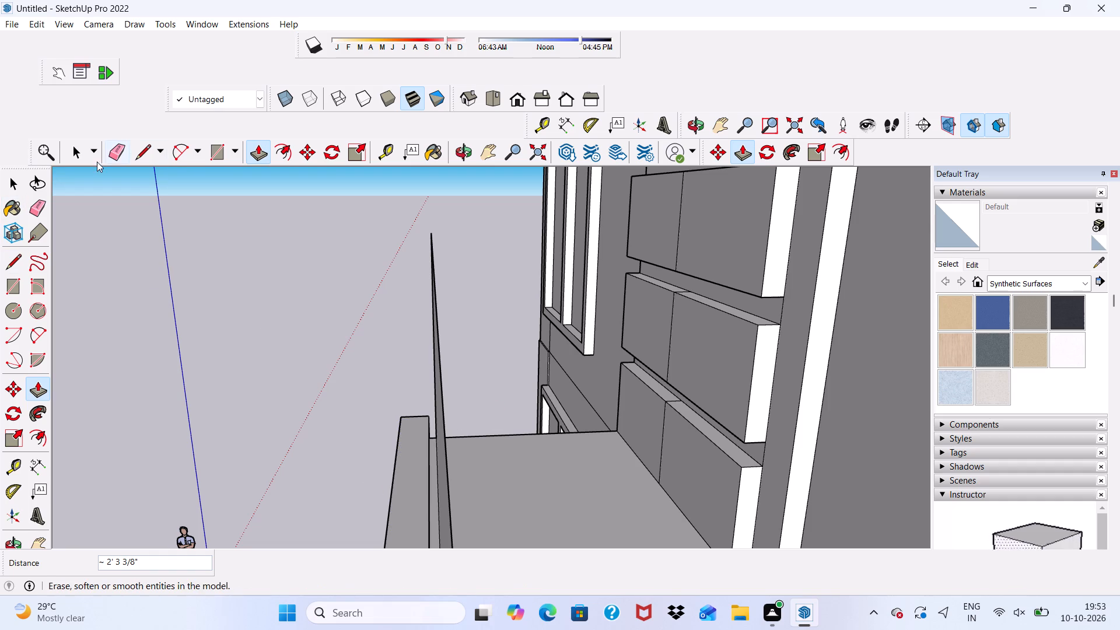
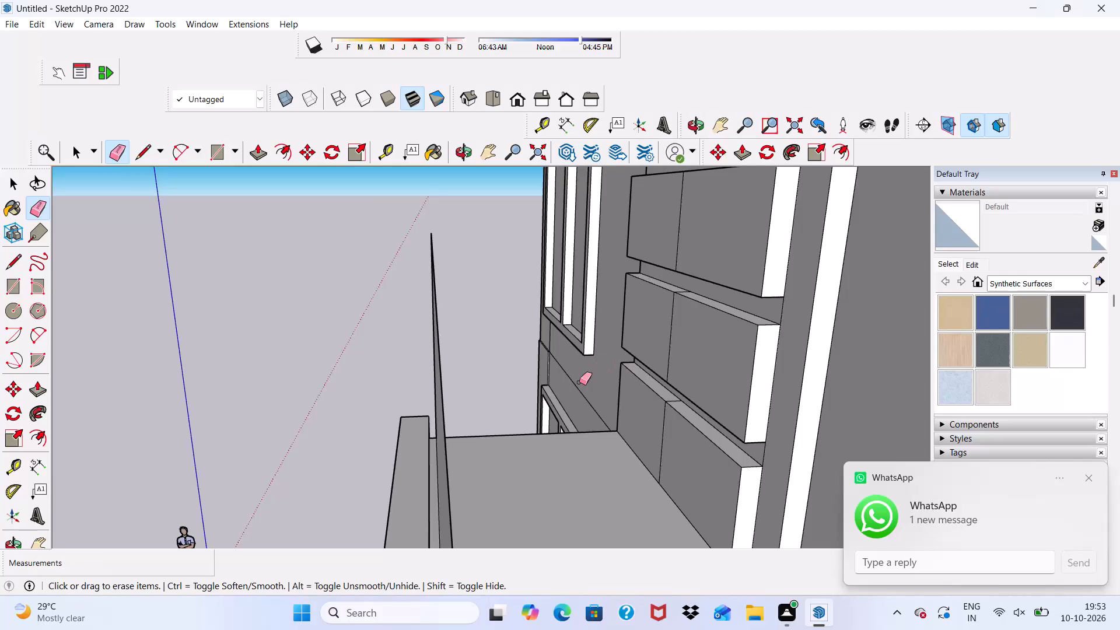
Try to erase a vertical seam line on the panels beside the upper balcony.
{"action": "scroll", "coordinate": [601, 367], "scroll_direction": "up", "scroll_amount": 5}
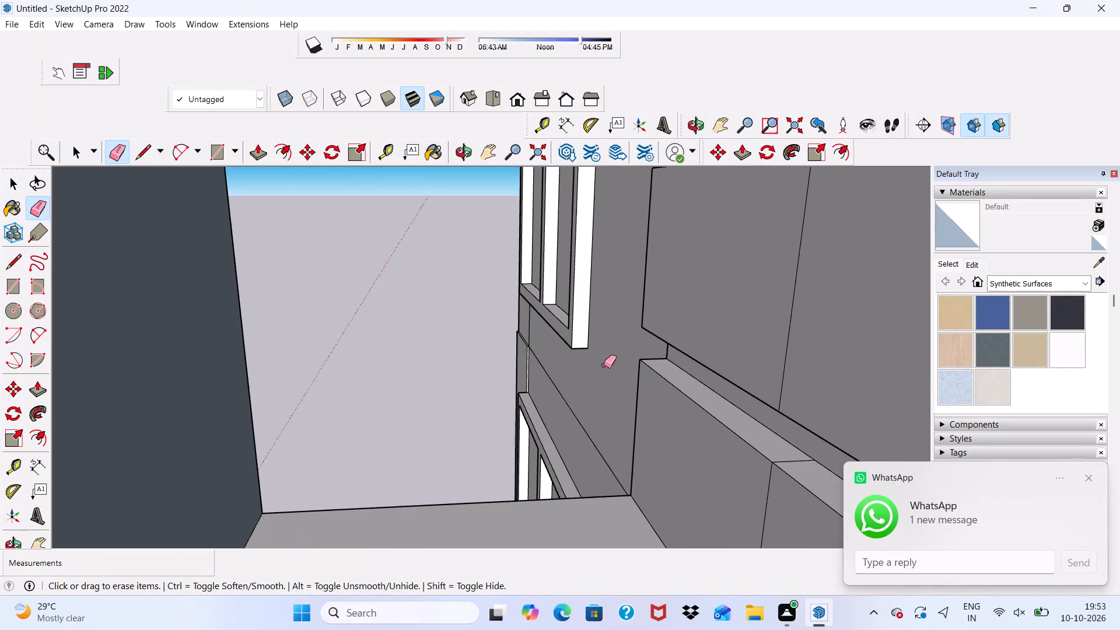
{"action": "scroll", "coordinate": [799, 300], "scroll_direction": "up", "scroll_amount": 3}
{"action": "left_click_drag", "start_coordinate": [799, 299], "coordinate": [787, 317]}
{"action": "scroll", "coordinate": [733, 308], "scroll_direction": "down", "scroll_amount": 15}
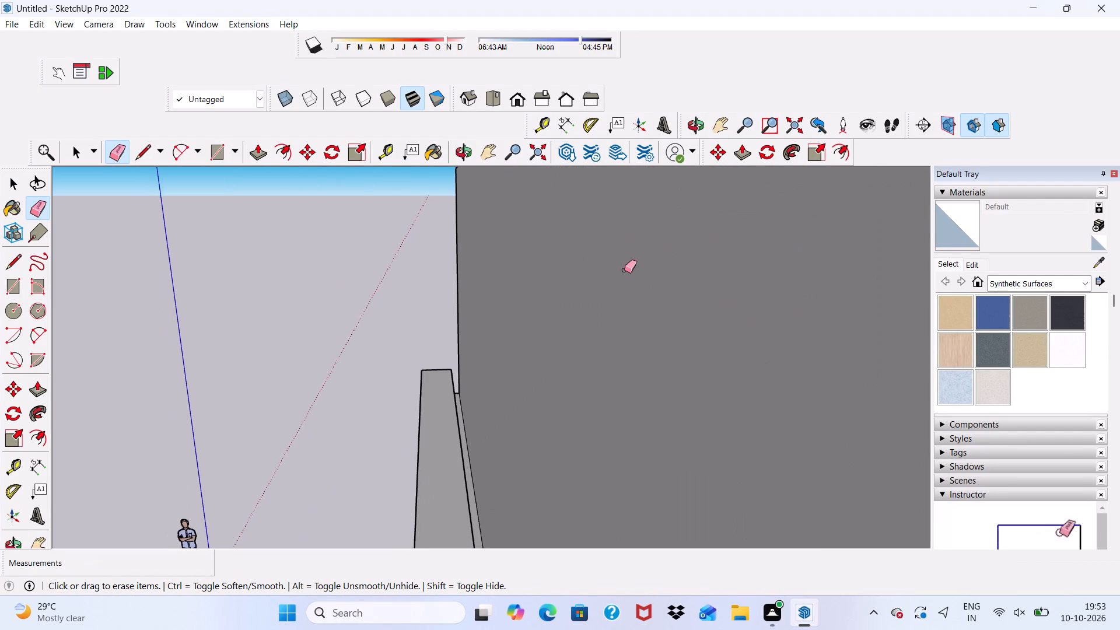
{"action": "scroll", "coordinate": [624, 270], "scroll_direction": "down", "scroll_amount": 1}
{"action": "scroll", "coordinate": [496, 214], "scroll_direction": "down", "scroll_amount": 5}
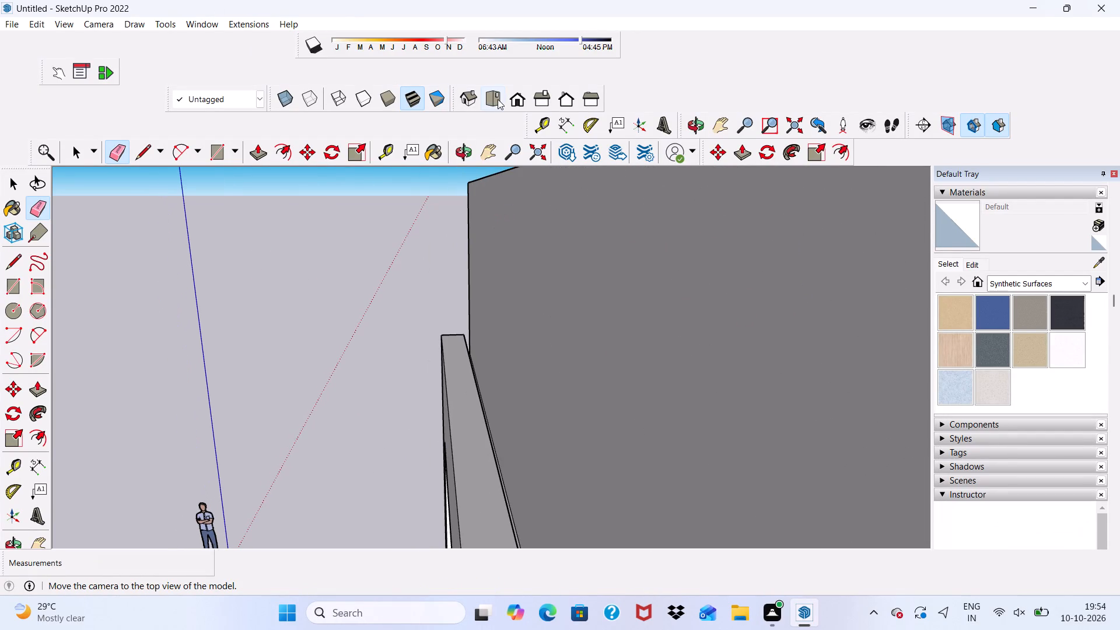
From the front view, erase the vertical seam lines on the front faces of the left strip's top two panels.
{"action": "left_click", "coordinate": [514, 97]}
{"action": "scroll", "coordinate": [400, 184], "scroll_direction": "down", "scroll_amount": 7}
{"action": "scroll", "coordinate": [628, 306], "scroll_direction": "up", "scroll_amount": 10}
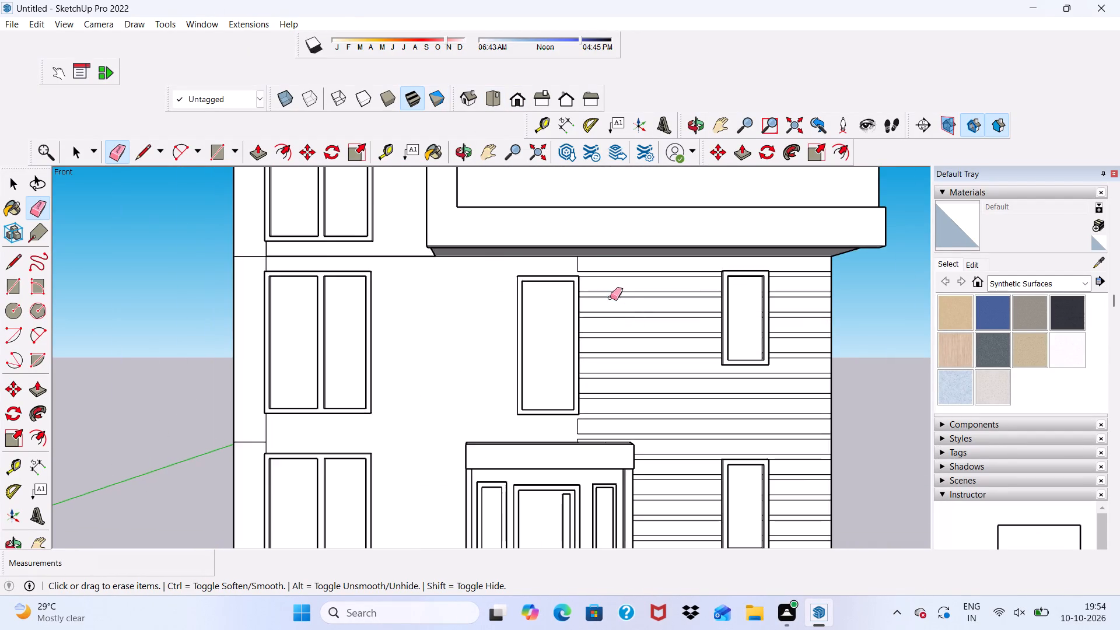
{"action": "scroll", "coordinate": [496, 266], "scroll_direction": "down", "scroll_amount": 9}
{"action": "middle_click_drag", "start_coordinate": [489, 319], "coordinate": [387, 397]}
{"action": "scroll", "coordinate": [411, 296], "scroll_direction": "up", "scroll_amount": 1}
{"action": "scroll", "coordinate": [441, 250], "scroll_direction": "down", "scroll_amount": 10}
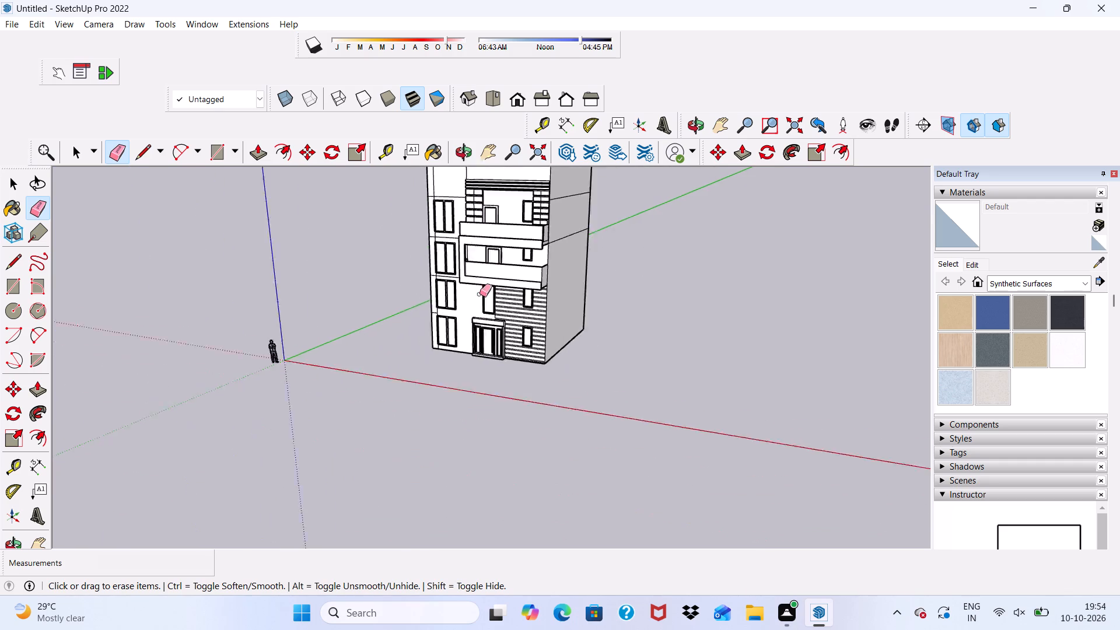
{"action": "scroll", "coordinate": [480, 294], "scroll_direction": "down", "scroll_amount": 2}
{"action": "scroll", "coordinate": [483, 184], "scroll_direction": "up", "scroll_amount": 5}
{"action": "scroll", "coordinate": [456, 283], "scroll_direction": "up", "scroll_amount": 6}
{"action": "middle_click_drag", "start_coordinate": [454, 277], "coordinate": [554, 194]}
{"action": "scroll", "coordinate": [663, 239], "scroll_direction": "up", "scroll_amount": 5}
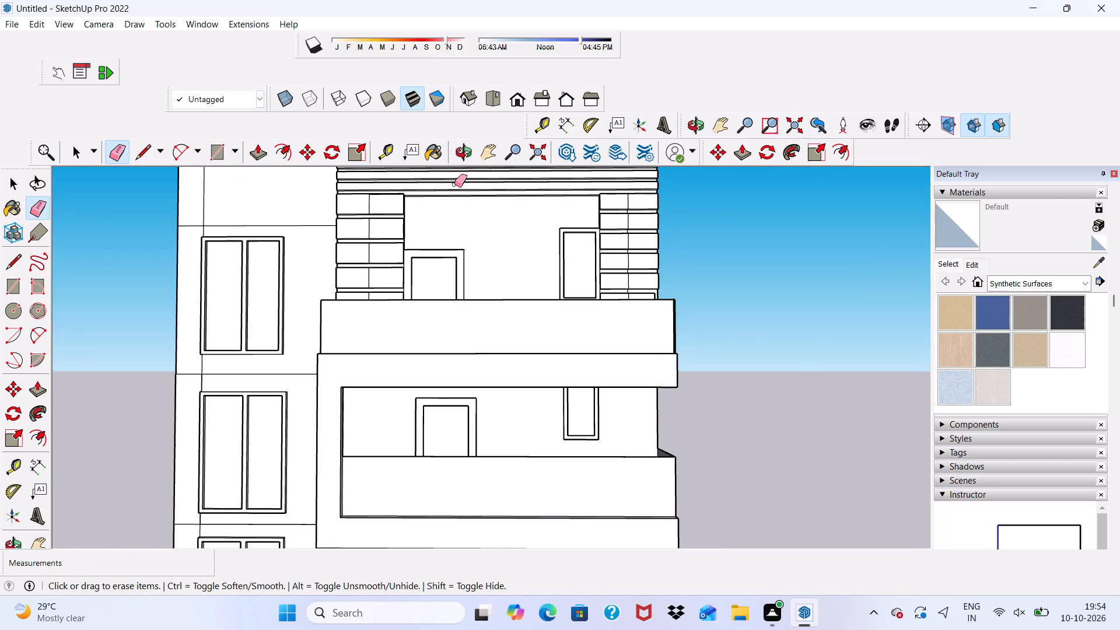
{"action": "scroll", "coordinate": [454, 184], "scroll_direction": "up", "scroll_amount": 6}
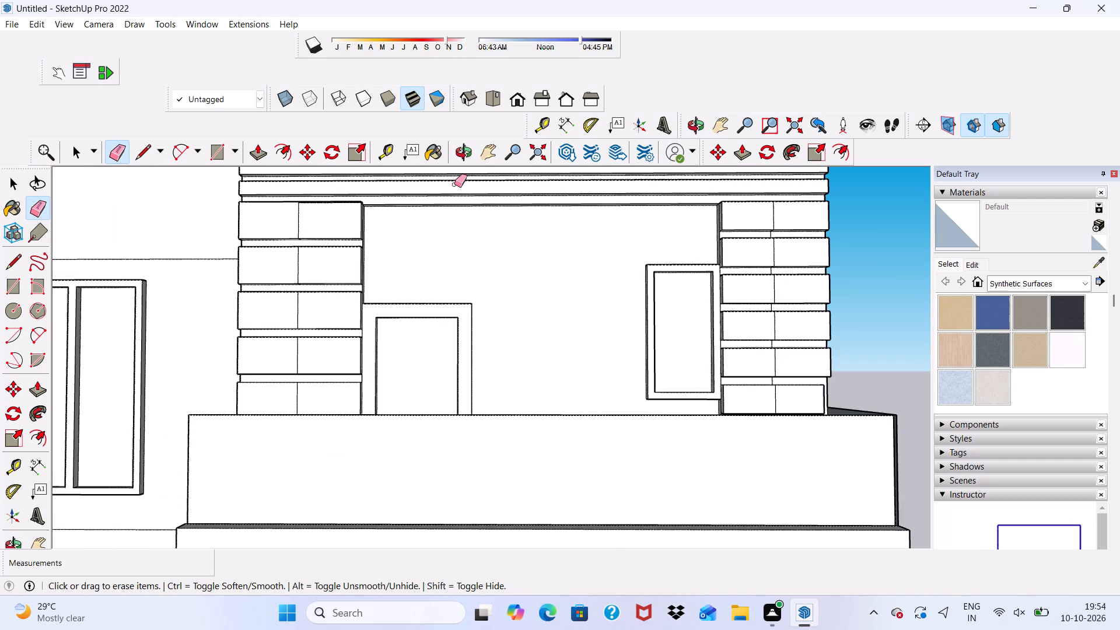
{"action": "scroll", "coordinate": [454, 184], "scroll_direction": "up", "scroll_amount": 4}
{"action": "scroll", "coordinate": [454, 184], "scroll_direction": "down", "scroll_amount": 6}
{"action": "scroll", "coordinate": [399, 318], "scroll_direction": "down", "scroll_amount": 4}
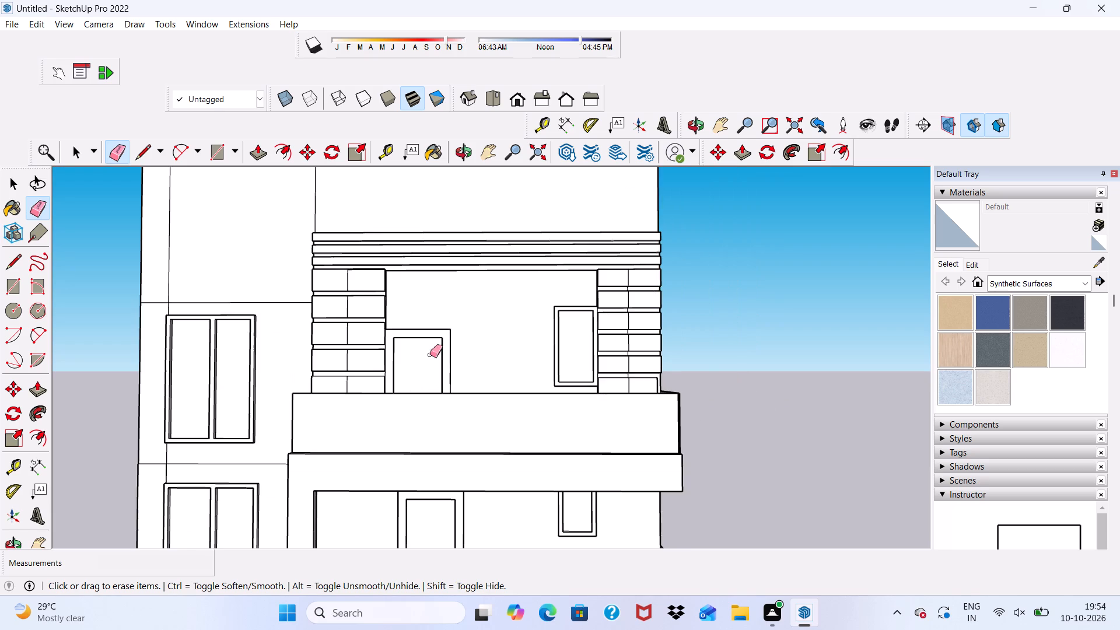
{"action": "scroll", "coordinate": [356, 229], "scroll_direction": "up", "scroll_amount": 4}
{"action": "scroll", "coordinate": [393, 281], "scroll_direction": "up", "scroll_amount": 4}
{"action": "scroll", "coordinate": [379, 332], "scroll_direction": "up", "scroll_amount": 5}
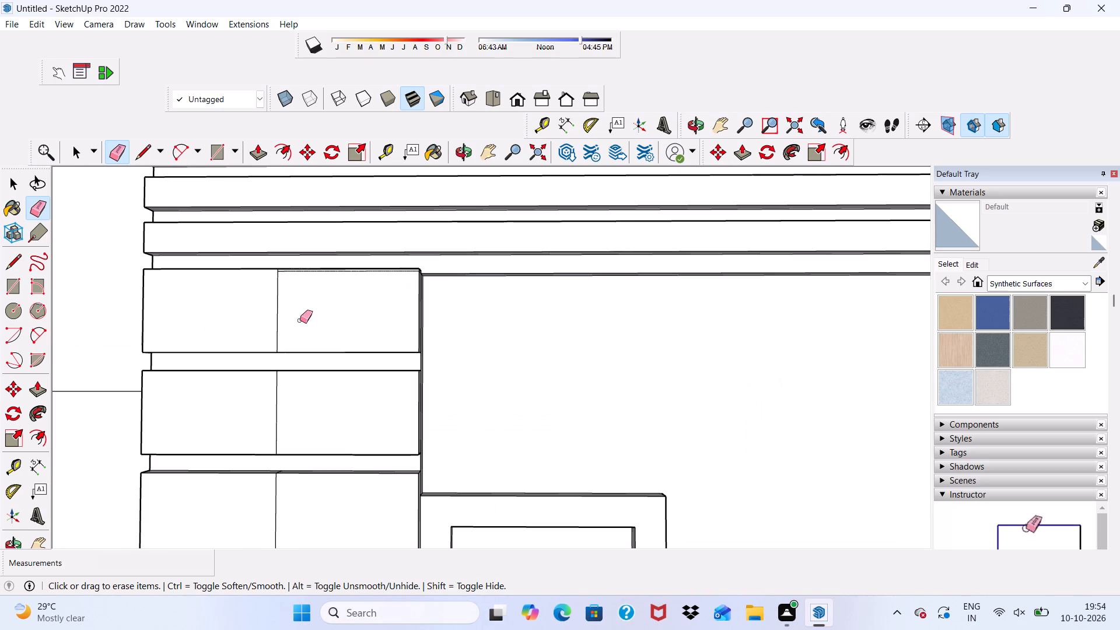
{"action": "left_click_drag", "start_coordinate": [281, 321], "coordinate": [264, 328]}
{"action": "scroll", "coordinate": [264, 326], "scroll_direction": "down", "scroll_amount": 5}
{"action": "scroll", "coordinate": [365, 316], "scroll_direction": "down", "scroll_amount": 1}
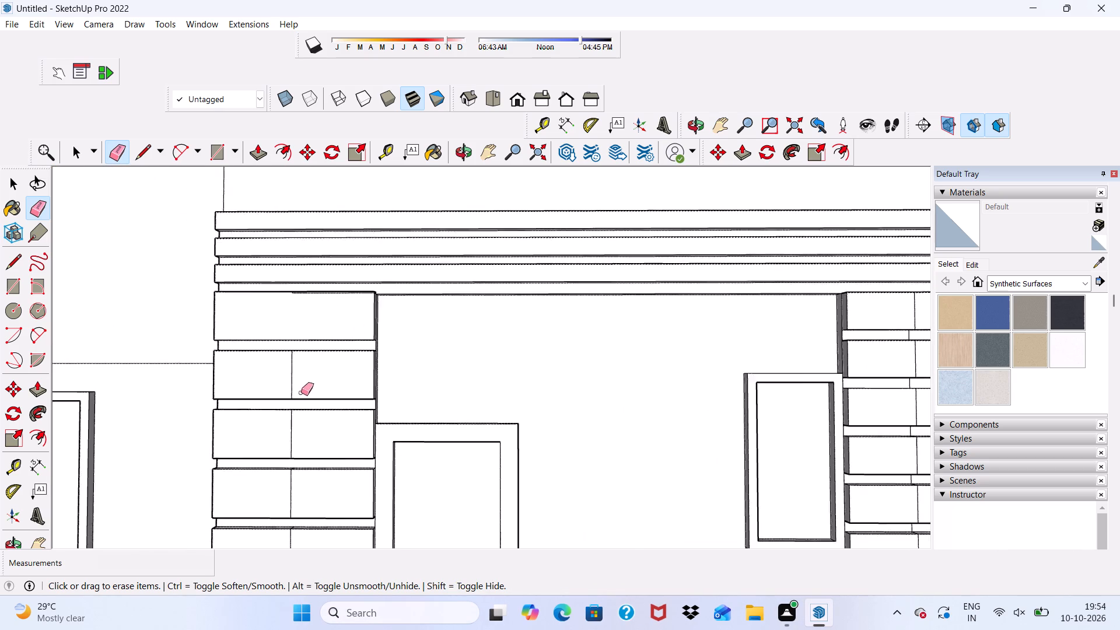
{"action": "scroll", "coordinate": [301, 393], "scroll_direction": "up", "scroll_amount": 2}
{"action": "left_click_drag", "start_coordinate": [295, 358], "coordinate": [250, 388]}
{"action": "scroll", "coordinate": [309, 349], "scroll_direction": "down", "scroll_amount": 4}
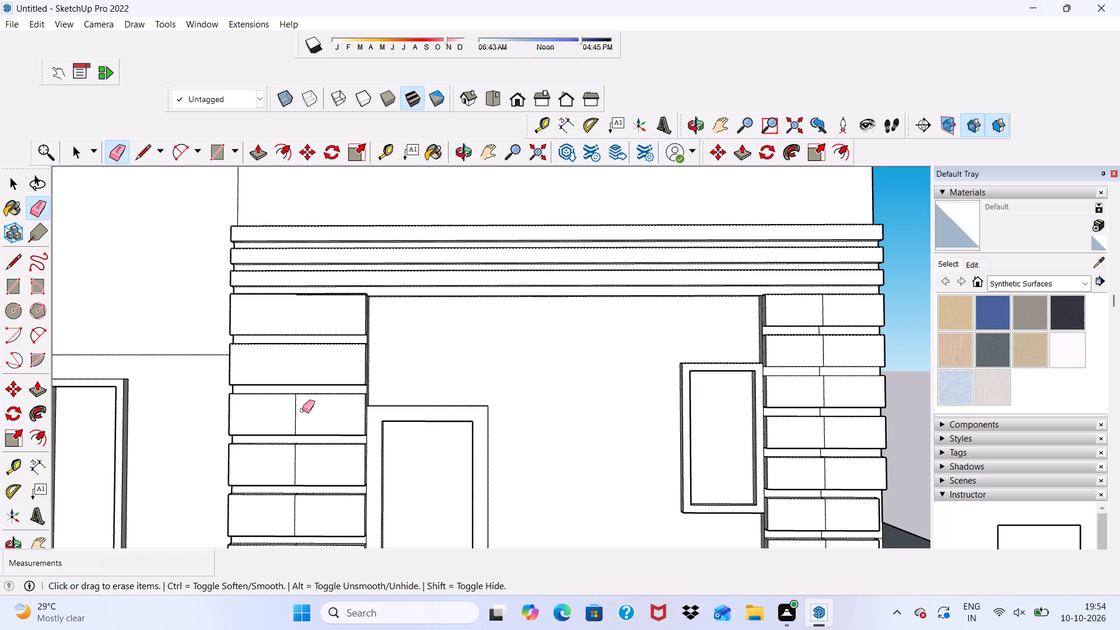
Erase the vertical seams on the front faces of the left strip's third, fourth and fifth panels, down to the balcony wall.
{"action": "scroll", "coordinate": [277, 438], "scroll_direction": "up", "scroll_amount": 5}
{"action": "left_click_drag", "start_coordinate": [290, 399], "coordinate": [310, 383]}
{"action": "scroll", "coordinate": [304, 355], "scroll_direction": "down", "scroll_amount": 4}
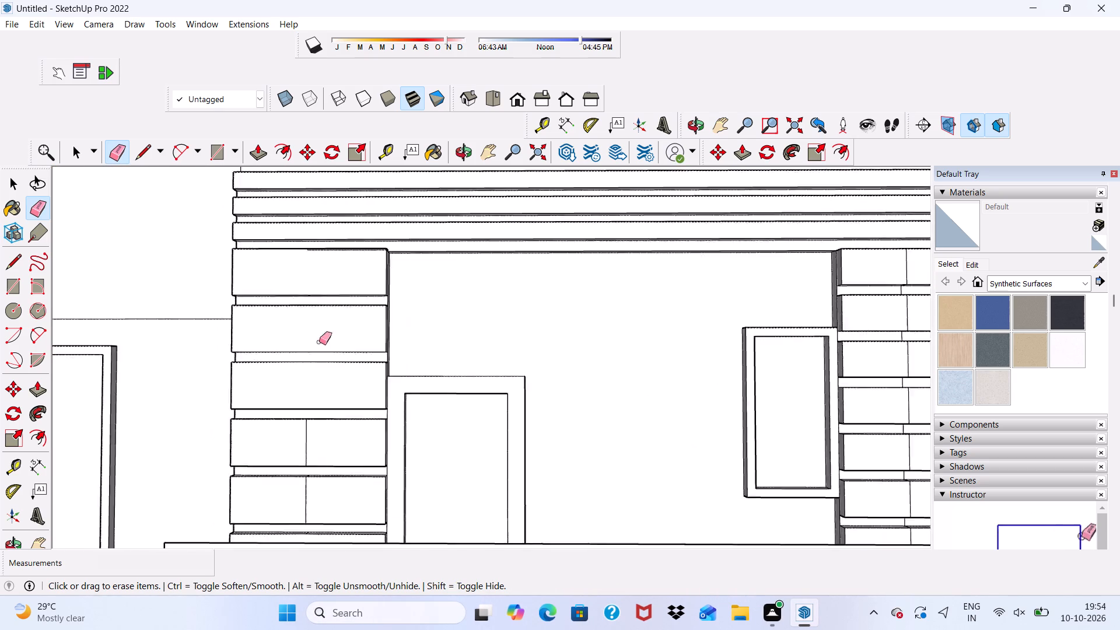
{"action": "scroll", "coordinate": [319, 342], "scroll_direction": "down", "scroll_amount": 2}
{"action": "scroll", "coordinate": [305, 467], "scroll_direction": "up", "scroll_amount": 5}
{"action": "left_click_drag", "start_coordinate": [320, 395], "coordinate": [310, 411]}
{"action": "scroll", "coordinate": [337, 379], "scroll_direction": "down", "scroll_amount": 6}
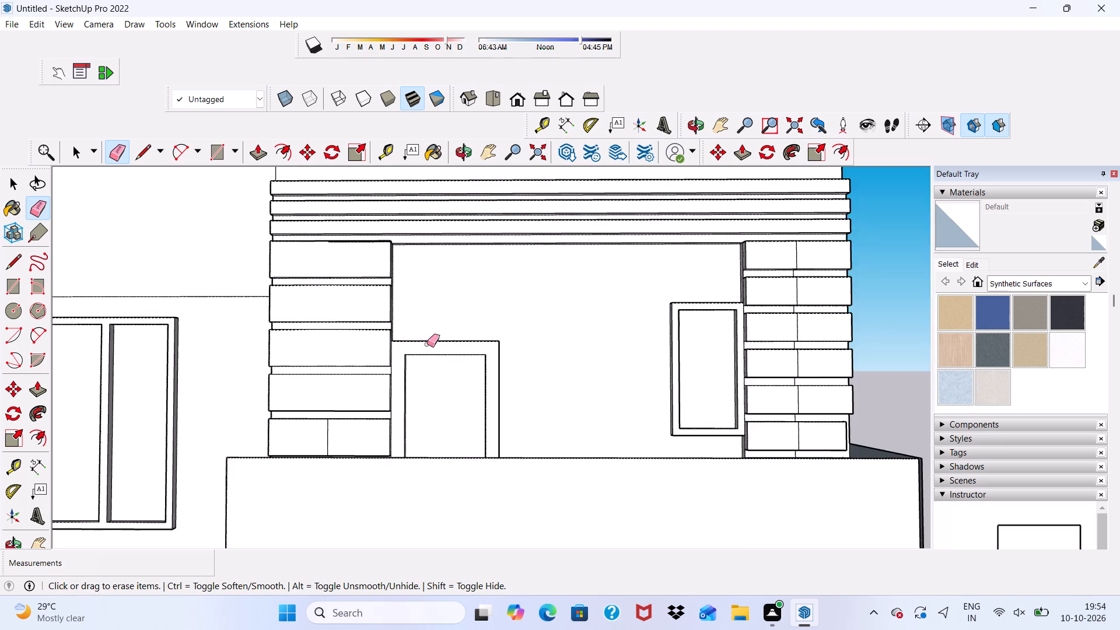
{"action": "scroll", "coordinate": [310, 428], "scroll_direction": "up", "scroll_amount": 6}
{"action": "left_click_drag", "start_coordinate": [334, 426], "coordinate": [358, 427]}
{"action": "scroll", "coordinate": [361, 293], "scroll_direction": "down", "scroll_amount": 6}
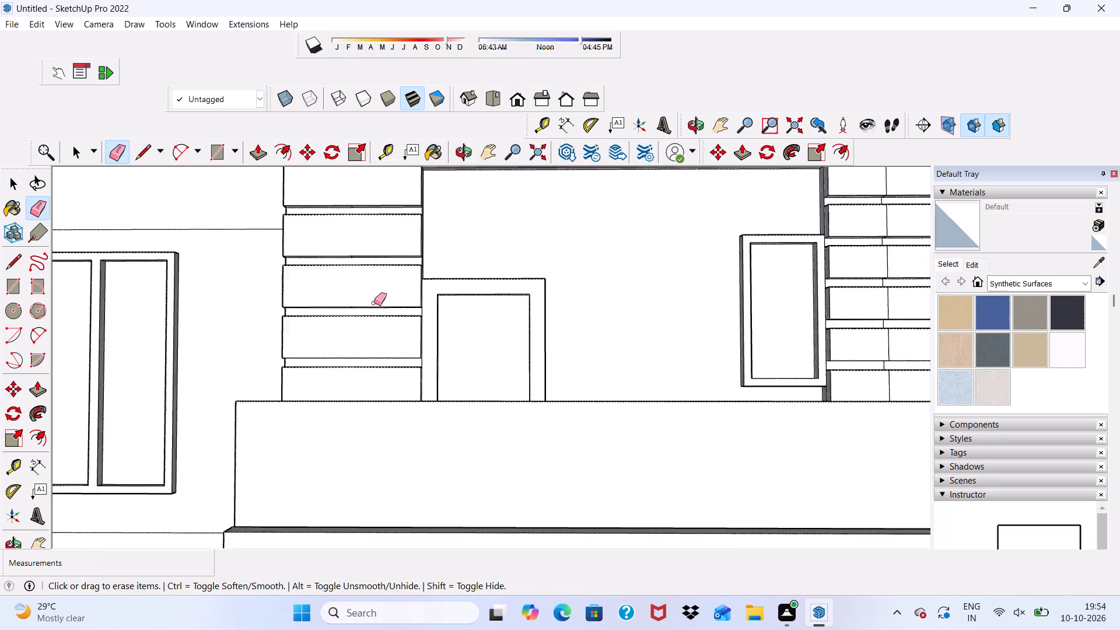
Erase the short seam lines on the top ledges of the left strip's two lowest visible panels, just above the balcony wall.
{"action": "middle_click_drag", "start_coordinate": [374, 303], "coordinate": [360, 458]}
{"action": "scroll", "coordinate": [360, 458], "scroll_direction": "up", "scroll_amount": 9}
{"action": "left_click_drag", "start_coordinate": [366, 422], "coordinate": [372, 426]}
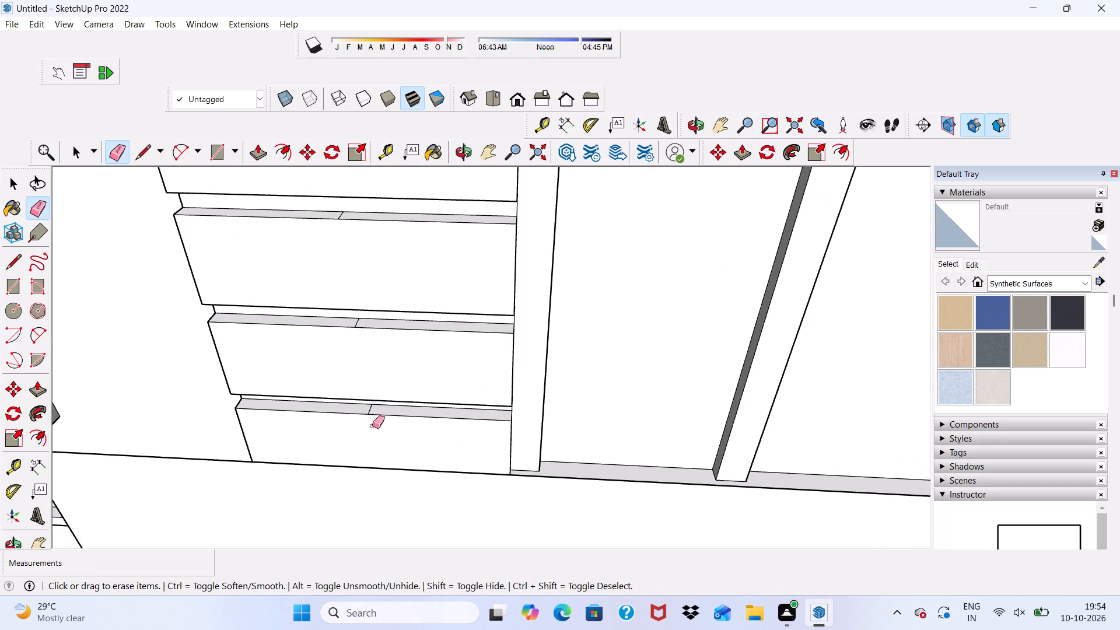
{"action": "scroll", "coordinate": [372, 415], "scroll_direction": "up", "scroll_amount": 6}
{"action": "left_click", "coordinate": [370, 405]}
{"action": "scroll", "coordinate": [380, 239], "scroll_direction": "up", "scroll_amount": 3}
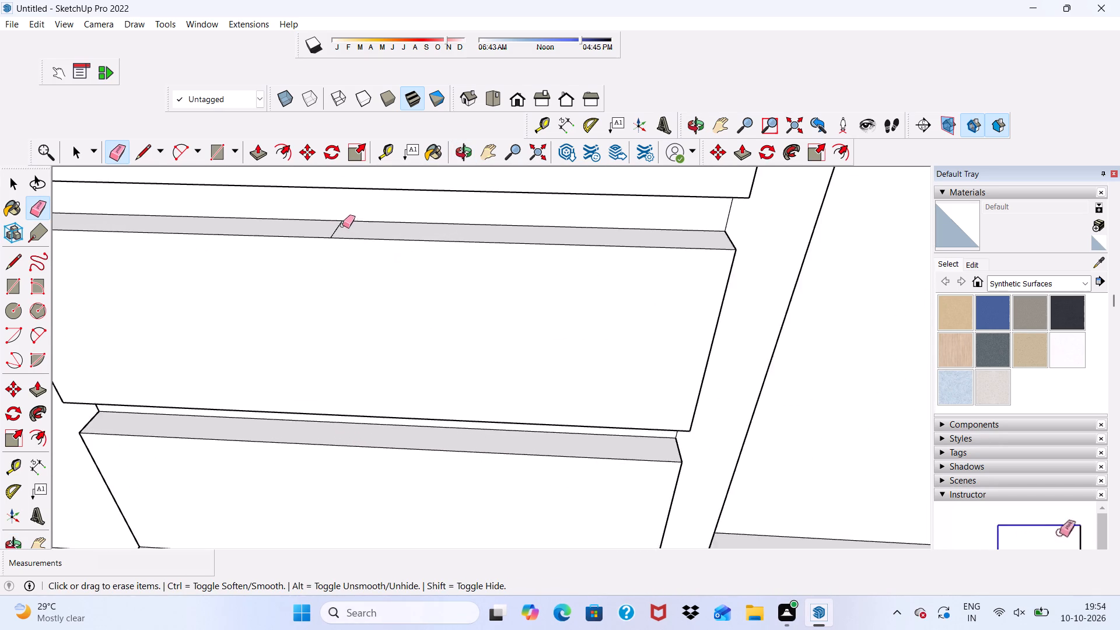
{"action": "left_click_drag", "start_coordinate": [329, 223], "coordinate": [340, 228]}
{"action": "scroll", "coordinate": [315, 276], "scroll_direction": "down", "scroll_amount": 10}
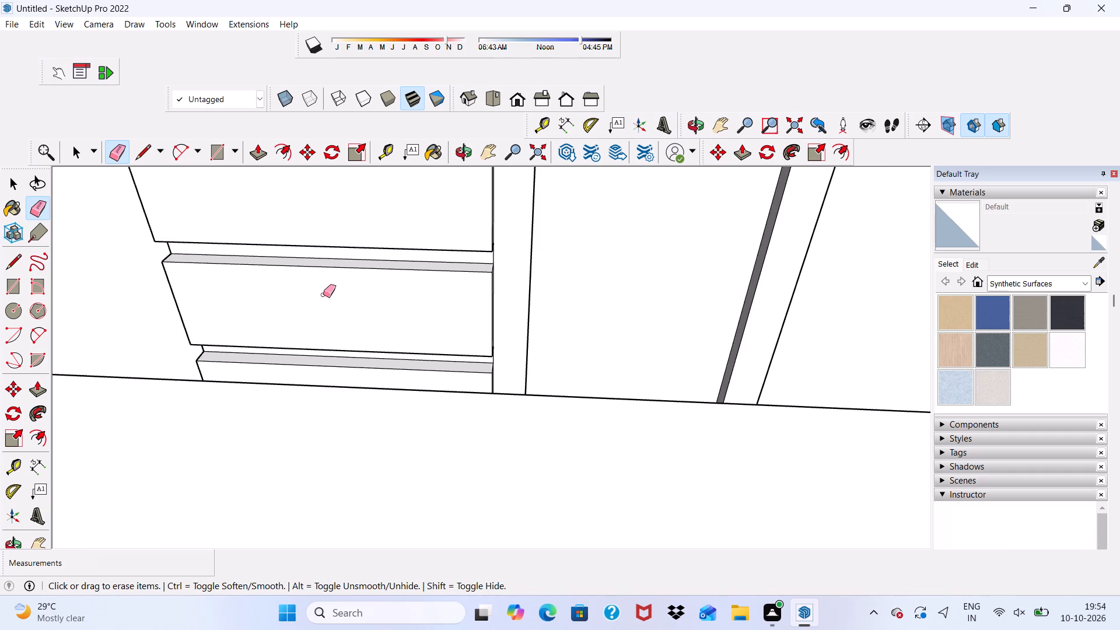
Erase the short seam lines across the top ledges of the next two panels up the left strip.
{"action": "scroll", "coordinate": [323, 302], "scroll_direction": "up", "scroll_amount": 3}
{"action": "scroll", "coordinate": [331, 323], "scroll_direction": "down", "scroll_amount": 8}
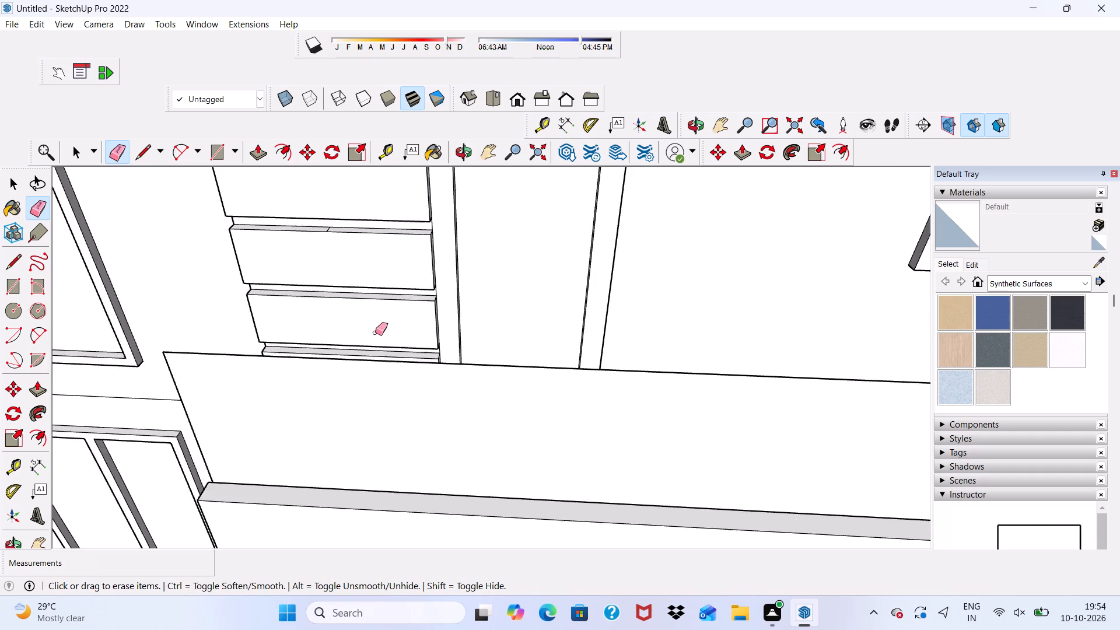
{"action": "scroll", "coordinate": [375, 332], "scroll_direction": "down", "scroll_amount": 6}
{"action": "scroll", "coordinate": [320, 211], "scroll_direction": "up", "scroll_amount": 4}
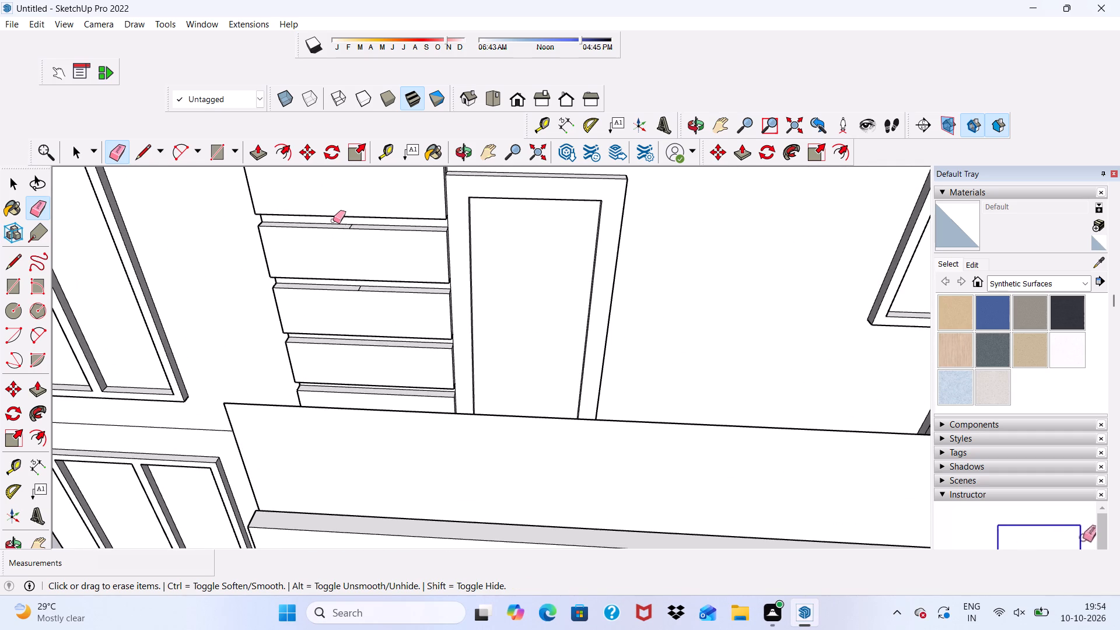
{"action": "scroll", "coordinate": [338, 225], "scroll_direction": "down", "scroll_amount": 3}
{"action": "scroll", "coordinate": [325, 257], "scroll_direction": "up", "scroll_amount": 14}
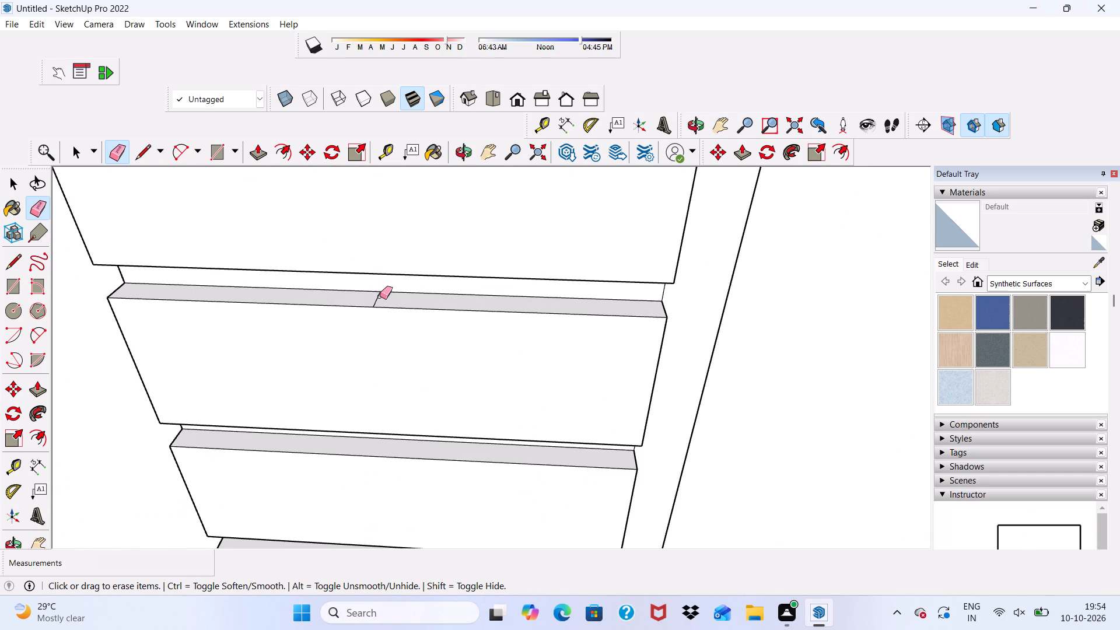
{"action": "left_click", "coordinate": [380, 296]}
{"action": "scroll", "coordinate": [347, 322], "scroll_direction": "down", "scroll_amount": 15}
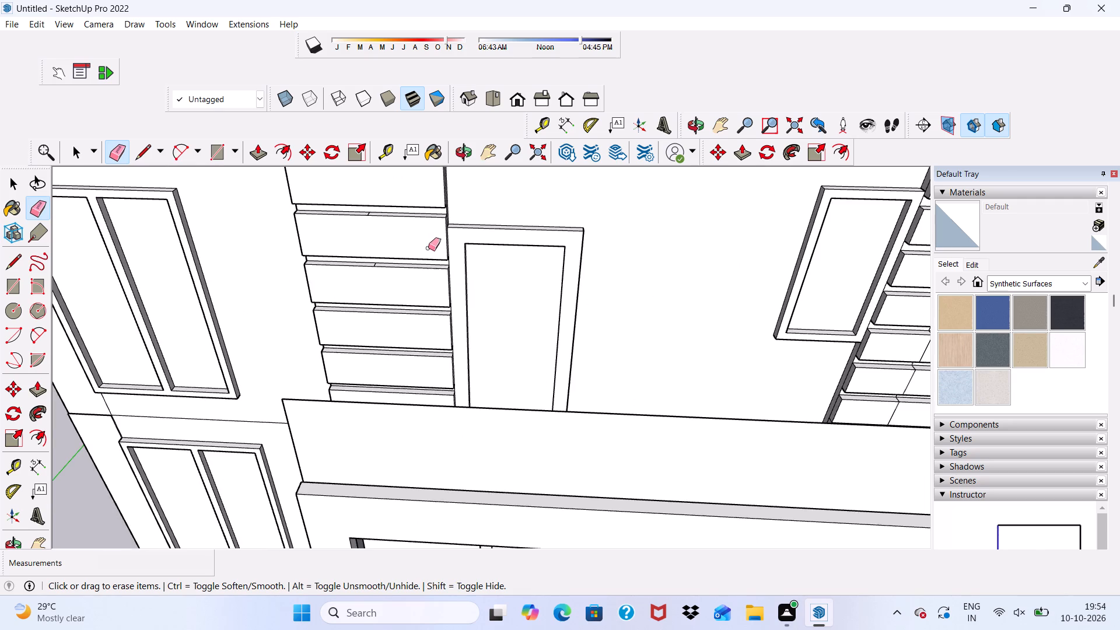
{"action": "scroll", "coordinate": [397, 233], "scroll_direction": "up", "scroll_amount": 20}
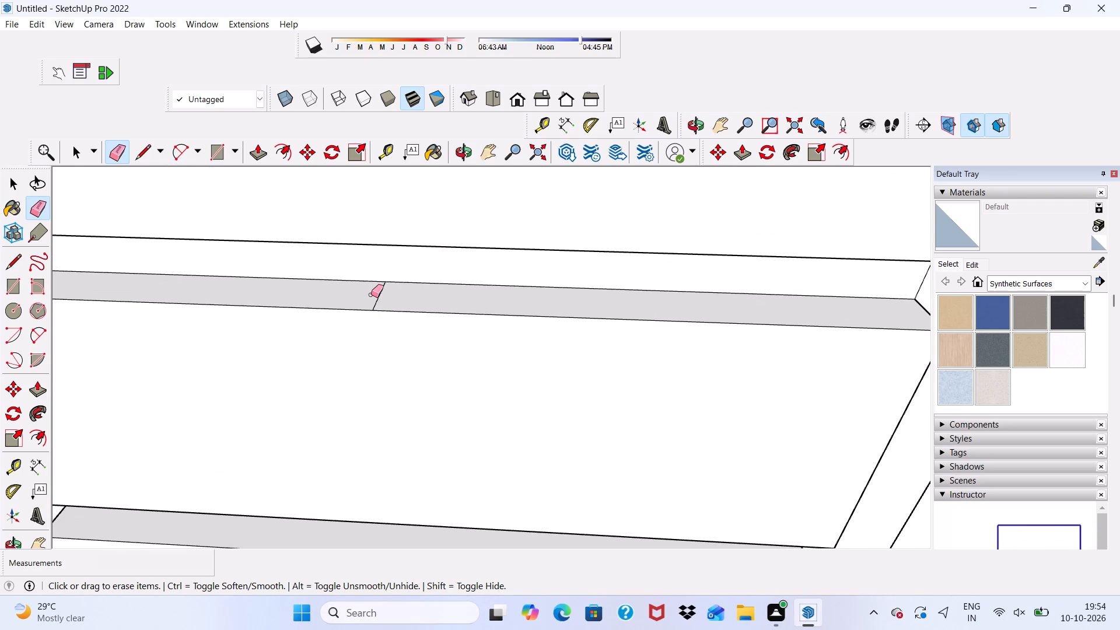
{"action": "left_click_drag", "start_coordinate": [371, 295], "coordinate": [388, 295]}
{"action": "scroll", "coordinate": [387, 282], "scroll_direction": "down", "scroll_amount": 17}
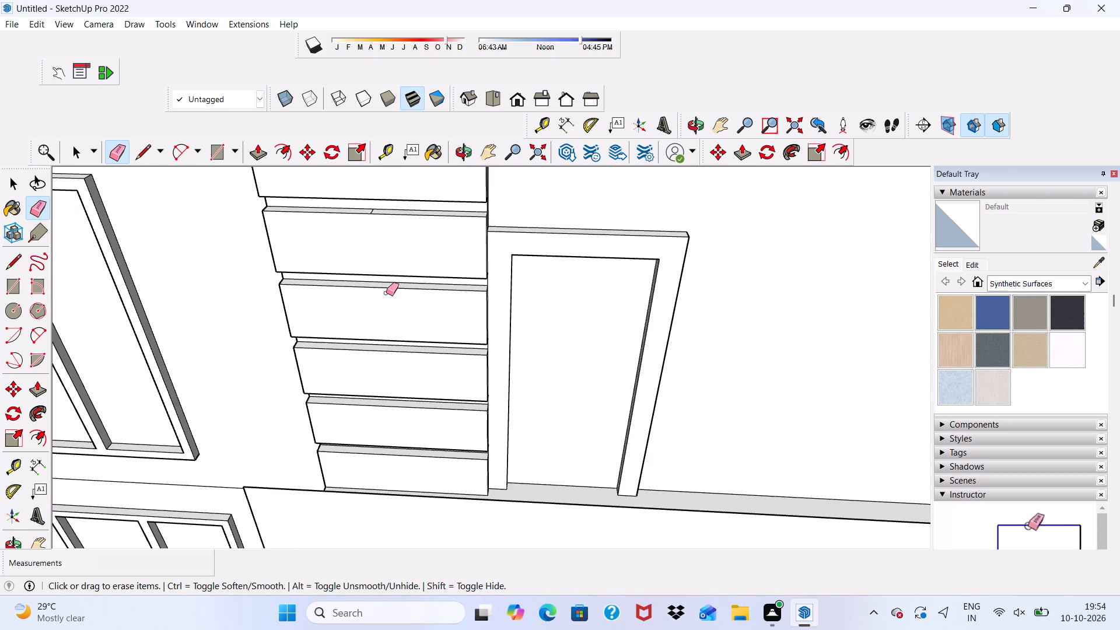
Erase the remaining top-ledge seams on the two left-strip panels directly below the uppermost panel.
{"action": "scroll", "coordinate": [379, 285], "scroll_direction": "down", "scroll_amount": 3}
{"action": "scroll", "coordinate": [379, 236], "scroll_direction": "up", "scroll_amount": 13}
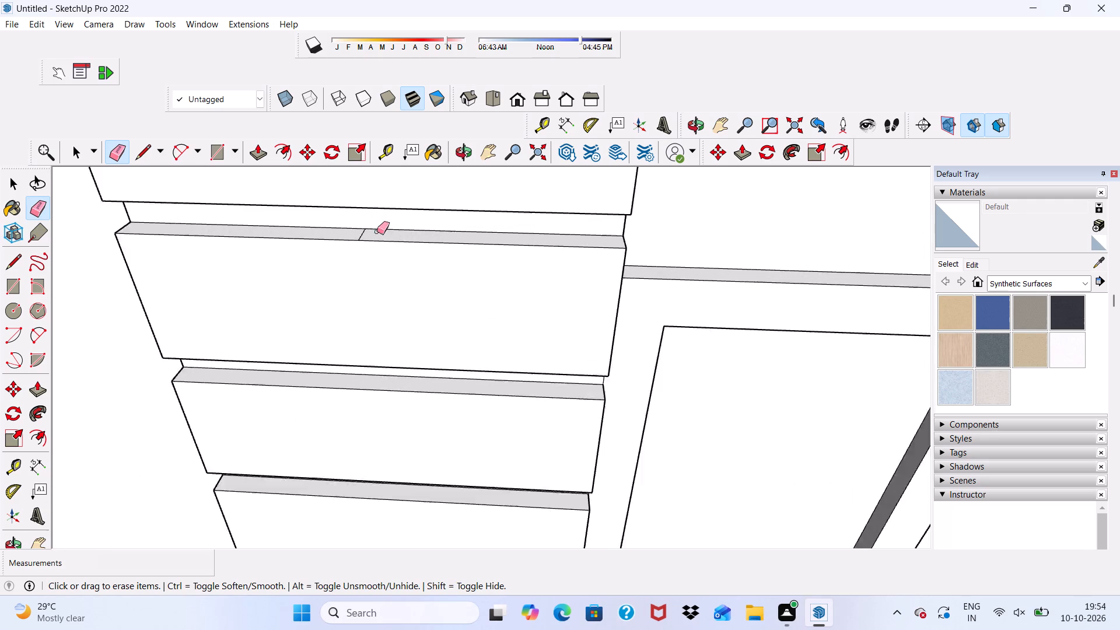
{"action": "scroll", "coordinate": [377, 232], "scroll_direction": "up", "scroll_amount": 8}
{"action": "left_click_drag", "start_coordinate": [350, 242], "coordinate": [372, 246]}
{"action": "left_click", "coordinate": [372, 246]}
{"action": "scroll", "coordinate": [372, 246], "scroll_direction": "down", "scroll_amount": 11}
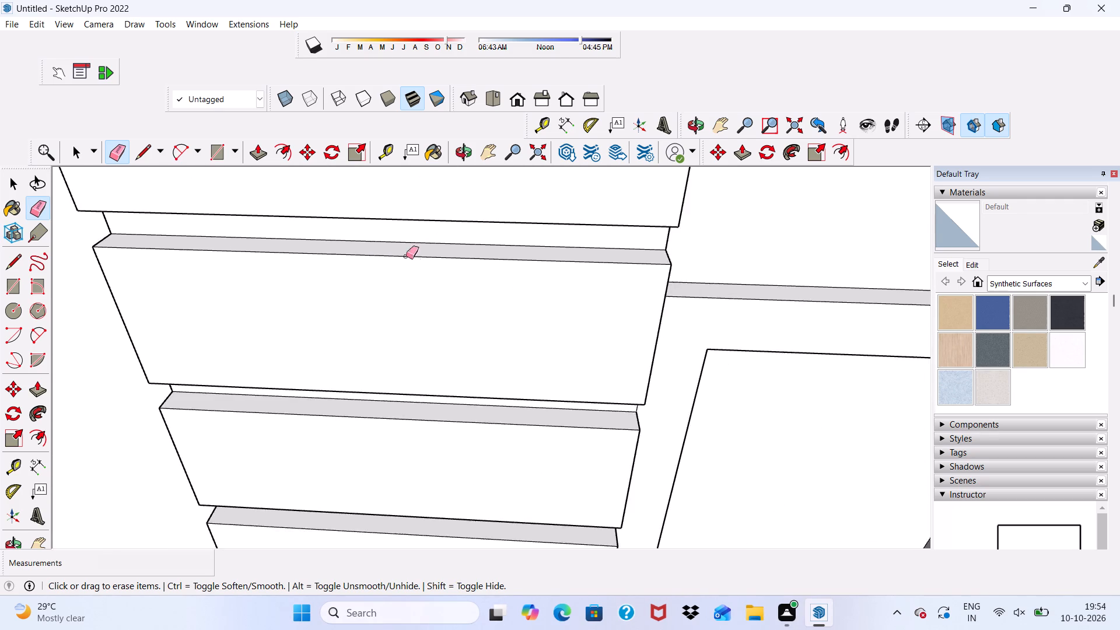
{"action": "scroll", "coordinate": [406, 256], "scroll_direction": "down", "scroll_amount": 16}
{"action": "middle_click_drag", "start_coordinate": [422, 297], "coordinate": [416, 366]}
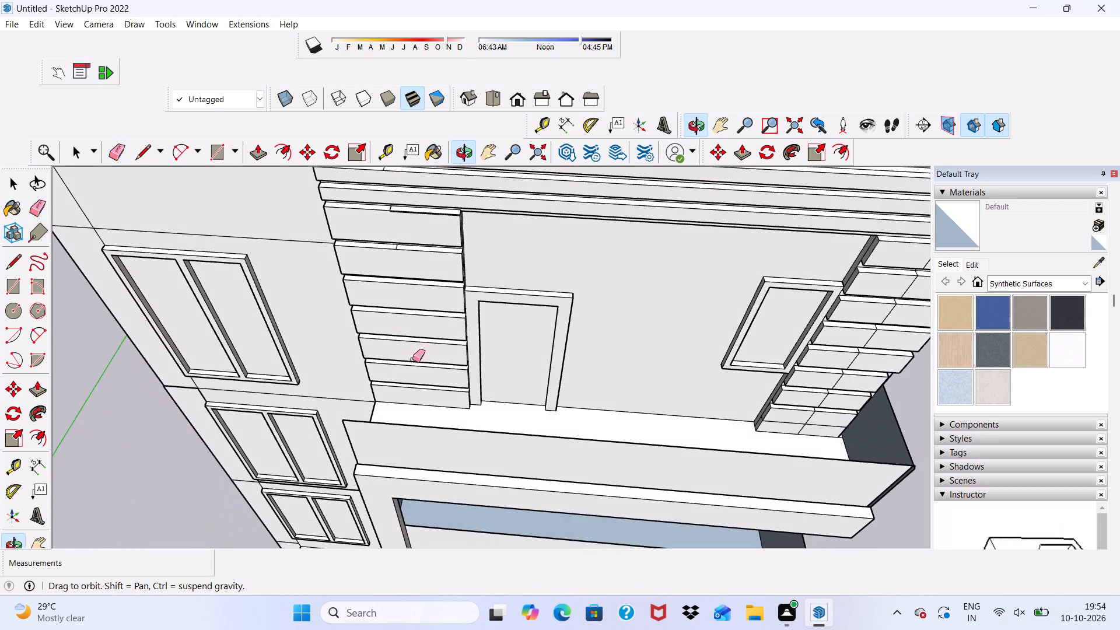
{"action": "scroll", "coordinate": [404, 212], "scroll_direction": "up", "scroll_amount": 17}
{"action": "scroll", "coordinate": [388, 310], "scroll_direction": "up", "scroll_amount": 5}
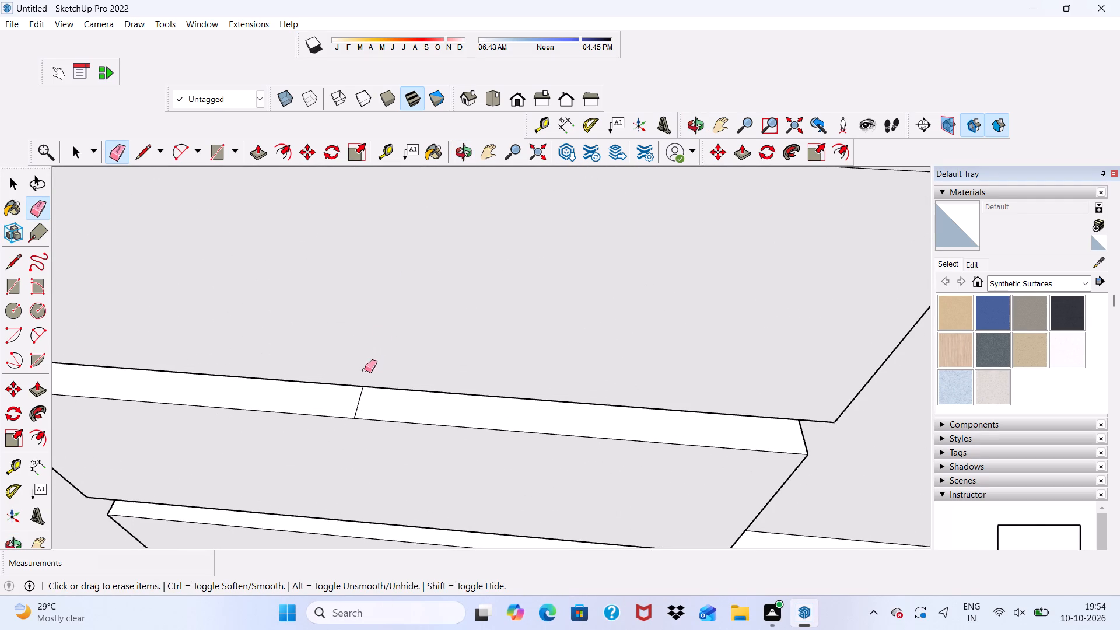
{"action": "left_click_drag", "start_coordinate": [359, 403], "coordinate": [375, 404]}
{"action": "scroll", "coordinate": [370, 349], "scroll_direction": "down", "scroll_amount": 11}
Erase the top-ledge seam, thin leftover strip lines and short stub edge along the upper edge of the left strip's uppermost panel.
{"action": "scroll", "coordinate": [381, 262], "scroll_direction": "up", "scroll_amount": 5}
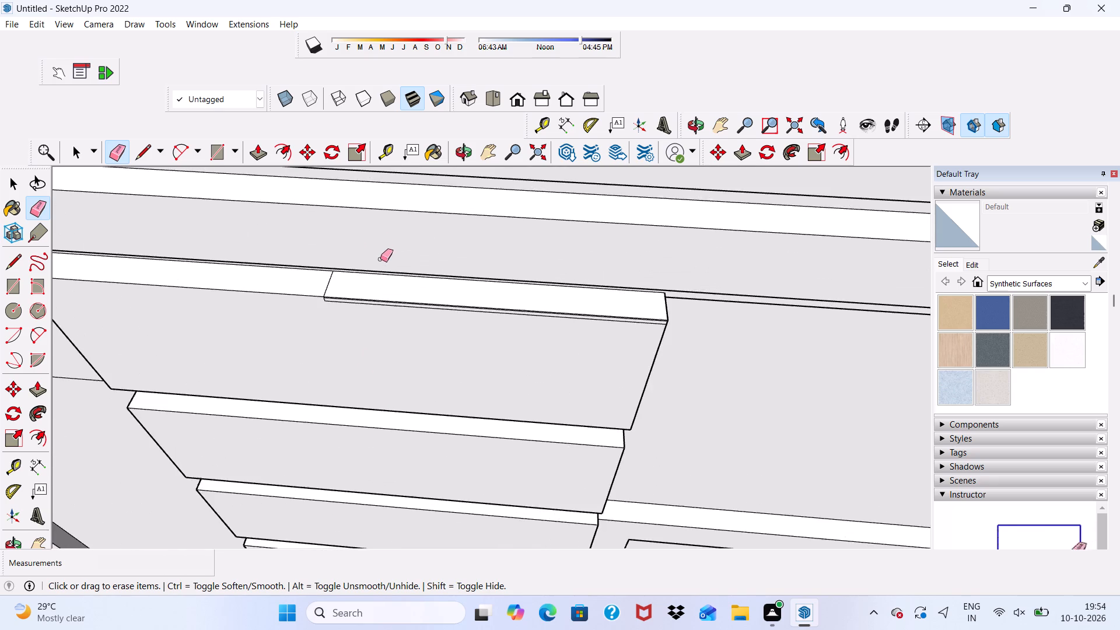
{"action": "scroll", "coordinate": [372, 278], "scroll_direction": "up", "scroll_amount": 10}
{"action": "left_click_drag", "start_coordinate": [283, 291], "coordinate": [306, 286]}
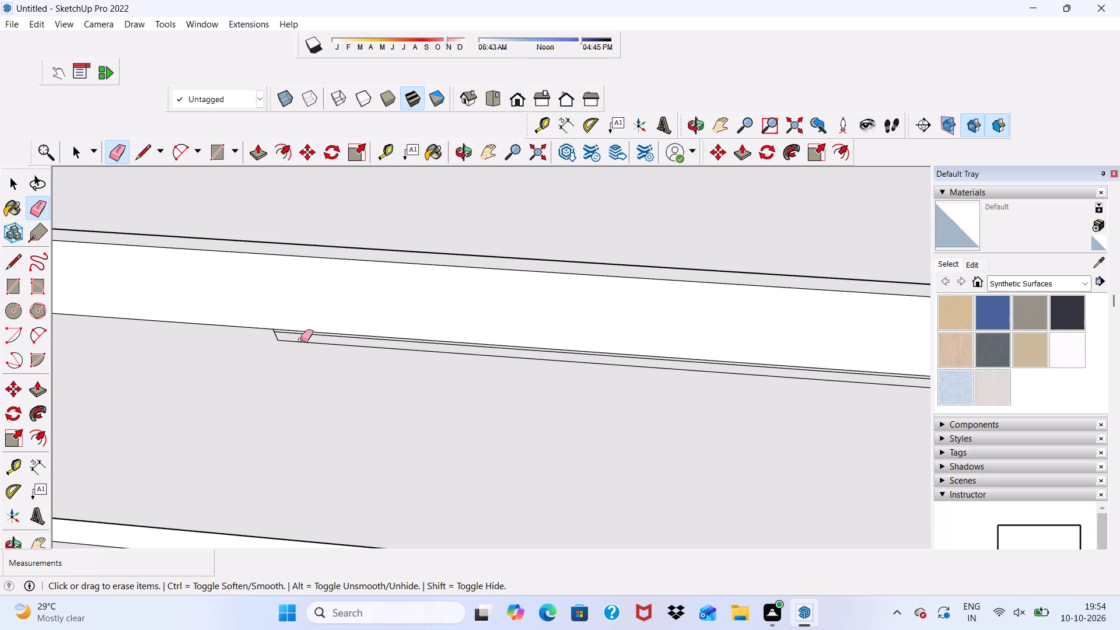
{"action": "scroll", "coordinate": [300, 339], "scroll_direction": "up", "scroll_amount": 5}
{"action": "left_click_drag", "start_coordinate": [300, 339], "coordinate": [307, 348]}
{"action": "scroll", "coordinate": [292, 309], "scroll_direction": "up", "scroll_amount": 9}
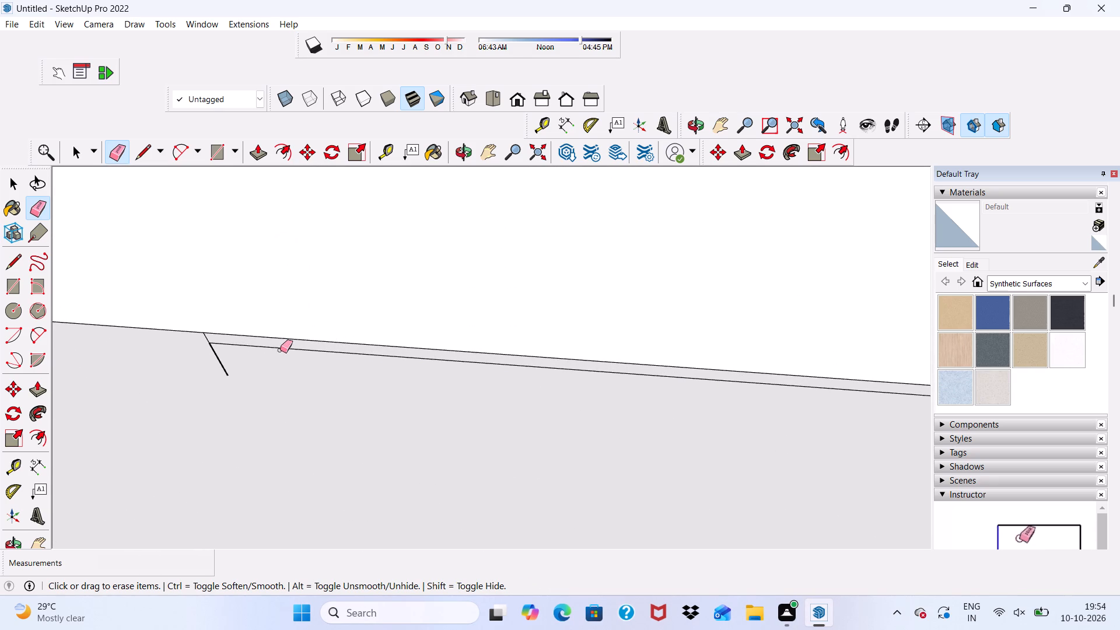
{"action": "left_click_drag", "start_coordinate": [280, 350], "coordinate": [279, 344]}
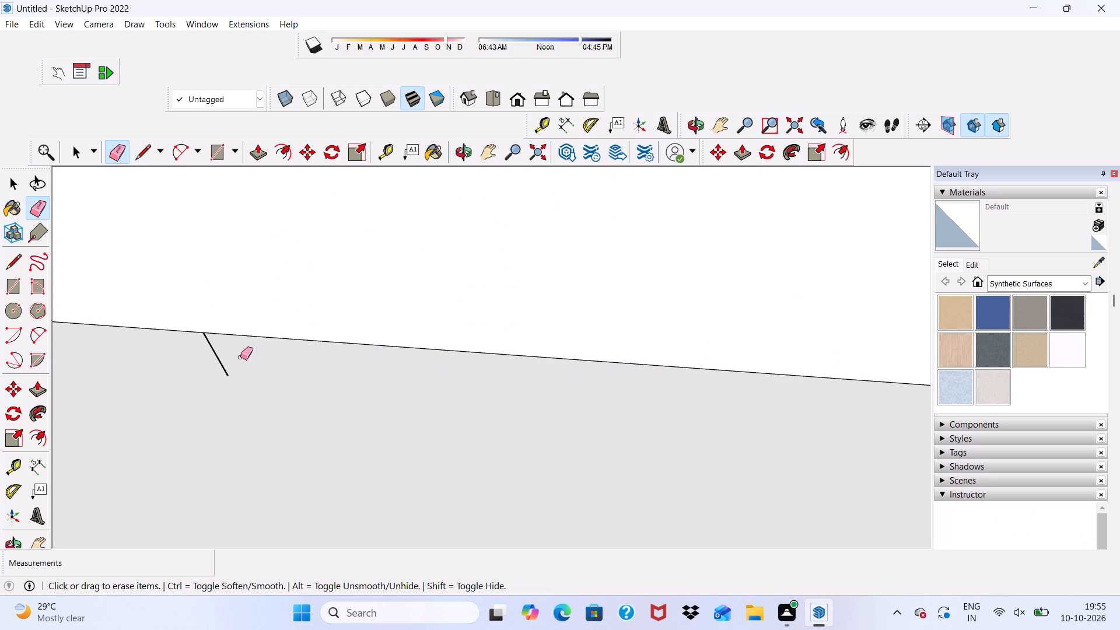
{"action": "left_click_drag", "start_coordinate": [233, 353], "coordinate": [213, 355]}
{"action": "scroll", "coordinate": [187, 328], "scroll_direction": "down", "scroll_amount": 11}
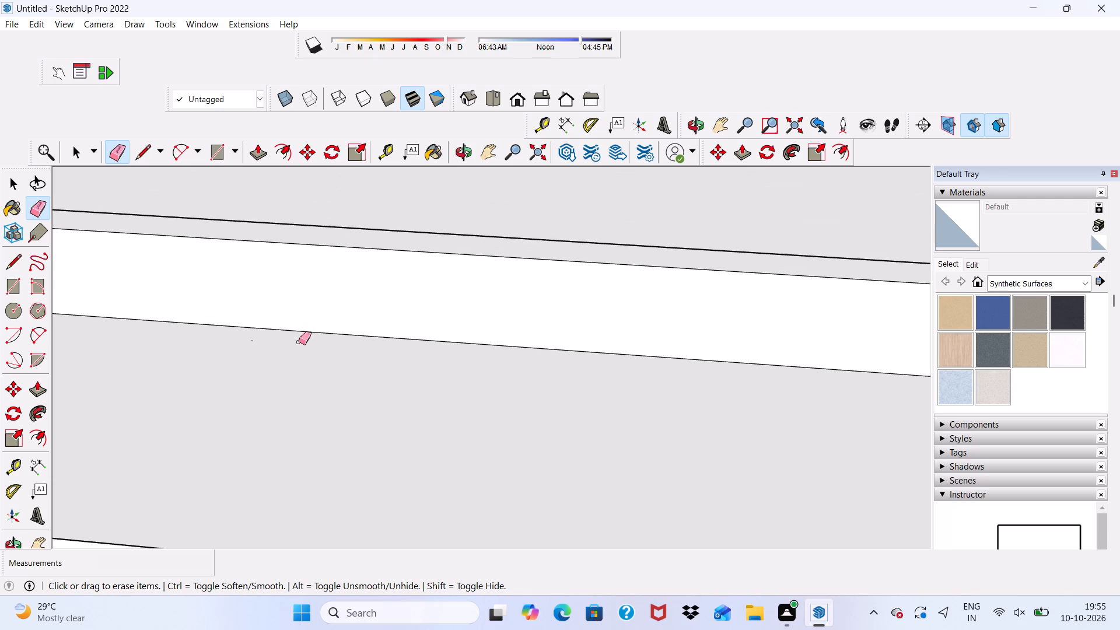
Examine the left strip's uppermost panels and the horizontal bands above them for leftover lines.
{"action": "scroll", "coordinate": [299, 342], "scroll_direction": "down", "scroll_amount": 15}
{"action": "middle_click_drag", "start_coordinate": [344, 346], "coordinate": [320, 162]}
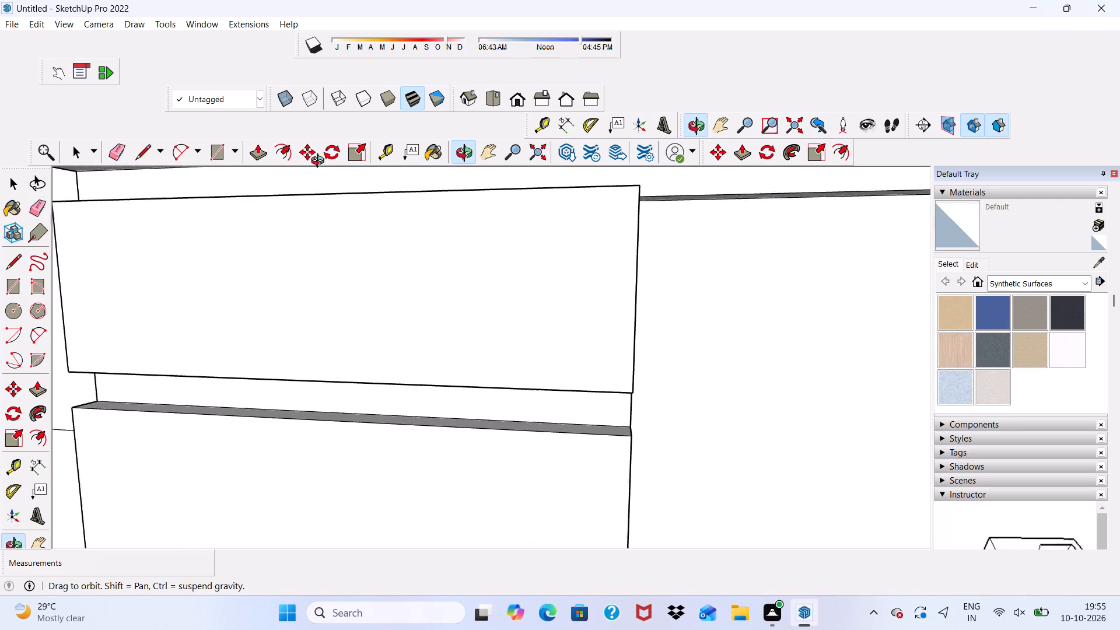
{"action": "middle_click_drag", "start_coordinate": [320, 162], "coordinate": [327, 165]}
{"action": "scroll", "coordinate": [359, 184], "scroll_direction": "up", "scroll_amount": 1}
{"action": "scroll", "coordinate": [257, 296], "scroll_direction": "down", "scroll_amount": 10}
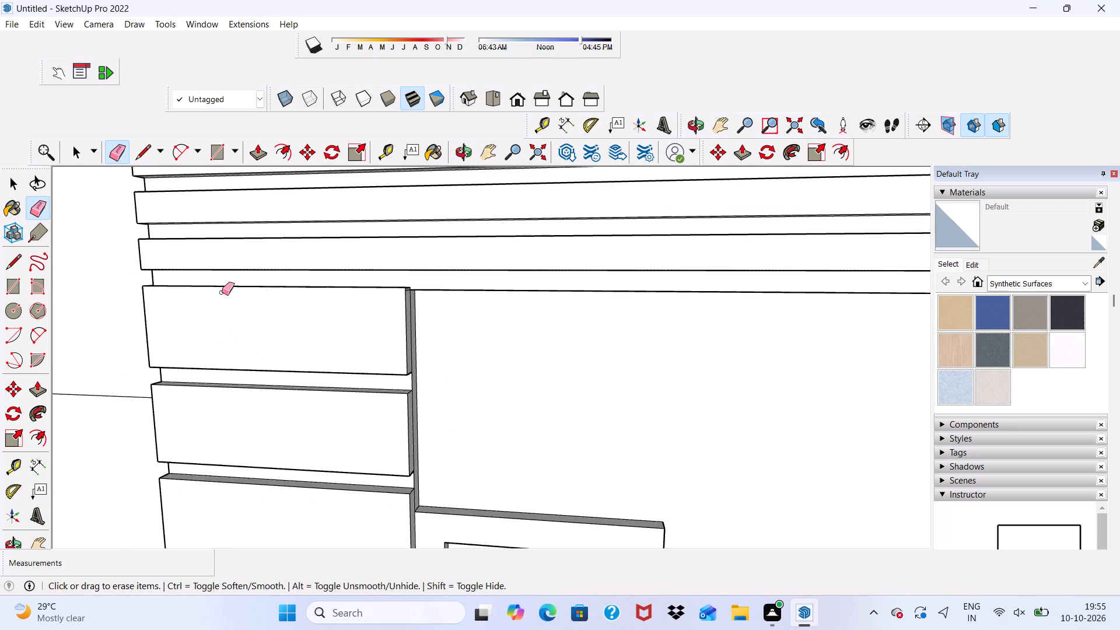
{"action": "key", "text": "space"}
{"action": "scroll", "coordinate": [222, 292], "scroll_direction": "up", "scroll_amount": 1}
{"action": "scroll", "coordinate": [190, 314], "scroll_direction": "down", "scroll_amount": 7}
{"action": "scroll", "coordinate": [152, 257], "scroll_direction": "up", "scroll_amount": 15}
{"action": "middle_click_drag", "start_coordinate": [192, 304], "coordinate": [206, 351]}
{"action": "scroll", "coordinate": [206, 351], "scroll_direction": "up", "scroll_amount": 5}
{"action": "scroll", "coordinate": [205, 348], "scroll_direction": "down", "scroll_amount": 10}
{"action": "middle_click_drag", "start_coordinate": [216, 358], "coordinate": [239, 283]}
{"action": "scroll", "coordinate": [243, 271], "scroll_direction": "up", "scroll_amount": 6}
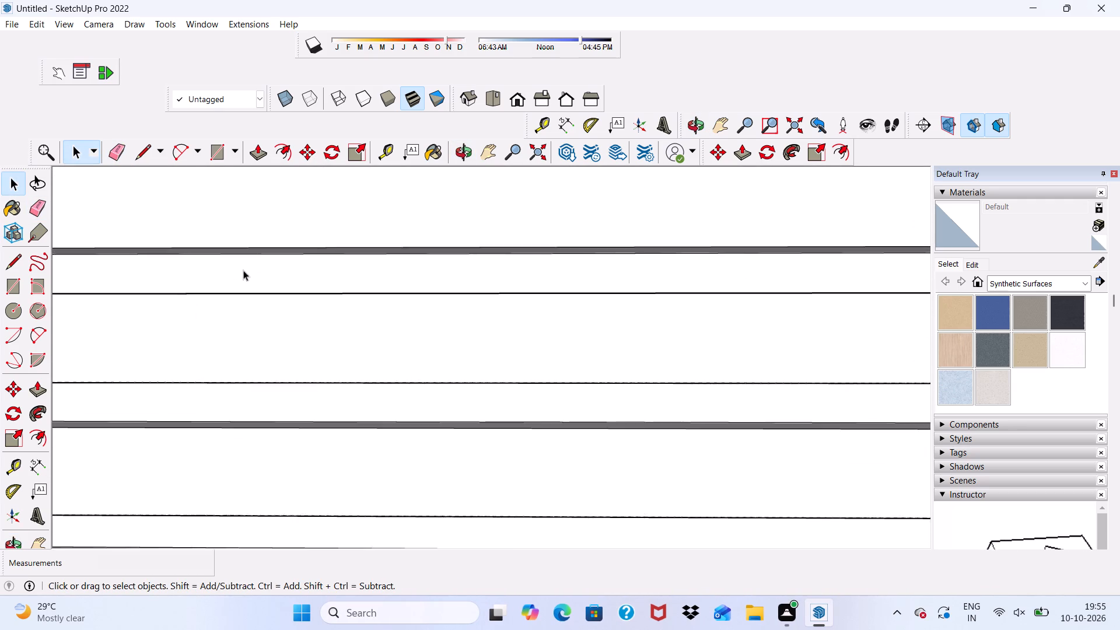
Push/Pull the underside of the upper horizontal band down 3 1/2" to close the gap to the part below.
{"action": "scroll", "coordinate": [243, 270], "scroll_direction": "up", "scroll_amount": 5}
{"action": "left_click", "coordinate": [261, 244]}
{"action": "scroll", "coordinate": [293, 220], "scroll_direction": "up", "scroll_amount": 2}
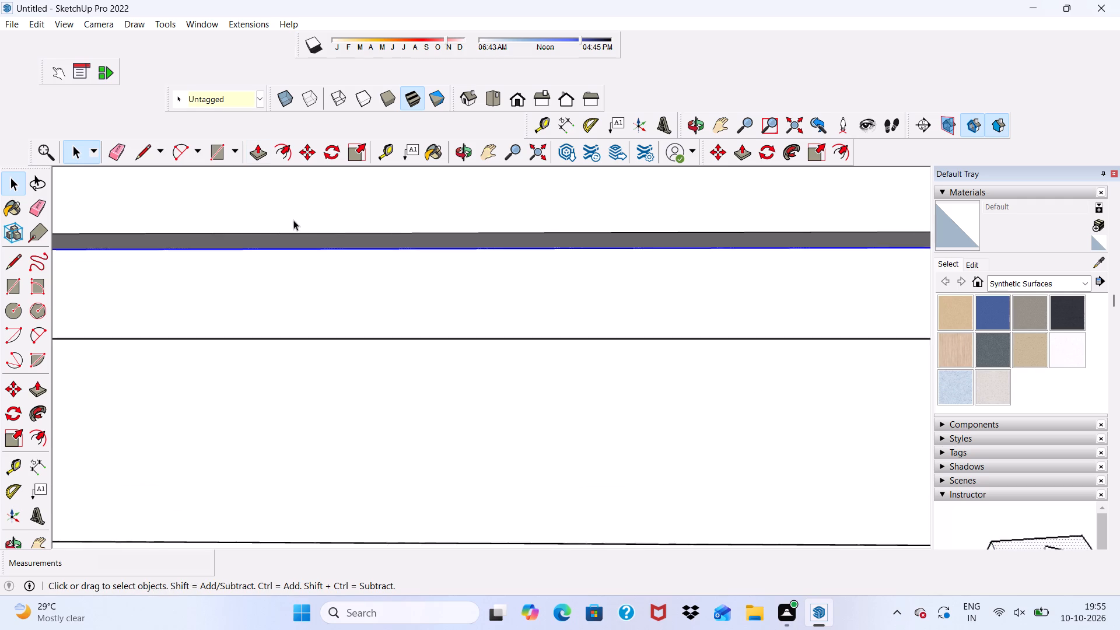
{"action": "scroll", "coordinate": [293, 220], "scroll_direction": "up", "scroll_amount": 6}
{"action": "left_click", "coordinate": [283, 239]}
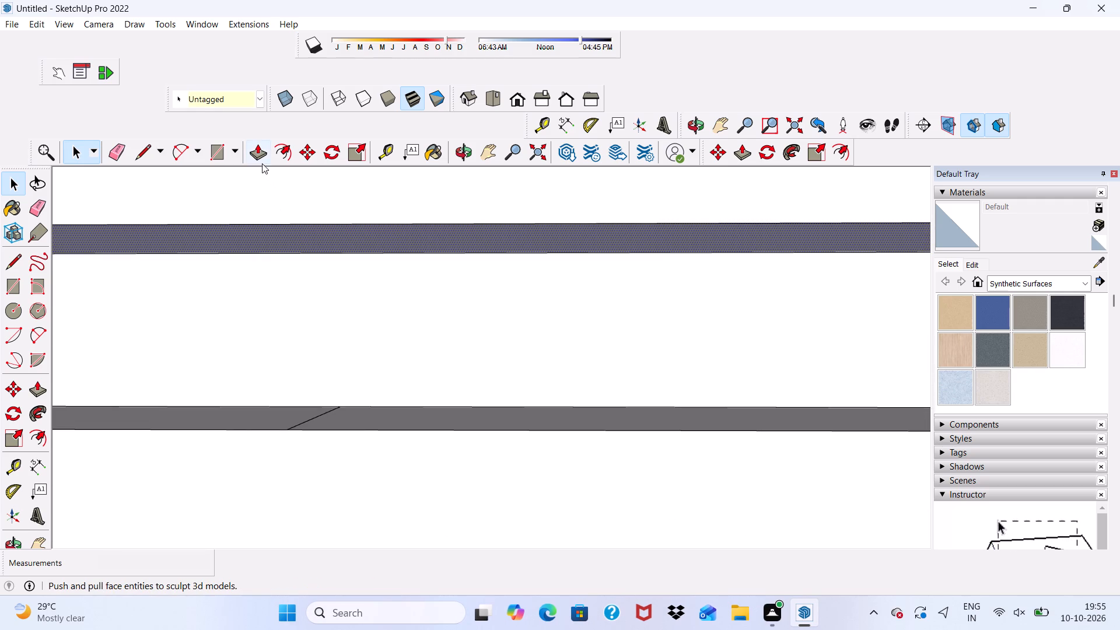
{"action": "left_click", "coordinate": [261, 154]}
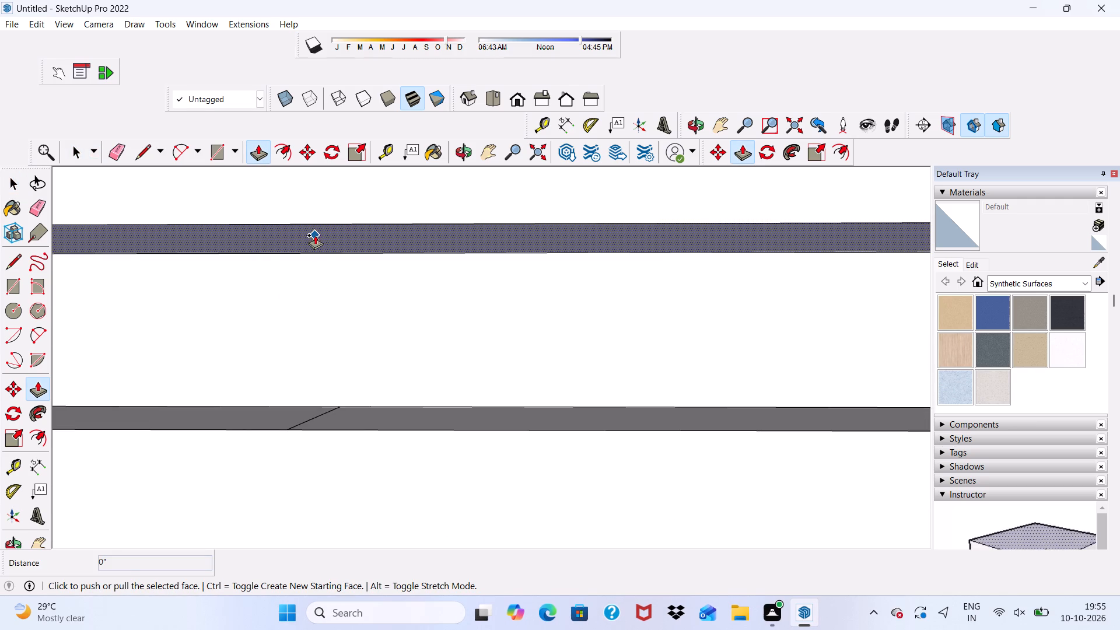
{"action": "left_click", "coordinate": [315, 235]}
{"action": "scroll", "coordinate": [329, 445], "scroll_direction": "down", "scroll_amount": 4}
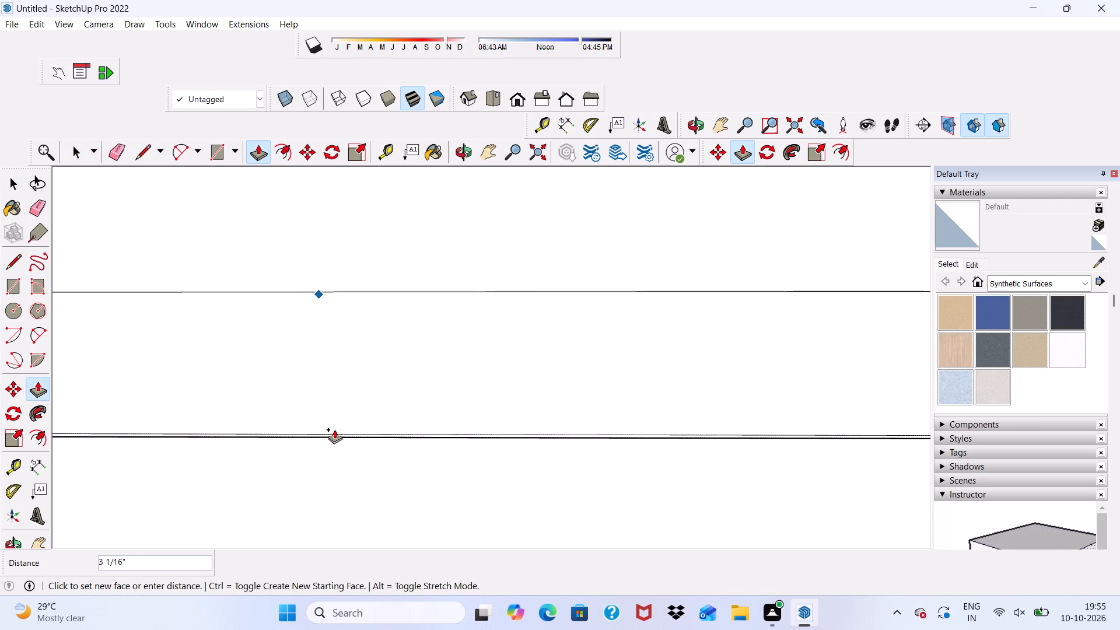
{"action": "left_click", "coordinate": [333, 448]}
{"action": "scroll", "coordinate": [324, 330], "scroll_direction": "down", "scroll_amount": 14}
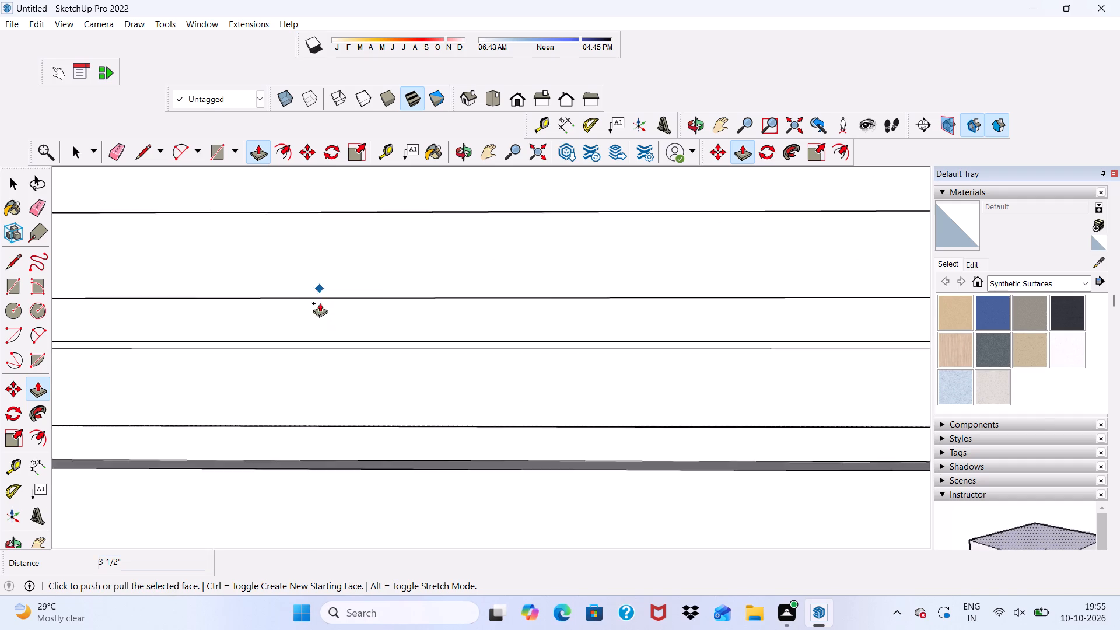
Push/Pull the underside of the lower horizontal band down 3 1/2" towards the top of the left strip's uppermost panel.
{"action": "scroll", "coordinate": [320, 303], "scroll_direction": "down", "scroll_amount": 9}
{"action": "middle_click_drag", "start_coordinate": [272, 436], "coordinate": [215, 507]}
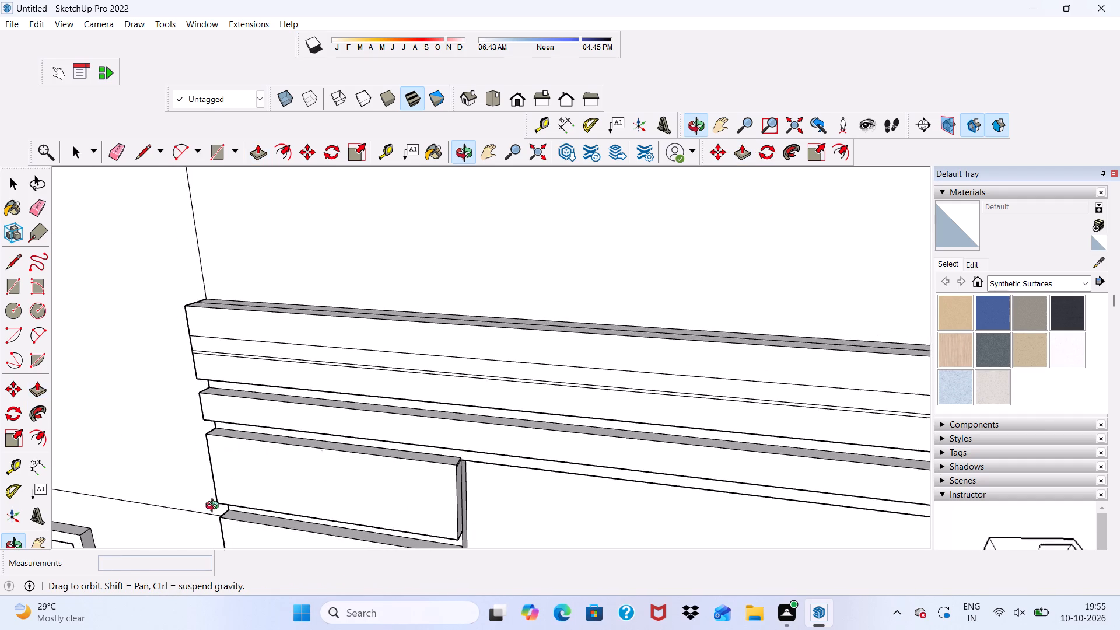
{"action": "middle_click_drag", "start_coordinate": [215, 507], "coordinate": [197, 508]}
{"action": "scroll", "coordinate": [222, 389], "scroll_direction": "up", "scroll_amount": 5}
{"action": "scroll", "coordinate": [282, 422], "scroll_direction": "up", "scroll_amount": 5}
{"action": "middle_click_drag", "start_coordinate": [282, 432], "coordinate": [289, 395]}
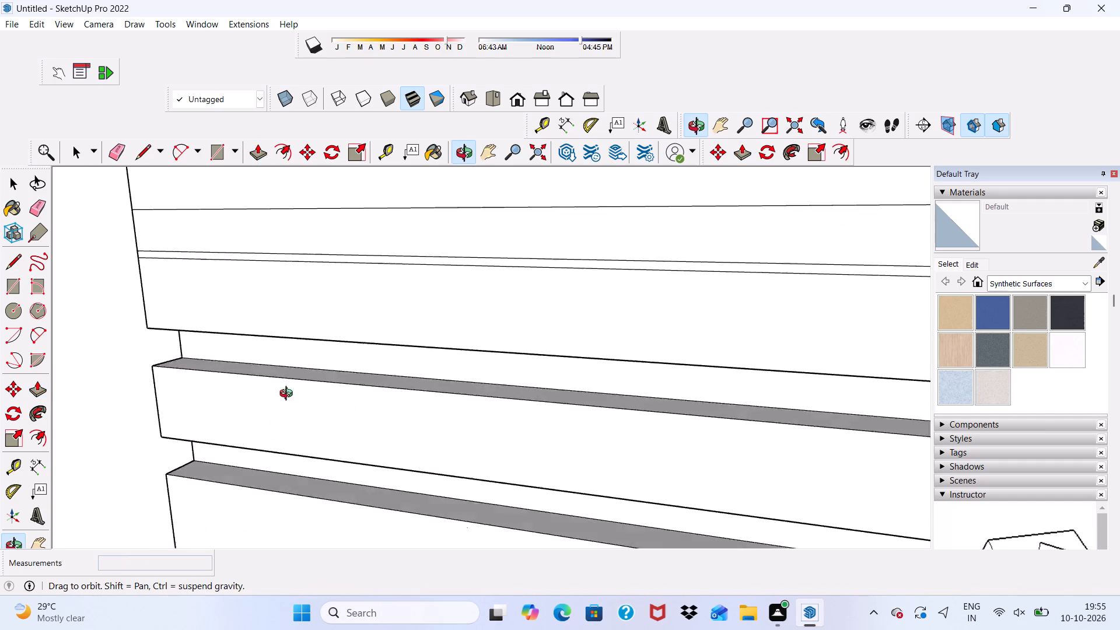
{"action": "middle_click_drag", "start_coordinate": [289, 395], "coordinate": [314, 321]}
{"action": "scroll", "coordinate": [280, 397], "scroll_direction": "up", "scroll_amount": 3}
{"action": "scroll", "coordinate": [270, 419], "scroll_direction": "down", "scroll_amount": 5}
{"action": "middle_click_drag", "start_coordinate": [281, 386], "coordinate": [365, 428]}
{"action": "scroll", "coordinate": [353, 475], "scroll_direction": "up", "scroll_amount": 9}
{"action": "middle_click_drag", "start_coordinate": [316, 425], "coordinate": [317, 362]}
{"action": "scroll", "coordinate": [317, 362], "scroll_direction": "down", "scroll_amount": 1}
{"action": "scroll", "coordinate": [296, 417], "scroll_direction": "up", "scroll_amount": 3}
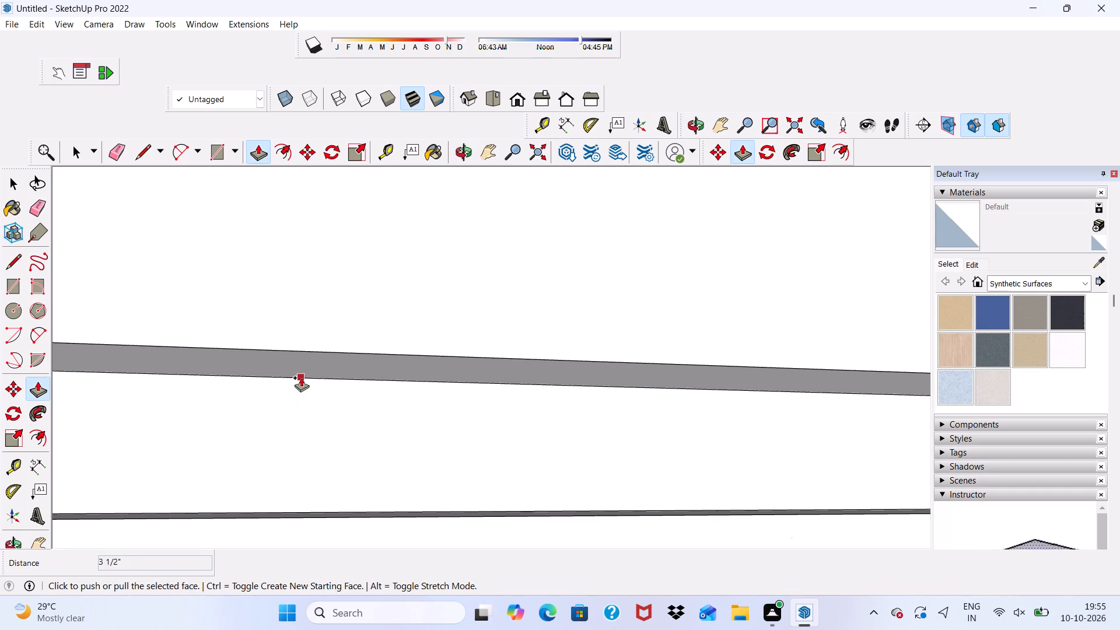
{"action": "key", "text": "space"}
{"action": "left_click", "coordinate": [306, 365]}
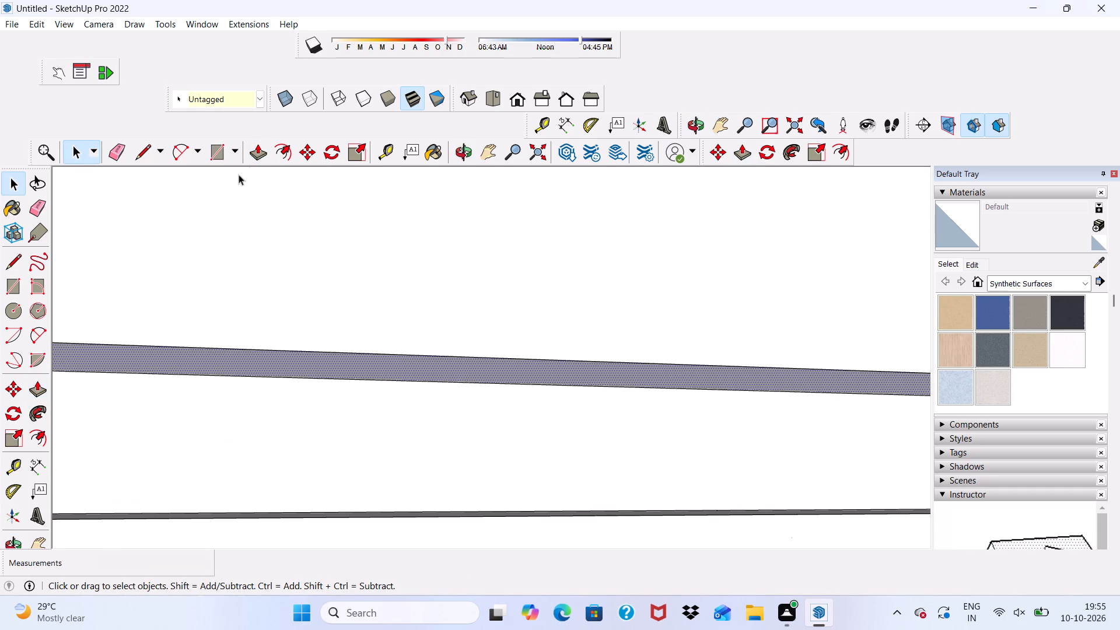
{"action": "left_click", "coordinate": [256, 153]}
{"action": "left_click", "coordinate": [315, 358]}
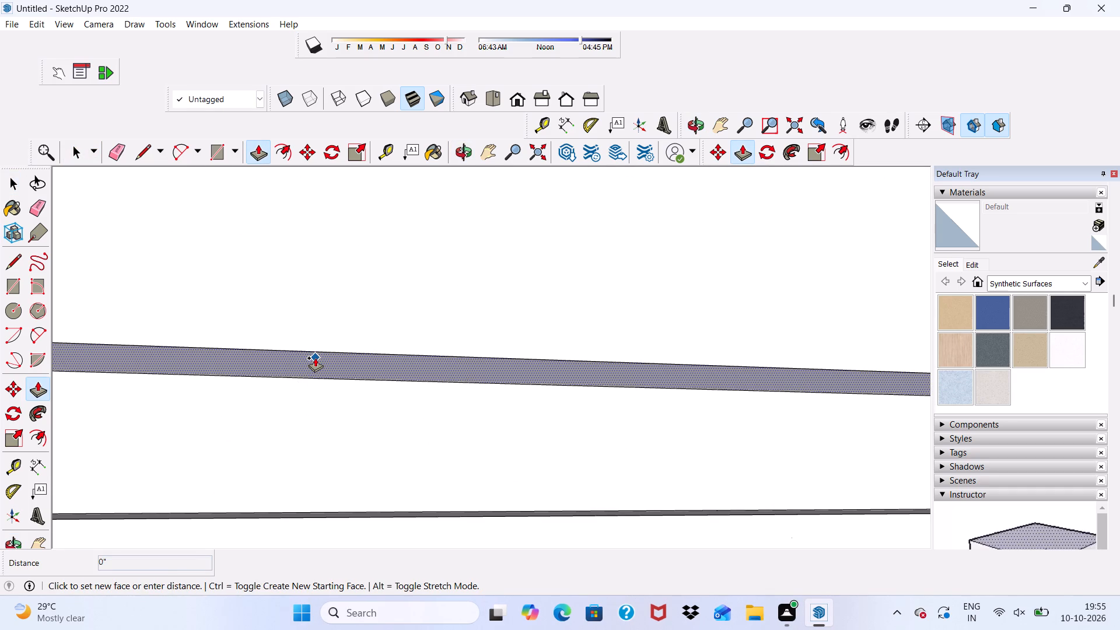
{"action": "scroll", "coordinate": [300, 405], "scroll_direction": "down", "scroll_amount": 9}
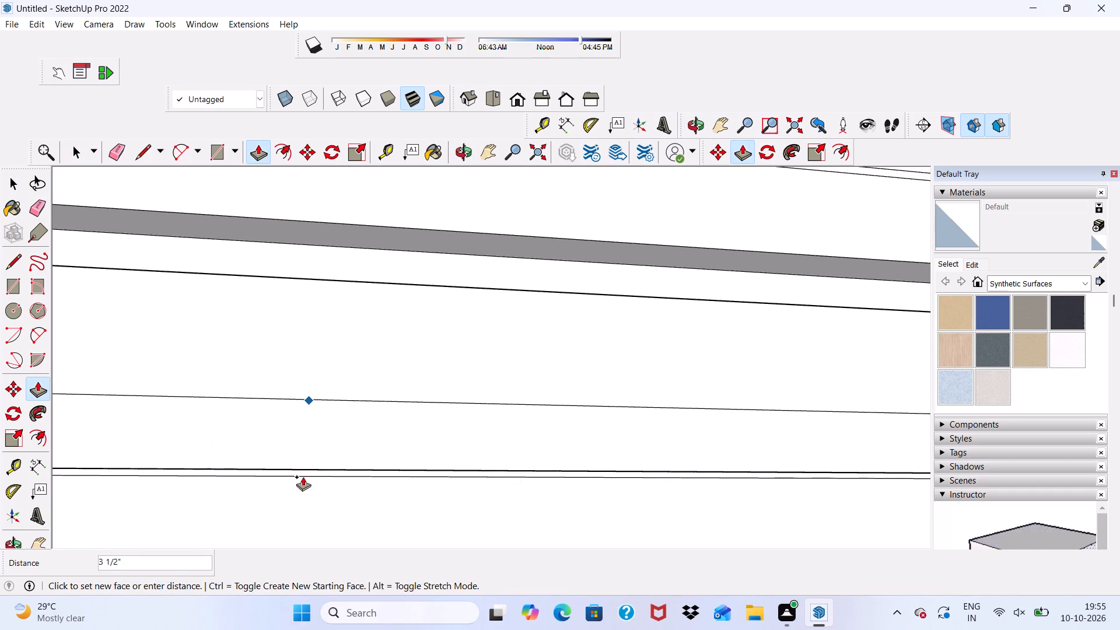
{"action": "left_click", "coordinate": [303, 477]}
{"action": "scroll", "coordinate": [228, 458], "scroll_direction": "down", "scroll_amount": 9}
{"action": "middle_click_drag", "start_coordinate": [407, 440], "coordinate": [249, 552]}
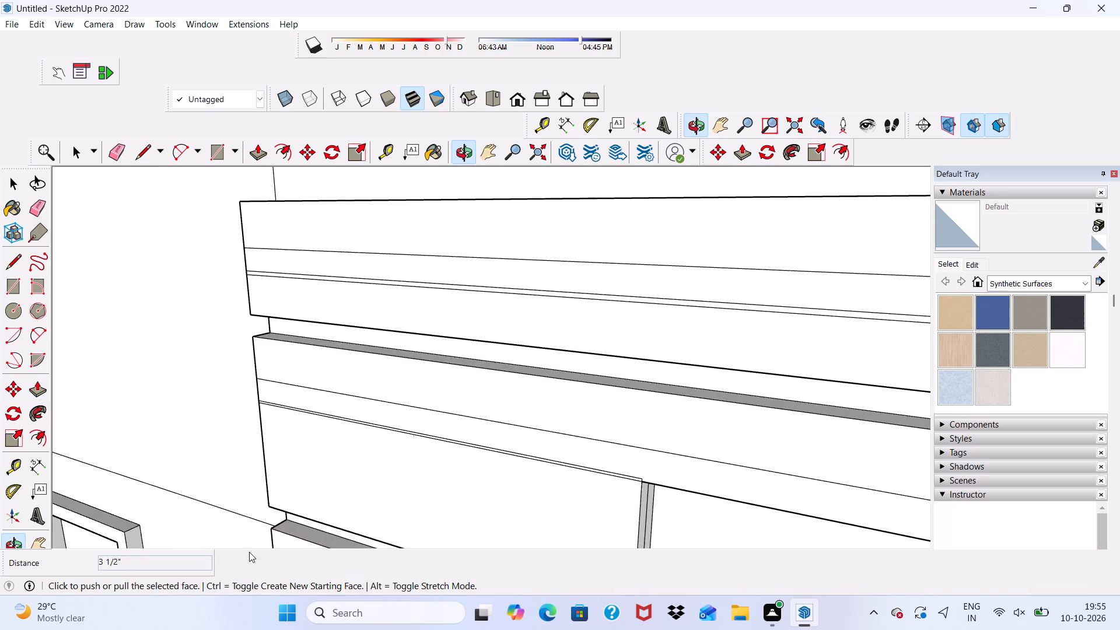
Erase the leftover horizontal line running across the front of the lower band.
{"action": "scroll", "coordinate": [309, 492], "scroll_direction": "up", "scroll_amount": 4}
{"action": "key", "text": "space"}
{"action": "scroll", "coordinate": [222, 326], "scroll_direction": "down", "scroll_amount": 3}
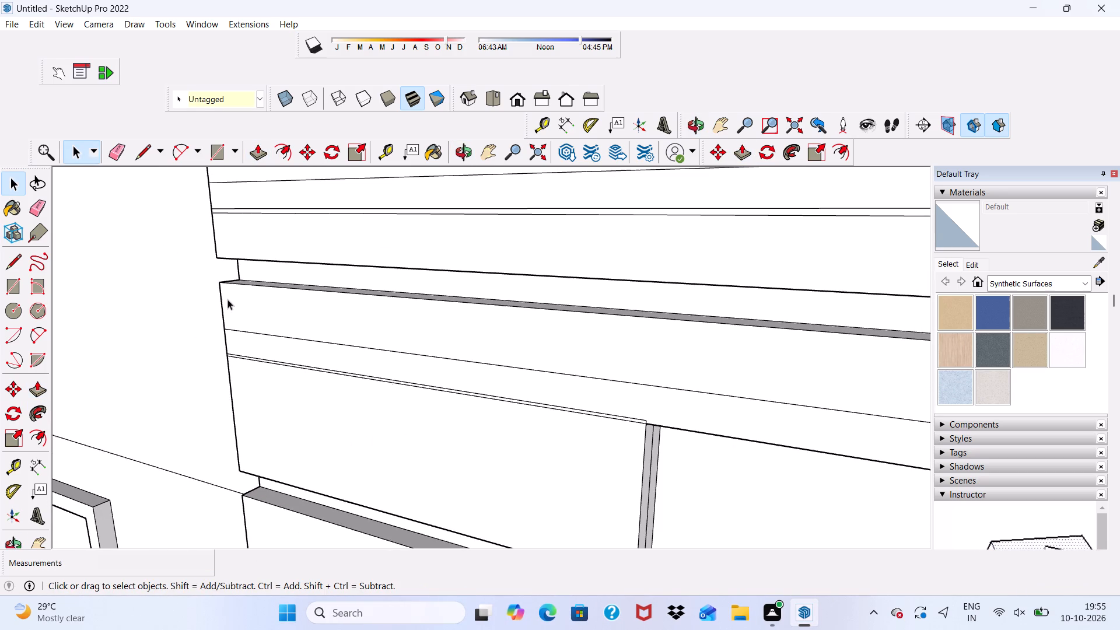
{"action": "scroll", "coordinate": [209, 275], "scroll_direction": "down", "scroll_amount": 7}
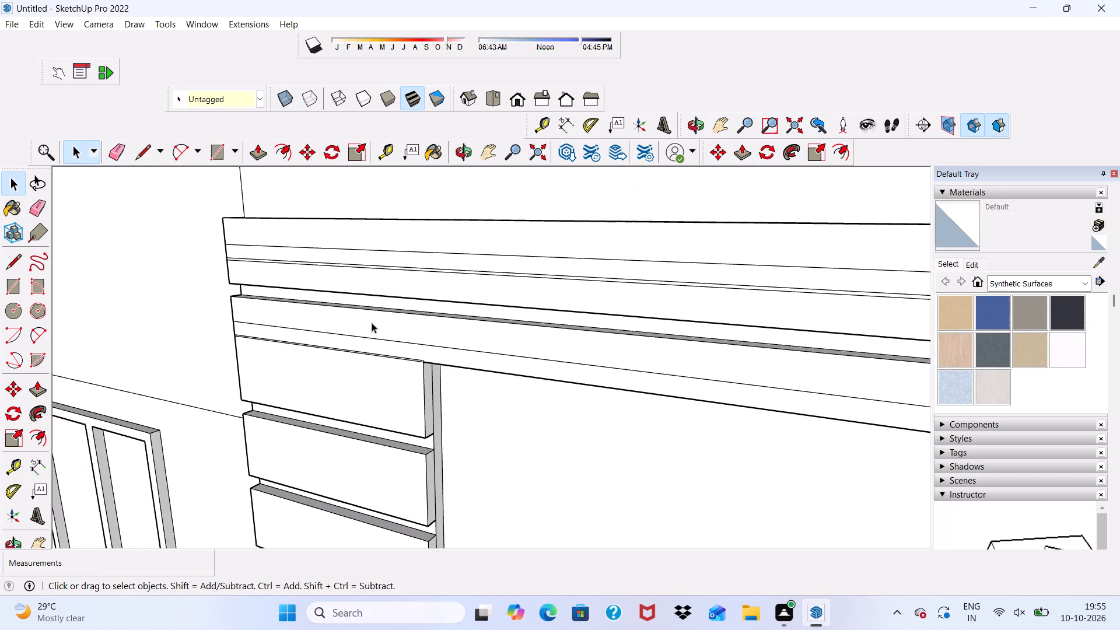
{"action": "middle_click_drag", "start_coordinate": [375, 325], "coordinate": [534, 265]}
{"action": "scroll", "coordinate": [155, 211], "scroll_direction": "up", "scroll_amount": 1}
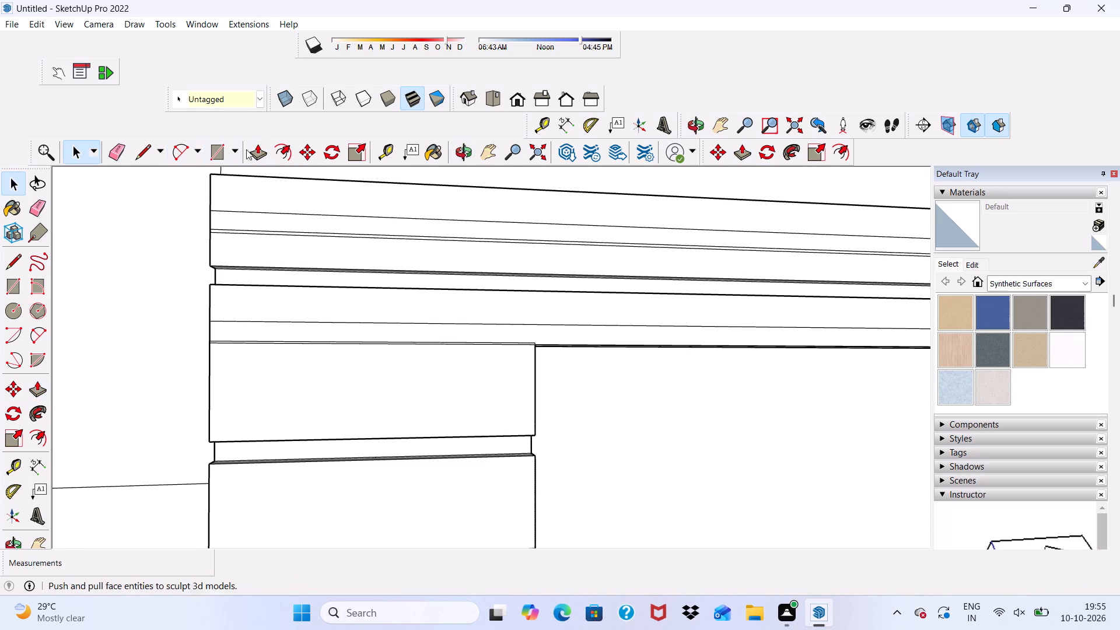
{"action": "left_click", "coordinate": [120, 148]}
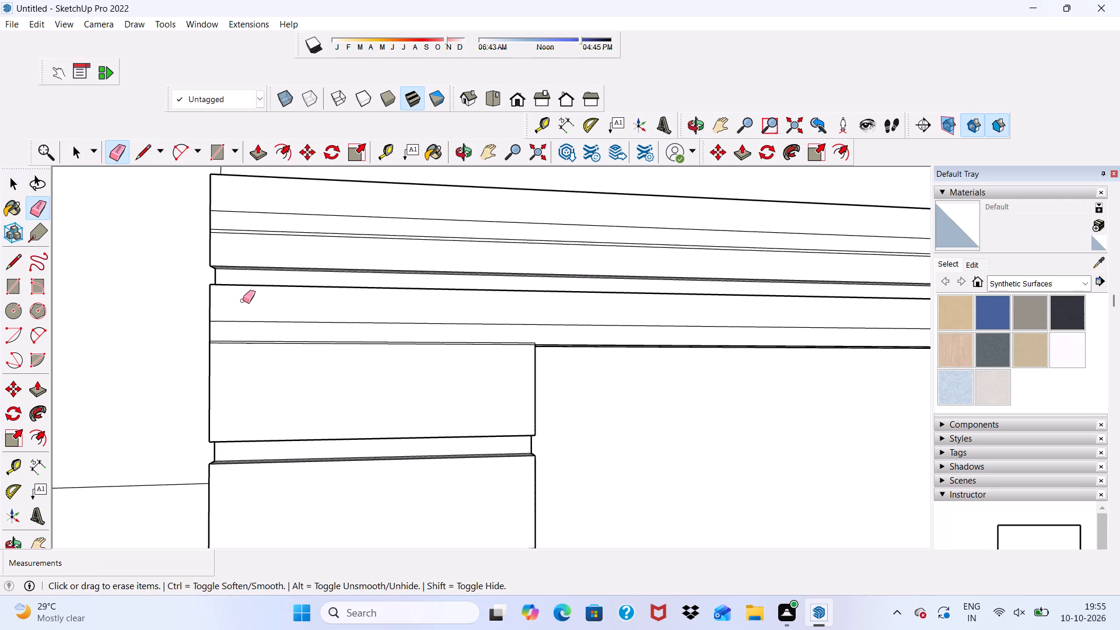
{"action": "left_click_drag", "start_coordinate": [243, 304], "coordinate": [241, 332]}
{"action": "left_click", "coordinate": [241, 333]}
{"action": "scroll", "coordinate": [273, 323], "scroll_direction": "down", "scroll_amount": 4}
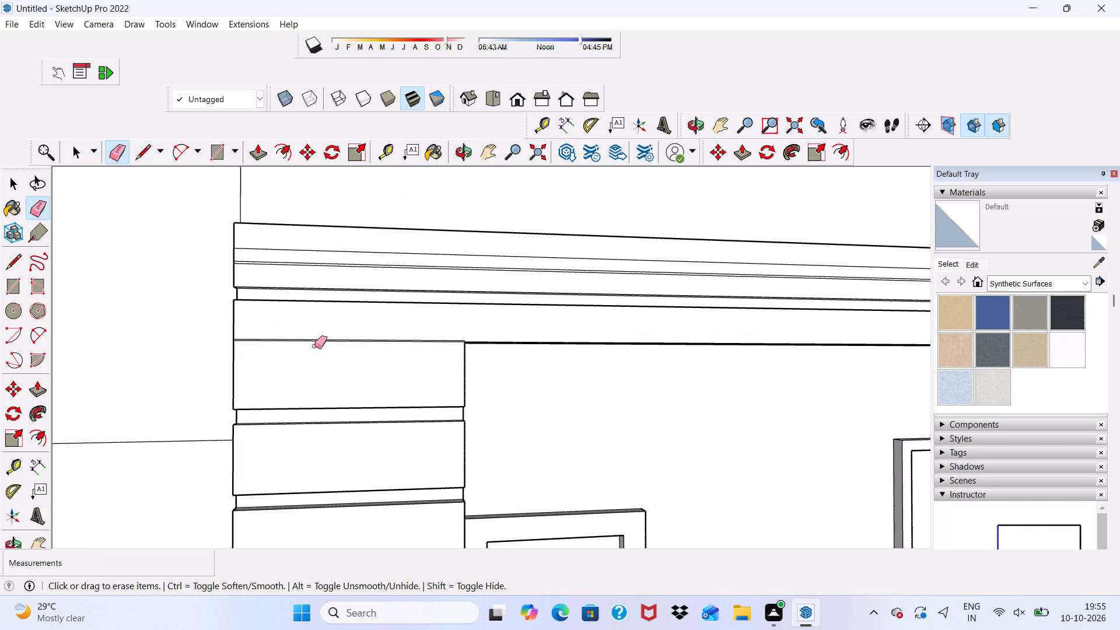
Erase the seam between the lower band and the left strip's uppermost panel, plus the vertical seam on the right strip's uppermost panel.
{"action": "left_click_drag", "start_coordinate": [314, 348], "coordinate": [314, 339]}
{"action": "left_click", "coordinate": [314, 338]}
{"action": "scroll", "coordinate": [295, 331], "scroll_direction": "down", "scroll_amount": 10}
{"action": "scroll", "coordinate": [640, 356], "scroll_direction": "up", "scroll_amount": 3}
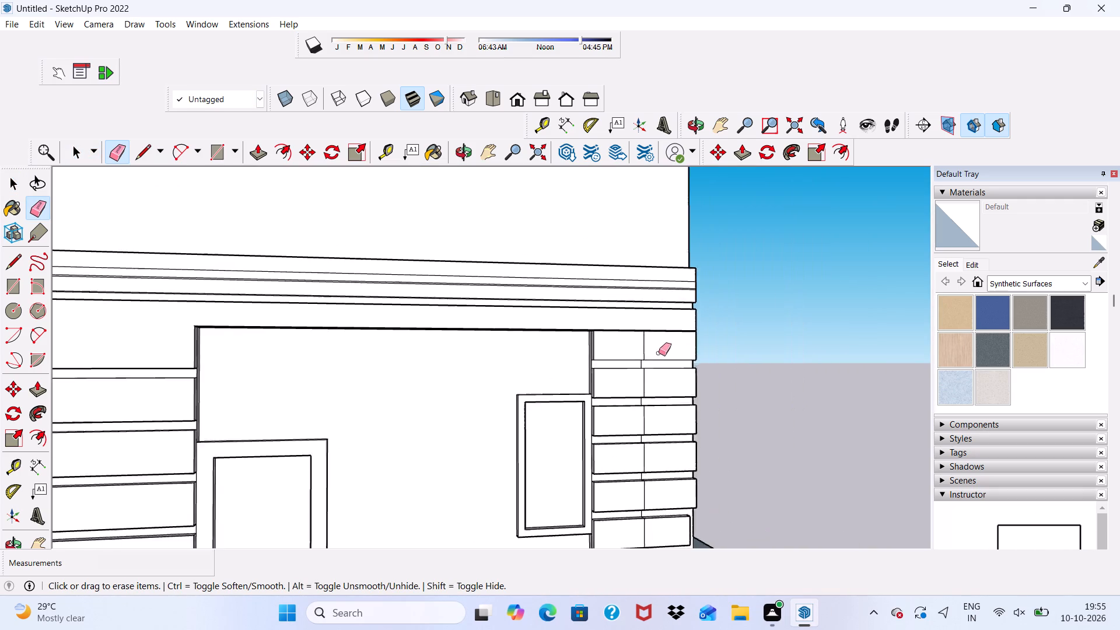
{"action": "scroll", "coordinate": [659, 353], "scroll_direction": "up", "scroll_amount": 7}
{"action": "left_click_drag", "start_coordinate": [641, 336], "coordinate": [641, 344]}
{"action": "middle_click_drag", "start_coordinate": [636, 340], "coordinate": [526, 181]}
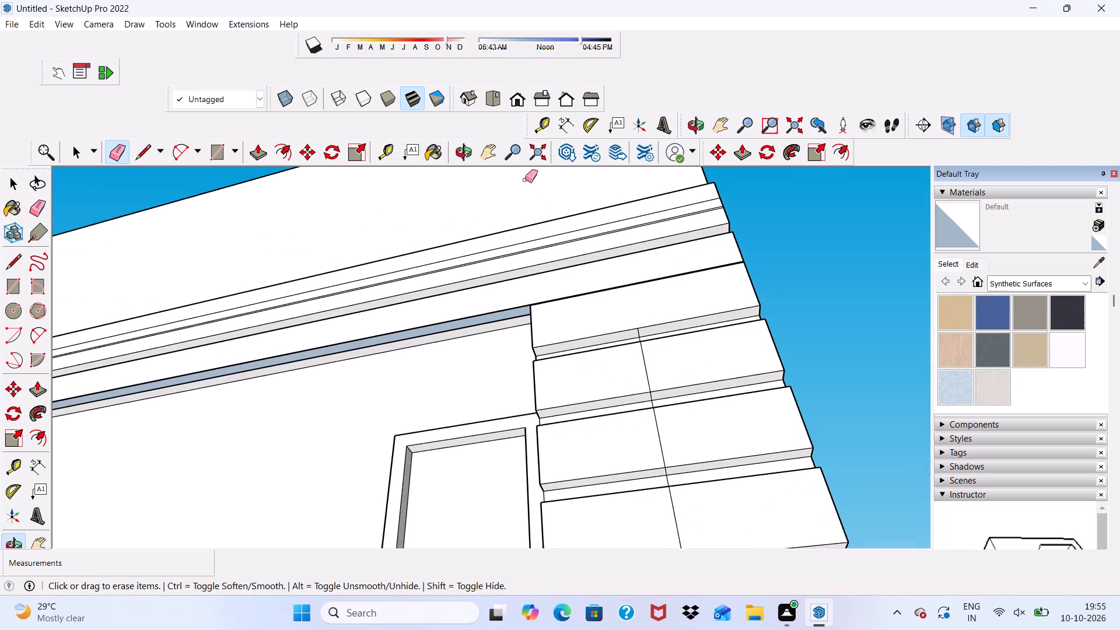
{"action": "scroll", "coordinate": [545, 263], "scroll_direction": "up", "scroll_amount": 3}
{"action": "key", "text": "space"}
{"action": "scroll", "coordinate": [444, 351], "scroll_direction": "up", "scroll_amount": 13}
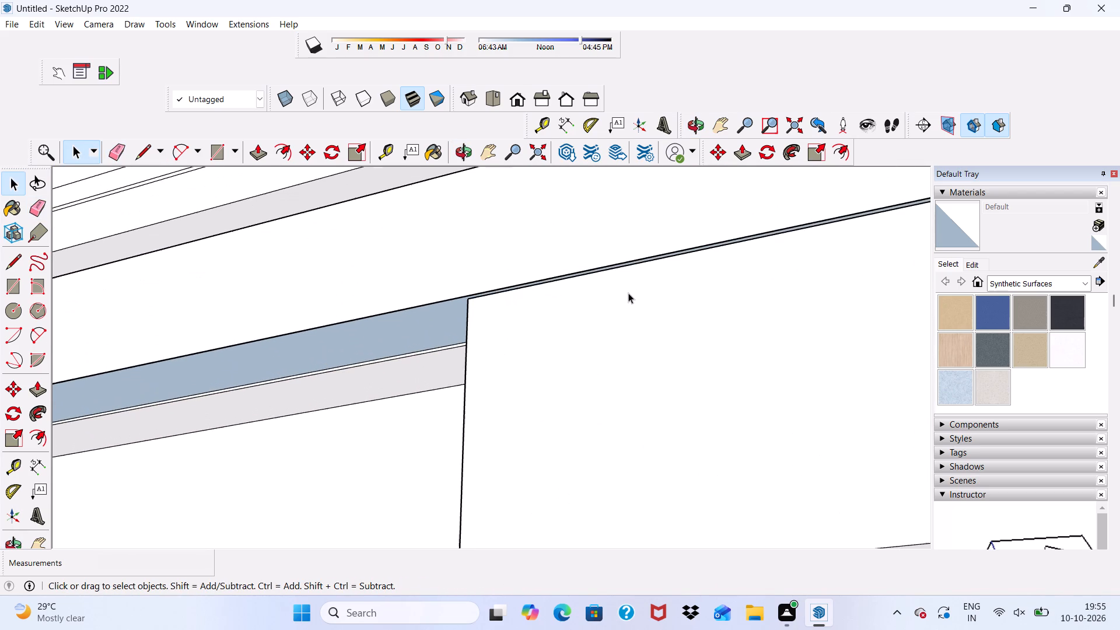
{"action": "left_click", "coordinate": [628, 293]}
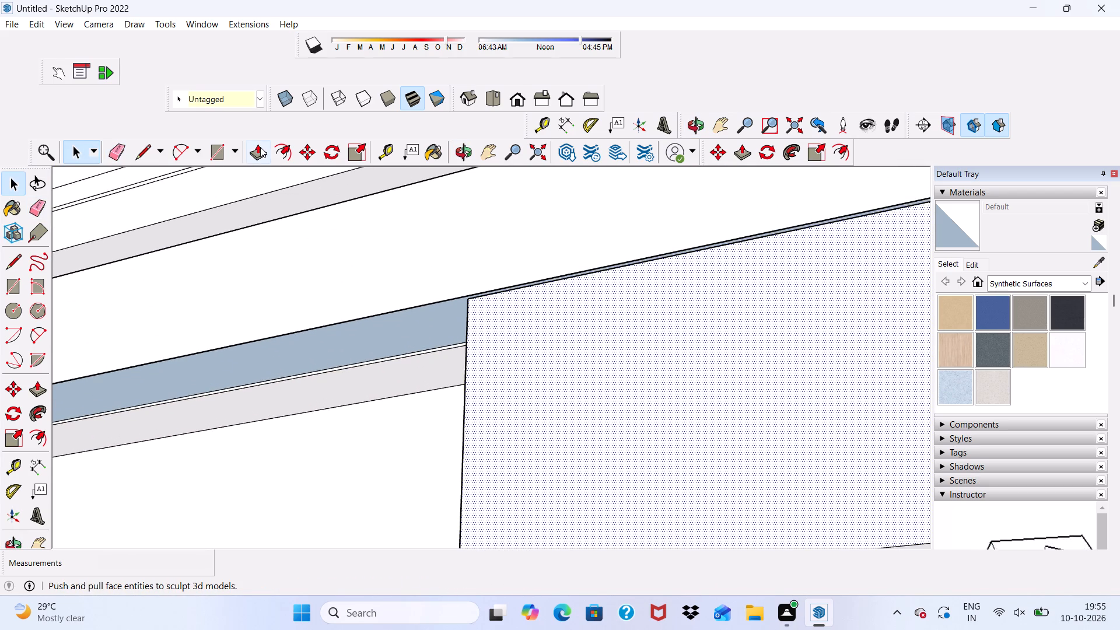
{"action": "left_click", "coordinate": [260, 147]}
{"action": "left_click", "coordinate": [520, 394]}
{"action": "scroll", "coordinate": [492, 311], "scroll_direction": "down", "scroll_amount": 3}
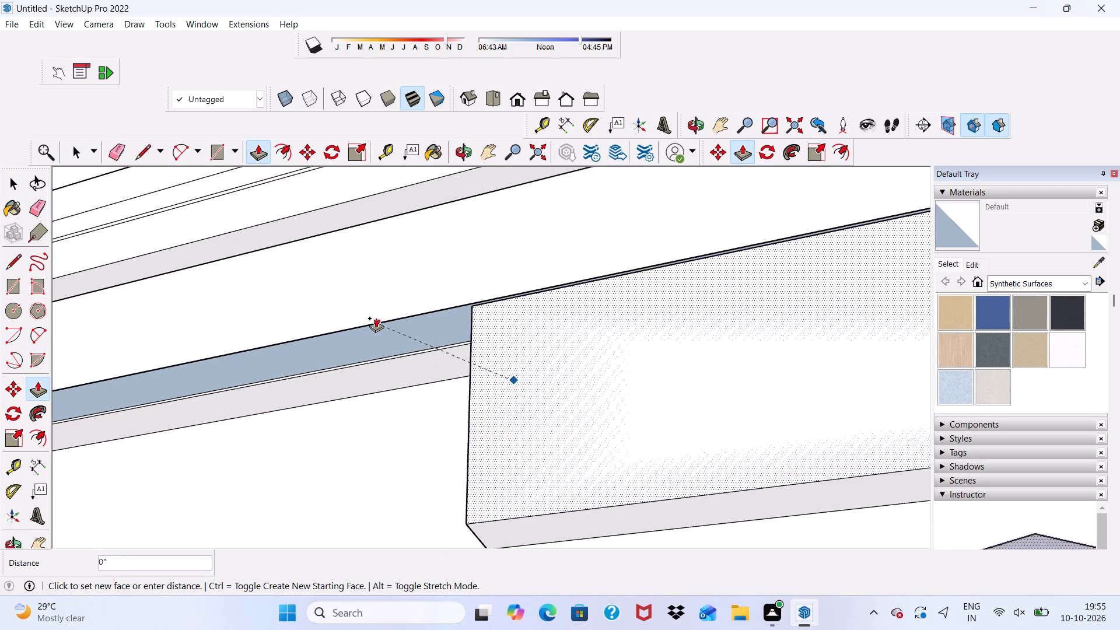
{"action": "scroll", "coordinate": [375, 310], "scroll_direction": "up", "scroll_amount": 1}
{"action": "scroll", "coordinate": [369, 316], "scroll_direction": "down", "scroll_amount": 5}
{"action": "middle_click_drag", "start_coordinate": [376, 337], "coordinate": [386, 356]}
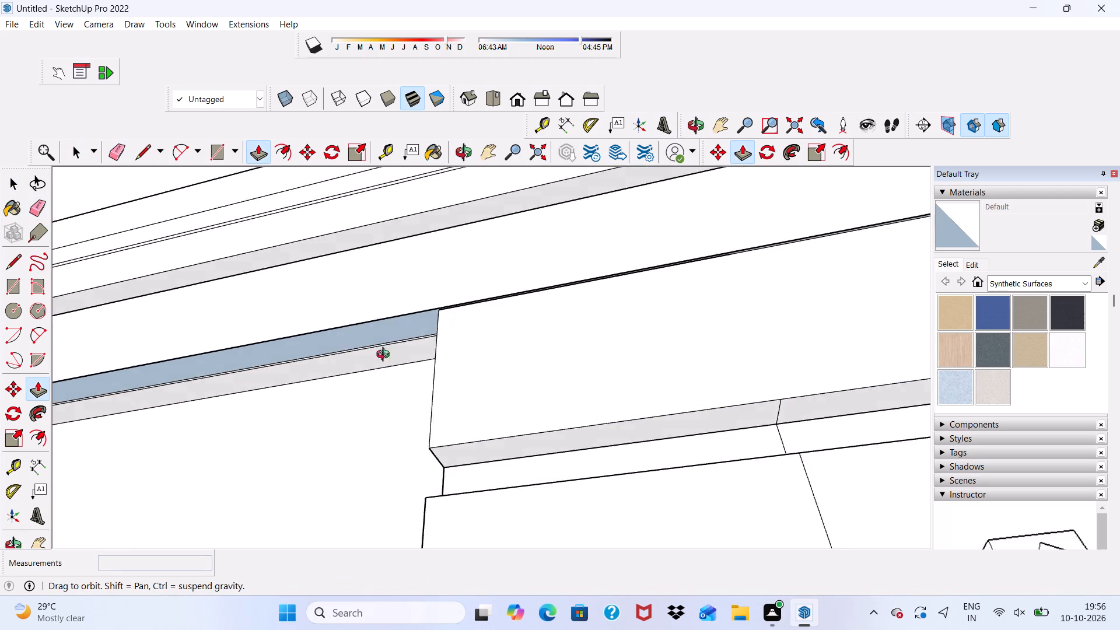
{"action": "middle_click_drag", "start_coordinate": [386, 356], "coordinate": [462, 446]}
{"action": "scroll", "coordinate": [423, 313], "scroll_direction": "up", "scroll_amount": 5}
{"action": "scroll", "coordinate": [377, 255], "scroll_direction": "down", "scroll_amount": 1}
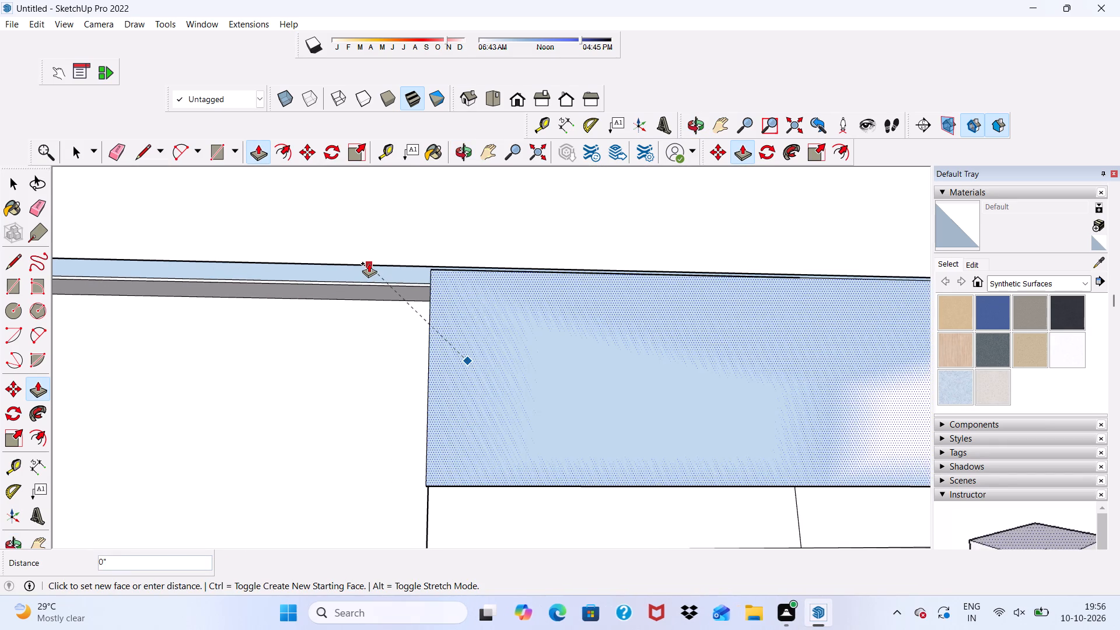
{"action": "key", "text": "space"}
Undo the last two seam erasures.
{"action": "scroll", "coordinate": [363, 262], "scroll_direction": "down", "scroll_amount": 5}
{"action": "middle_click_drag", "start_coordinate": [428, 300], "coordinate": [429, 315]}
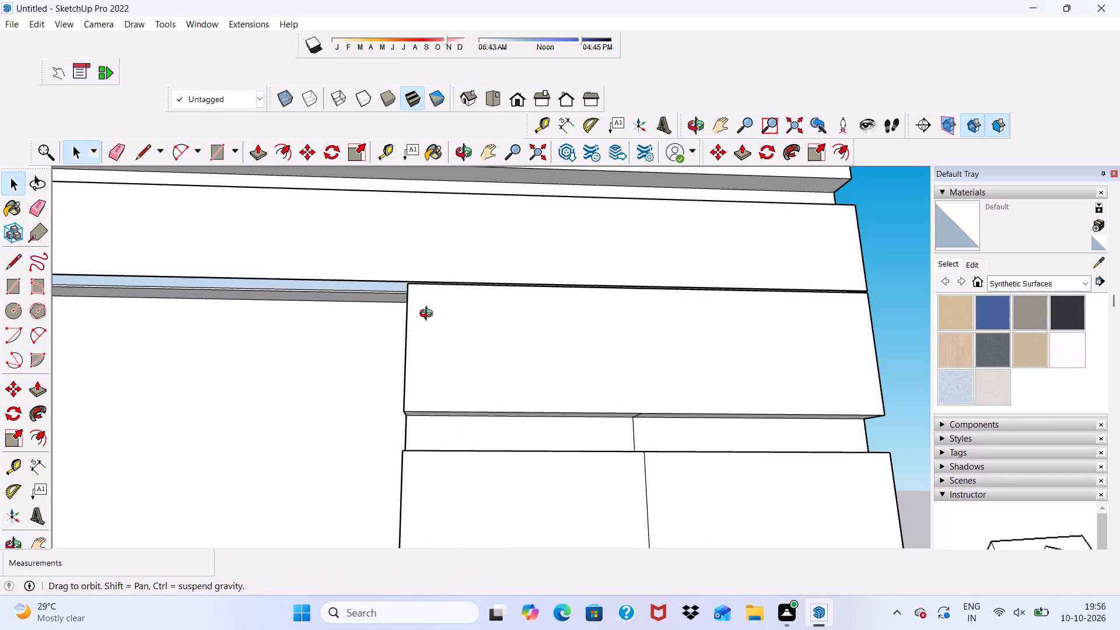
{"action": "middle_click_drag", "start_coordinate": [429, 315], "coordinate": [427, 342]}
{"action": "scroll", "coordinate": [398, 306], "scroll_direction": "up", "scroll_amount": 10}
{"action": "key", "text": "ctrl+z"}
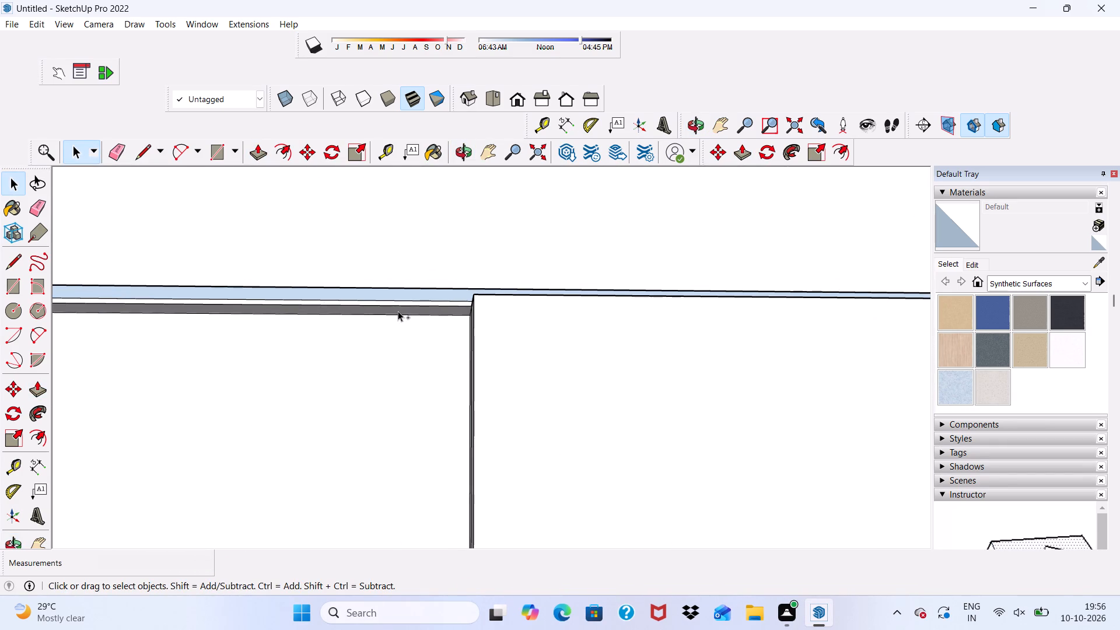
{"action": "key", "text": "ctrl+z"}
Push/Pull the lower band's underside beside the right strip by about 3/16".
{"action": "scroll", "coordinate": [405, 320], "scroll_direction": "down", "scroll_amount": 3}
{"action": "middle_click_drag", "start_coordinate": [405, 320], "coordinate": [367, 178]}
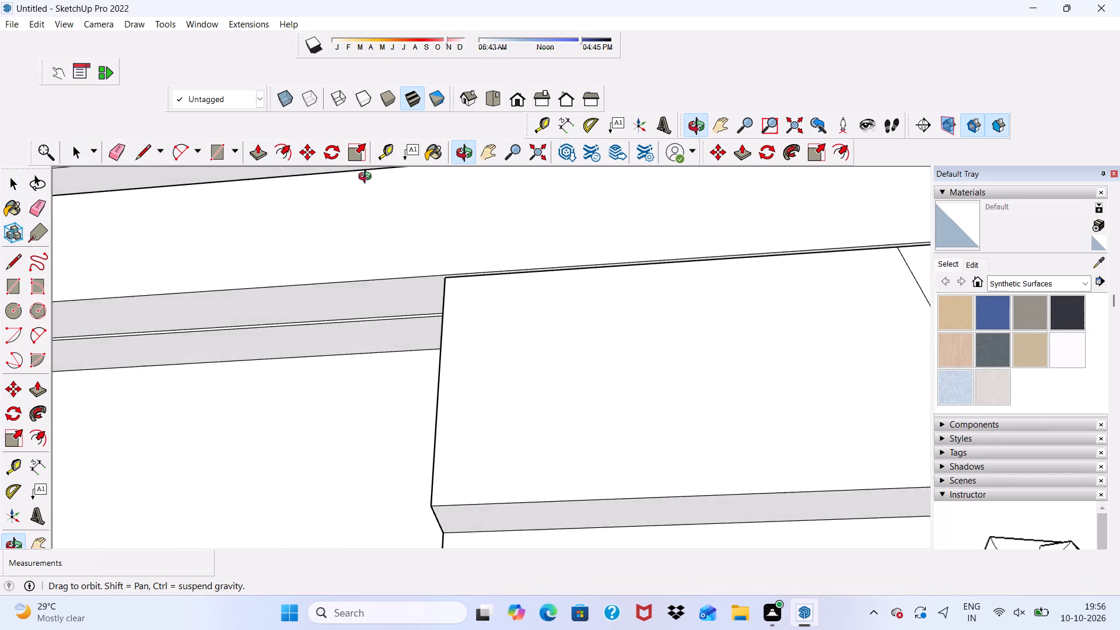
{"action": "middle_click_drag", "start_coordinate": [367, 178], "coordinate": [415, 293]}
{"action": "scroll", "coordinate": [401, 334], "scroll_direction": "up", "scroll_amount": 16}
{"action": "left_click", "coordinate": [372, 250]}
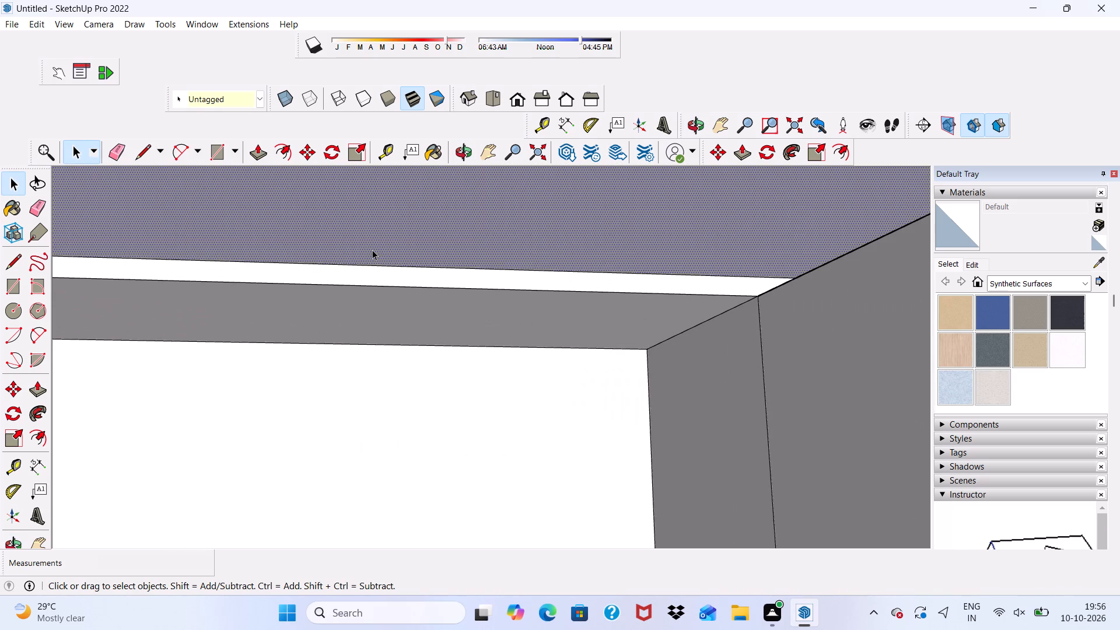
{"action": "left_click", "coordinate": [254, 153]}
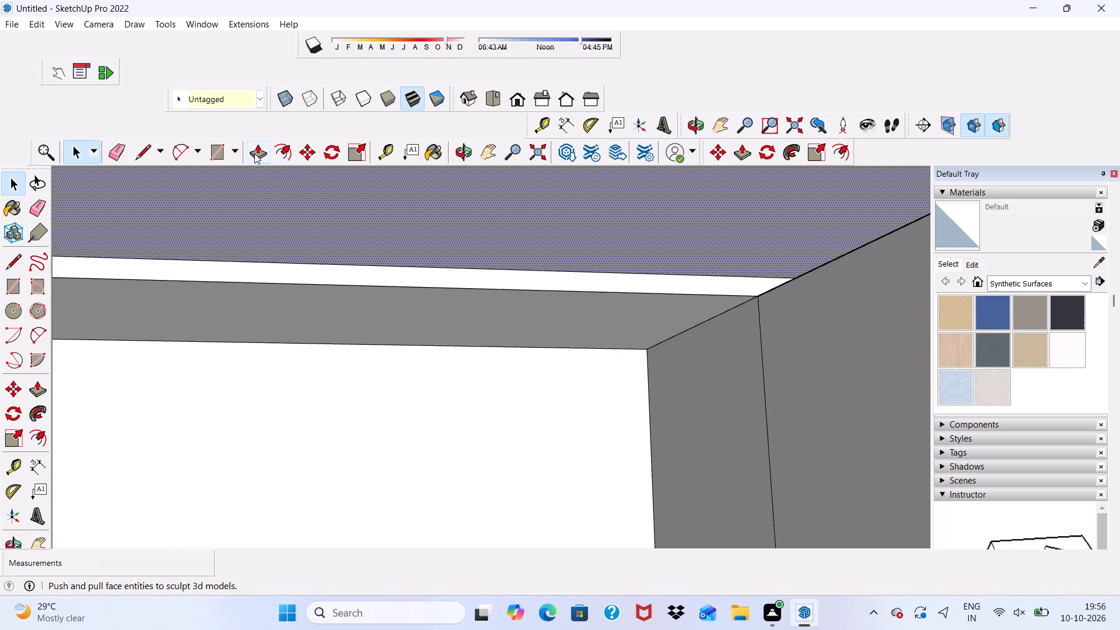
{"action": "left_click", "coordinate": [301, 222]}
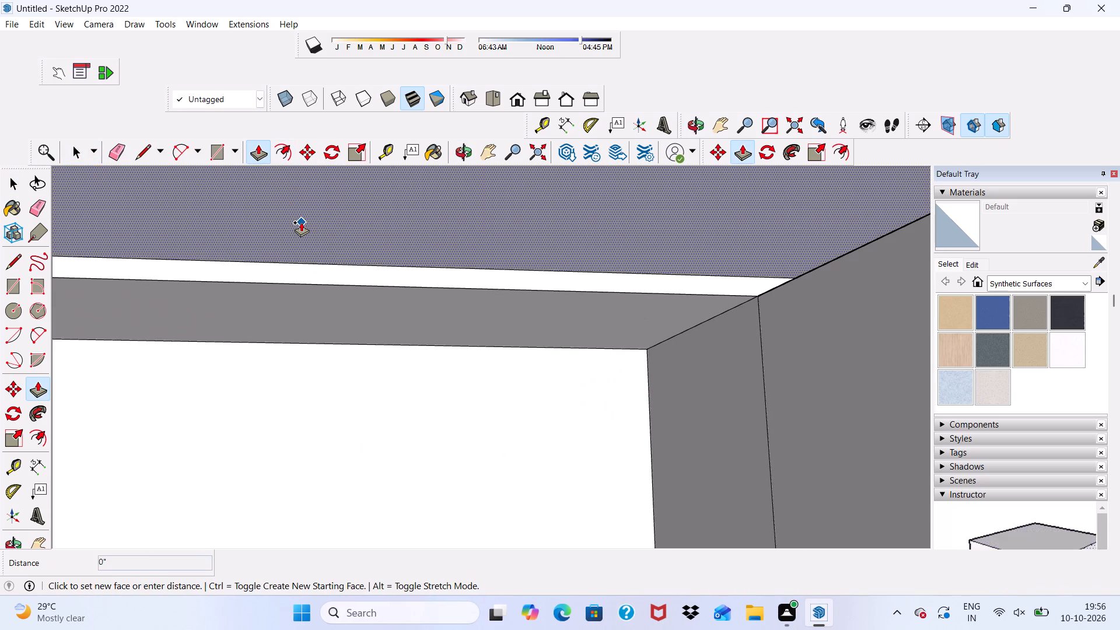
{"action": "scroll", "coordinate": [338, 305], "scroll_direction": "down", "scroll_amount": 1}
{"action": "middle_click_drag", "start_coordinate": [337, 303], "coordinate": [322, 212]}
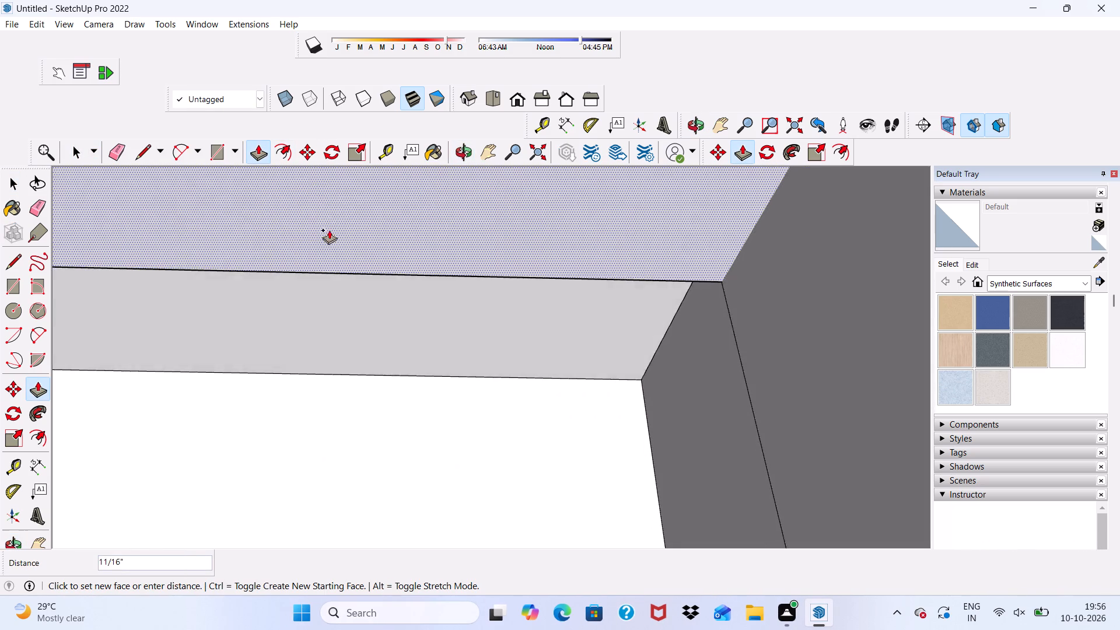
{"action": "scroll", "coordinate": [312, 274], "scroll_direction": "down", "scroll_amount": 3}
{"action": "scroll", "coordinate": [362, 177], "scroll_direction": "down", "scroll_amount": 2}
{"action": "middle_click_drag", "start_coordinate": [362, 177], "coordinate": [384, 91]}
{"action": "scroll", "coordinate": [349, 144], "scroll_direction": "down", "scroll_amount": 2}
{"action": "middle_click_drag", "start_coordinate": [351, 143], "coordinate": [401, 78]}
{"action": "scroll", "coordinate": [387, 302], "scroll_direction": "up", "scroll_amount": 1}
{"action": "scroll", "coordinate": [351, 230], "scroll_direction": "down", "scroll_amount": 1}
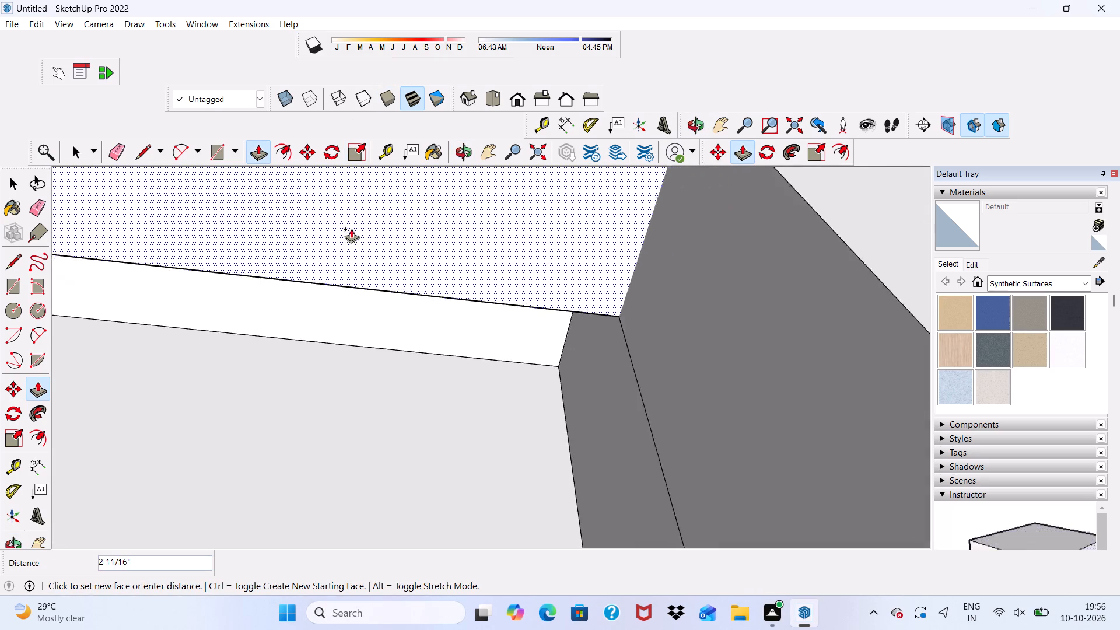
{"action": "middle_click_drag", "start_coordinate": [351, 229], "coordinate": [369, 99]}
{"action": "left_click", "coordinate": [345, 257]}
{"action": "scroll", "coordinate": [344, 257], "scroll_direction": "down", "scroll_amount": 10}
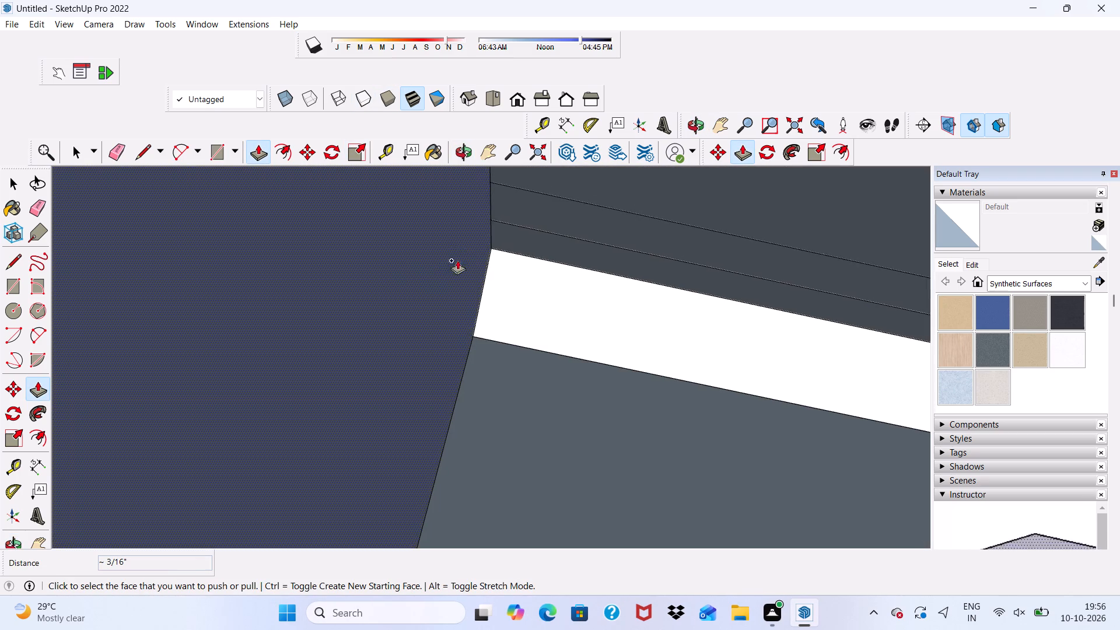
Examine the top bands and the side strips of the facade from the front and from both sides.
{"action": "left_click", "coordinate": [515, 101]}
{"action": "scroll", "coordinate": [460, 250], "scroll_direction": "down", "scroll_amount": 7}
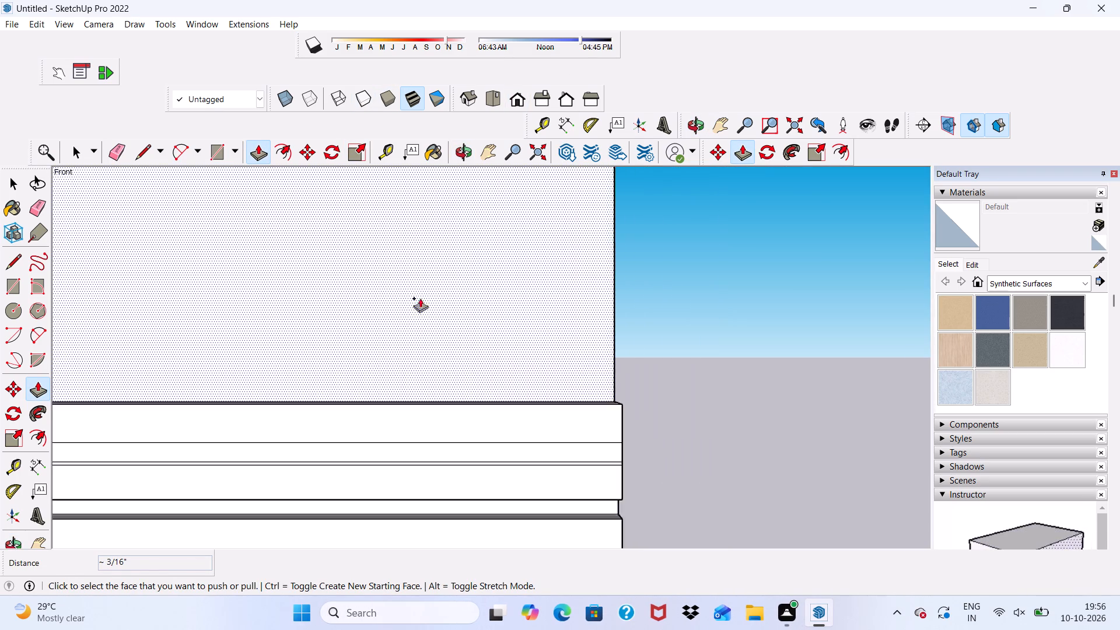
{"action": "scroll", "coordinate": [420, 298], "scroll_direction": "down", "scroll_amount": 13}
{"action": "scroll", "coordinate": [446, 352], "scroll_direction": "up", "scroll_amount": 12}
{"action": "middle_click_drag", "start_coordinate": [548, 376], "coordinate": [534, 288]}
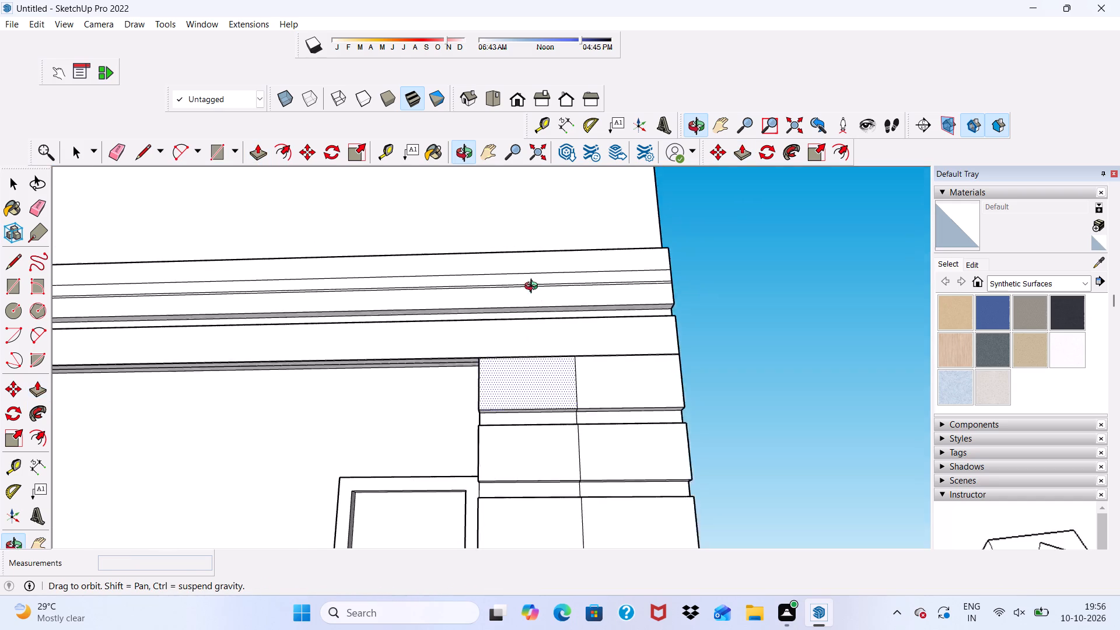
{"action": "middle_click_drag", "start_coordinate": [534, 288], "coordinate": [344, 276]}
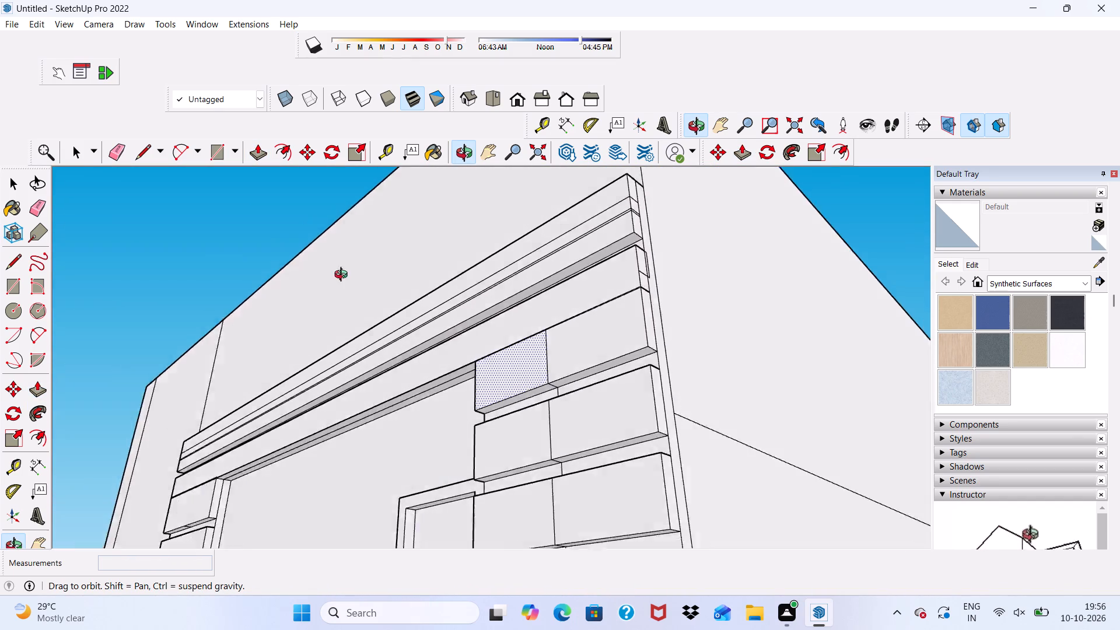
{"action": "middle_click_drag", "start_coordinate": [344, 276], "coordinate": [606, 274]}
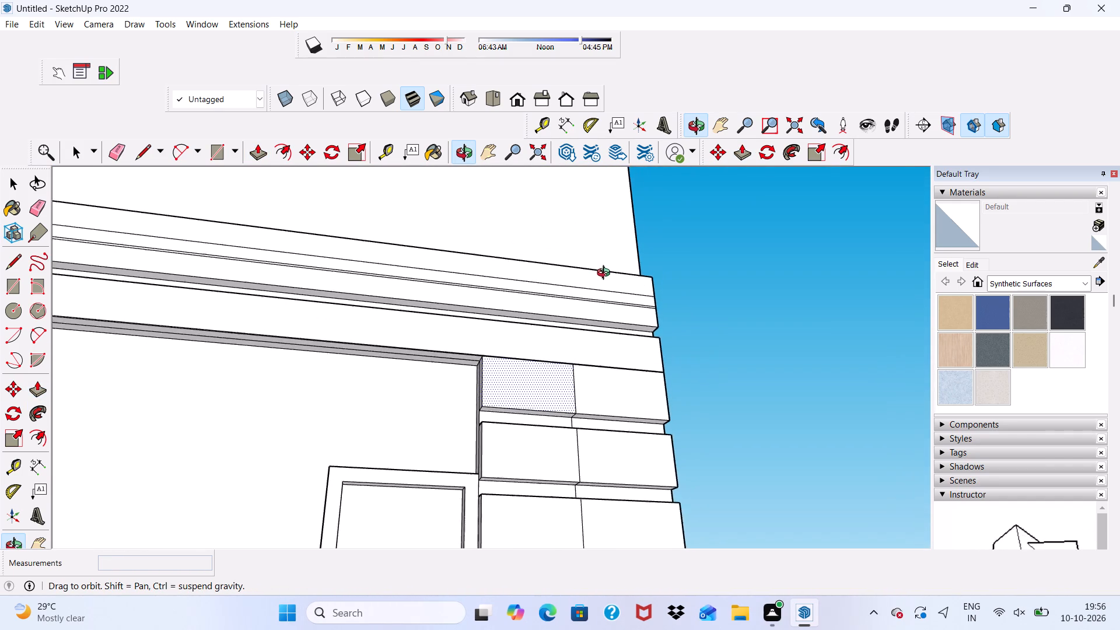
{"action": "middle_click_drag", "start_coordinate": [606, 274], "coordinate": [621, 272]}
{"action": "scroll", "coordinate": [576, 317], "scroll_direction": "up", "scroll_amount": 1}
{"action": "scroll", "coordinate": [557, 317], "scroll_direction": "down", "scroll_amount": 8}
{"action": "middle_click_drag", "start_coordinate": [519, 364], "coordinate": [516, 381]}
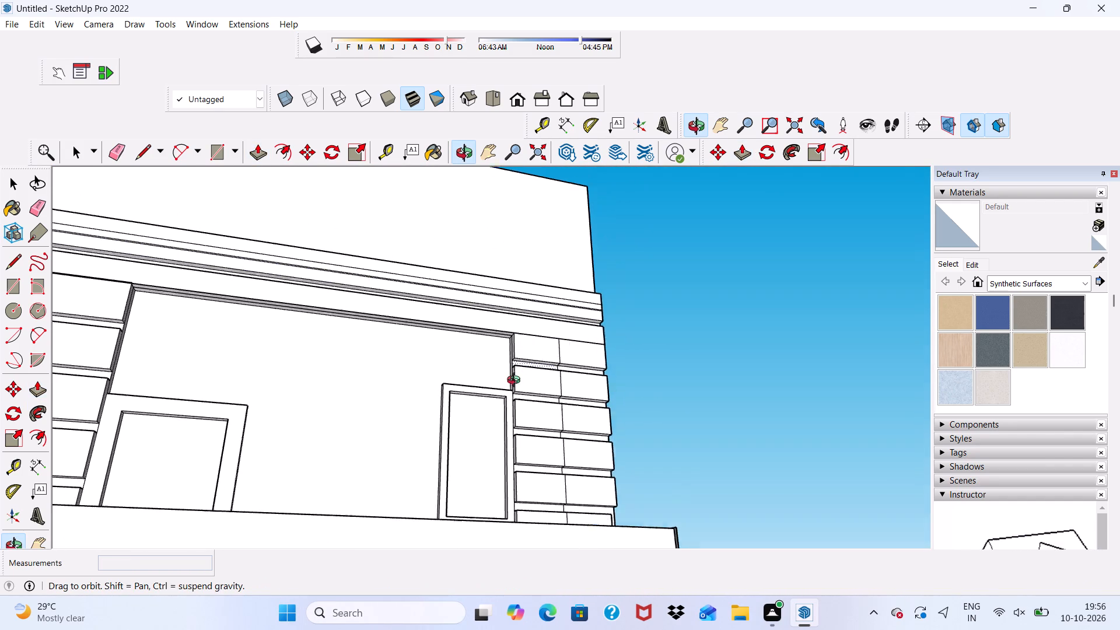
{"action": "middle_click_drag", "start_coordinate": [516, 381], "coordinate": [235, 466]}
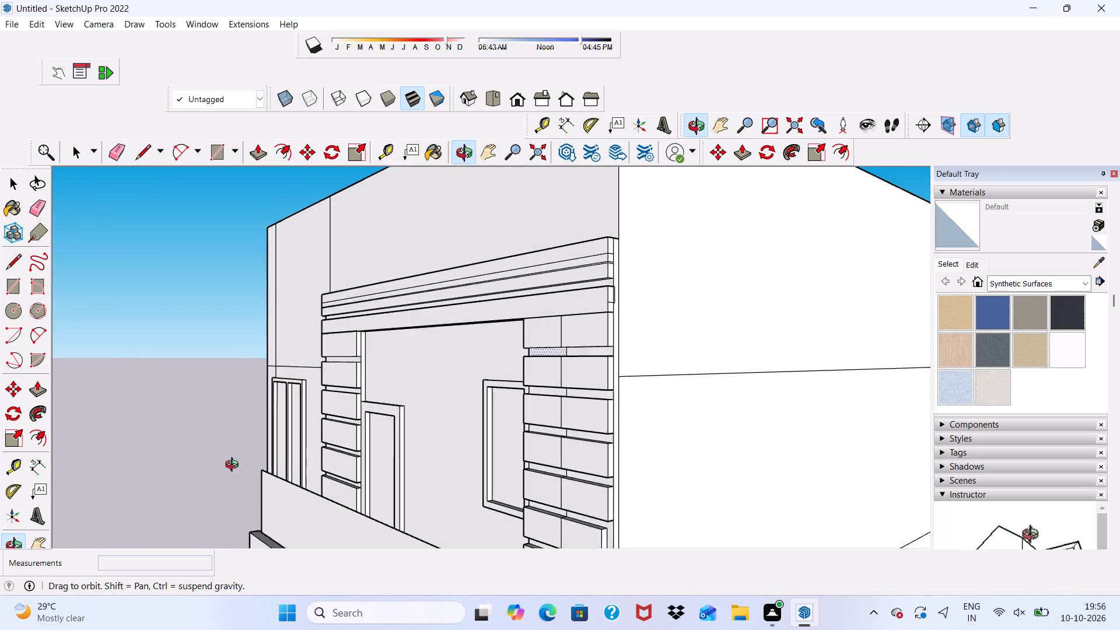
{"action": "middle_click_drag", "start_coordinate": [235, 466], "coordinate": [379, 474]}
{"action": "key", "text": "space"}
Erase the vertical seam on the right strip's uppermost panel, including its underside and the groove below it.
{"action": "scroll", "coordinate": [621, 279], "scroll_direction": "up", "scroll_amount": 3}
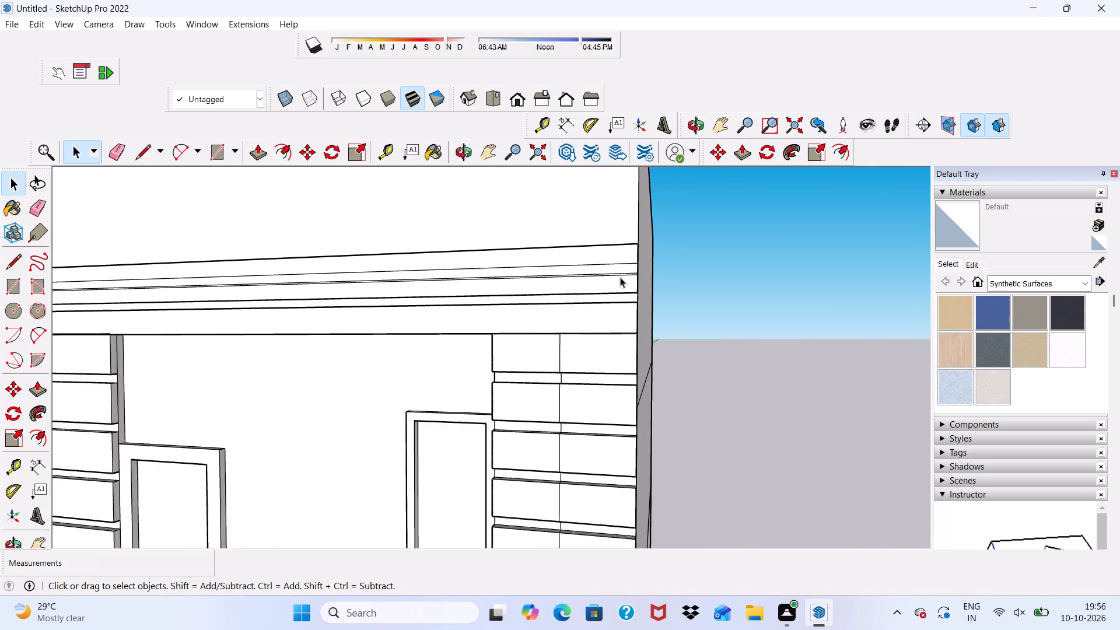
{"action": "scroll", "coordinate": [620, 277], "scroll_direction": "up", "scroll_amount": 1}
{"action": "scroll", "coordinate": [228, 208], "scroll_direction": "up", "scroll_amount": 1}
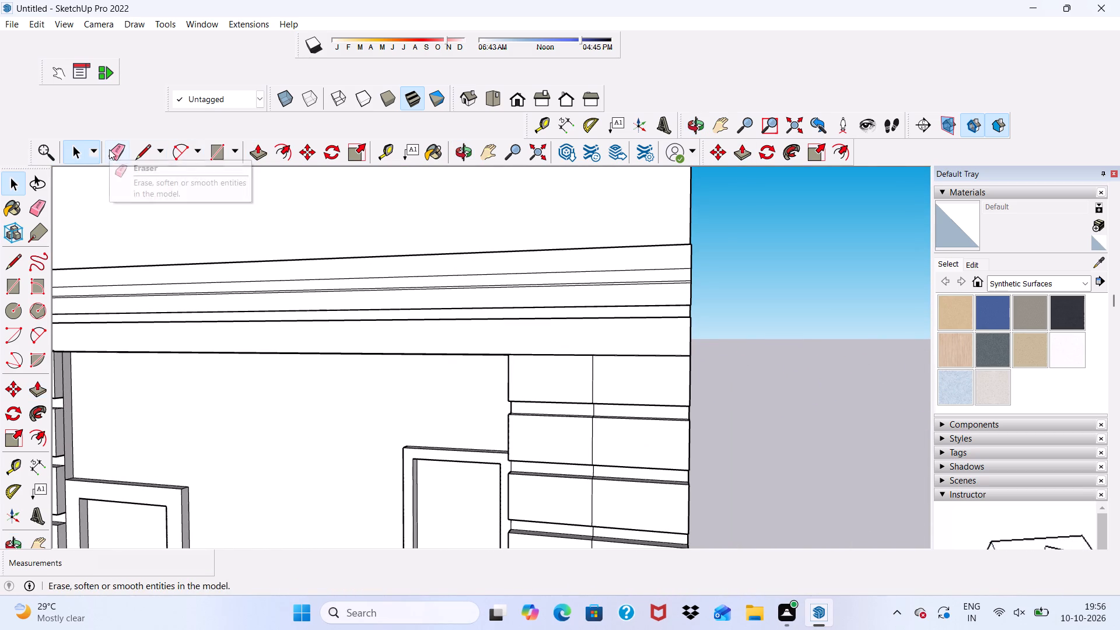
{"action": "left_click", "coordinate": [112, 149]}
{"action": "scroll", "coordinate": [581, 440], "scroll_direction": "up", "scroll_amount": 4}
{"action": "left_click_drag", "start_coordinate": [617, 344], "coordinate": [580, 353]}
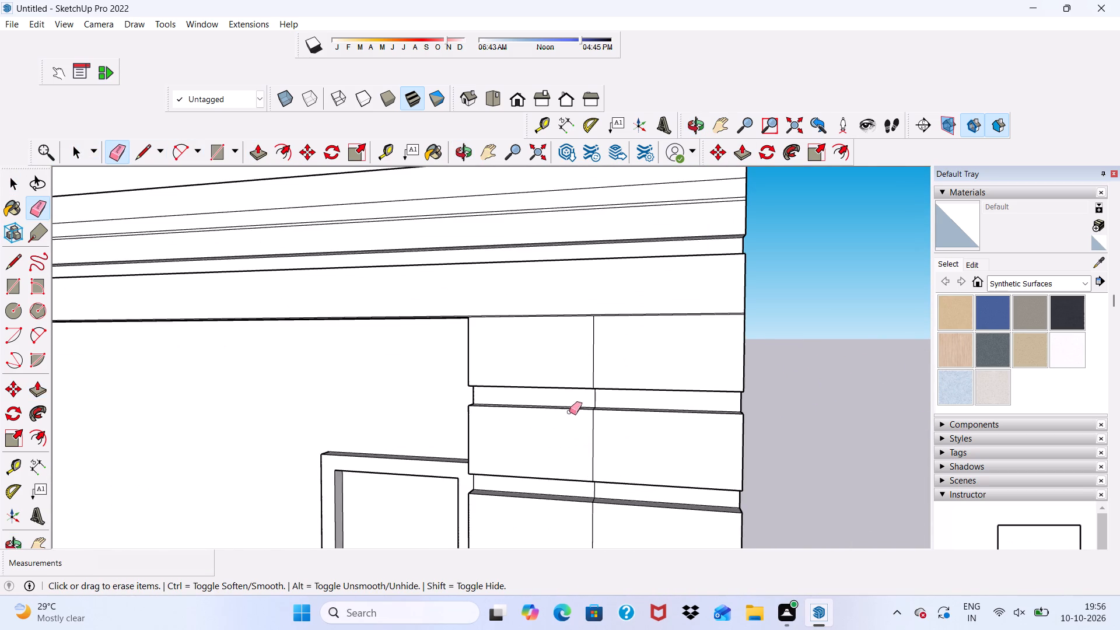
{"action": "scroll", "coordinate": [574, 457], "scroll_direction": "up", "scroll_amount": 3}
{"action": "left_click", "coordinate": [591, 340]}
{"action": "scroll", "coordinate": [587, 417], "scroll_direction": "up", "scroll_amount": 9}
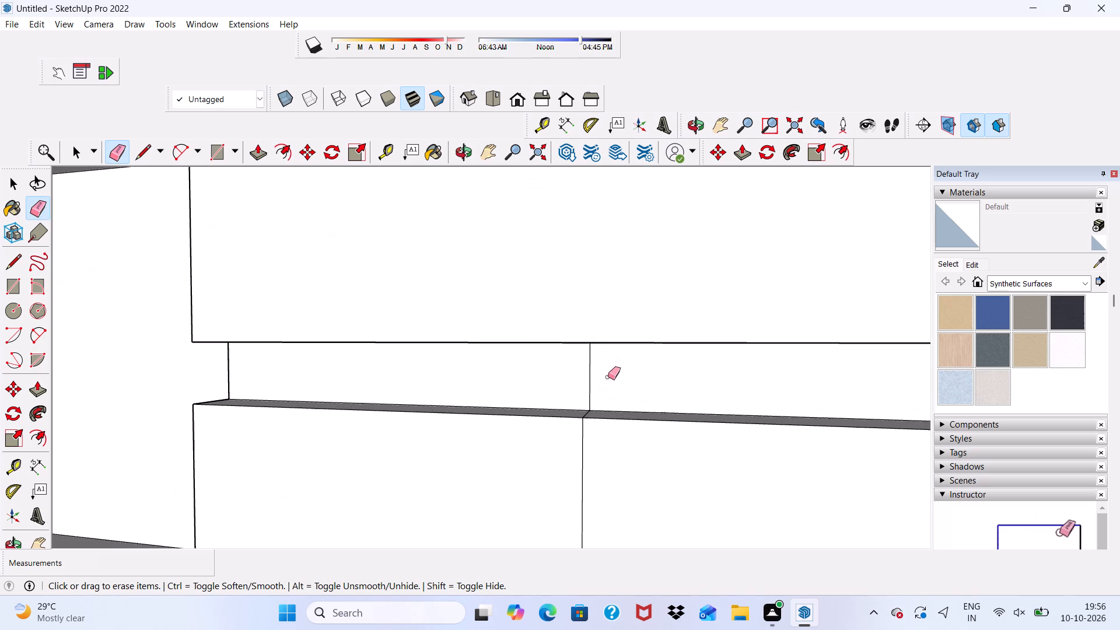
{"action": "left_click_drag", "start_coordinate": [604, 372], "coordinate": [586, 378]}
{"action": "middle_click_drag", "start_coordinate": [586, 376], "coordinate": [607, 273]}
{"action": "scroll", "coordinate": [607, 273], "scroll_direction": "up", "scroll_amount": 4}
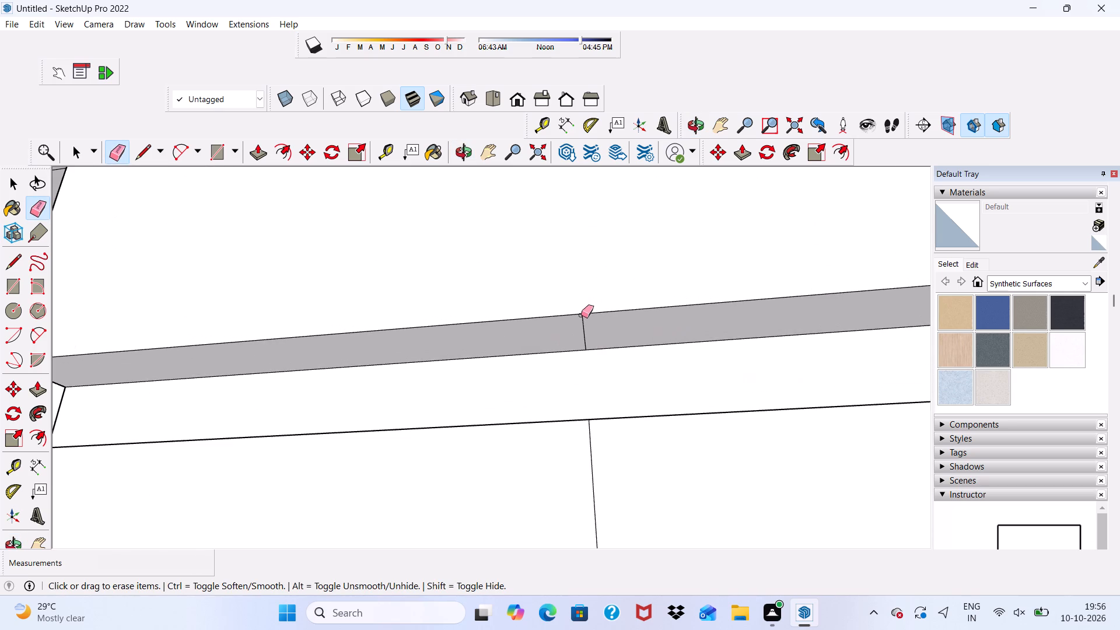
{"action": "left_click", "coordinate": [581, 320]}
Erase the vertical seam across the top ledge and front face of the right strip's second panel from the top.
{"action": "scroll", "coordinate": [556, 275], "scroll_direction": "down", "scroll_amount": 4}
{"action": "scroll", "coordinate": [498, 297], "scroll_direction": "down", "scroll_amount": 1}
{"action": "middle_click_drag", "start_coordinate": [497, 307], "coordinate": [466, 485]}
{"action": "scroll", "coordinate": [470, 485], "scroll_direction": "up", "scroll_amount": 8}
{"action": "left_click", "coordinate": [568, 437]}
{"action": "scroll", "coordinate": [557, 374], "scroll_direction": "down", "scroll_amount": 9}
{"action": "scroll", "coordinate": [526, 480], "scroll_direction": "up", "scroll_amount": 4}
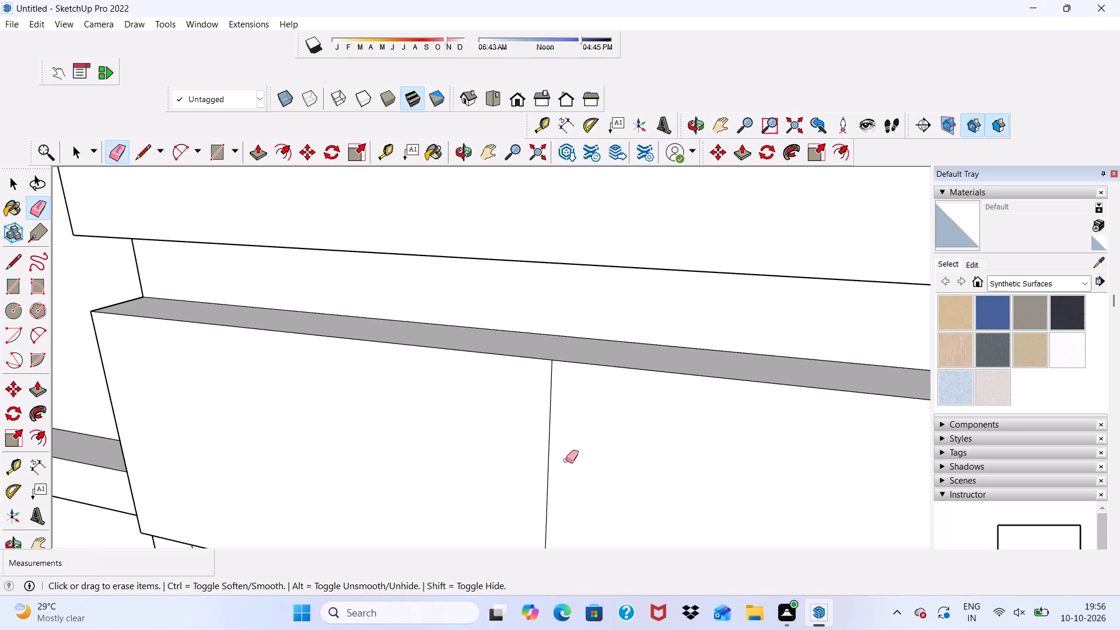
{"action": "left_click_drag", "start_coordinate": [566, 460], "coordinate": [552, 469]}
{"action": "left_click", "coordinate": [551, 468]}
{"action": "left_click", "coordinate": [548, 469]}
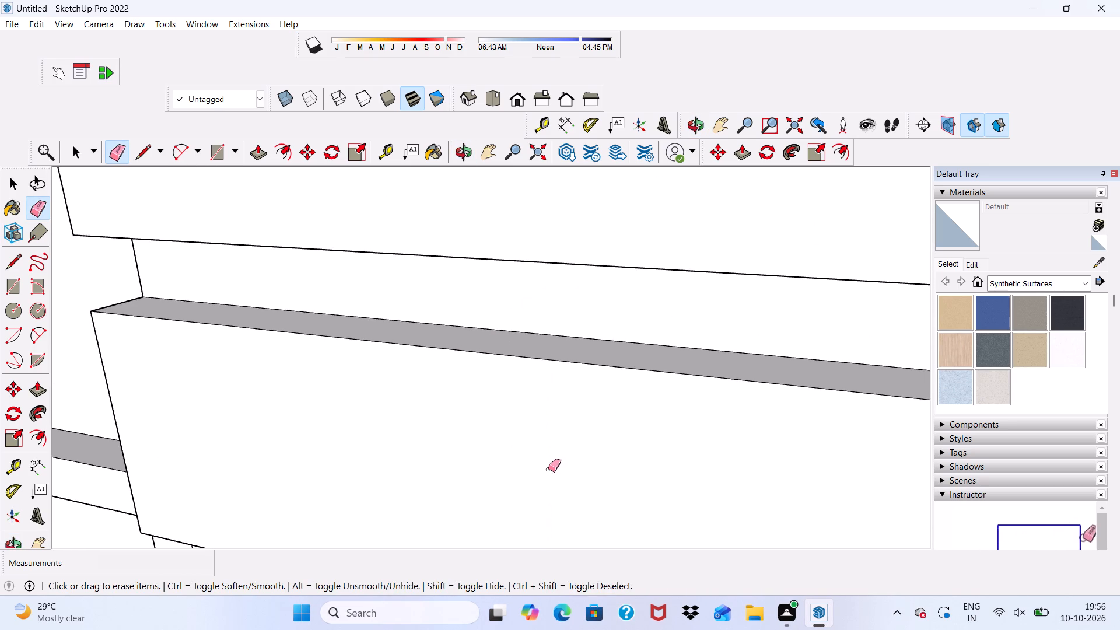
Erase the seam in the groove between the right strip's second and third panels and on the second panel's underside.
{"action": "scroll", "coordinate": [540, 411], "scroll_direction": "down", "scroll_amount": 5}
{"action": "scroll", "coordinate": [512, 302], "scroll_direction": "down", "scroll_amount": 8}
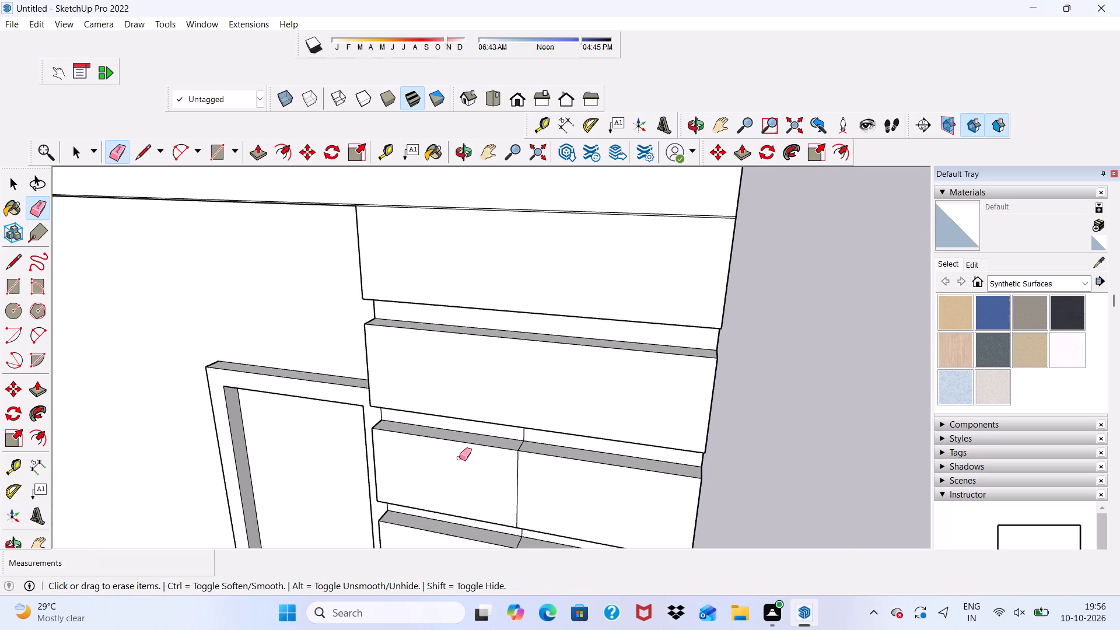
{"action": "scroll", "coordinate": [556, 453], "scroll_direction": "up", "scroll_amount": 5}
{"action": "middle_click_drag", "start_coordinate": [556, 438], "coordinate": [590, 346]}
{"action": "scroll", "coordinate": [499, 406], "scroll_direction": "up", "scroll_amount": 5}
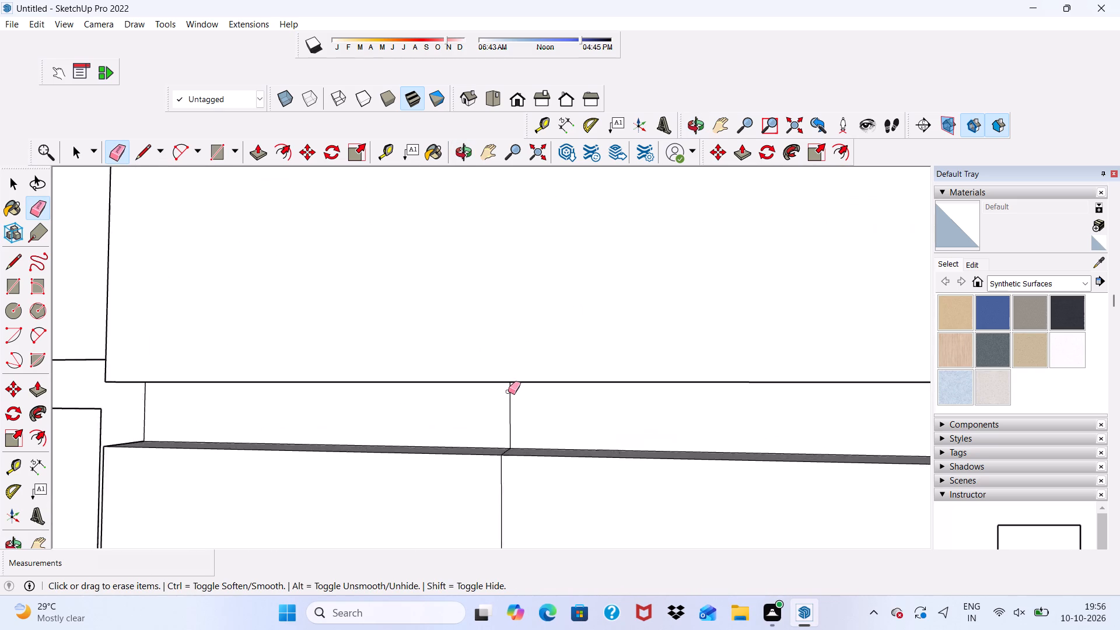
{"action": "scroll", "coordinate": [508, 391], "scroll_direction": "up", "scroll_amount": 3}
{"action": "left_click", "coordinate": [509, 400]}
{"action": "middle_click_drag", "start_coordinate": [514, 370], "coordinate": [537, 285]}
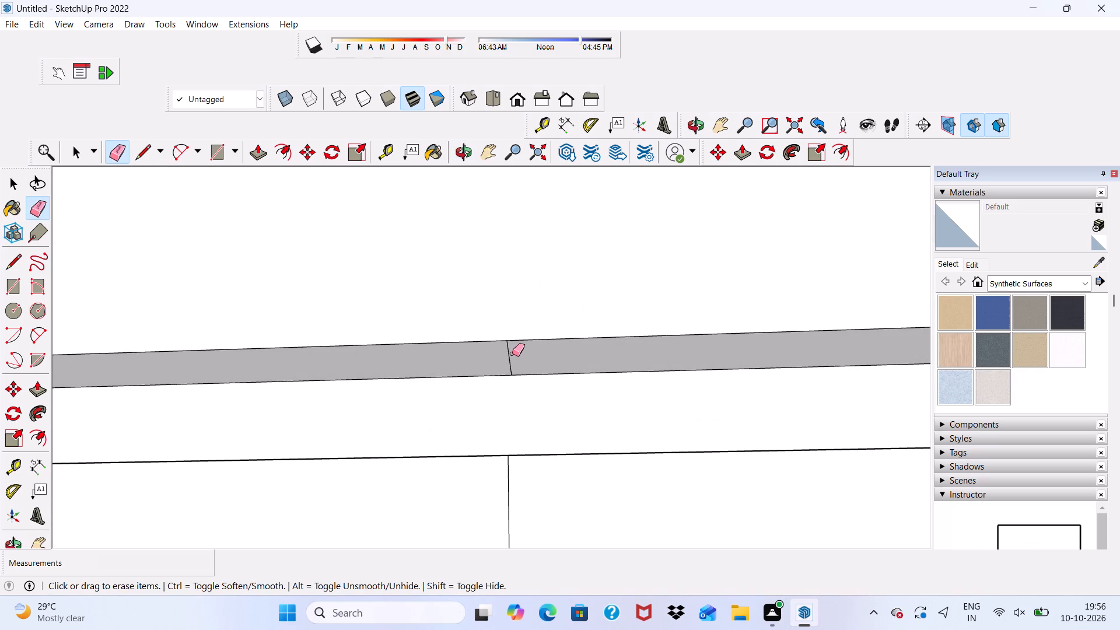
{"action": "left_click_drag", "start_coordinate": [512, 353], "coordinate": [502, 355]}
{"action": "left_click", "coordinate": [502, 355]}
Erase the seam on the front face and top ledge of the right strip's third panel.
{"action": "left_click_drag", "start_coordinate": [514, 500], "coordinate": [505, 504]}
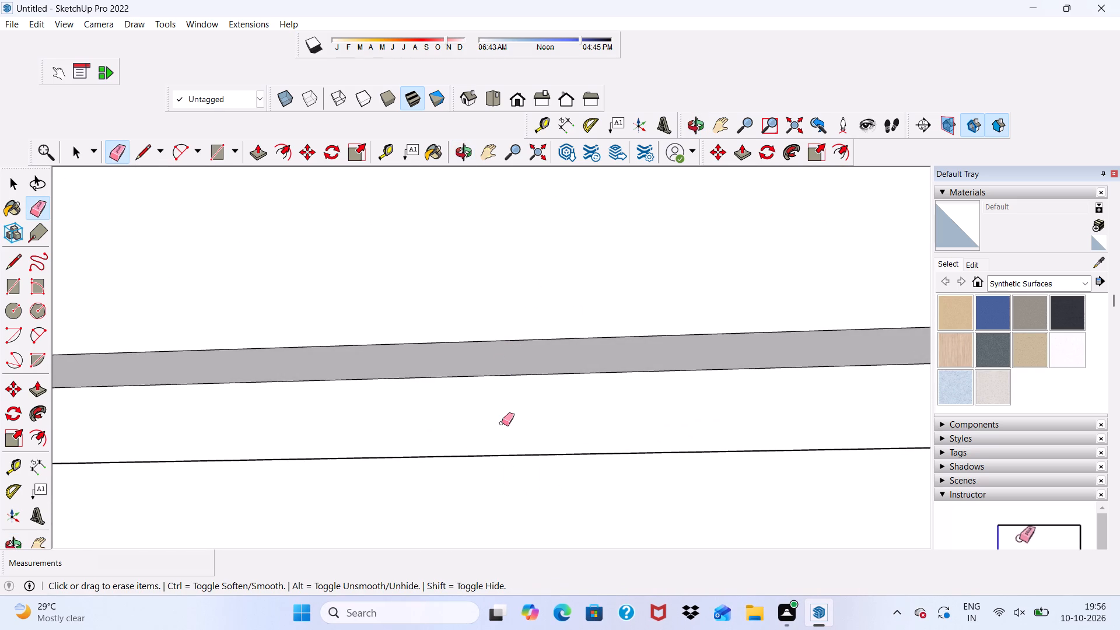
{"action": "scroll", "coordinate": [502, 418], "scroll_direction": "down", "scroll_amount": 6}
{"action": "middle_click_drag", "start_coordinate": [523, 391], "coordinate": [485, 537]}
{"action": "scroll", "coordinate": [482, 494], "scroll_direction": "up", "scroll_amount": 5}
{"action": "left_click_drag", "start_coordinate": [498, 447], "coordinate": [507, 450]}
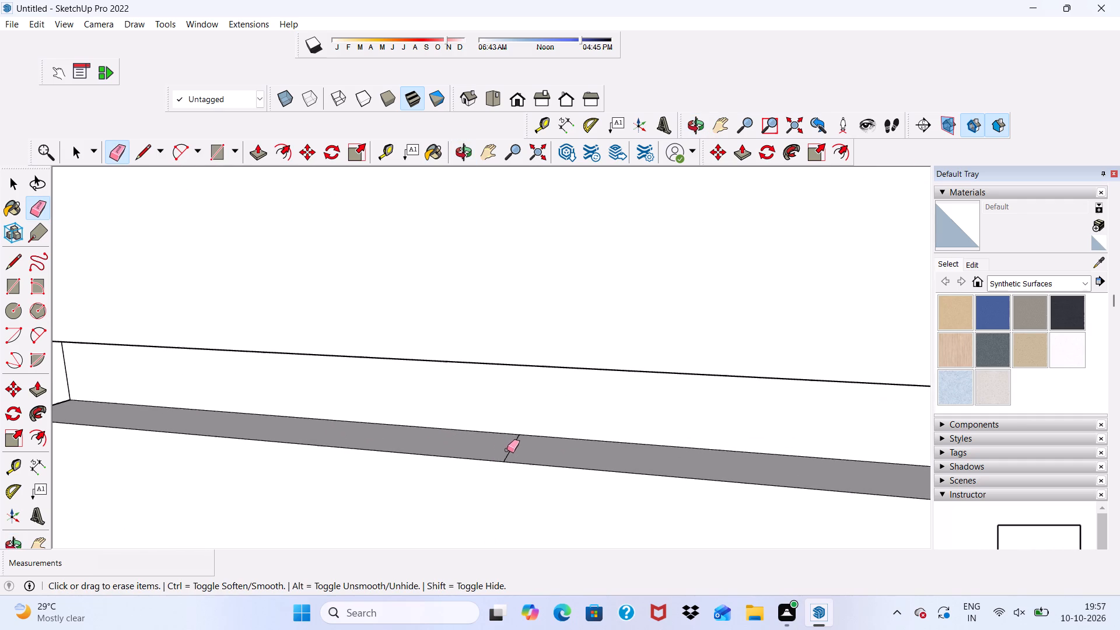
{"action": "left_click_drag", "start_coordinate": [507, 450], "coordinate": [514, 450]}
Erase the seam on the third panel's underside and in the groove above the right strip's fourth panel.
{"action": "scroll", "coordinate": [495, 380], "scroll_direction": "down", "scroll_amount": 5}
{"action": "scroll", "coordinate": [487, 319], "scroll_direction": "down", "scroll_amount": 10}
{"action": "scroll", "coordinate": [480, 482], "scroll_direction": "up", "scroll_amount": 3}
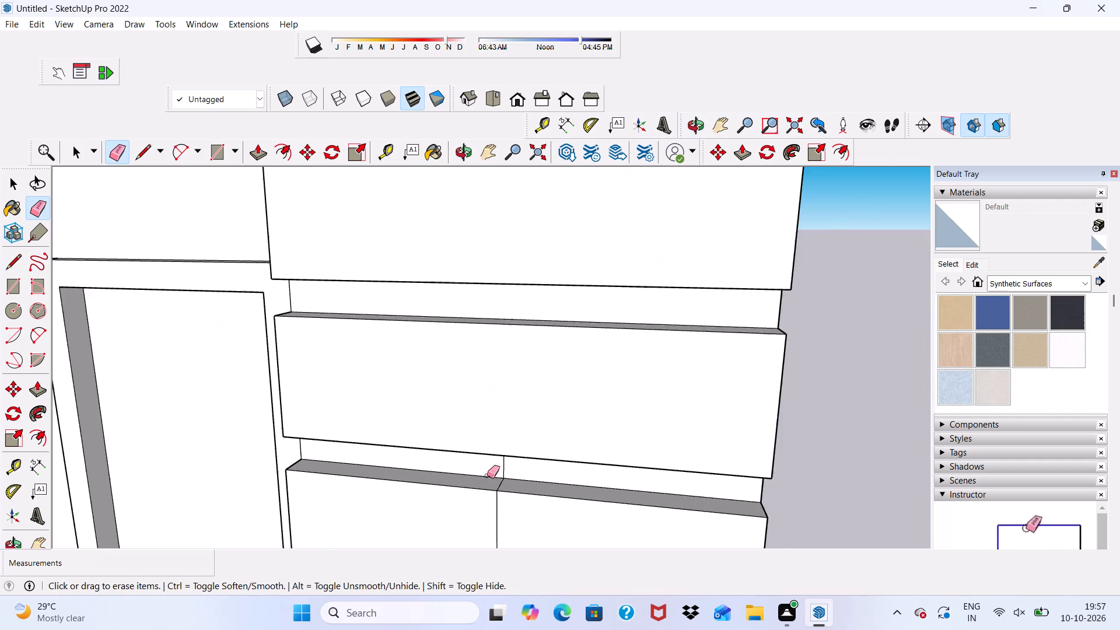
{"action": "scroll", "coordinate": [487, 475], "scroll_direction": "up", "scroll_amount": 4}
{"action": "middle_click_drag", "start_coordinate": [498, 468], "coordinate": [537, 351]}
{"action": "scroll", "coordinate": [517, 464], "scroll_direction": "up", "scroll_amount": 8}
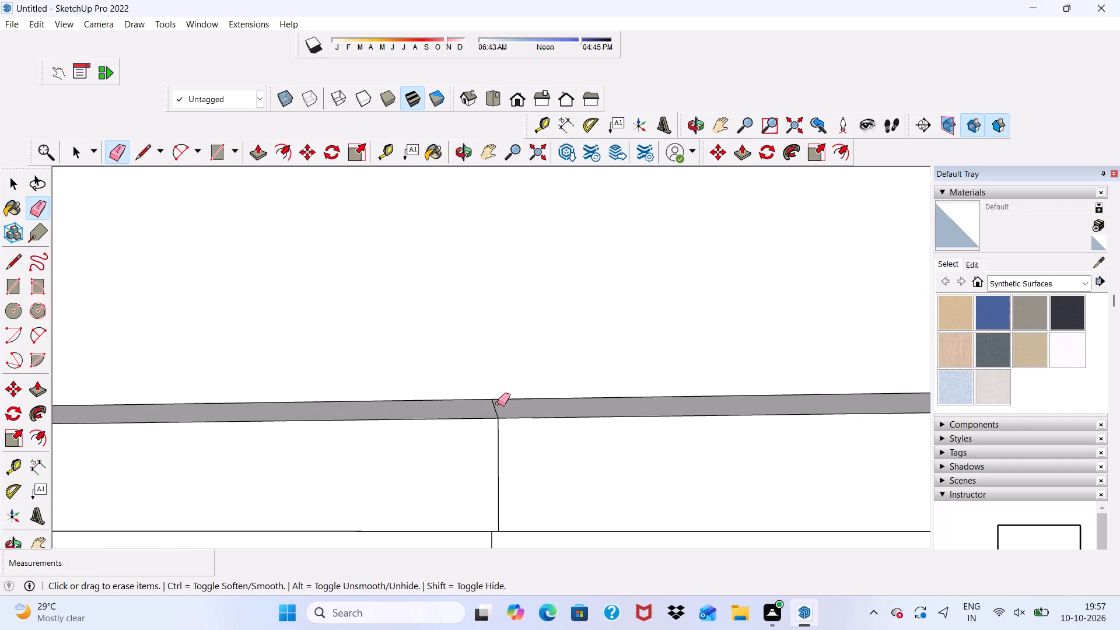
{"action": "left_click", "coordinate": [496, 408]}
{"action": "left_click_drag", "start_coordinate": [488, 458], "coordinate": [502, 459]}
Erase the seam on the front face and top ledge of the right strip's fourth panel.
{"action": "scroll", "coordinate": [494, 425], "scroll_direction": "down", "scroll_amount": 5}
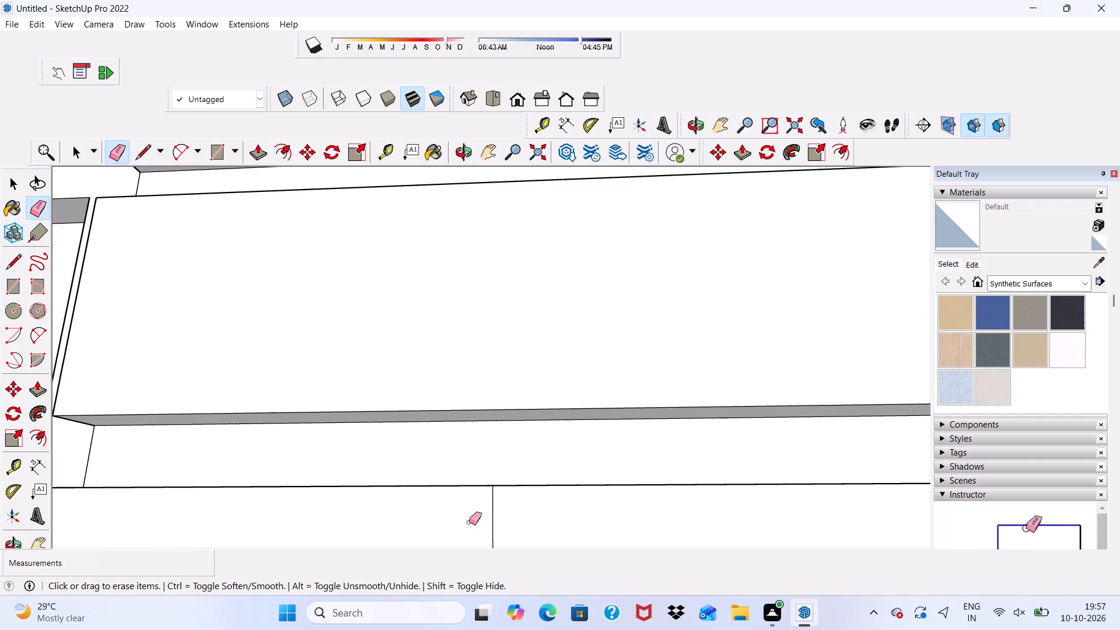
{"action": "left_click_drag", "start_coordinate": [479, 519], "coordinate": [502, 512]}
{"action": "left_click", "coordinate": [502, 512]}
{"action": "scroll", "coordinate": [483, 409], "scroll_direction": "down", "scroll_amount": 4}
{"action": "middle_click_drag", "start_coordinate": [483, 406], "coordinate": [449, 616]}
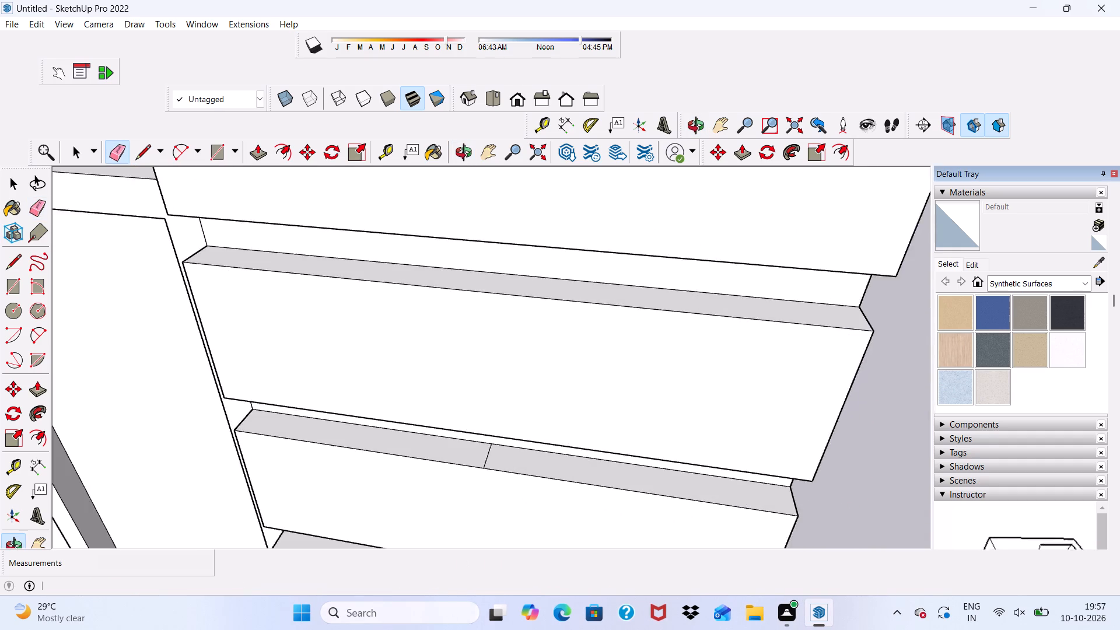
{"action": "scroll", "coordinate": [464, 535], "scroll_direction": "up", "scroll_amount": 4}
{"action": "left_click_drag", "start_coordinate": [496, 416], "coordinate": [505, 416]}
Erase the seam on the right strip's fifth panel, covering its front face, top ledge and the groove above.
{"action": "scroll", "coordinate": [505, 411], "scroll_direction": "down", "scroll_amount": 6}
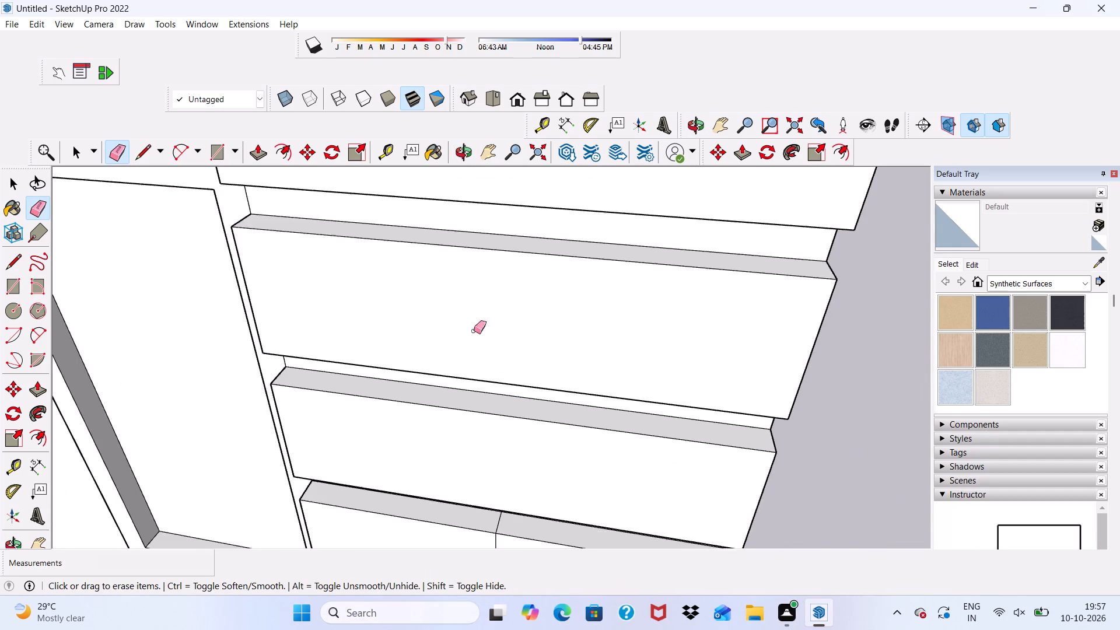
{"action": "scroll", "coordinate": [474, 331], "scroll_direction": "down", "scroll_amount": 8}
{"action": "scroll", "coordinate": [495, 461], "scroll_direction": "up", "scroll_amount": 5}
{"action": "left_click", "coordinate": [485, 458]}
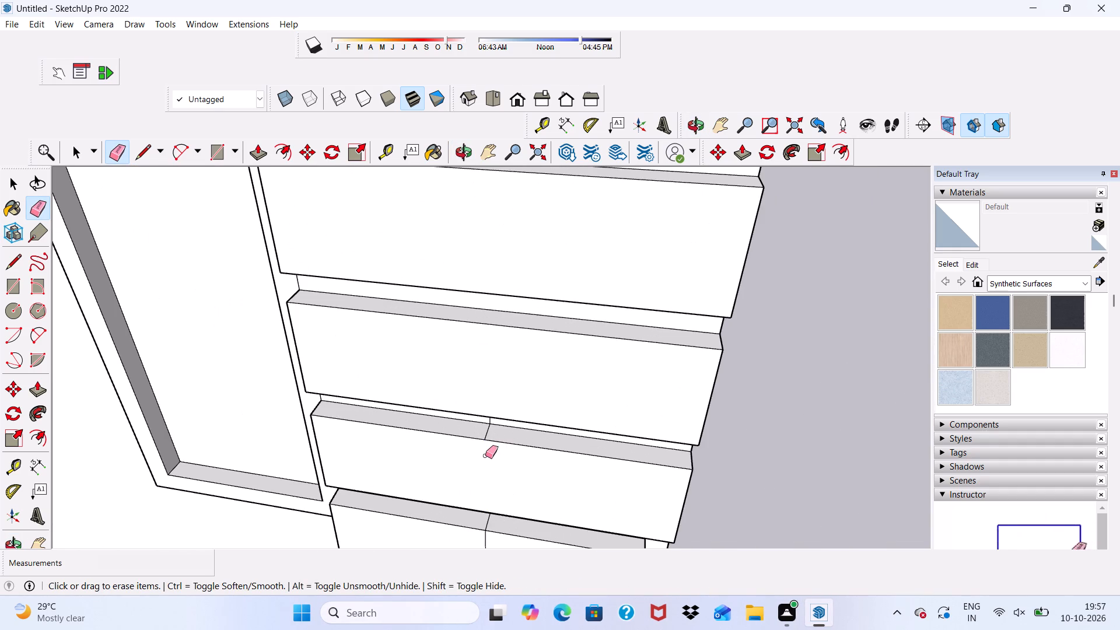
{"action": "left_click", "coordinate": [490, 429]}
{"action": "middle_click_drag", "start_coordinate": [496, 400], "coordinate": [524, 340]}
{"action": "scroll", "coordinate": [511, 432], "scroll_direction": "up", "scroll_amount": 5}
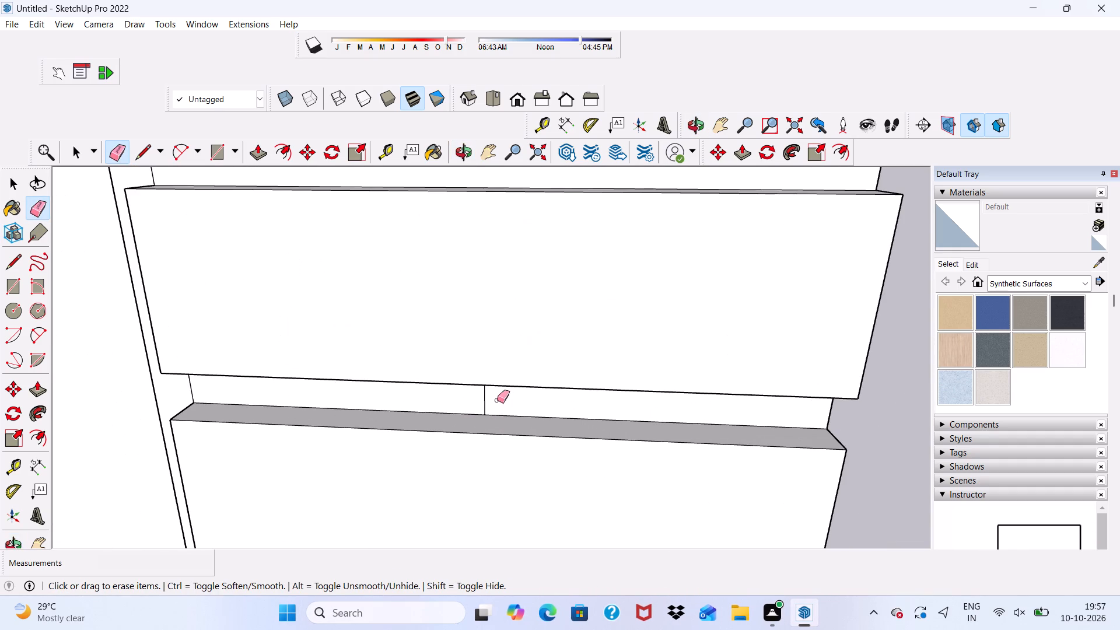
{"action": "left_click_drag", "start_coordinate": [497, 400], "coordinate": [481, 400]}
Erase the seam on the right strip's sixth panel, covering its front face, top ledge and the groove above.
{"action": "scroll", "coordinate": [432, 397], "scroll_direction": "down", "scroll_amount": 14}
{"action": "scroll", "coordinate": [455, 444], "scroll_direction": "up", "scroll_amount": 6}
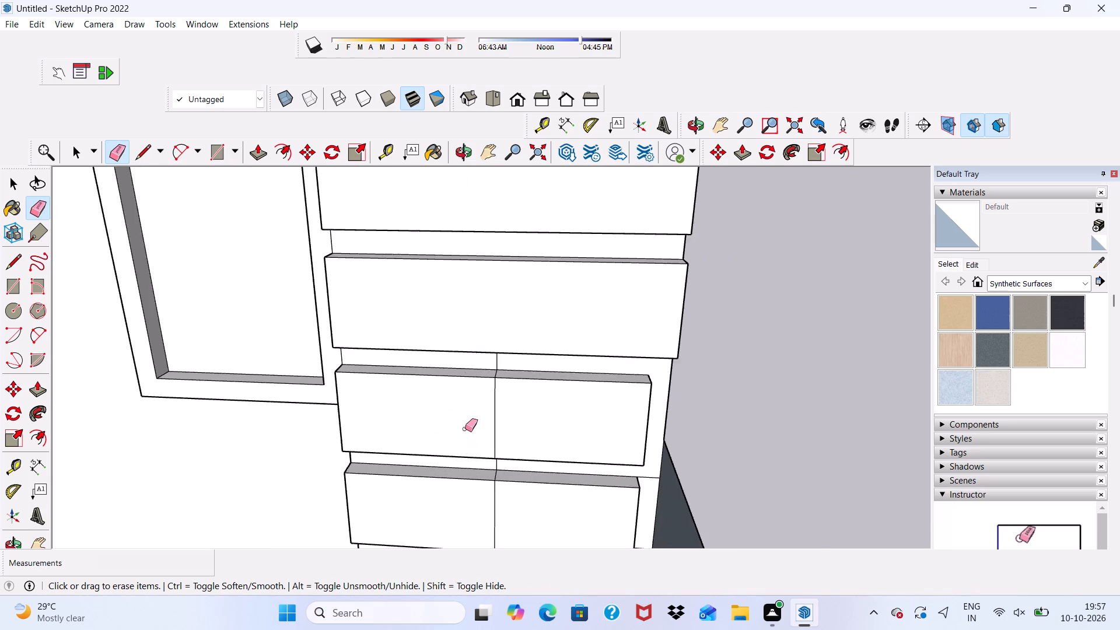
{"action": "scroll", "coordinate": [465, 429], "scroll_direction": "up", "scroll_amount": 4}
{"action": "left_click", "coordinate": [503, 404]}
{"action": "scroll", "coordinate": [508, 339], "scroll_direction": "up", "scroll_amount": 5}
{"action": "left_click_drag", "start_coordinate": [510, 328], "coordinate": [501, 328]}
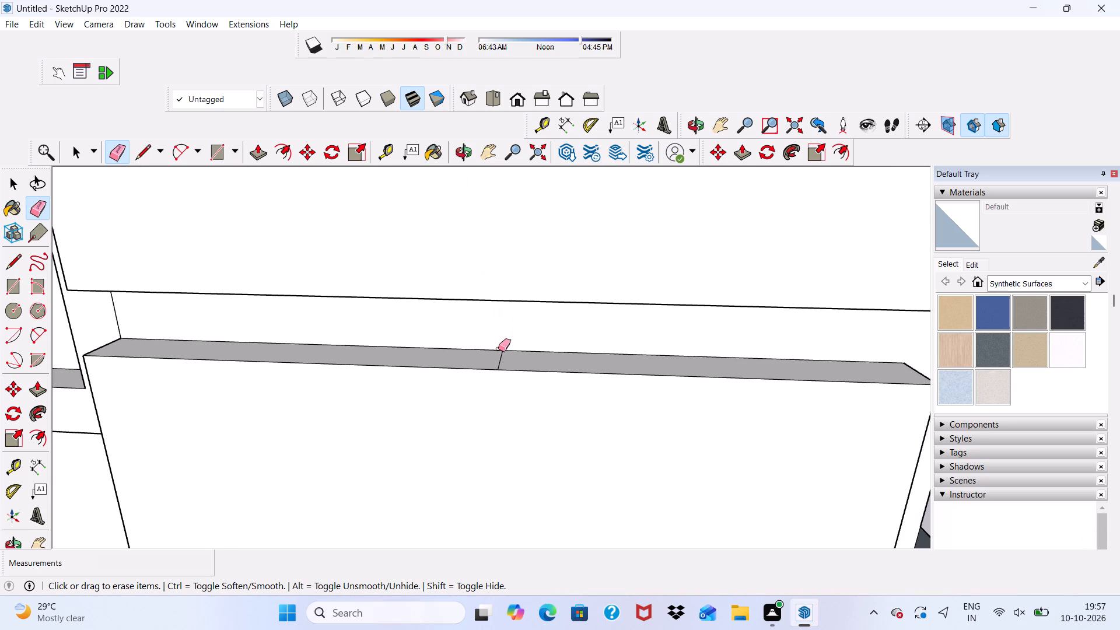
{"action": "left_click", "coordinate": [502, 353]}
Erase the seam on the right strip's seventh panel, covering its front face, top ledge and the groove above.
{"action": "scroll", "coordinate": [512, 320], "scroll_direction": "down", "scroll_amount": 12}
{"action": "scroll", "coordinate": [486, 470], "scroll_direction": "up", "scroll_amount": 4}
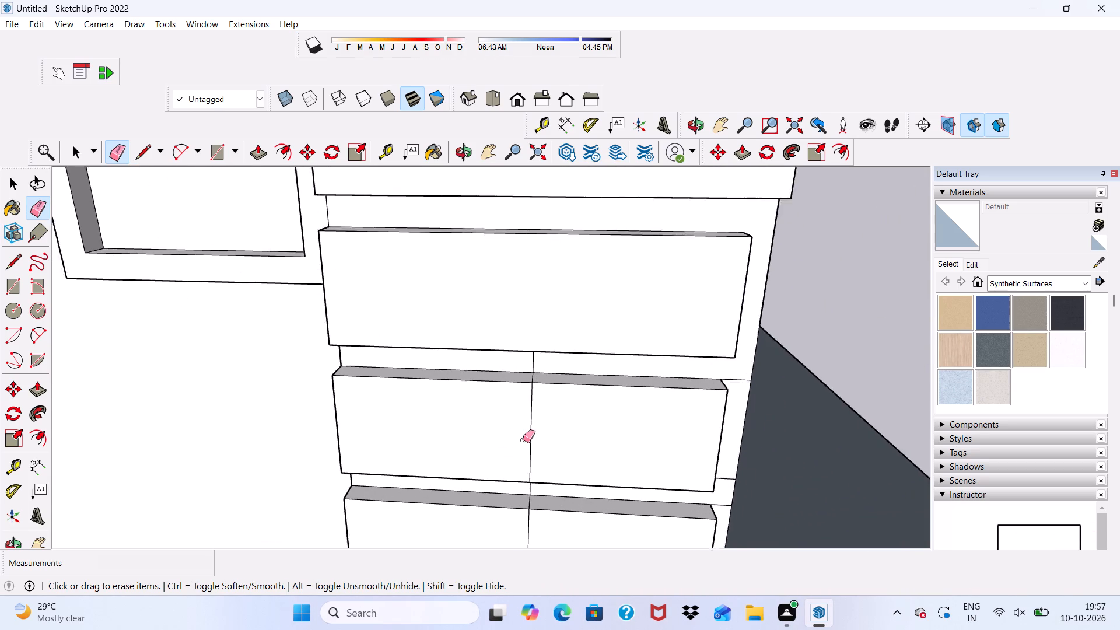
{"action": "scroll", "coordinate": [523, 440], "scroll_direction": "up", "scroll_amount": 1}
{"action": "left_click_drag", "start_coordinate": [526, 436], "coordinate": [532, 433]}
{"action": "middle_click_drag", "start_coordinate": [534, 426], "coordinate": [542, 394]}
{"action": "scroll", "coordinate": [545, 380], "scroll_direction": "up", "scroll_amount": 6}
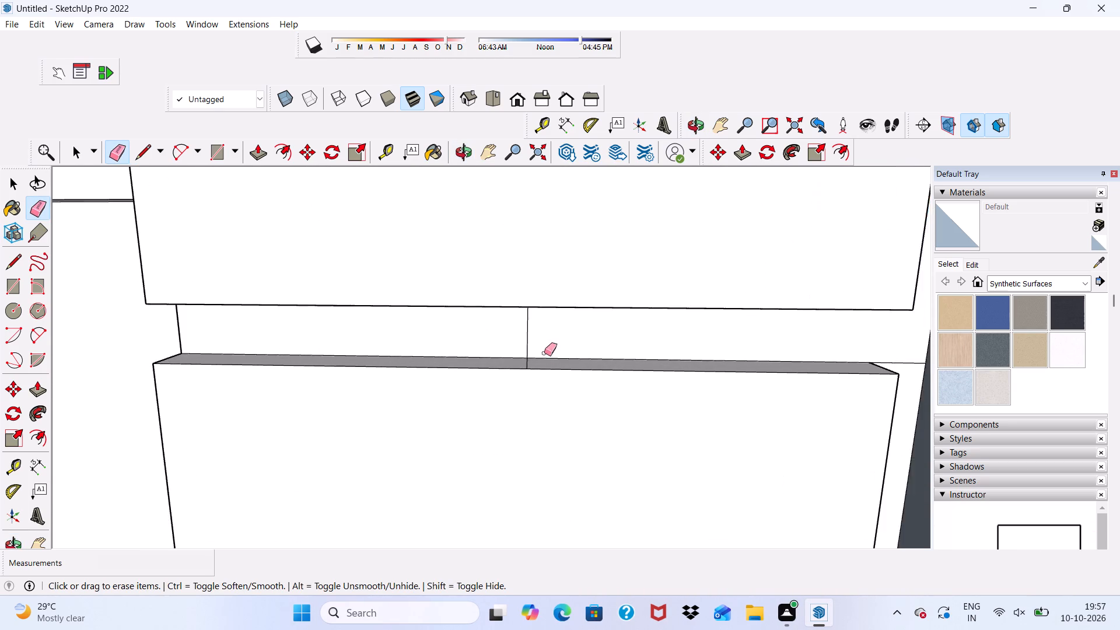
{"action": "scroll", "coordinate": [544, 353], "scroll_direction": "up", "scroll_amount": 3}
{"action": "left_click_drag", "start_coordinate": [533, 321], "coordinate": [502, 325]}
{"action": "scroll", "coordinate": [496, 359], "scroll_direction": "up", "scroll_amount": 3}
{"action": "left_click_drag", "start_coordinate": [520, 373], "coordinate": [536, 372]}
Erase the seam in the groove above the right strip's eighth panel and on that panel's top ledge.
{"action": "scroll", "coordinate": [527, 334], "scroll_direction": "down", "scroll_amount": 2}
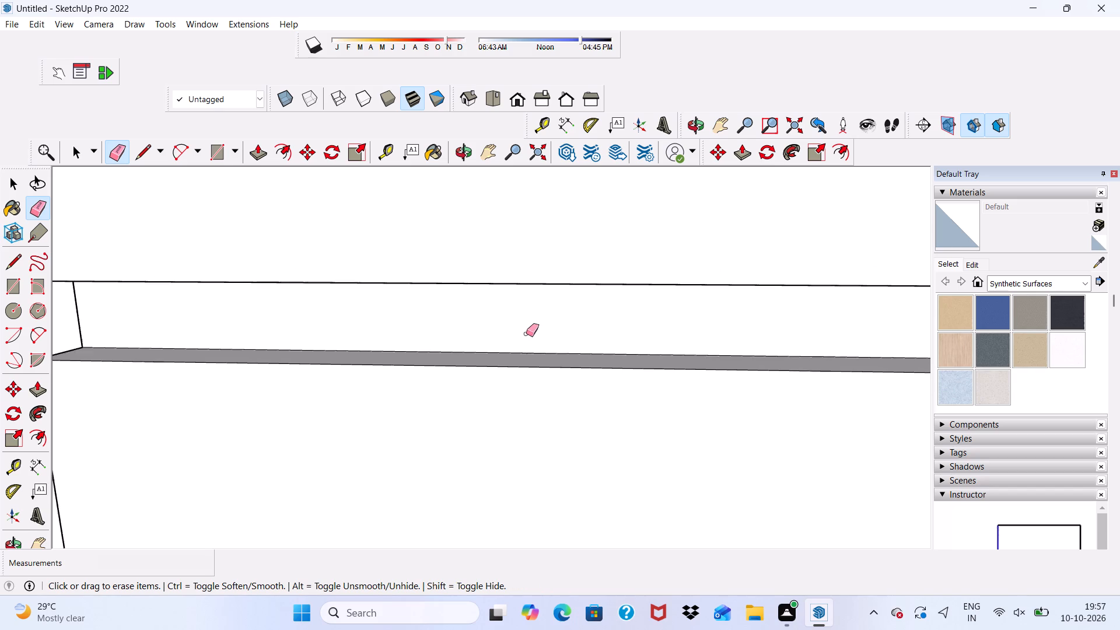
{"action": "scroll", "coordinate": [526, 334], "scroll_direction": "down", "scroll_amount": 13}
{"action": "scroll", "coordinate": [498, 337], "scroll_direction": "up", "scroll_amount": 4}
{"action": "middle_click_drag", "start_coordinate": [498, 328], "coordinate": [505, 356]}
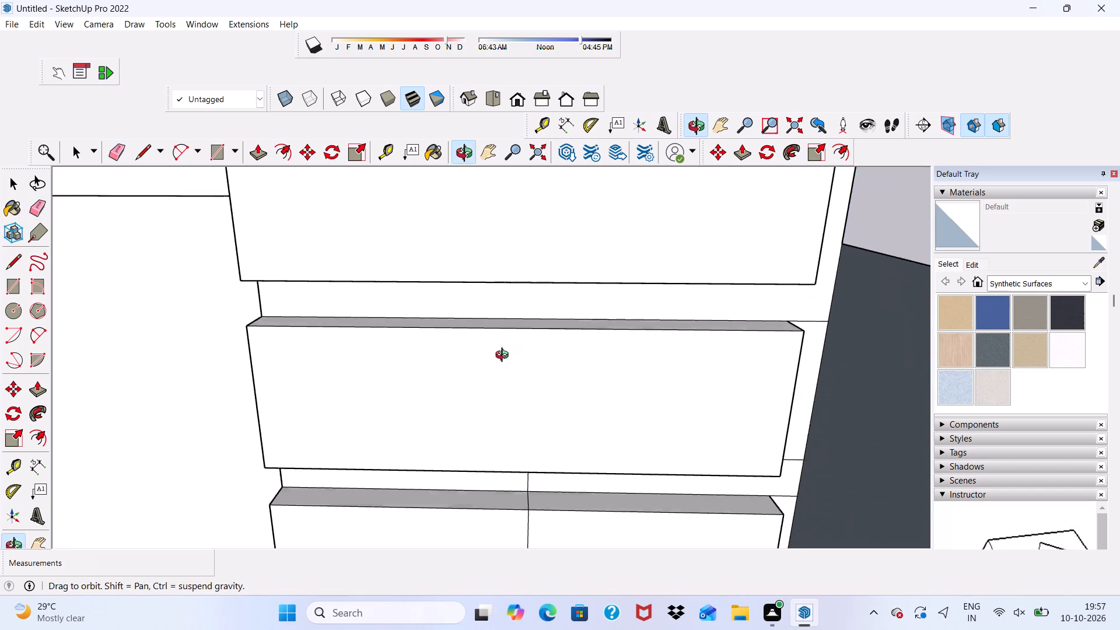
{"action": "middle_click_drag", "start_coordinate": [505, 356], "coordinate": [505, 372]}
{"action": "scroll", "coordinate": [519, 467], "scroll_direction": "up", "scroll_amount": 10}
{"action": "left_click", "coordinate": [526, 457]}
{"action": "double_click", "coordinate": [530, 506]}
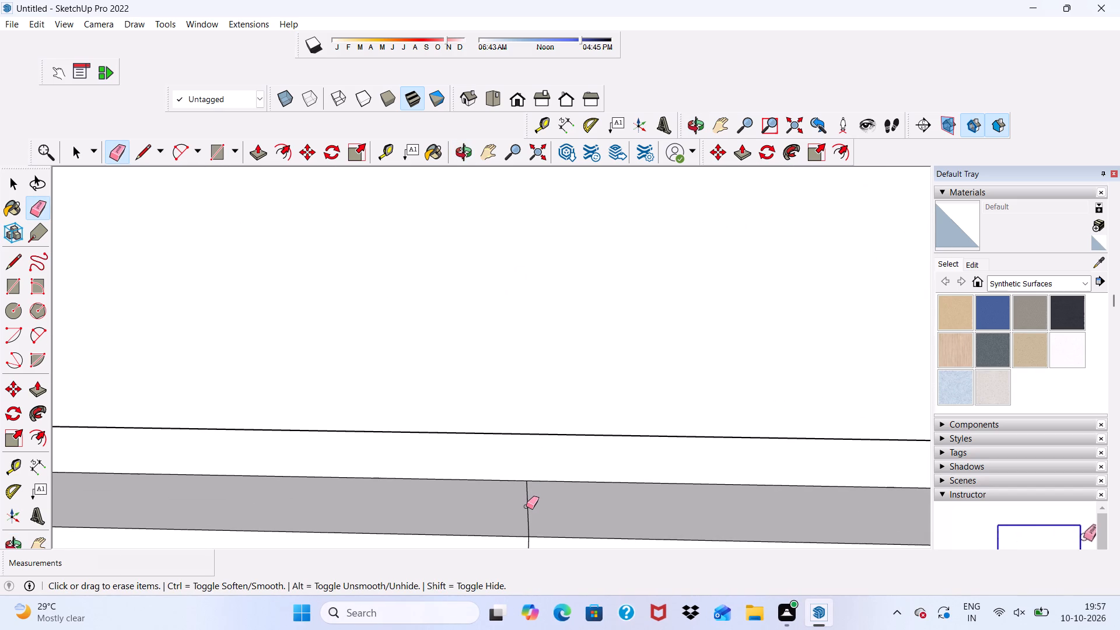
{"action": "left_click_drag", "start_coordinate": [523, 498], "coordinate": [533, 501]}
{"action": "left_click", "coordinate": [533, 501]}
Erase the seam on the seventh panel's underside and on the front face of the right strip's eighth panel.
{"action": "scroll", "coordinate": [513, 432], "scroll_direction": "down", "scroll_amount": 6}
{"action": "middle_click_drag", "start_coordinate": [499, 406], "coordinate": [504, 239]}
{"action": "scroll", "coordinate": [516, 411], "scroll_direction": "up", "scroll_amount": 8}
{"action": "left_click", "coordinate": [530, 358]}
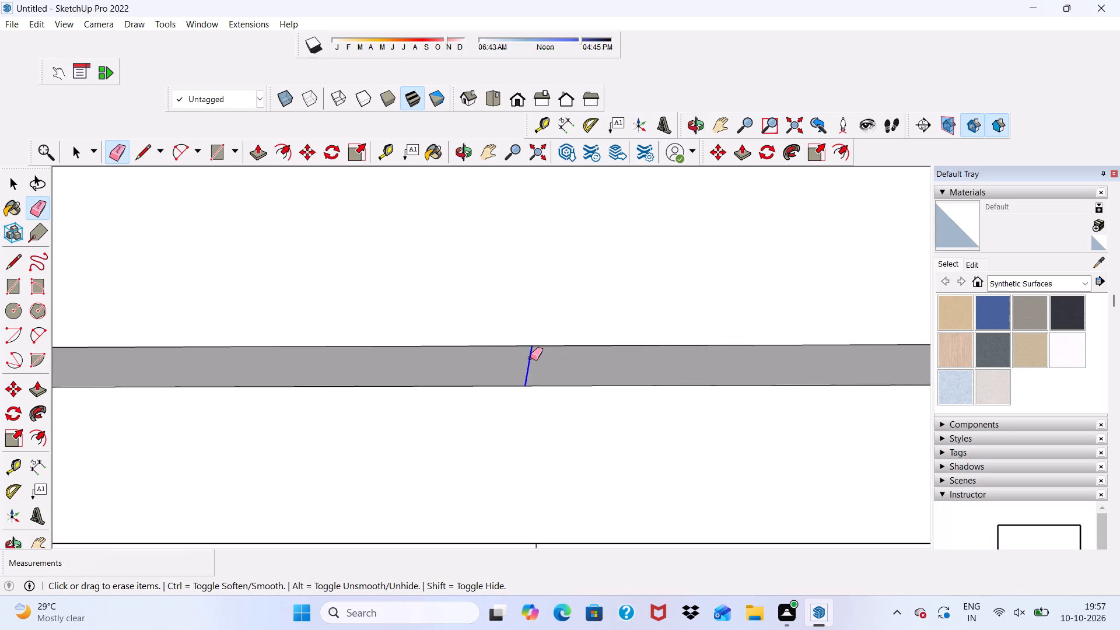
{"action": "scroll", "coordinate": [464, 309], "scroll_direction": "down", "scroll_amount": 4}
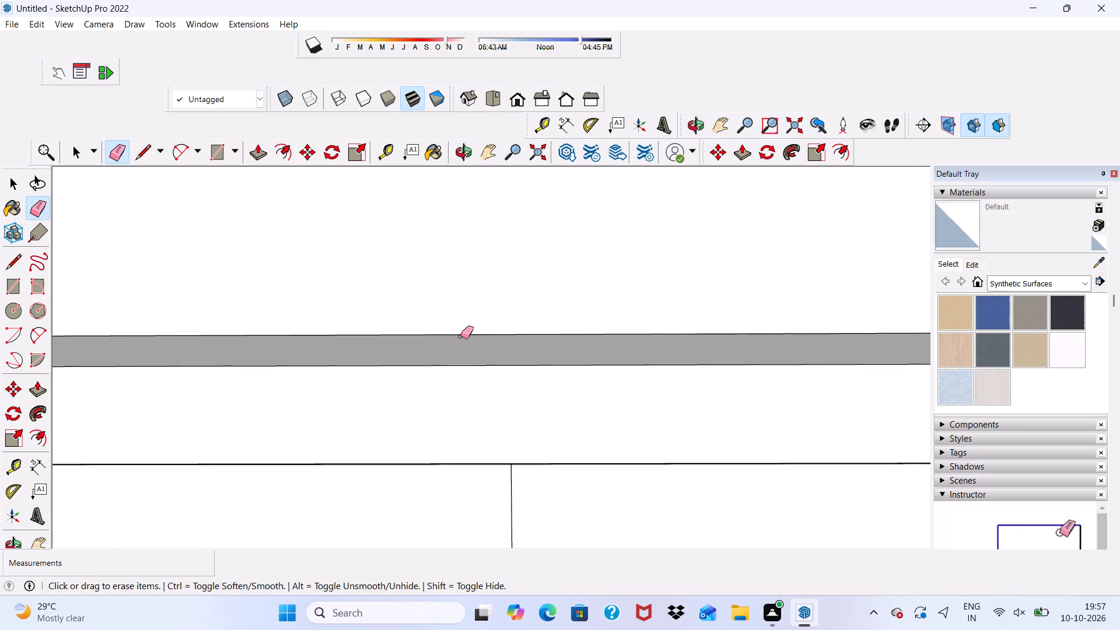
{"action": "scroll", "coordinate": [461, 336], "scroll_direction": "down", "scroll_amount": 2}
{"action": "left_click_drag", "start_coordinate": [496, 480], "coordinate": [510, 481]}
{"action": "left_click", "coordinate": [510, 481]}
{"action": "scroll", "coordinate": [451, 384], "scroll_direction": "down", "scroll_amount": 4}
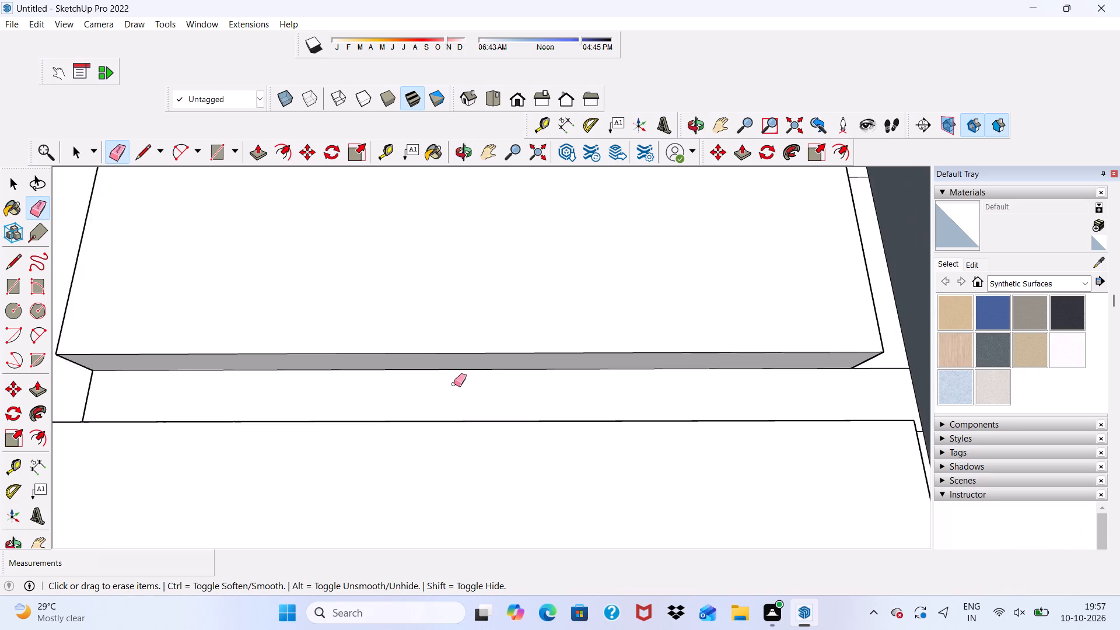
Erase the leftover lengthwise line and short cross seam on the front face of the right strip's lowest panel.
{"action": "middle_click_drag", "start_coordinate": [454, 384], "coordinate": [455, 457]}
{"action": "scroll", "coordinate": [441, 430], "scroll_direction": "up", "scroll_amount": 1}
{"action": "scroll", "coordinate": [404, 351], "scroll_direction": "down", "scroll_amount": 10}
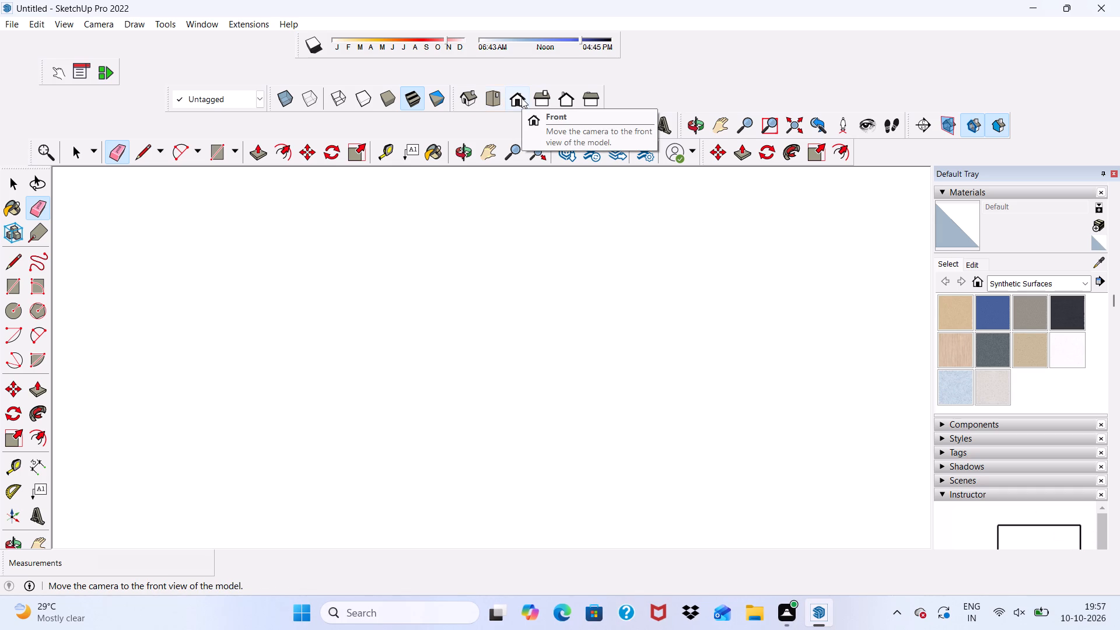
{"action": "scroll", "coordinate": [466, 117], "scroll_direction": "down", "scroll_amount": 2}
{"action": "scroll", "coordinate": [466, 367], "scroll_direction": "up", "scroll_amount": 1}
{"action": "scroll", "coordinate": [437, 323], "scroll_direction": "down", "scroll_amount": 20}
{"action": "scroll", "coordinate": [437, 323], "scroll_direction": "down", "scroll_amount": 4}
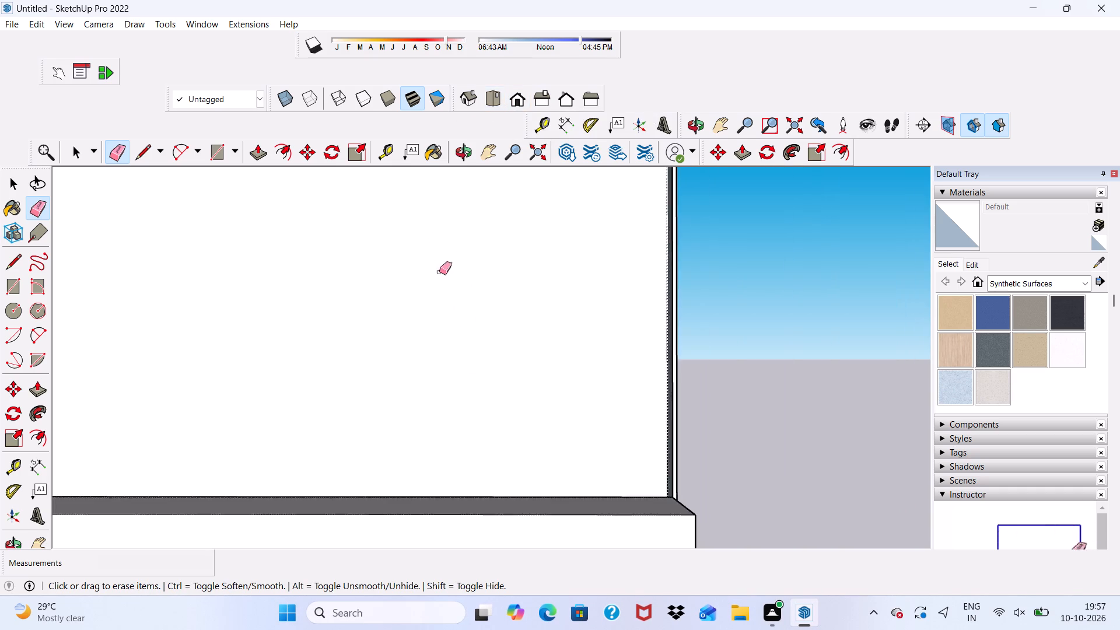
{"action": "scroll", "coordinate": [439, 272], "scroll_direction": "down", "scroll_amount": 16}
{"action": "scroll", "coordinate": [551, 215], "scroll_direction": "down", "scroll_amount": 6}
{"action": "middle_click_drag", "start_coordinate": [454, 273], "coordinate": [242, 485]}
{"action": "scroll", "coordinate": [589, 230], "scroll_direction": "up", "scroll_amount": 5}
{"action": "scroll", "coordinate": [420, 266], "scroll_direction": "up", "scroll_amount": 13}
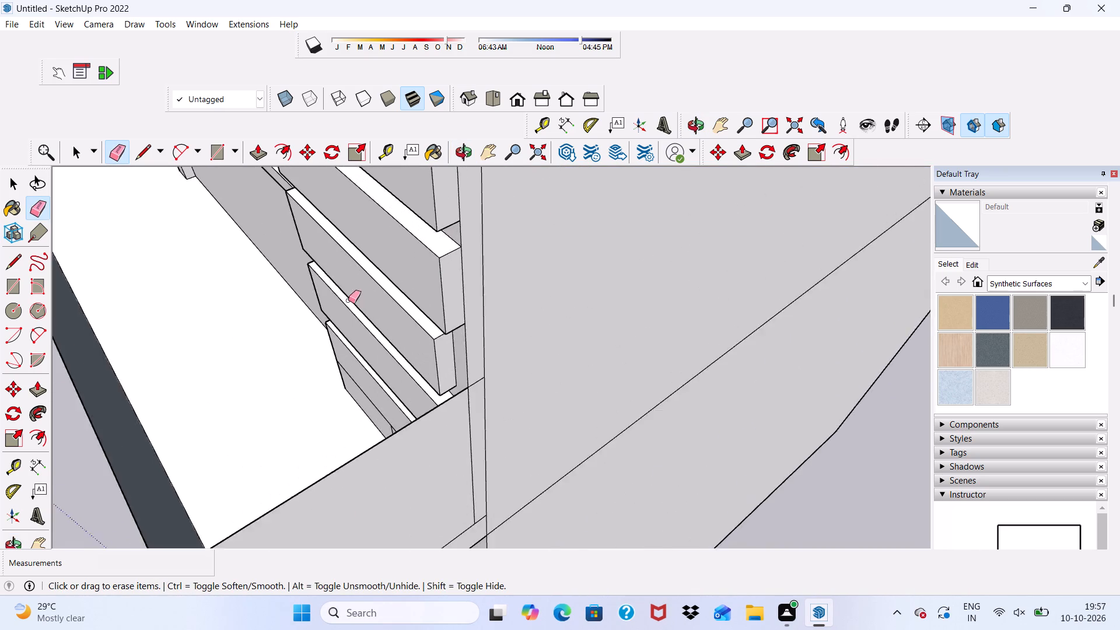
{"action": "scroll", "coordinate": [348, 300], "scroll_direction": "up", "scroll_amount": 3}
{"action": "scroll", "coordinate": [350, 377], "scroll_direction": "up", "scroll_amount": 7}
{"action": "scroll", "coordinate": [350, 378], "scroll_direction": "down", "scroll_amount": 7}
{"action": "scroll", "coordinate": [484, 167], "scroll_direction": "down", "scroll_amount": 1}
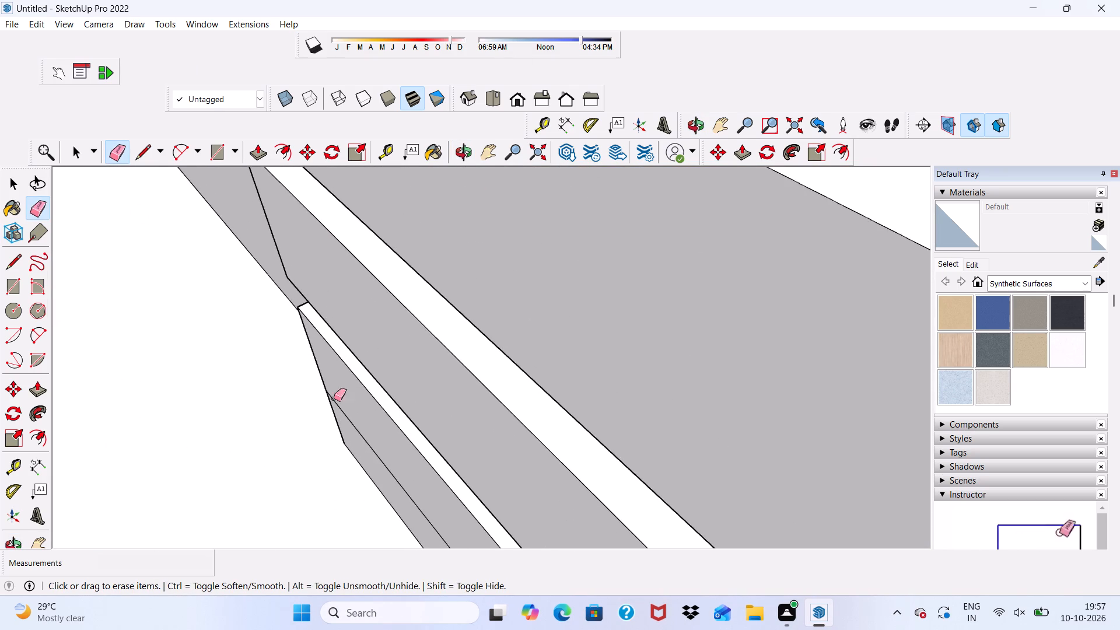
{"action": "scroll", "coordinate": [352, 377], "scroll_direction": "down", "scroll_amount": 3}
{"action": "scroll", "coordinate": [454, 334], "scroll_direction": "down", "scroll_amount": 4}
{"action": "scroll", "coordinate": [422, 549], "scroll_direction": "up", "scroll_amount": 6}
{"action": "scroll", "coordinate": [457, 457], "scroll_direction": "up", "scroll_amount": 5}
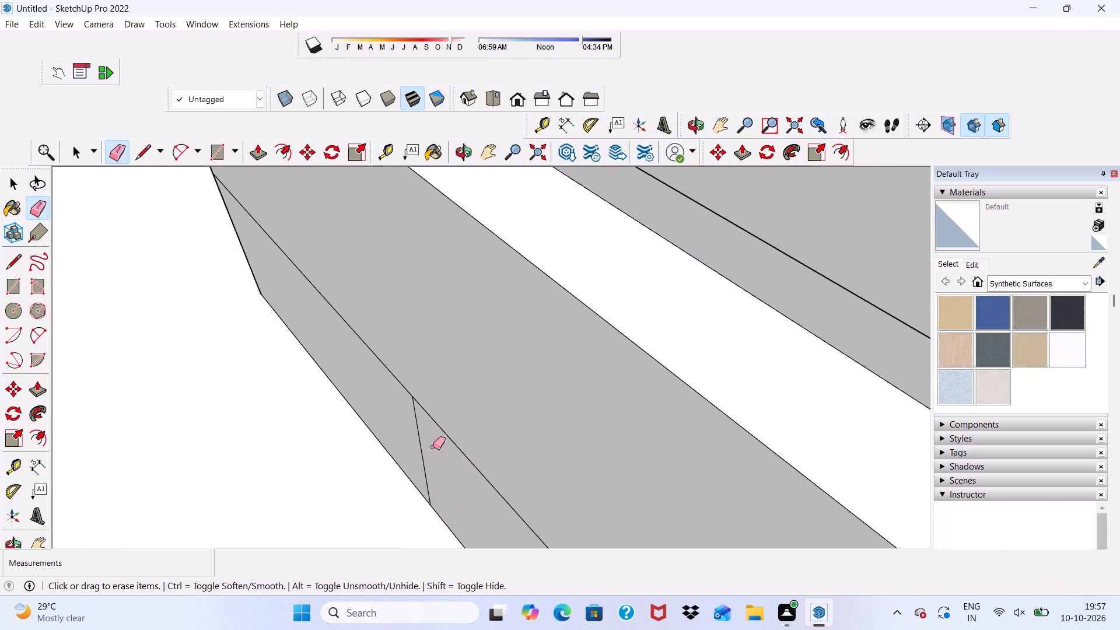
{"action": "left_click_drag", "start_coordinate": [421, 450], "coordinate": [393, 457]}
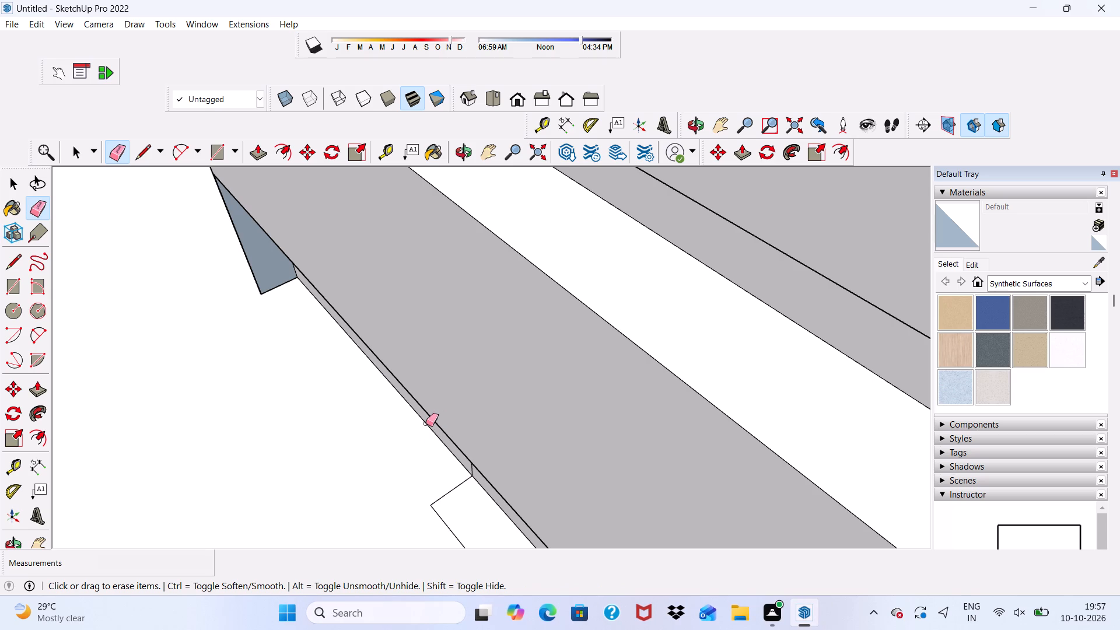
{"action": "key", "text": "ctrl+z"}
{"action": "scroll", "coordinate": [427, 418], "scroll_direction": "up", "scroll_amount": 4}
{"action": "left_click_drag", "start_coordinate": [428, 408], "coordinate": [424, 421]}
{"action": "left_click", "coordinate": [424, 421]}
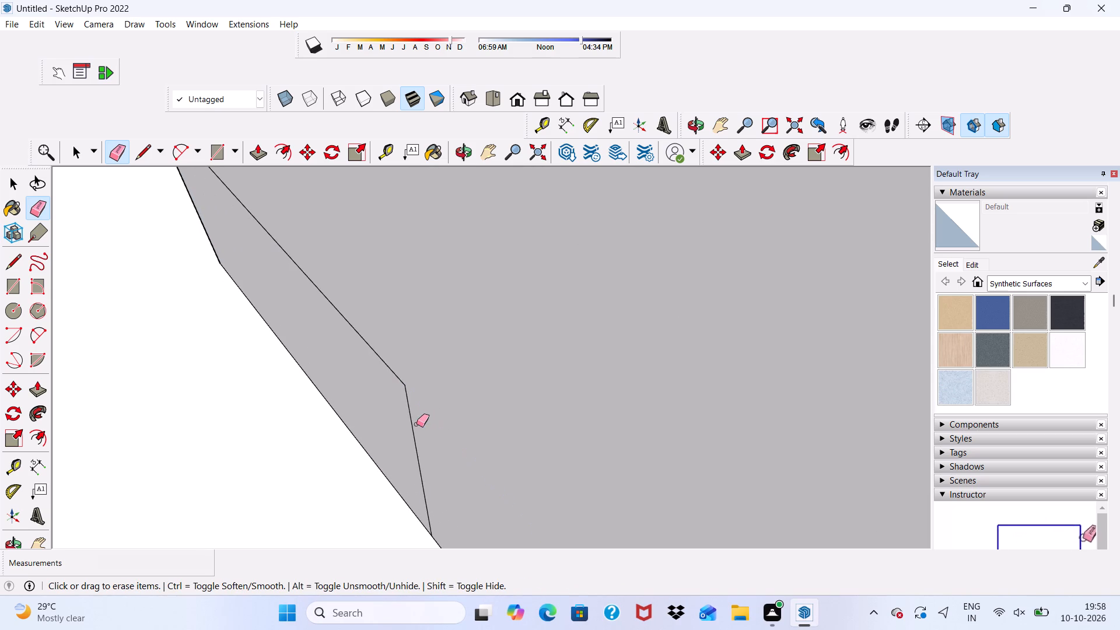
{"action": "left_click_drag", "start_coordinate": [416, 424], "coordinate": [411, 427]}
{"action": "left_click", "coordinate": [404, 387]}
{"action": "left_click_drag", "start_coordinate": [384, 363], "coordinate": [377, 364]}
{"action": "scroll", "coordinate": [376, 369], "scroll_direction": "down", "scroll_amount": 3}
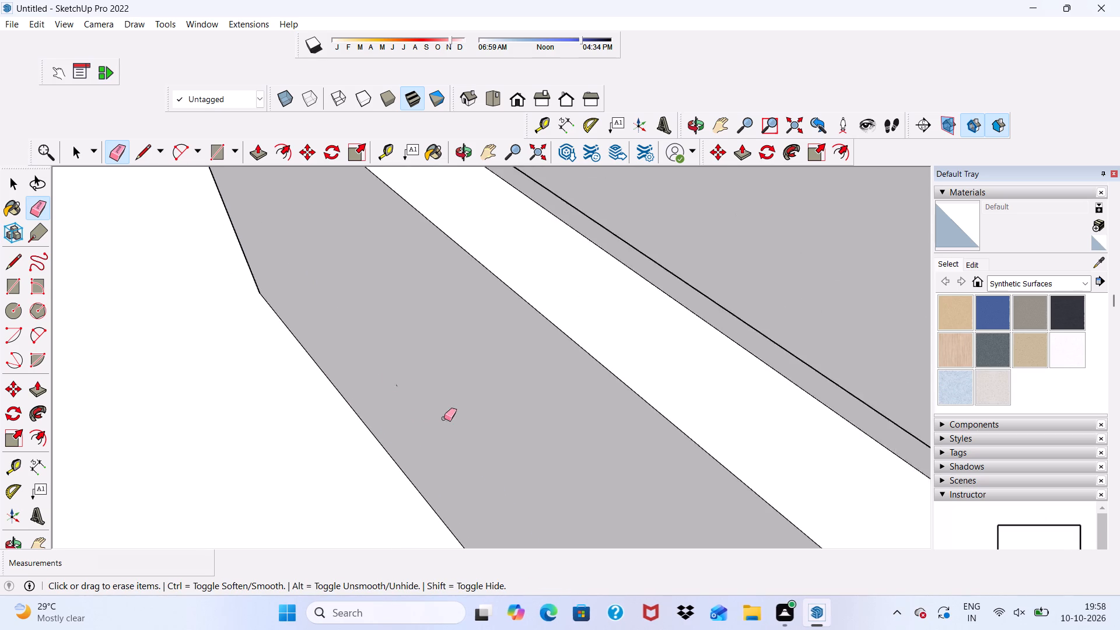
Examine the right strip and the rest of the facade for leftover edges, ending at the upper storey's left strip.
{"action": "scroll", "coordinate": [444, 418], "scroll_direction": "down", "scroll_amount": 10}
{"action": "scroll", "coordinate": [257, 353], "scroll_direction": "down", "scroll_amount": 1}
{"action": "middle_click_drag", "start_coordinate": [257, 353], "coordinate": [495, 244]}
{"action": "scroll", "coordinate": [495, 244], "scroll_direction": "down", "scroll_amount": 1}
{"action": "key", "text": "space"}
{"action": "scroll", "coordinate": [461, 295], "scroll_direction": "down", "scroll_amount": 7}
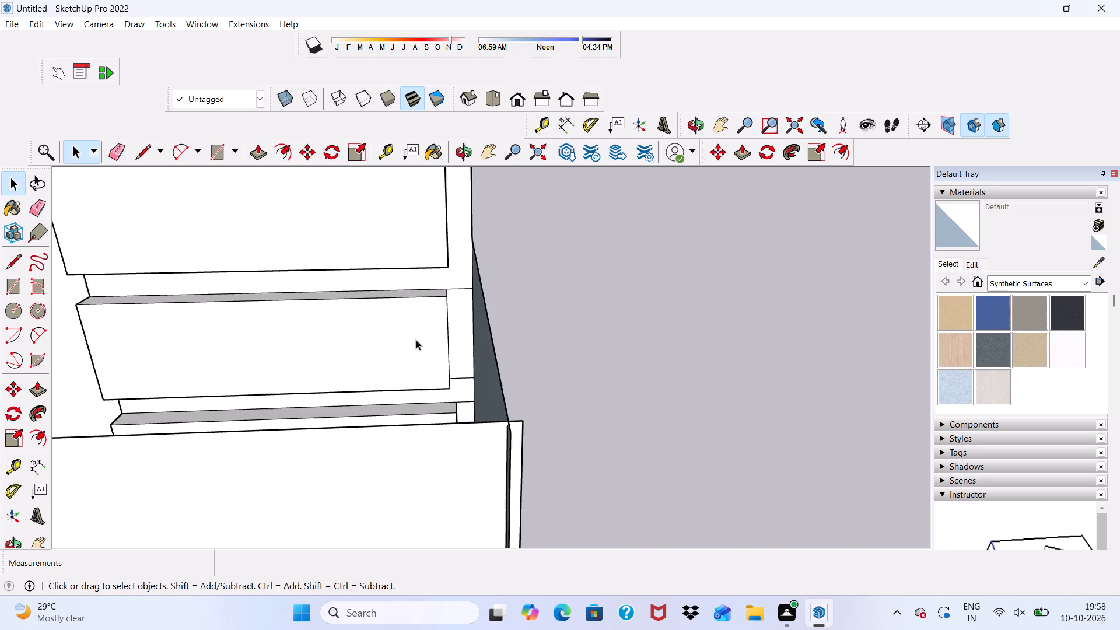
{"action": "scroll", "coordinate": [416, 339], "scroll_direction": "down", "scroll_amount": 11}
{"action": "middle_click_drag", "start_coordinate": [451, 398], "coordinate": [431, 292]}
{"action": "scroll", "coordinate": [431, 292], "scroll_direction": "up", "scroll_amount": 2}
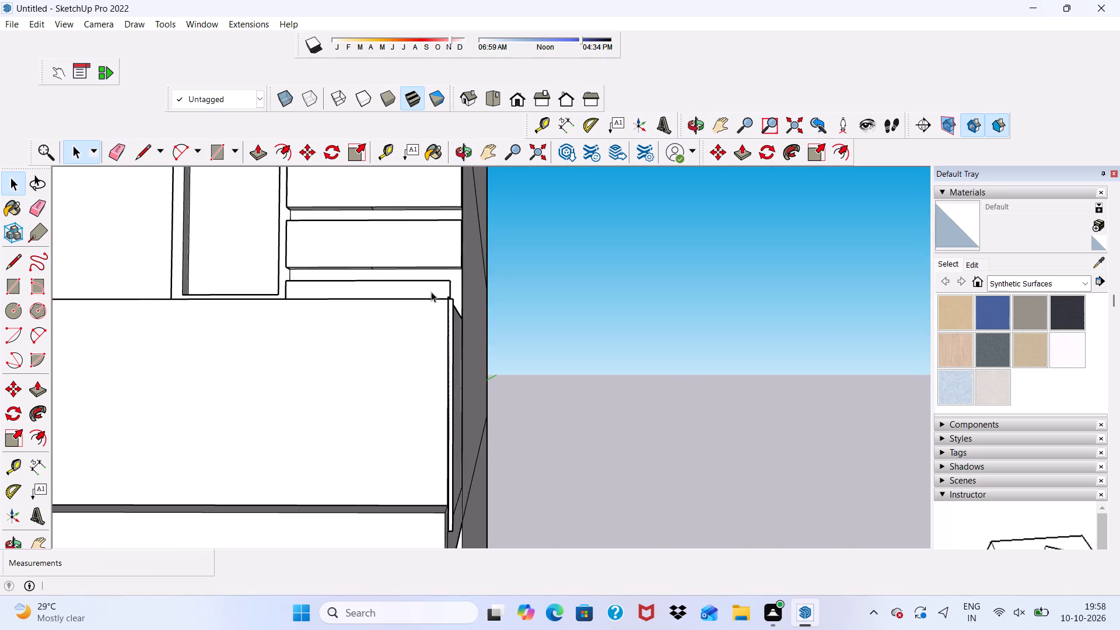
{"action": "scroll", "coordinate": [431, 292], "scroll_direction": "down", "scroll_amount": 4}
{"action": "middle_click_drag", "start_coordinate": [428, 298], "coordinate": [517, 294]}
{"action": "scroll", "coordinate": [617, 330], "scroll_direction": "down", "scroll_amount": 3}
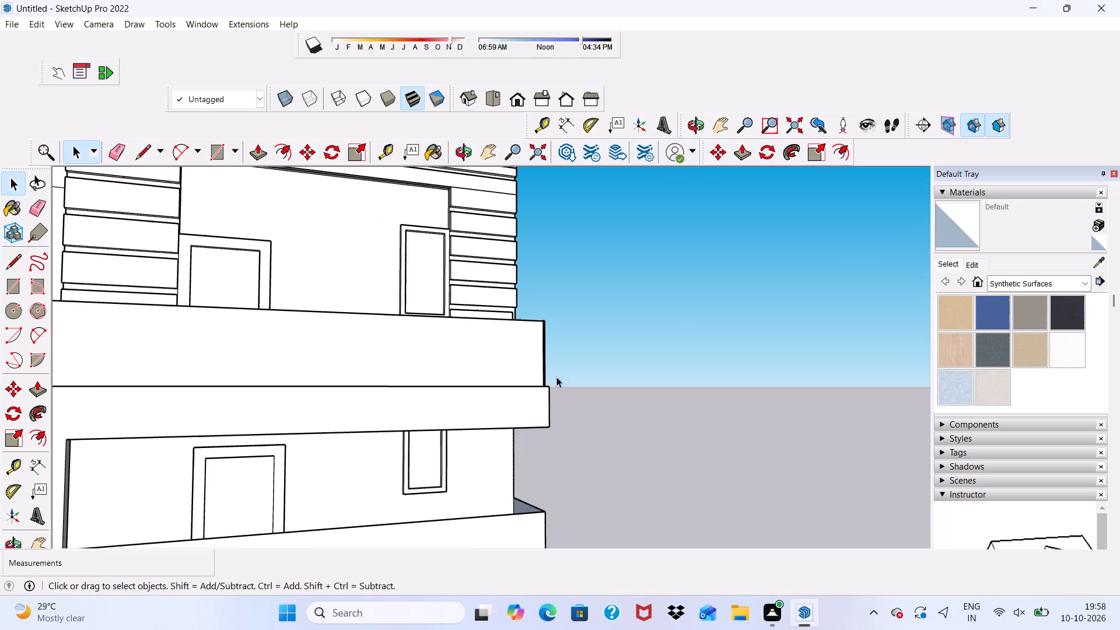
{"action": "scroll", "coordinate": [556, 377], "scroll_direction": "down", "scroll_amount": 7}
{"action": "scroll", "coordinate": [266, 267], "scroll_direction": "up", "scroll_amount": 4}
{"action": "scroll", "coordinate": [388, 201], "scroll_direction": "up", "scroll_amount": 13}
{"action": "scroll", "coordinate": [400, 271], "scroll_direction": "down", "scroll_amount": 8}
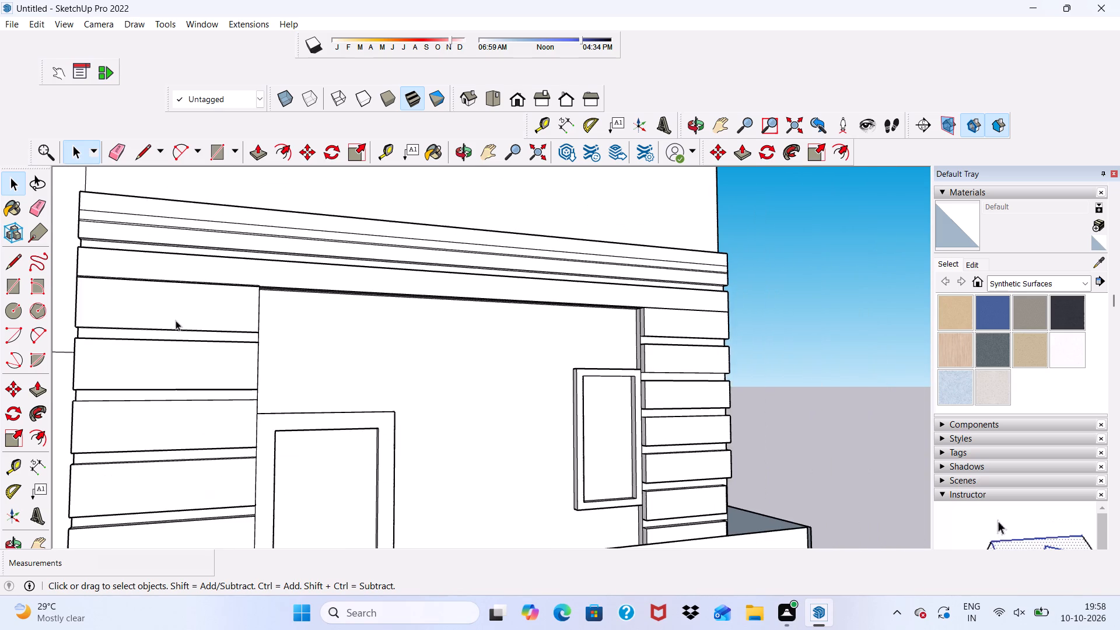
Erase the double line crossing the left strip's top panel, level with the top of the recessed opening.
{"action": "scroll", "coordinate": [185, 272], "scroll_direction": "up", "scroll_amount": 13}
{"action": "middle_click_drag", "start_coordinate": [228, 307], "coordinate": [98, 286]}
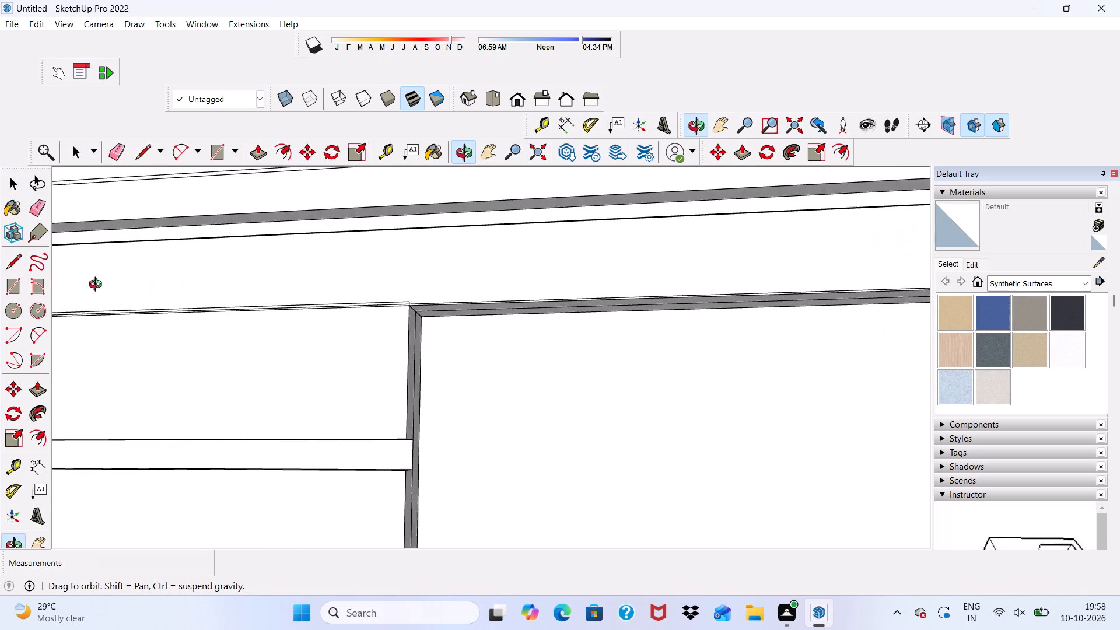
{"action": "middle_click_drag", "start_coordinate": [98, 286], "coordinate": [75, 297]}
{"action": "scroll", "coordinate": [117, 249], "scroll_direction": "up", "scroll_amount": 2}
{"action": "left_click", "coordinate": [111, 150]}
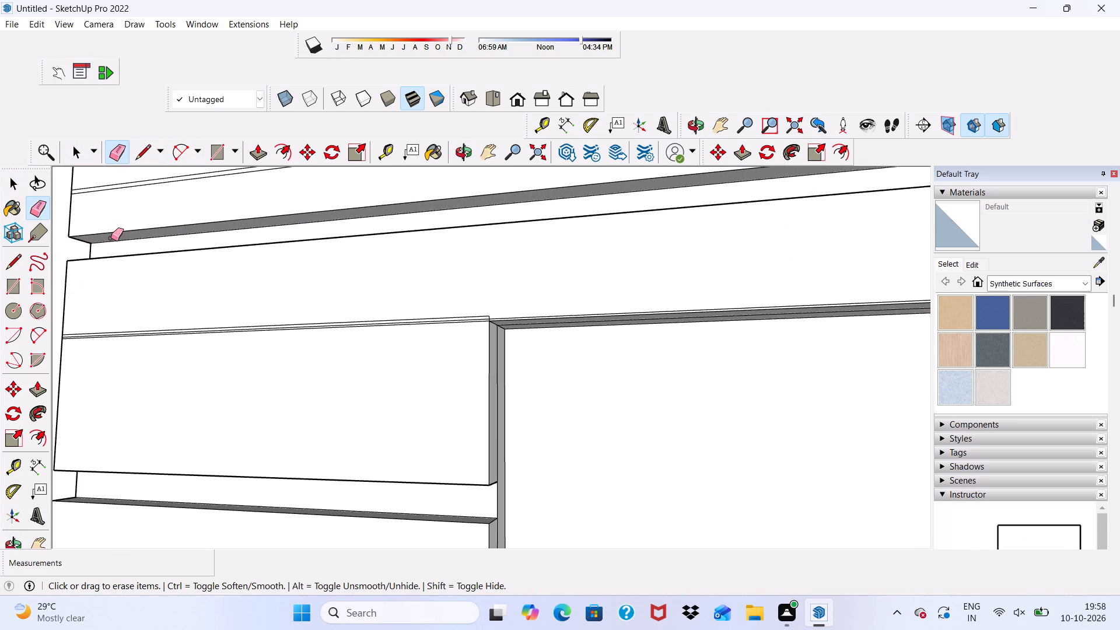
{"action": "left_click_drag", "start_coordinate": [133, 313], "coordinate": [150, 359]}
{"action": "scroll", "coordinate": [370, 296], "scroll_direction": "up", "scroll_amount": 3}
{"action": "left_click_drag", "start_coordinate": [382, 343], "coordinate": [387, 376]}
{"action": "left_click_drag", "start_coordinate": [394, 341], "coordinate": [398, 357]}
{"action": "left_click_drag", "start_coordinate": [397, 331], "coordinate": [401, 350]}
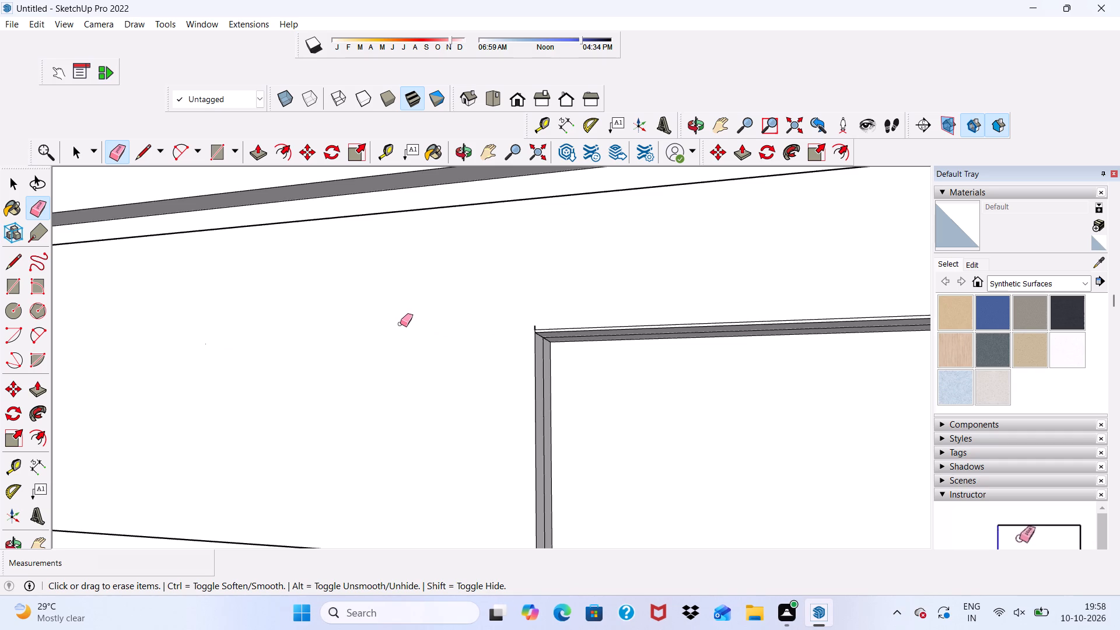
Erase the thin line running above the recessed opening and the short vertical edge at its upper corner.
{"action": "scroll", "coordinate": [421, 367], "scroll_direction": "up", "scroll_amount": 2}
{"action": "scroll", "coordinate": [445, 336], "scroll_direction": "down", "scroll_amount": 4}
{"action": "scroll", "coordinate": [548, 322], "scroll_direction": "up", "scroll_amount": 7}
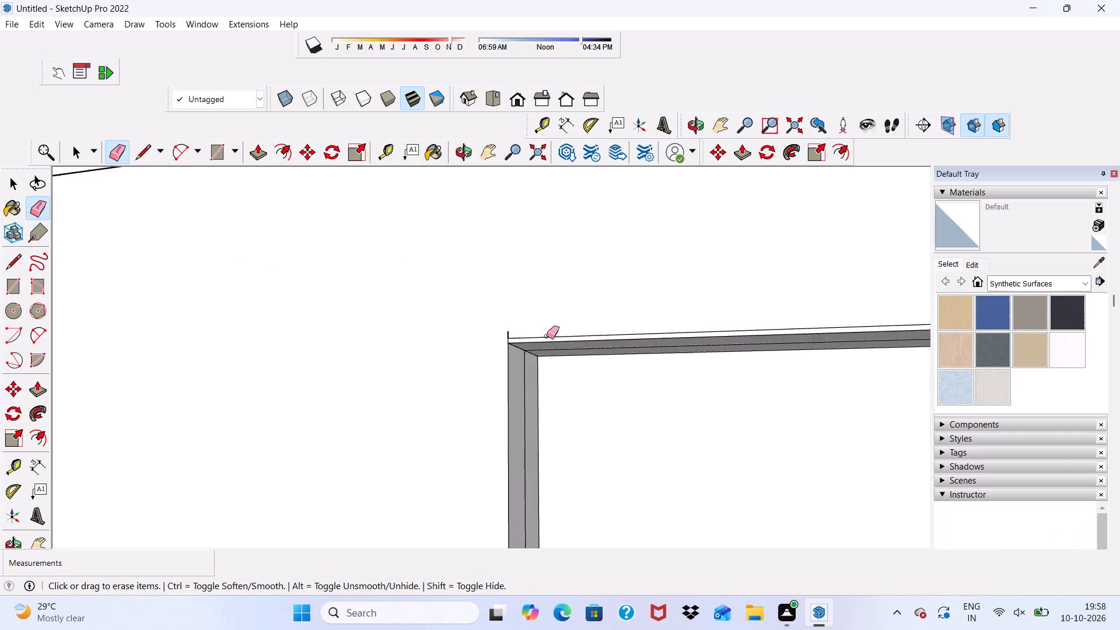
{"action": "scroll", "coordinate": [547, 336], "scroll_direction": "up", "scroll_amount": 7}
{"action": "left_click", "coordinate": [547, 336]}
{"action": "left_click", "coordinate": [547, 339]}
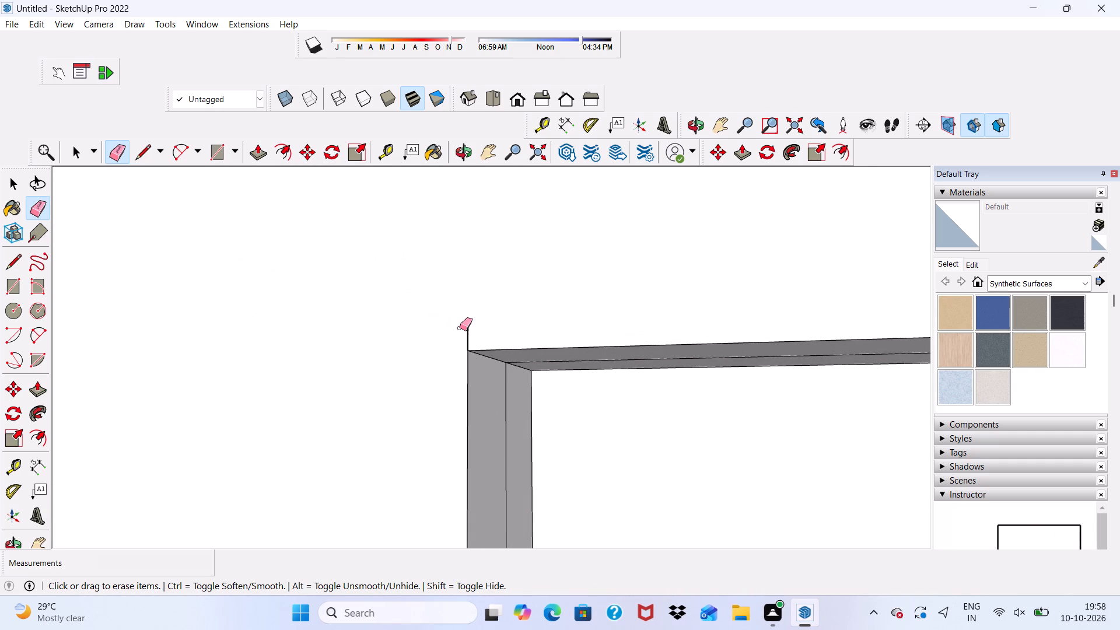
{"action": "left_click_drag", "start_coordinate": [466, 340], "coordinate": [470, 321]}
{"action": "scroll", "coordinate": [439, 320], "scroll_direction": "down", "scroll_amount": 4}
{"action": "scroll", "coordinate": [199, 354], "scroll_direction": "down", "scroll_amount": 2}
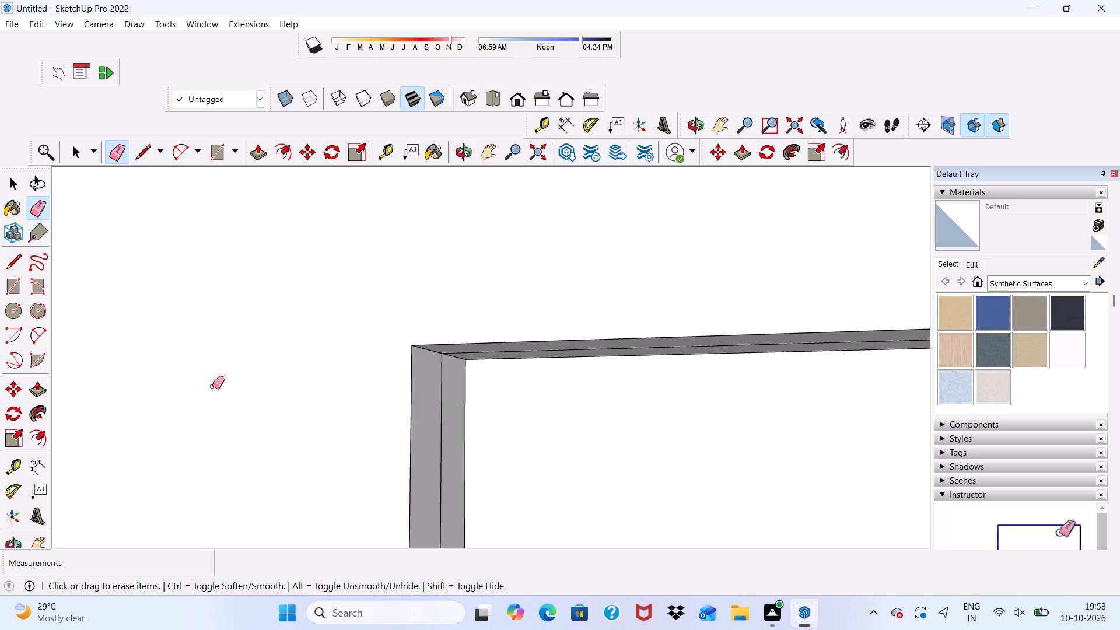
Erase the seam on the underside of the left strip's top panel.
{"action": "scroll", "coordinate": [212, 386], "scroll_direction": "down", "scroll_amount": 7}
{"action": "scroll", "coordinate": [386, 305], "scroll_direction": "down", "scroll_amount": 10}
{"action": "scroll", "coordinate": [269, 412], "scroll_direction": "up", "scroll_amount": 5}
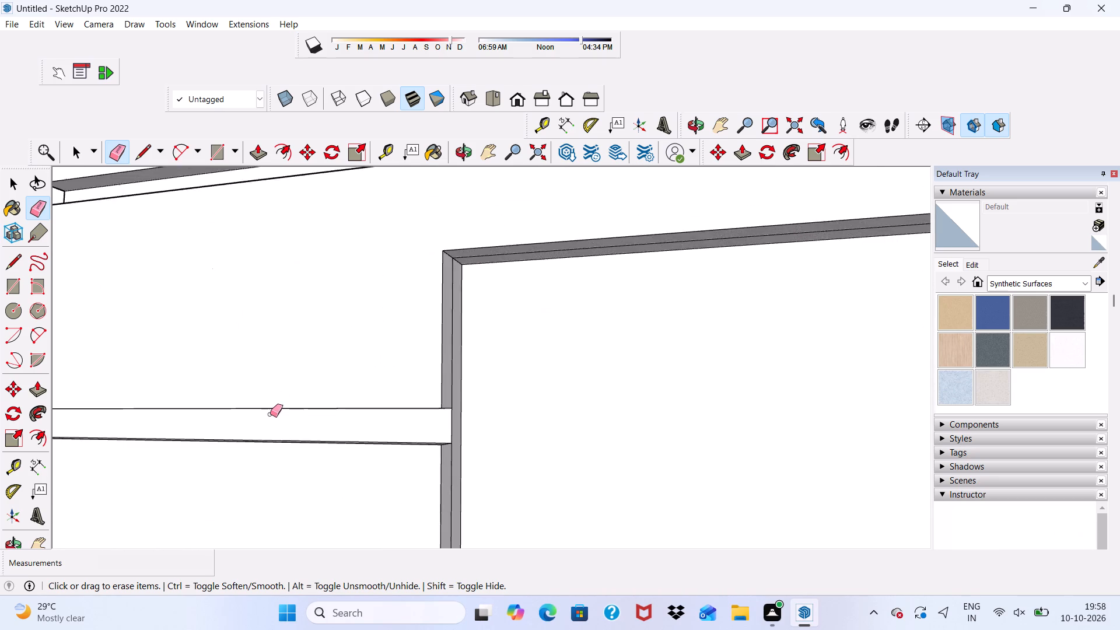
{"action": "scroll", "coordinate": [276, 405], "scroll_direction": "down", "scroll_amount": 2}
{"action": "middle_click_drag", "start_coordinate": [284, 432], "coordinate": [388, 310]}
{"action": "scroll", "coordinate": [243, 359], "scroll_direction": "up", "scroll_amount": 4}
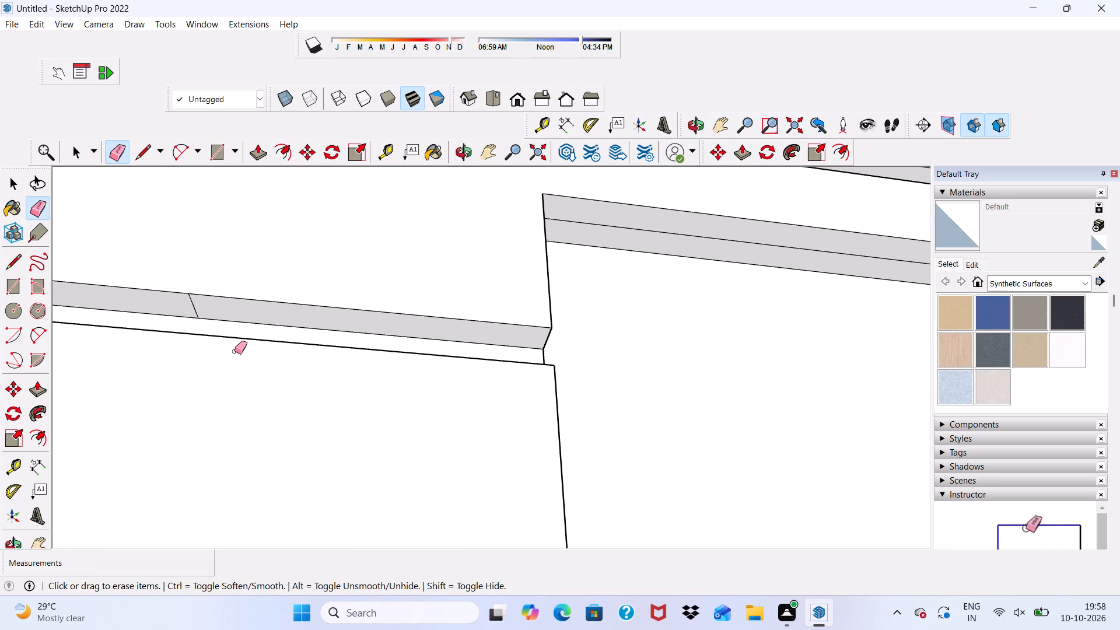
{"action": "scroll", "coordinate": [181, 312], "scroll_direction": "up", "scroll_amount": 4}
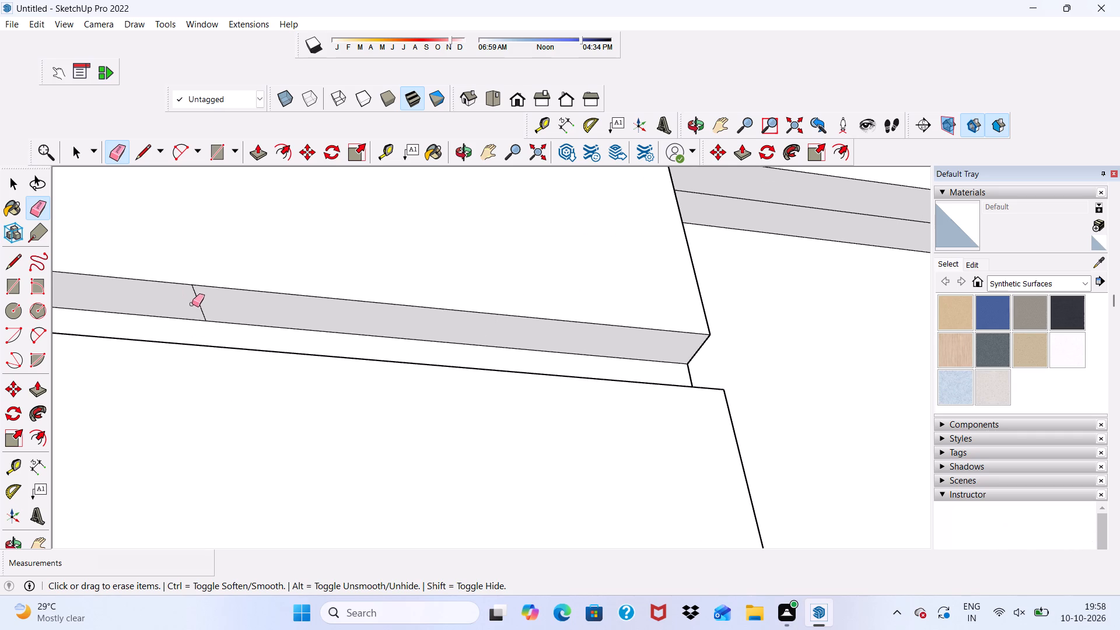
{"action": "left_click", "coordinate": [198, 302]}
Erase the seam on the underside of the left strip's second panel.
{"action": "scroll", "coordinate": [192, 316], "scroll_direction": "down", "scroll_amount": 4}
{"action": "middle_click_drag", "start_coordinate": [246, 331], "coordinate": [194, 466]}
{"action": "scroll", "coordinate": [180, 411], "scroll_direction": "up", "scroll_amount": 5}
{"action": "scroll", "coordinate": [180, 404], "scroll_direction": "down", "scroll_amount": 4}
{"action": "middle_click_drag", "start_coordinate": [195, 418], "coordinate": [18, 472]}
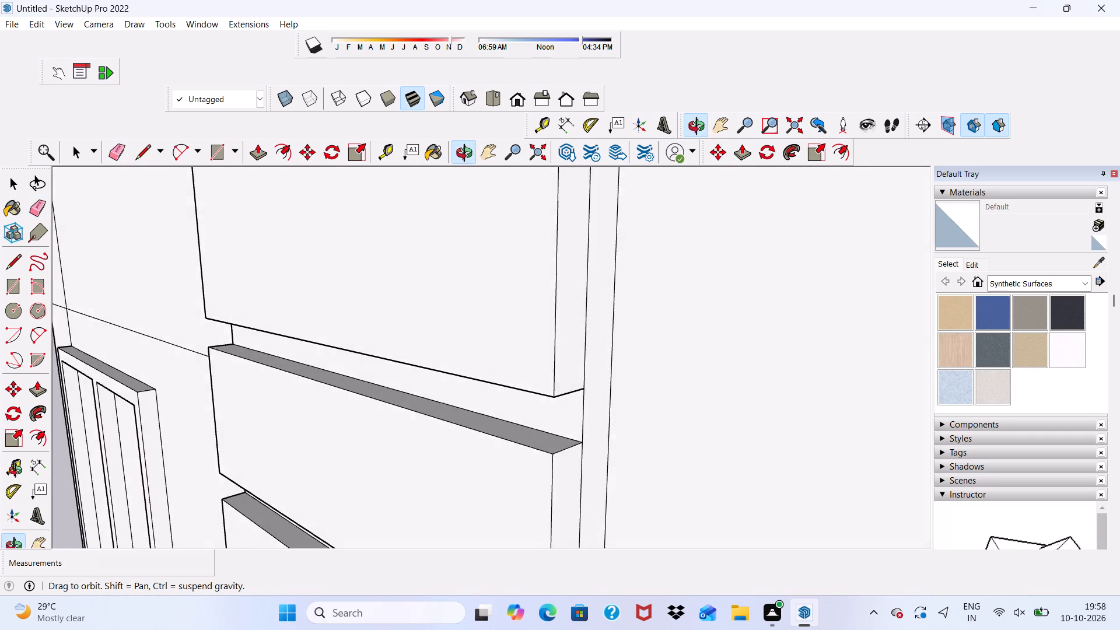
{"action": "middle_click_drag", "start_coordinate": [18, 472], "coordinate": [17, 472]}
{"action": "scroll", "coordinate": [135, 442], "scroll_direction": "up", "scroll_amount": 1}
{"action": "scroll", "coordinate": [286, 385], "scroll_direction": "down", "scroll_amount": 14}
{"action": "scroll", "coordinate": [425, 475], "scroll_direction": "up", "scroll_amount": 5}
{"action": "scroll", "coordinate": [423, 401], "scroll_direction": "down", "scroll_amount": 9}
{"action": "middle_click_drag", "start_coordinate": [464, 499], "coordinate": [627, 363]}
{"action": "scroll", "coordinate": [454, 351], "scroll_direction": "up", "scroll_amount": 2}
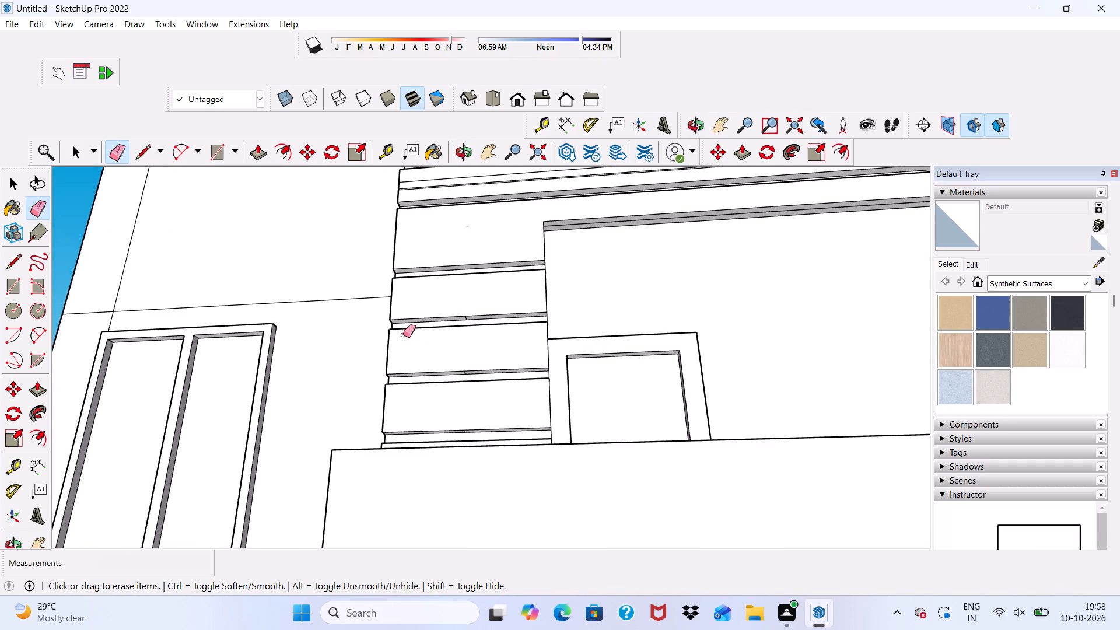
{"action": "scroll", "coordinate": [398, 332], "scroll_direction": "up", "scroll_amount": 13}
{"action": "left_click_drag", "start_coordinate": [505, 307], "coordinate": [499, 310]}
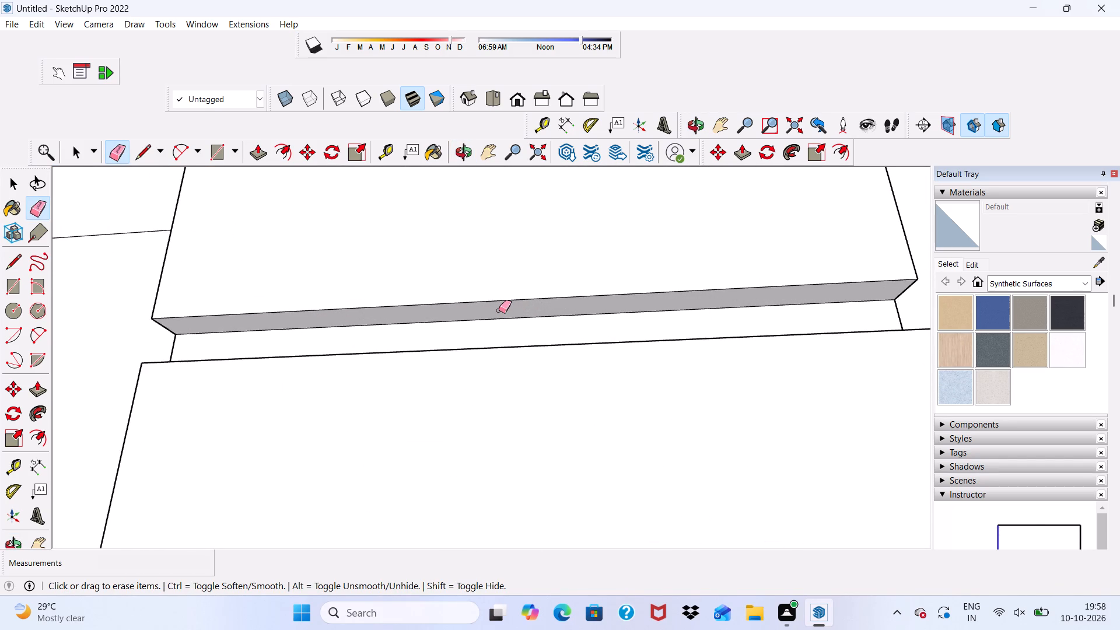
Erase the seam on the underside of the left strip's third panel.
{"action": "scroll", "coordinate": [499, 302], "scroll_direction": "down", "scroll_amount": 9}
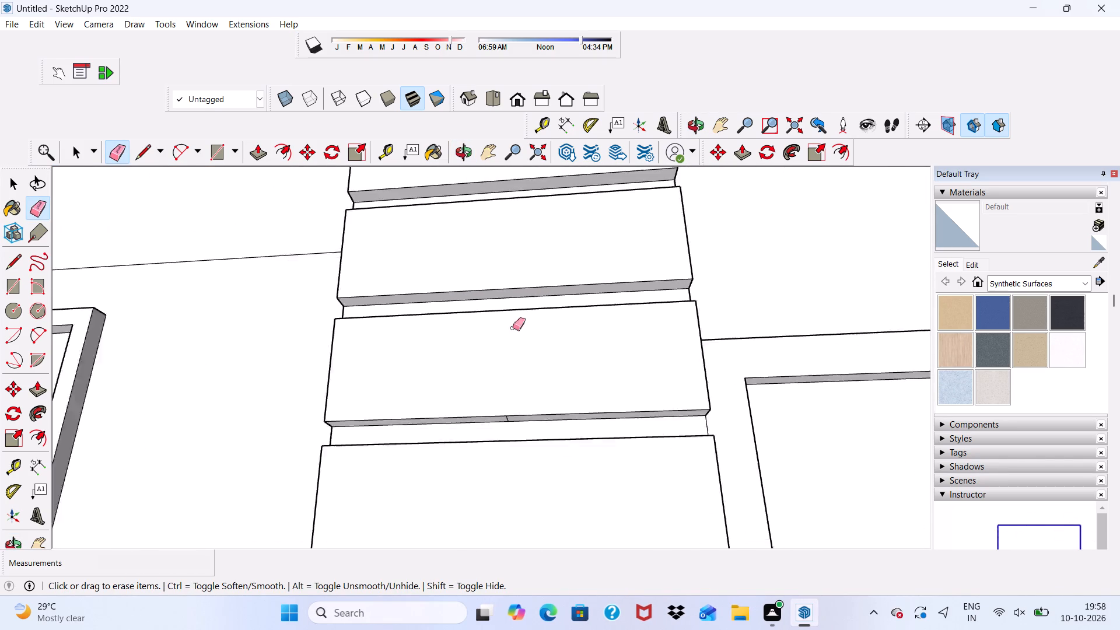
{"action": "scroll", "coordinate": [503, 396], "scroll_direction": "up", "scroll_amount": 15}
{"action": "left_click_drag", "start_coordinate": [534, 401], "coordinate": [527, 402]}
{"action": "left_click", "coordinate": [527, 402]}
Erase the seam on the underside of the left strip's fourth panel.
{"action": "scroll", "coordinate": [500, 358], "scroll_direction": "down", "scroll_amount": 5}
{"action": "scroll", "coordinate": [489, 290], "scroll_direction": "down", "scroll_amount": 10}
{"action": "scroll", "coordinate": [487, 370], "scroll_direction": "up", "scroll_amount": 1}
{"action": "middle_click_drag", "start_coordinate": [492, 391], "coordinate": [471, 526]}
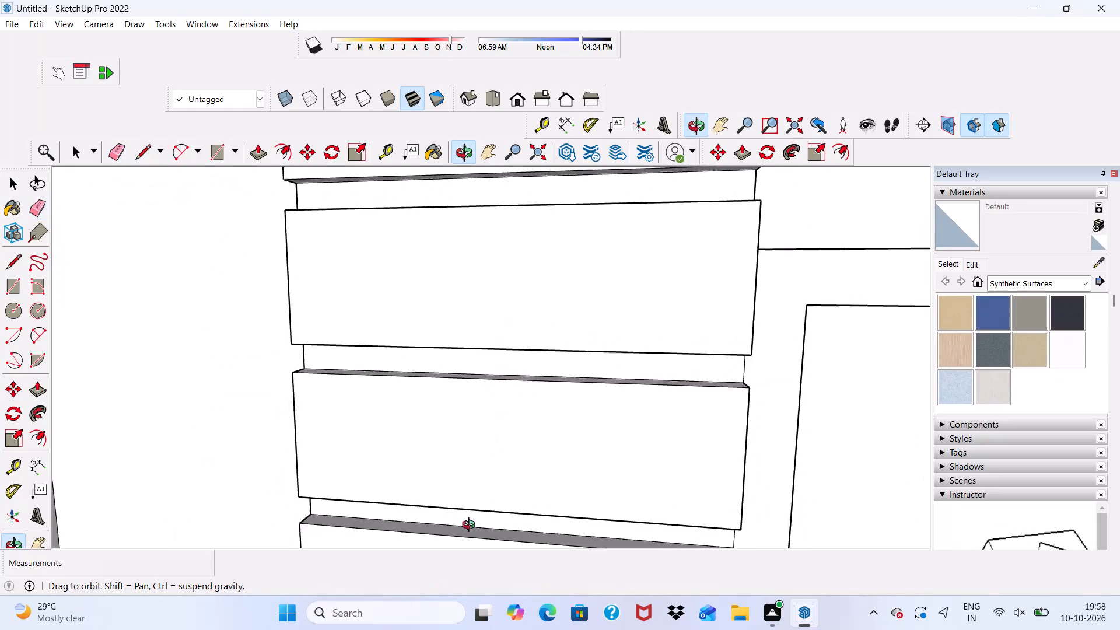
{"action": "middle_click_drag", "start_coordinate": [471, 526], "coordinate": [527, 309]}
{"action": "scroll", "coordinate": [528, 302], "scroll_direction": "up", "scroll_amount": 1}
{"action": "scroll", "coordinate": [545, 219], "scroll_direction": "down", "scroll_amount": 9}
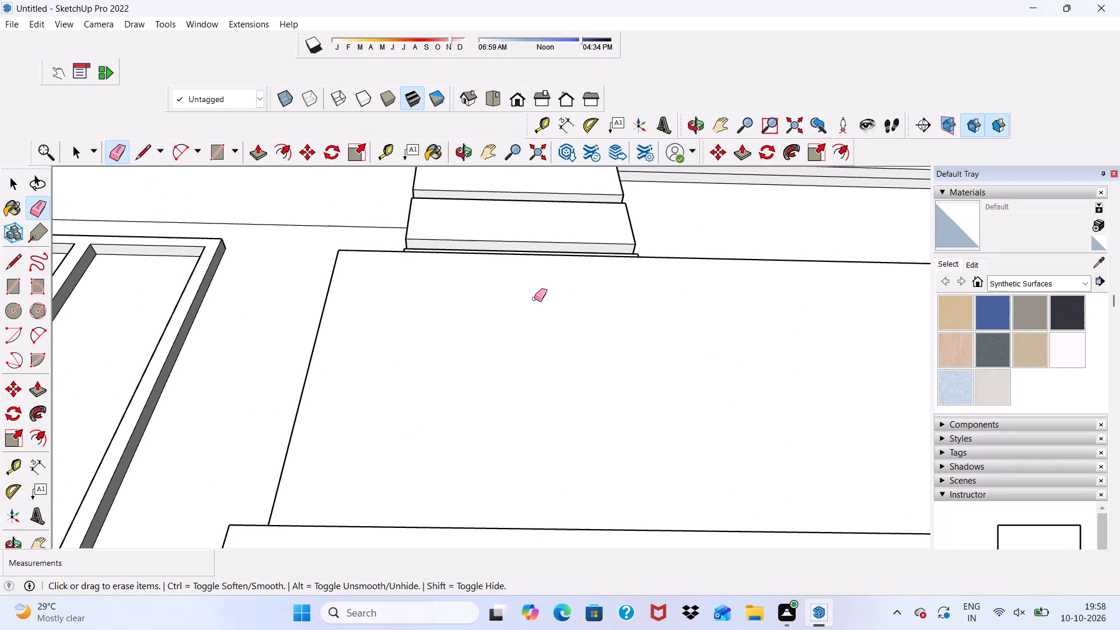
{"action": "middle_click_drag", "start_coordinate": [534, 300], "coordinate": [524, 353]}
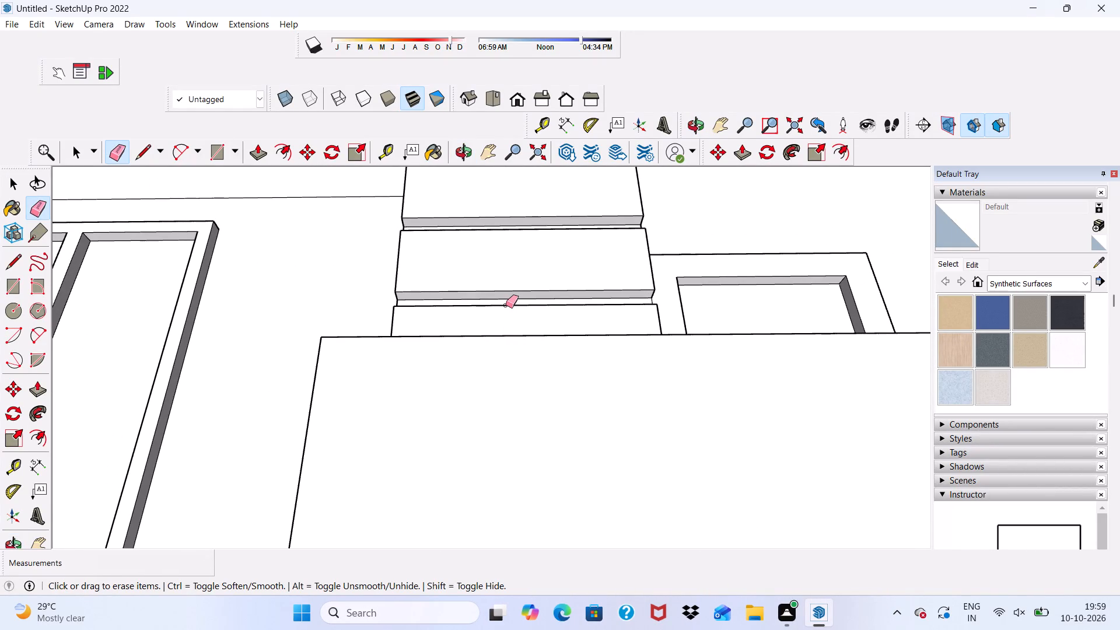
{"action": "scroll", "coordinate": [523, 258], "scroll_direction": "up", "scroll_amount": 6}
{"action": "scroll", "coordinate": [523, 258], "scroll_direction": "down", "scroll_amount": 2}
{"action": "scroll", "coordinate": [516, 317], "scroll_direction": "up", "scroll_amount": 3}
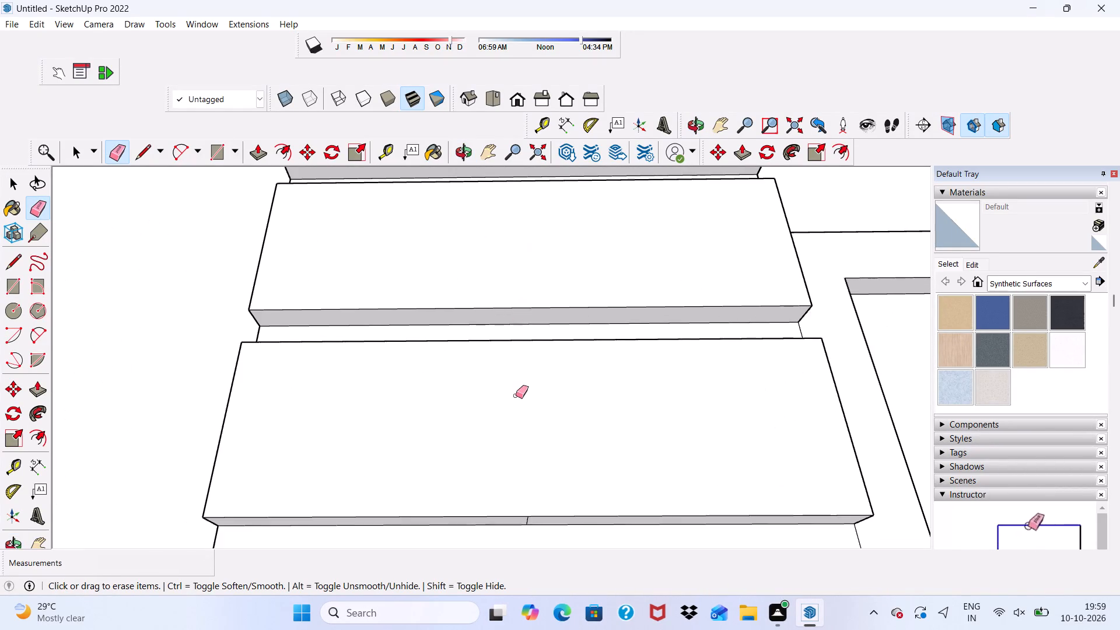
{"action": "scroll", "coordinate": [518, 507], "scroll_direction": "up", "scroll_amount": 4}
{"action": "left_click", "coordinate": [529, 520]}
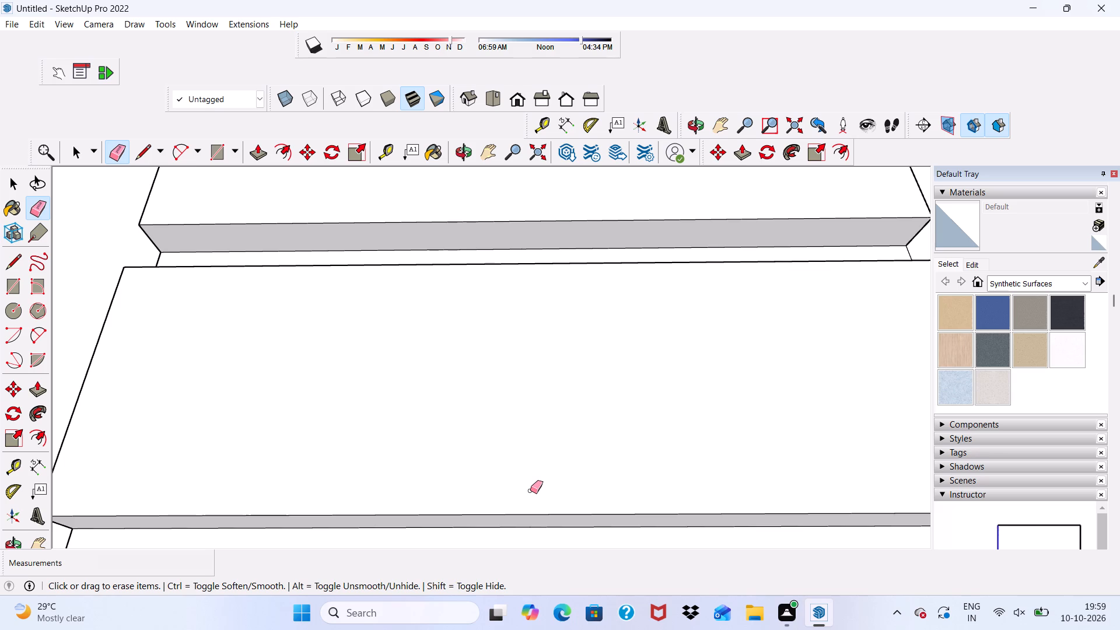
Examine the left strip's remaining panels and the gaps between them for leftover seams.
{"action": "scroll", "coordinate": [530, 491], "scroll_direction": "down", "scroll_amount": 5}
{"action": "scroll", "coordinate": [540, 386], "scroll_direction": "down", "scroll_amount": 8}
{"action": "scroll", "coordinate": [544, 318], "scroll_direction": "down", "scroll_amount": 2}
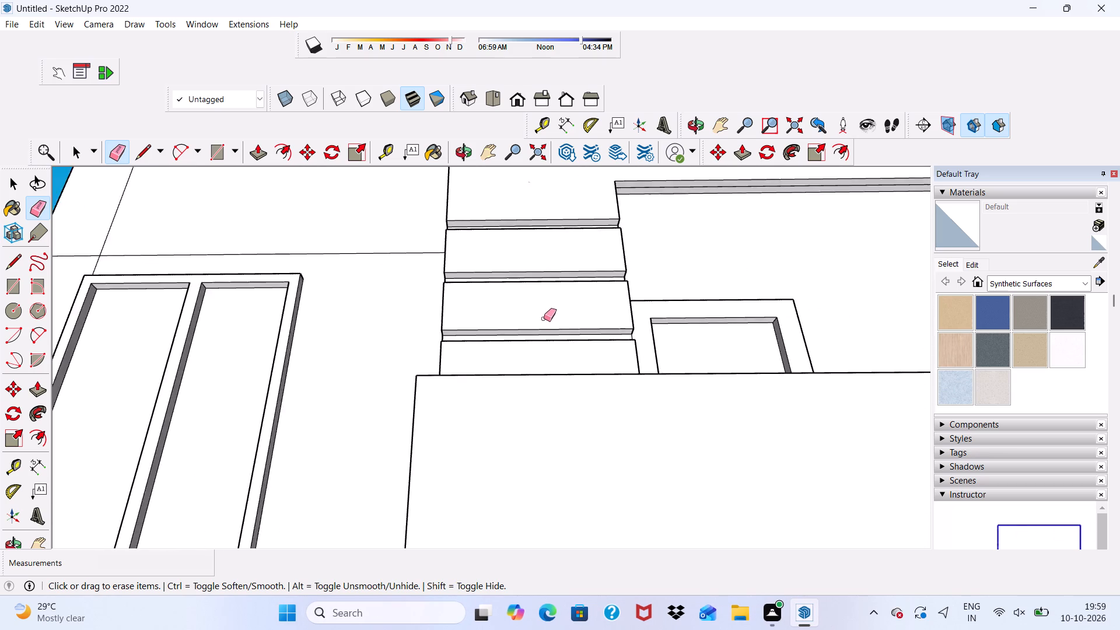
{"action": "scroll", "coordinate": [544, 318], "scroll_direction": "down", "scroll_amount": 2}
{"action": "middle_click_drag", "start_coordinate": [541, 324], "coordinate": [480, 544]}
{"action": "scroll", "coordinate": [471, 514], "scroll_direction": "up", "scroll_amount": 5}
{"action": "scroll", "coordinate": [477, 424], "scroll_direction": "down", "scroll_amount": 5}
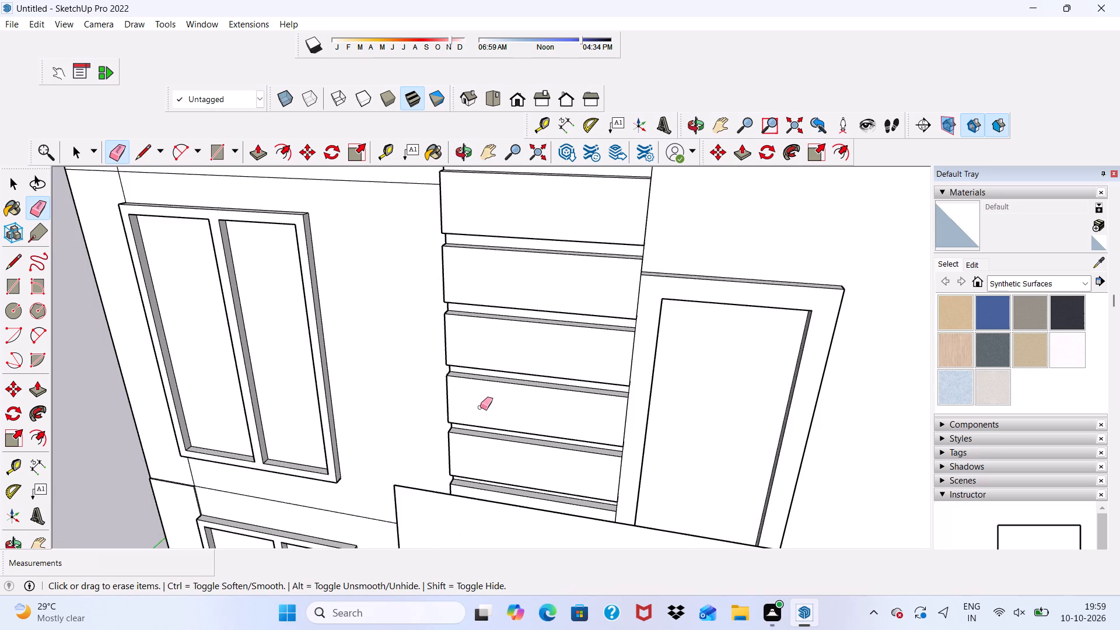
{"action": "scroll", "coordinate": [498, 352], "scroll_direction": "up", "scroll_amount": 1}
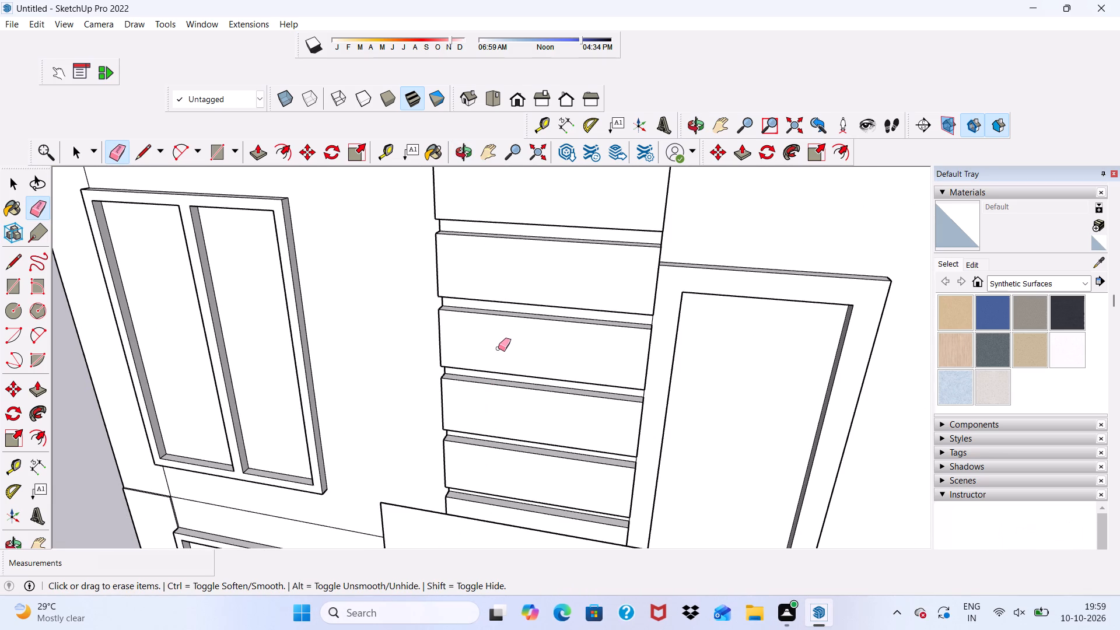
{"action": "scroll", "coordinate": [498, 348], "scroll_direction": "down", "scroll_amount": 4}
{"action": "middle_click_drag", "start_coordinate": [534, 338], "coordinate": [526, 371]}
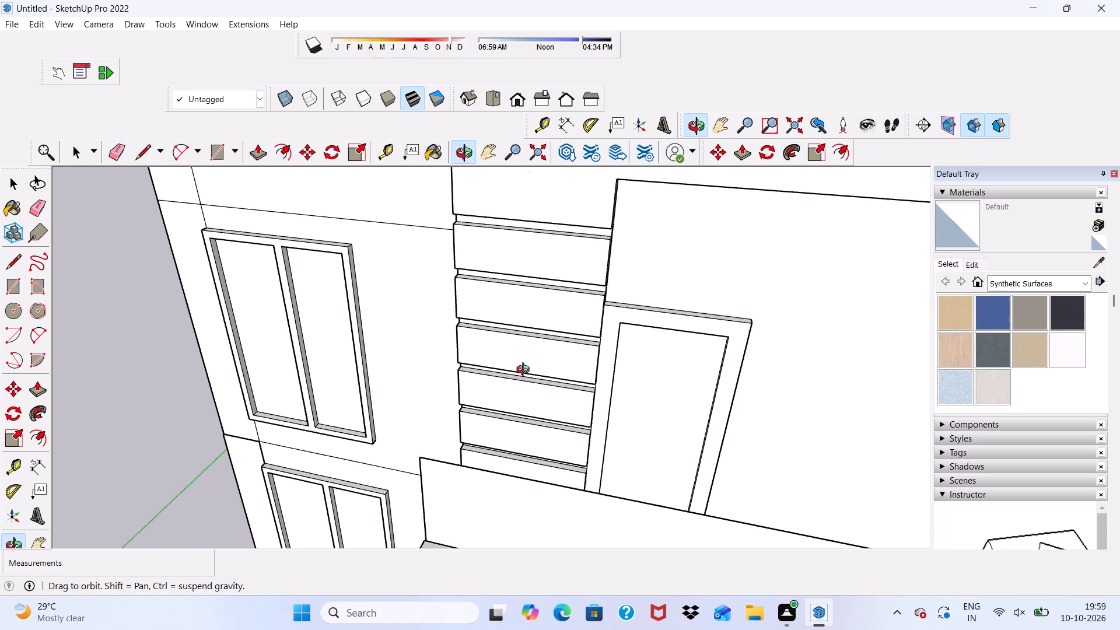
{"action": "middle_click_drag", "start_coordinate": [526, 371], "coordinate": [492, 454]}
{"action": "scroll", "coordinate": [489, 455], "scroll_direction": "up", "scroll_amount": 10}
{"action": "middle_click_drag", "start_coordinate": [523, 432], "coordinate": [514, 398]}
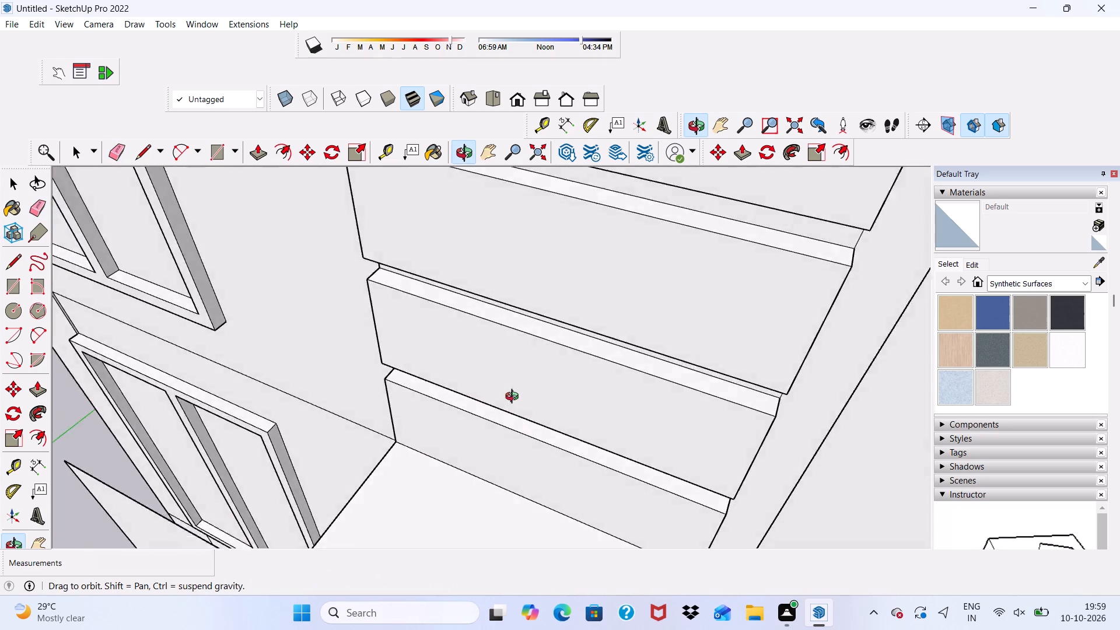
{"action": "middle_click_drag", "start_coordinate": [514, 398], "coordinate": [526, 363]}
{"action": "scroll", "coordinate": [526, 363], "scroll_direction": "up", "scroll_amount": 8}
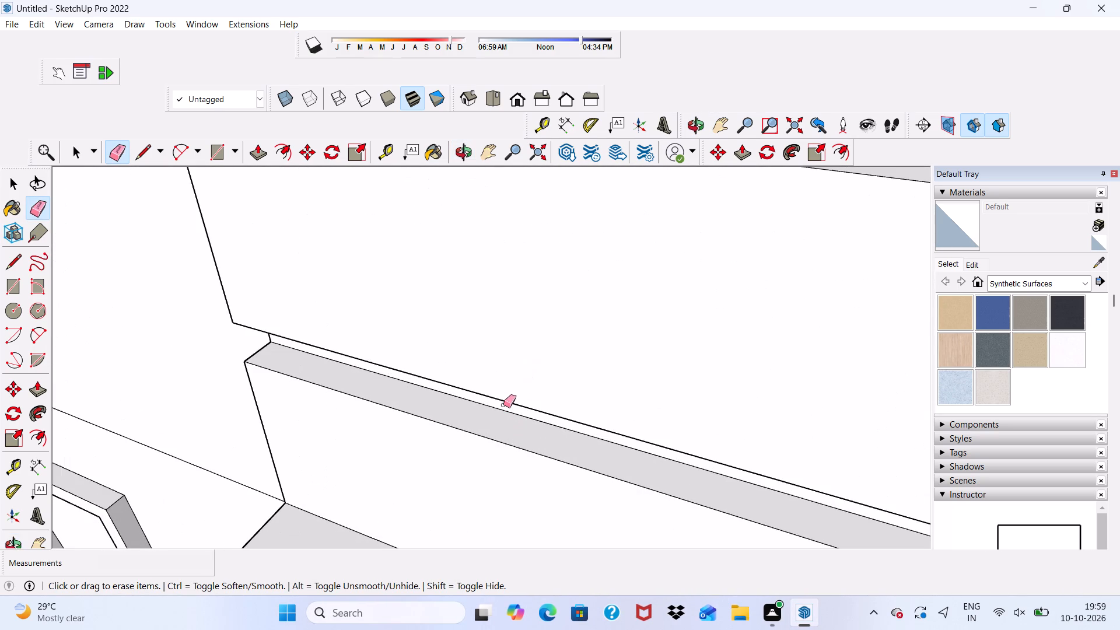
{"action": "key", "text": "space"}
{"action": "scroll", "coordinate": [489, 412], "scroll_direction": "down", "scroll_amount": 4}
{"action": "scroll", "coordinate": [488, 409], "scroll_direction": "up", "scroll_amount": 1}
{"action": "scroll", "coordinate": [477, 393], "scroll_direction": "down", "scroll_amount": 5}
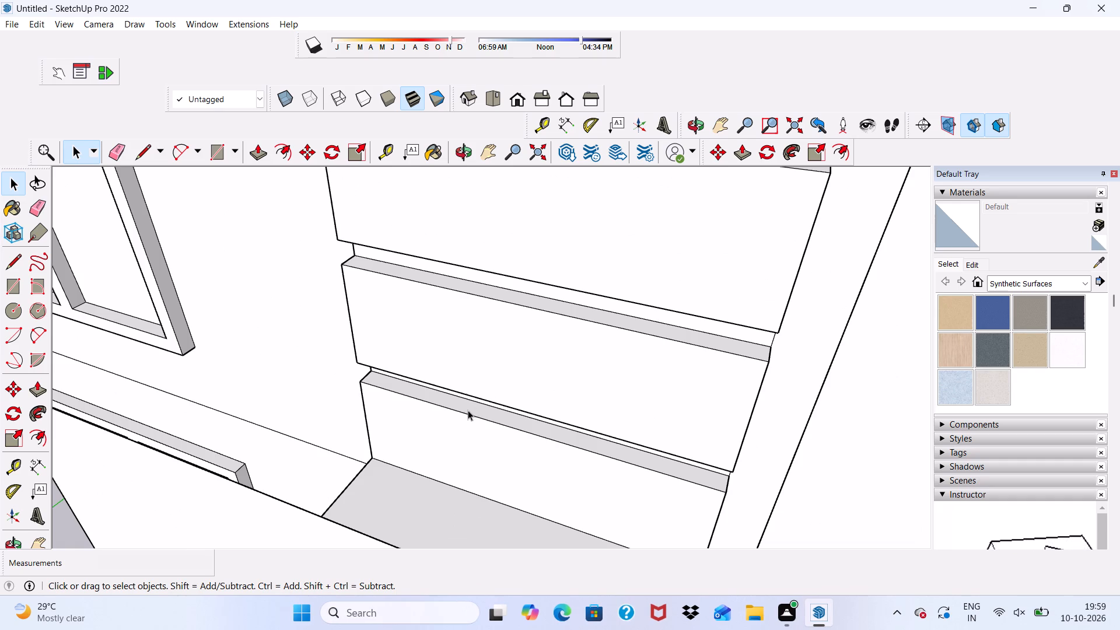
{"action": "scroll", "coordinate": [369, 513], "scroll_direction": "down", "scroll_amount": 1}
{"action": "scroll", "coordinate": [342, 471], "scroll_direction": "down", "scroll_amount": 9}
{"action": "middle_click_drag", "start_coordinate": [398, 442], "coordinate": [466, 348]}
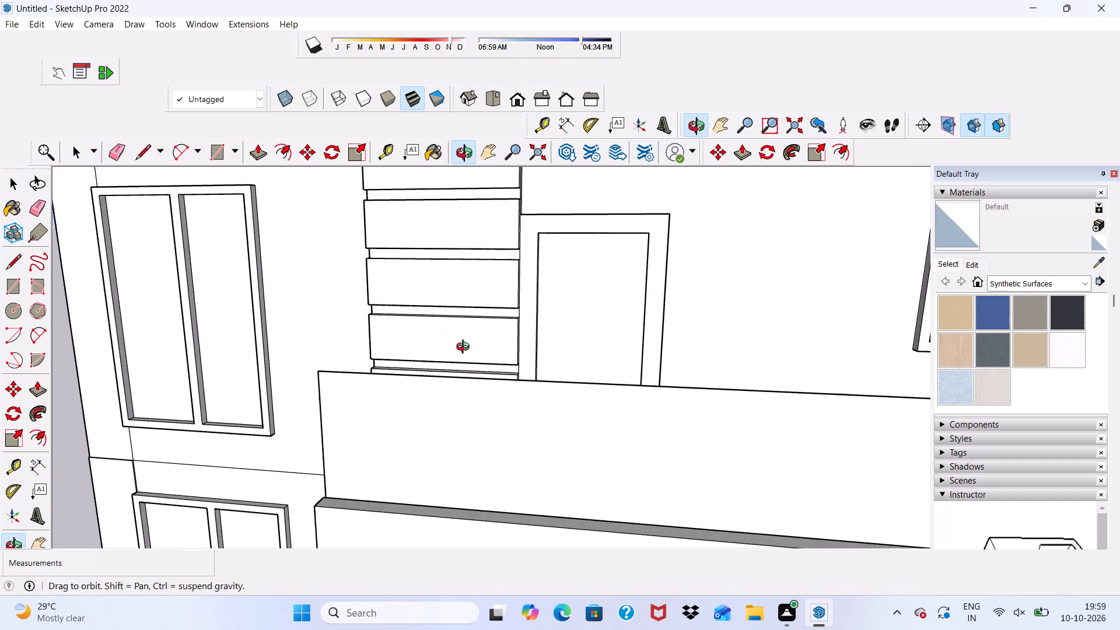
{"action": "middle_click_drag", "start_coordinate": [466, 348], "coordinate": [478, 376]}
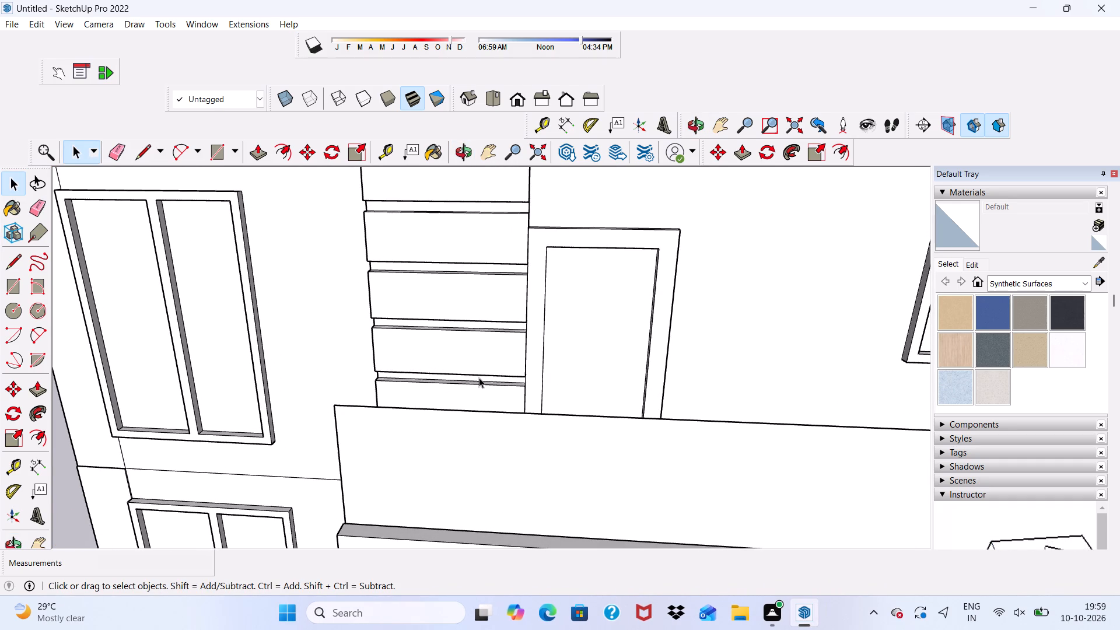
{"action": "scroll", "coordinate": [479, 377], "scroll_direction": "up", "scroll_amount": 1}
{"action": "scroll", "coordinate": [451, 391], "scroll_direction": "down", "scroll_amount": 9}
Erase the leftover horizontal seams along the front face of the top band.
{"action": "middle_click_drag", "start_coordinate": [428, 411], "coordinate": [521, 233]}
{"action": "scroll", "coordinate": [527, 232], "scroll_direction": "up", "scroll_amount": 4}
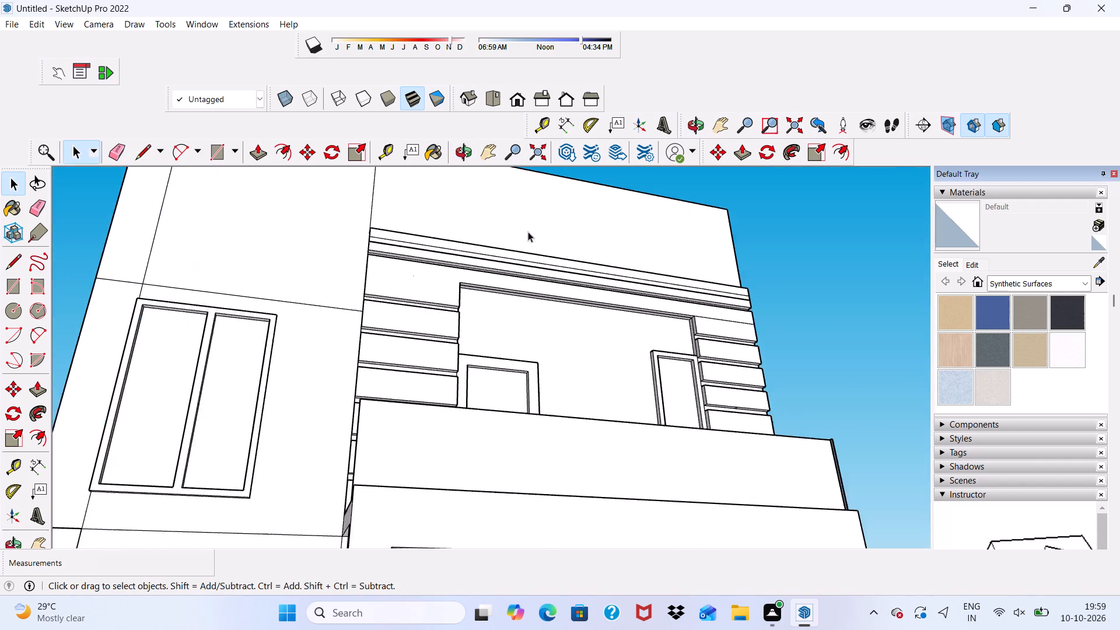
{"action": "scroll", "coordinate": [528, 232], "scroll_direction": "up", "scroll_amount": 10}
{"action": "scroll", "coordinate": [389, 283], "scroll_direction": "down", "scroll_amount": 1}
{"action": "middle_click_drag", "start_coordinate": [386, 285], "coordinate": [278, 425]}
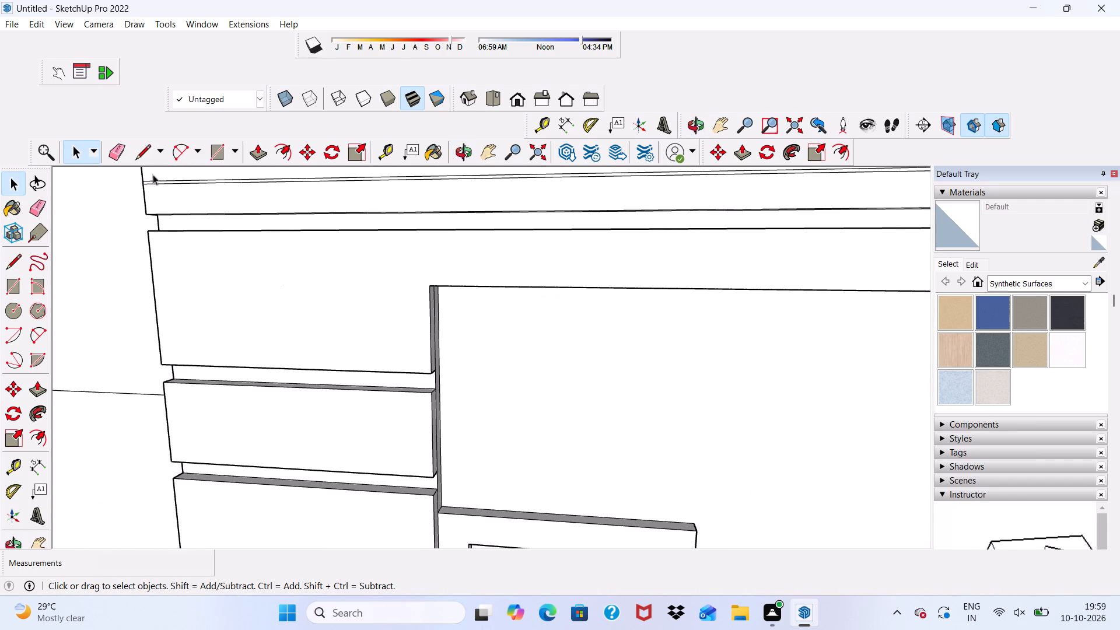
{"action": "left_click", "coordinate": [117, 150]}
{"action": "scroll", "coordinate": [144, 297], "scroll_direction": "down", "scroll_amount": 5}
{"action": "scroll", "coordinate": [209, 302], "scroll_direction": "up", "scroll_amount": 2}
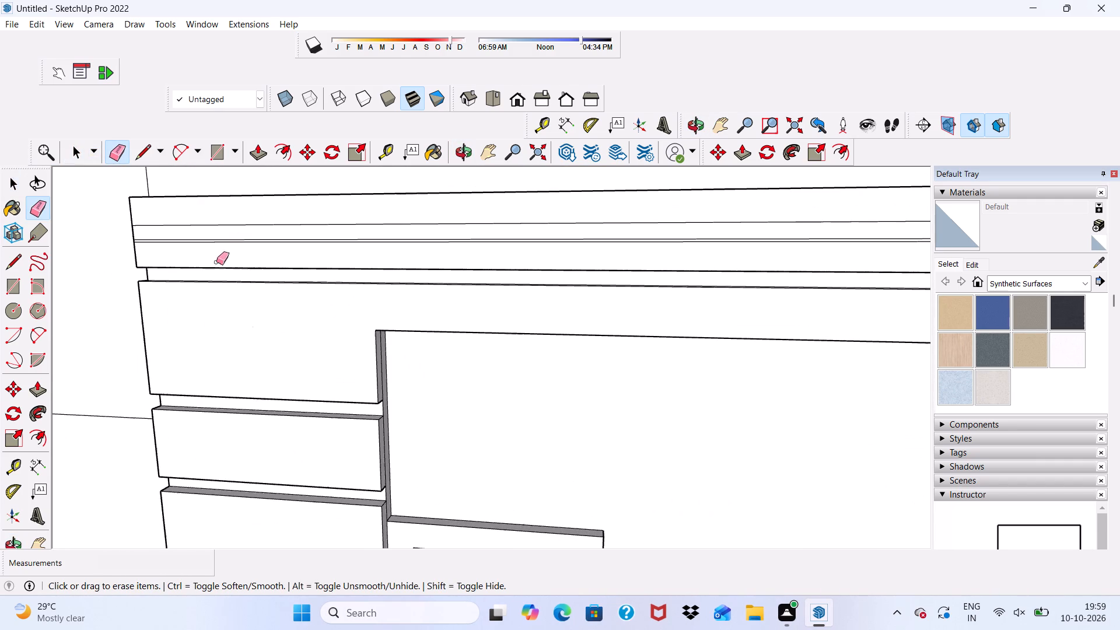
{"action": "scroll", "coordinate": [216, 262], "scroll_direction": "up", "scroll_amount": 1}
{"action": "left_click_drag", "start_coordinate": [242, 219], "coordinate": [231, 243]}
{"action": "scroll", "coordinate": [216, 269], "scroll_direction": "down", "scroll_amount": 4}
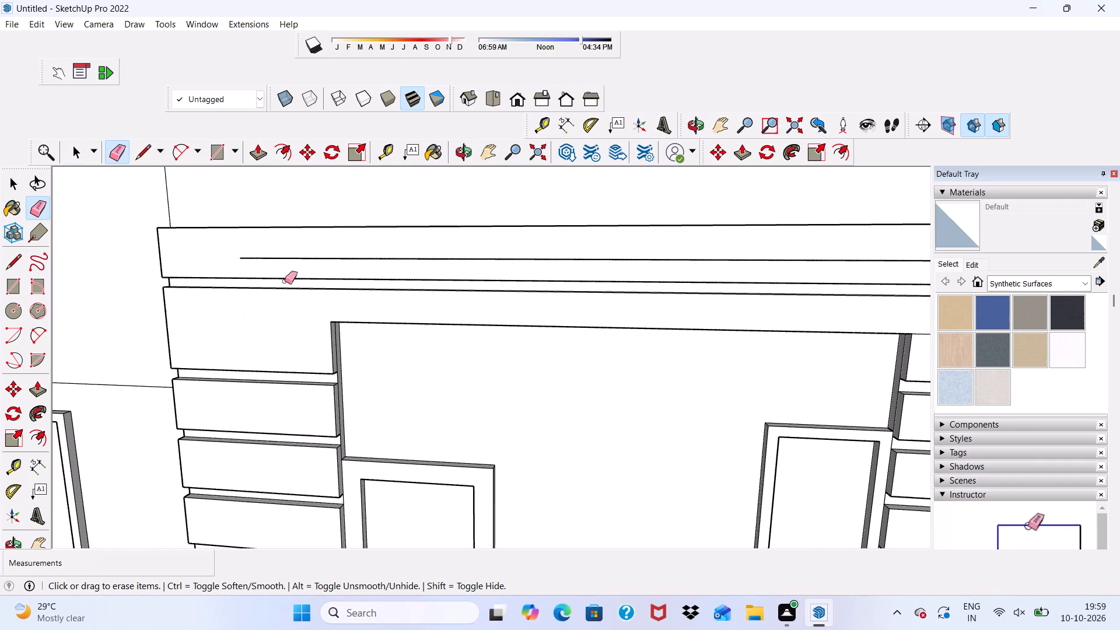
{"action": "left_click_drag", "start_coordinate": [338, 244], "coordinate": [341, 265]}
Erase the seams on the recess's inner faces, along its top underside and its upper left side.
{"action": "scroll", "coordinate": [320, 288], "scroll_direction": "down", "scroll_amount": 1}
{"action": "middle_click_drag", "start_coordinate": [320, 288], "coordinate": [354, 7]}
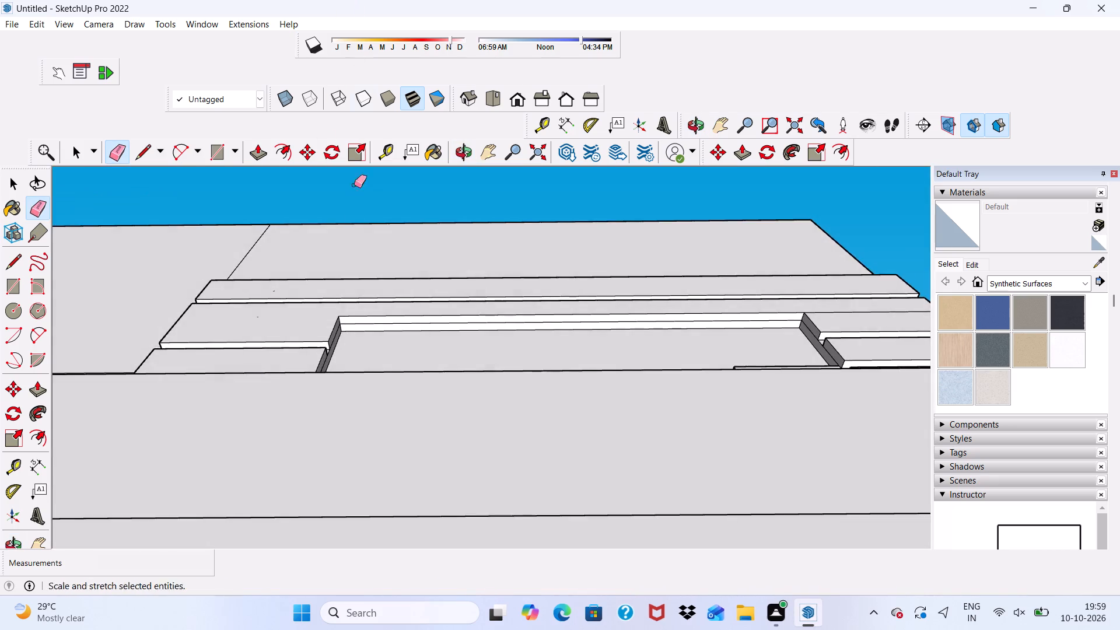
{"action": "scroll", "coordinate": [353, 224], "scroll_direction": "up", "scroll_amount": 10}
{"action": "left_click_drag", "start_coordinate": [358, 387], "coordinate": [359, 402]}
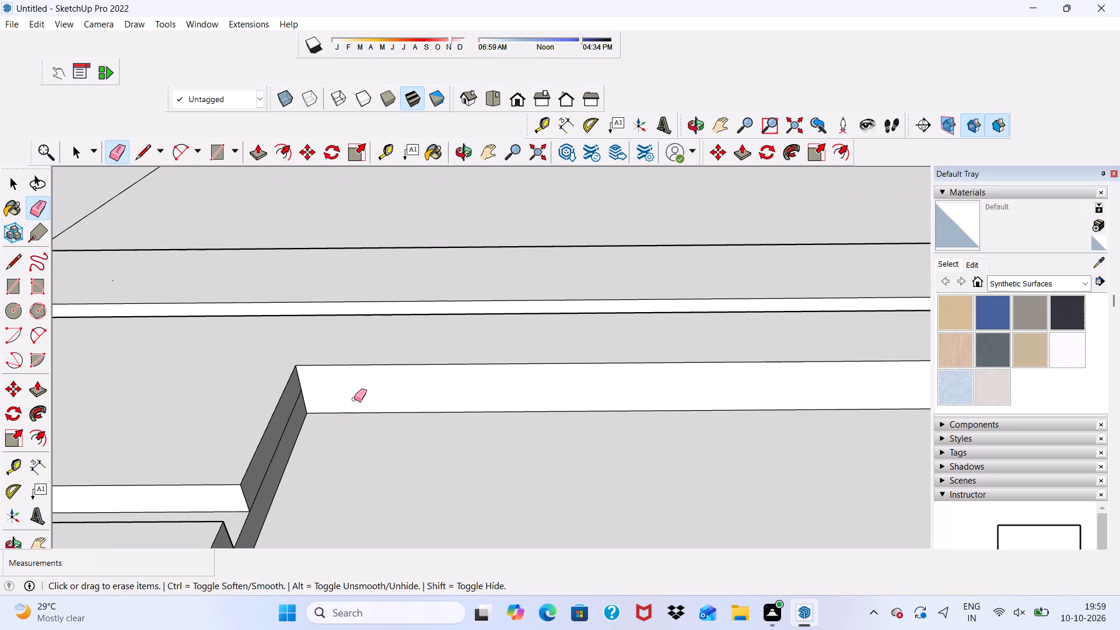
{"action": "left_click_drag", "start_coordinate": [283, 418], "coordinate": [289, 444]}
Erase the seam between the second band and the right strip's top panel on the front face.
{"action": "scroll", "coordinate": [292, 356], "scroll_direction": "down", "scroll_amount": 4}
{"action": "middle_click_drag", "start_coordinate": [323, 371], "coordinate": [293, 478]}
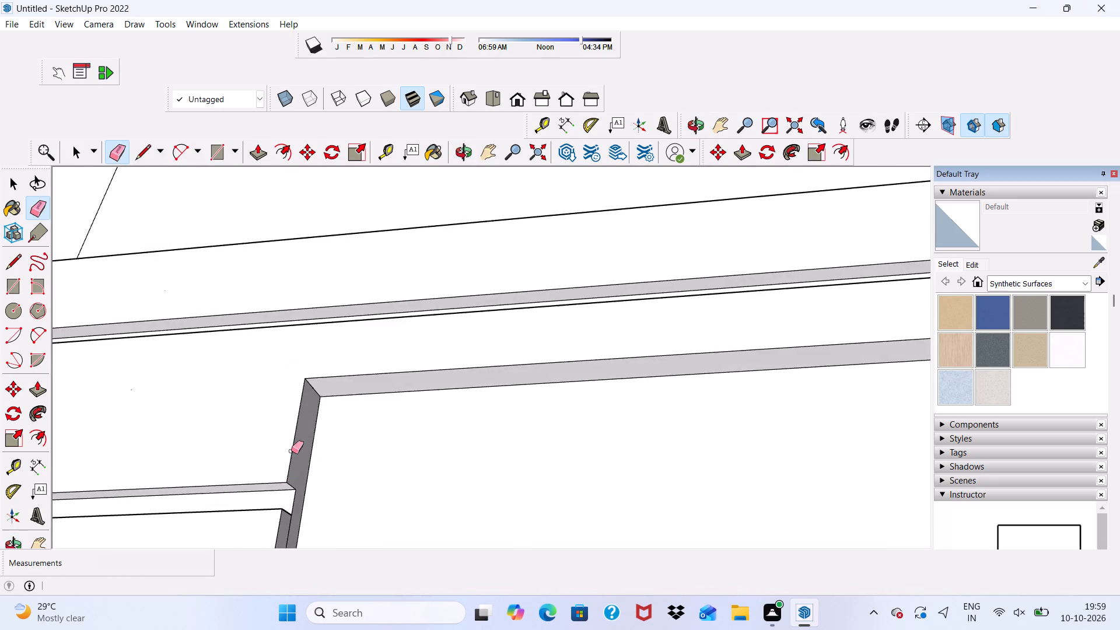
{"action": "scroll", "coordinate": [288, 358], "scroll_direction": "up", "scroll_amount": 4}
{"action": "scroll", "coordinate": [244, 301], "scroll_direction": "down", "scroll_amount": 20}
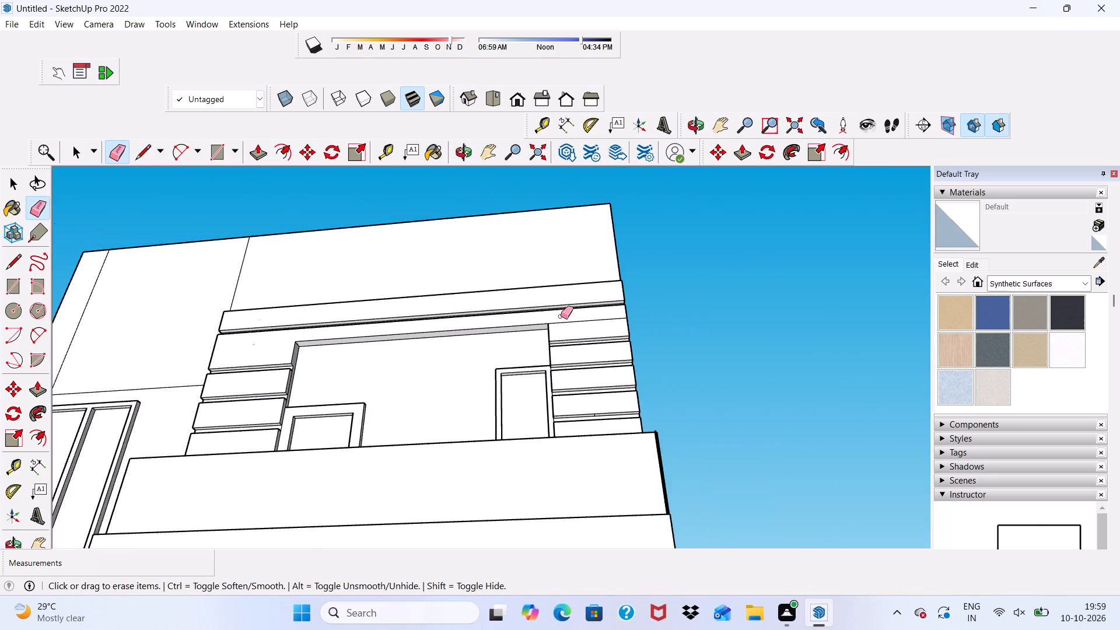
{"action": "scroll", "coordinate": [561, 316], "scroll_direction": "up", "scroll_amount": 20}
{"action": "scroll", "coordinate": [569, 293], "scroll_direction": "down", "scroll_amount": 8}
{"action": "scroll", "coordinate": [504, 394], "scroll_direction": "up", "scroll_amount": 2}
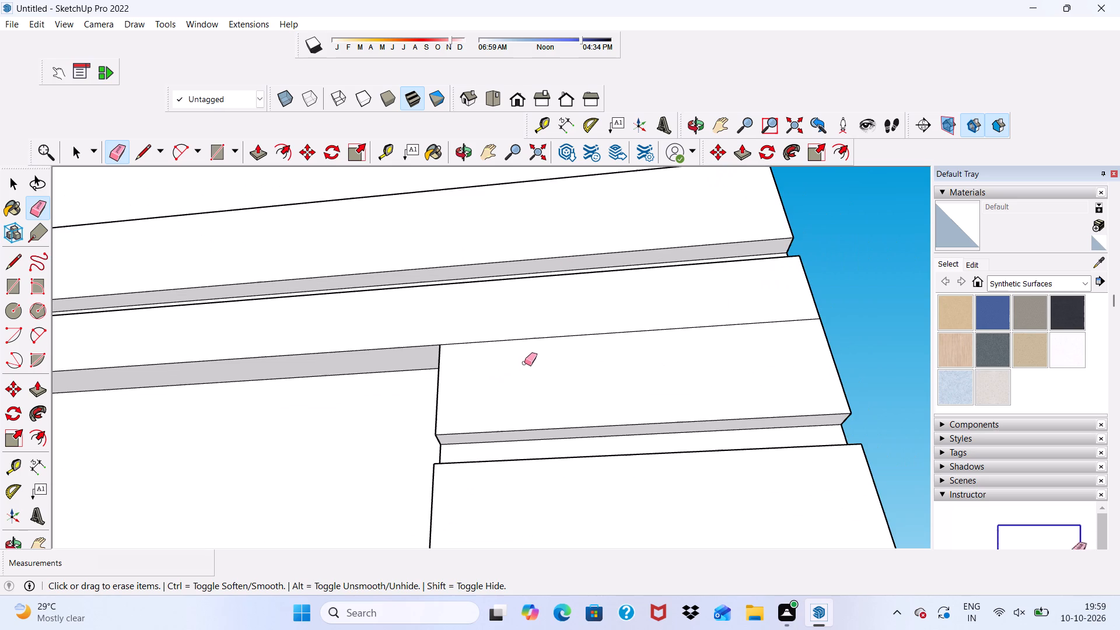
{"action": "left_click_drag", "start_coordinate": [533, 331], "coordinate": [533, 345]}
{"action": "scroll", "coordinate": [528, 348], "scroll_direction": "down", "scroll_amount": 5}
{"action": "scroll", "coordinate": [586, 322], "scroll_direction": "up", "scroll_amount": 2}
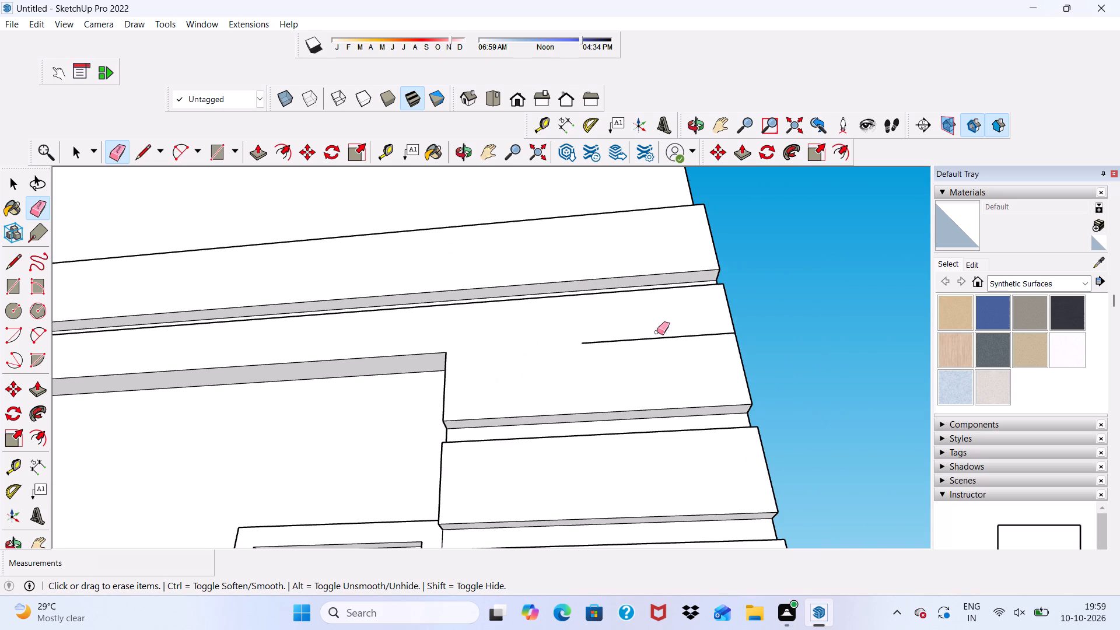
{"action": "left_click_drag", "start_coordinate": [657, 332], "coordinate": [664, 358]}
Examine the right strip's panels and their undersides for leftover seams.
{"action": "scroll", "coordinate": [660, 343], "scroll_direction": "down", "scroll_amount": 10}
{"action": "scroll", "coordinate": [614, 331], "scroll_direction": "up", "scroll_amount": 4}
{"action": "scroll", "coordinate": [589, 398], "scroll_direction": "down", "scroll_amount": 1}
{"action": "scroll", "coordinate": [584, 335], "scroll_direction": "down", "scroll_amount": 2}
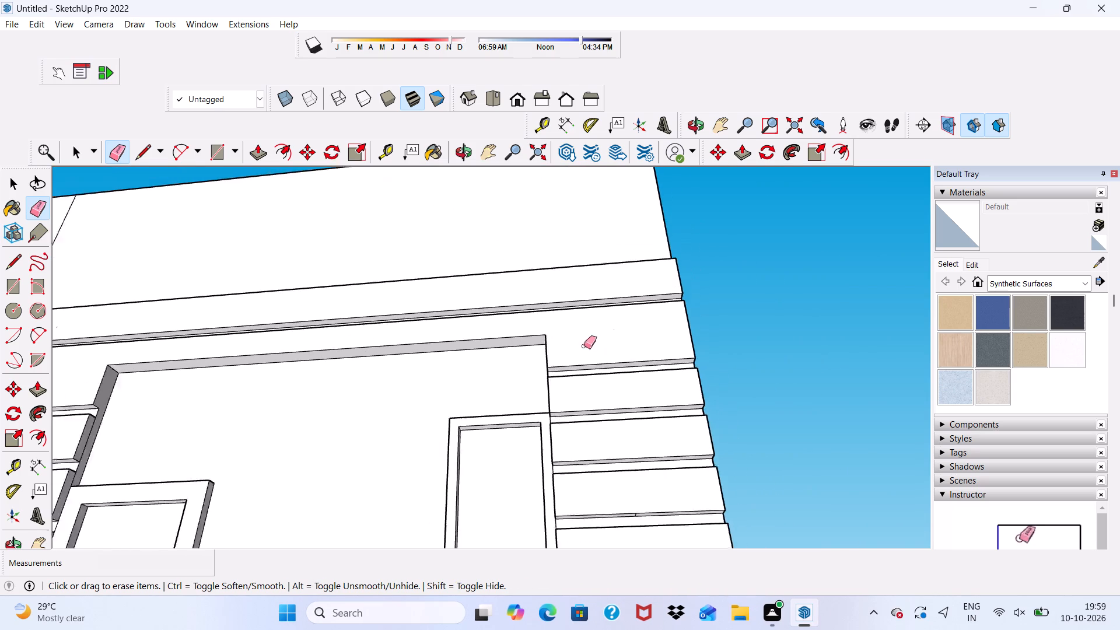
{"action": "scroll", "coordinate": [584, 346], "scroll_direction": "down", "scroll_amount": 10}
{"action": "scroll", "coordinate": [617, 387], "scroll_direction": "up", "scroll_amount": 20}
{"action": "scroll", "coordinate": [617, 387], "scroll_direction": "up", "scroll_amount": 4}
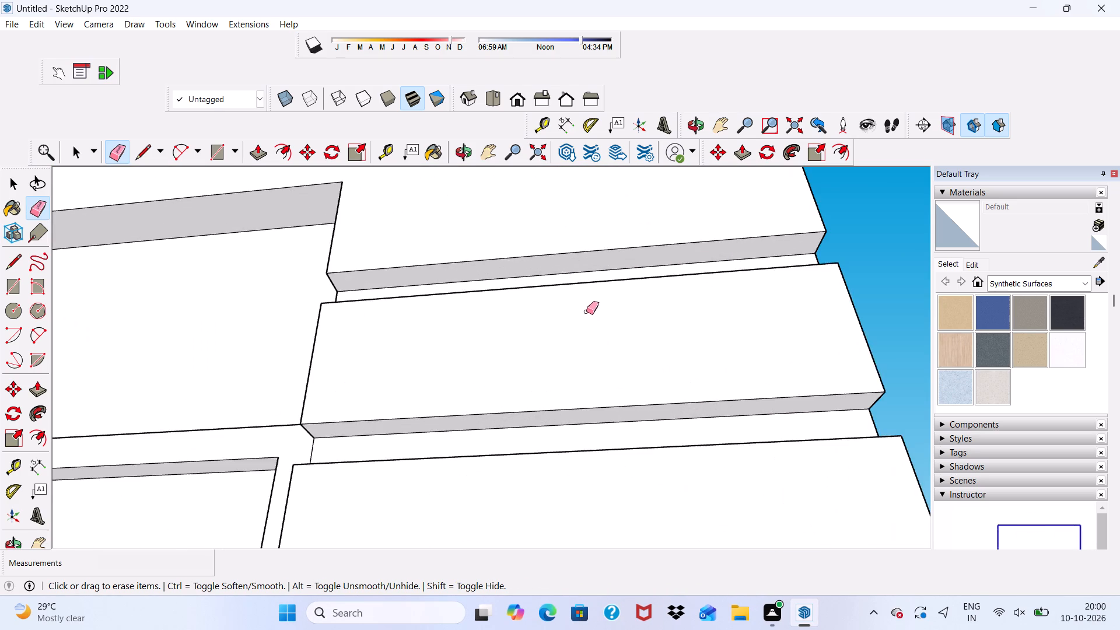
{"action": "middle_click_drag", "start_coordinate": [582, 320], "coordinate": [517, 370]}
{"action": "scroll", "coordinate": [572, 321], "scroll_direction": "down", "scroll_amount": 2}
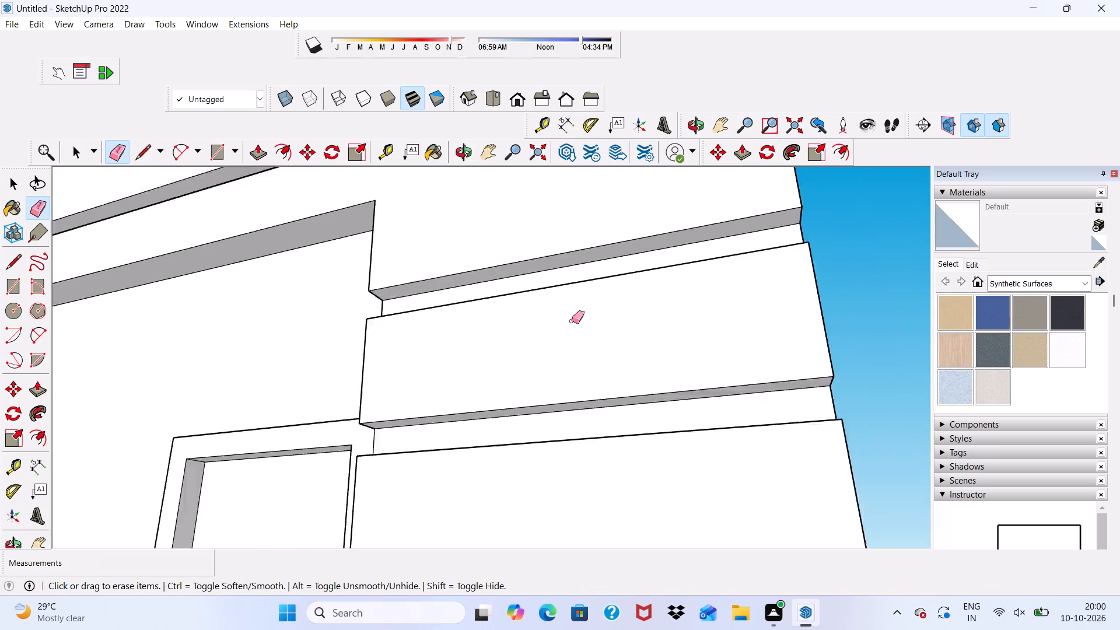
{"action": "scroll", "coordinate": [572, 321], "scroll_direction": "down", "scroll_amount": 8}
{"action": "scroll", "coordinate": [496, 468], "scroll_direction": "up", "scroll_amount": 11}
{"action": "scroll", "coordinate": [488, 437], "scroll_direction": "down", "scroll_amount": 16}
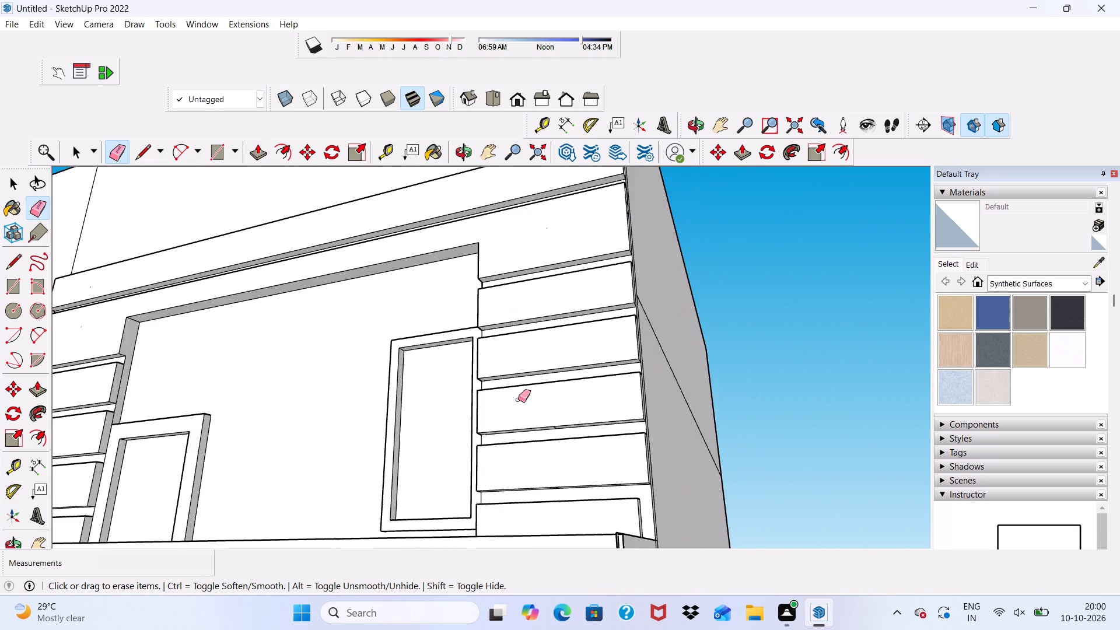
Erase the horizontal line across the building's right side wall at the upper floor.
{"action": "middle_click_drag", "start_coordinate": [513, 401], "coordinate": [339, 495]}
{"action": "left_click_drag", "start_coordinate": [591, 370], "coordinate": [591, 395]}
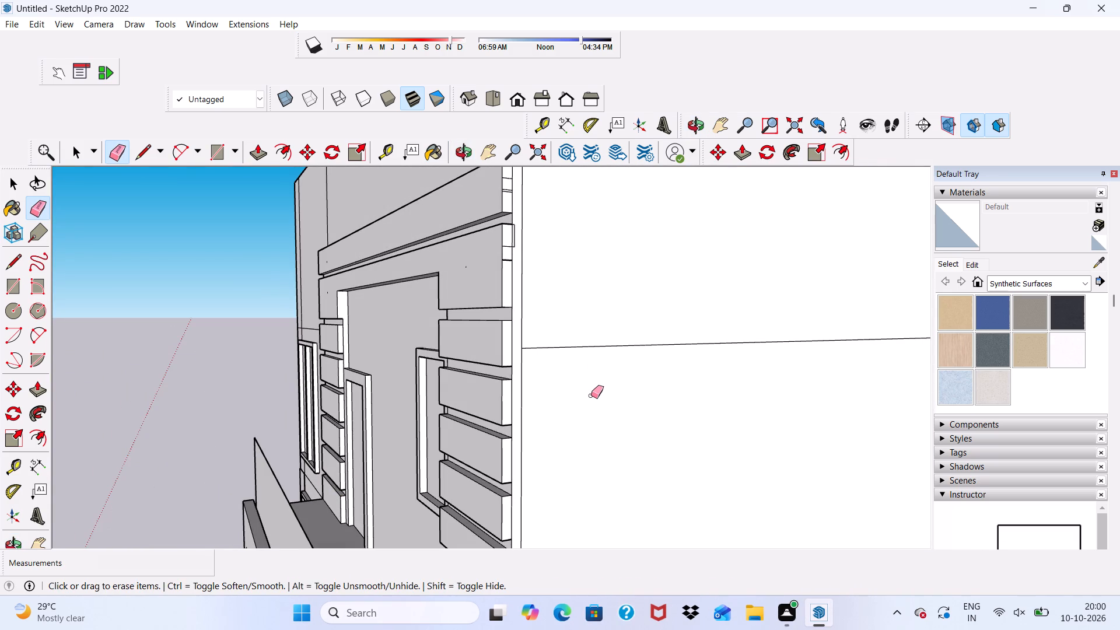
{"action": "left_click_drag", "start_coordinate": [586, 346], "coordinate": [581, 374]}
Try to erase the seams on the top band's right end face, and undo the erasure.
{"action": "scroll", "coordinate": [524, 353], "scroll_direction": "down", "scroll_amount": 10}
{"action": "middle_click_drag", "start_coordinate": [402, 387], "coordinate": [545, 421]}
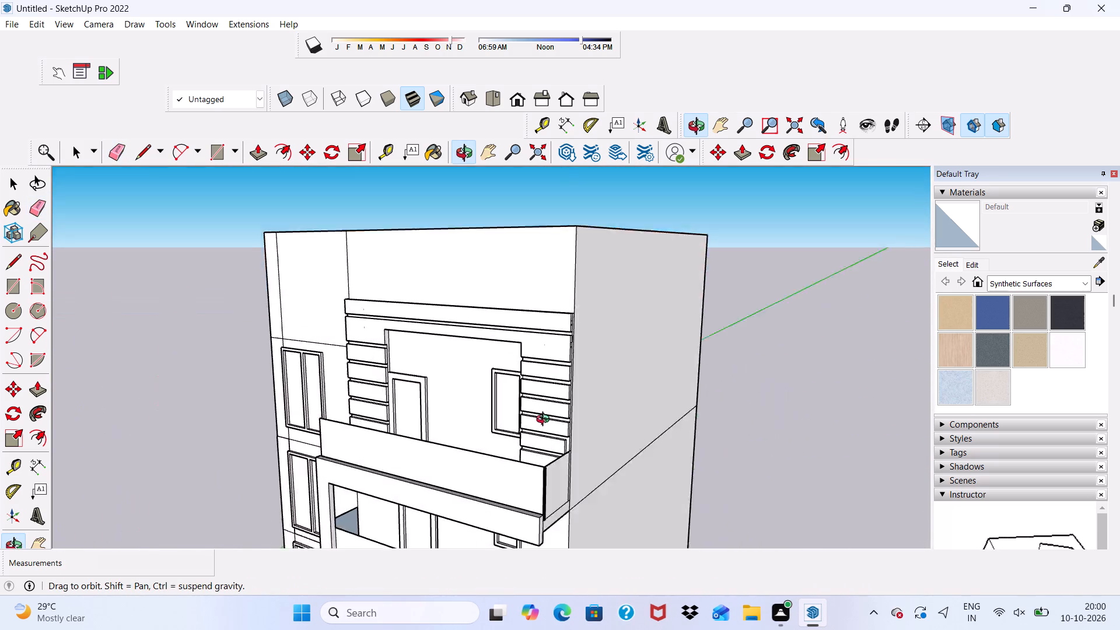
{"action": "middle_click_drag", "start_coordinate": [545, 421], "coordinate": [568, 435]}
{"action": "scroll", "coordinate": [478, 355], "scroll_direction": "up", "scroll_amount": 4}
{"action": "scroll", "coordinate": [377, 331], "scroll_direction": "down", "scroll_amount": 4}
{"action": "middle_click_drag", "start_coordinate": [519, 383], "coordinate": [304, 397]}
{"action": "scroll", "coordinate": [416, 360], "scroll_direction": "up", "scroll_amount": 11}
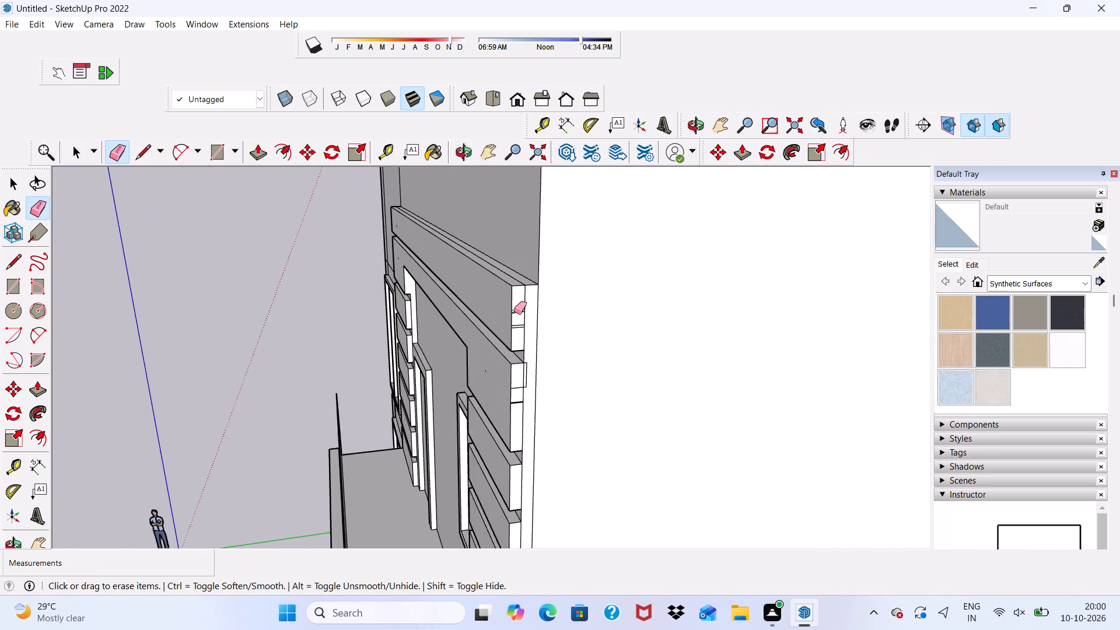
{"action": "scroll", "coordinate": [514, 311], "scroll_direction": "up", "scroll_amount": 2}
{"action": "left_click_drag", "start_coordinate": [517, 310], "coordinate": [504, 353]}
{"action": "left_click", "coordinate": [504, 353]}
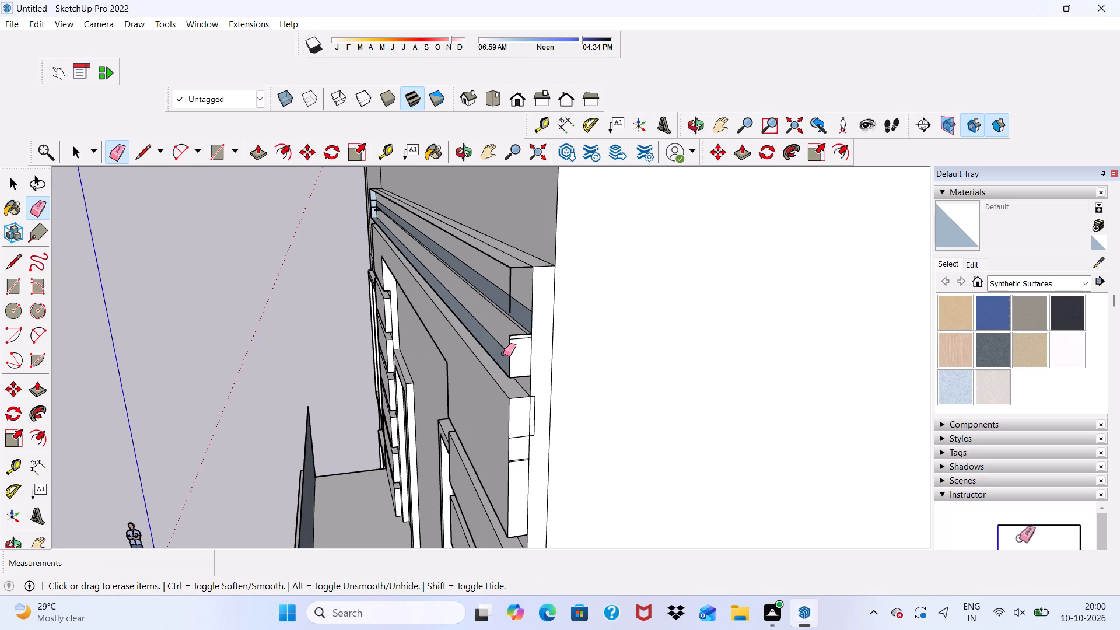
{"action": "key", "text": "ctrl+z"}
Erase the horizontal seams on the top band's right end face.
{"action": "scroll", "coordinate": [544, 323], "scroll_direction": "up", "scroll_amount": 2}
{"action": "left_click_drag", "start_coordinate": [516, 307], "coordinate": [512, 354]}
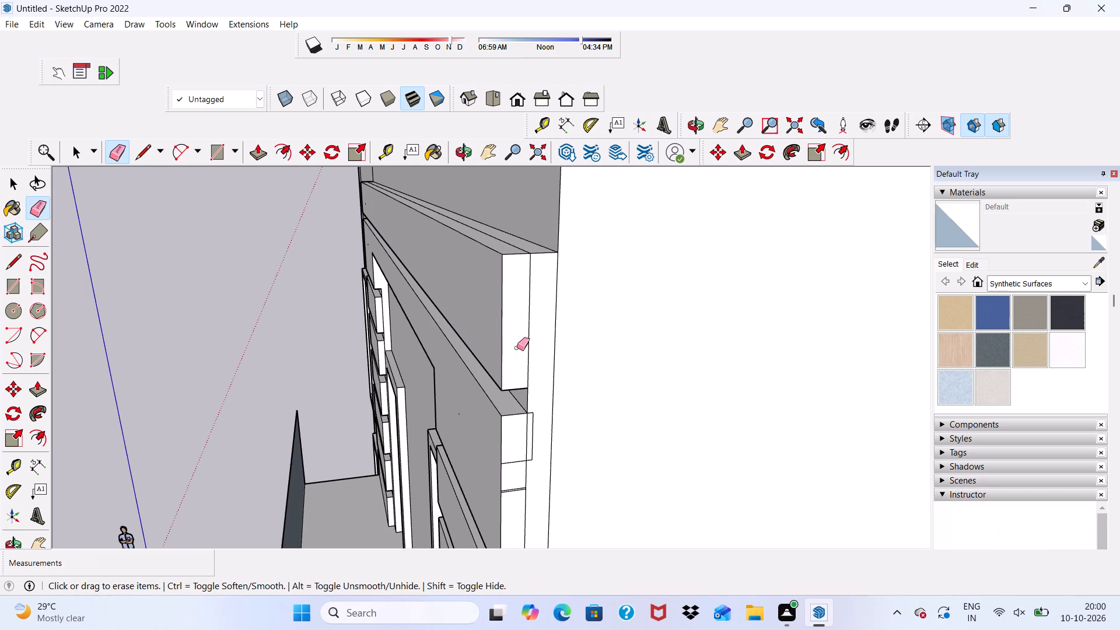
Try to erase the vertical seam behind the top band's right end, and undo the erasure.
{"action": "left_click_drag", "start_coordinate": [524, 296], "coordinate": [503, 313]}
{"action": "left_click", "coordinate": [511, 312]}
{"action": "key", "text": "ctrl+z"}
Erase the vertical seam between the top band's right end face and the building's side wall.
{"action": "left_click_drag", "start_coordinate": [511, 312], "coordinate": [526, 307], "text": "ctrl"}
{"action": "left_click", "coordinate": [527, 307]}
{"action": "left_click_drag", "start_coordinate": [528, 306], "coordinate": [530, 316]}
{"action": "left_click_drag", "start_coordinate": [530, 348], "coordinate": [530, 373]}
{"action": "left_click", "coordinate": [530, 373]}
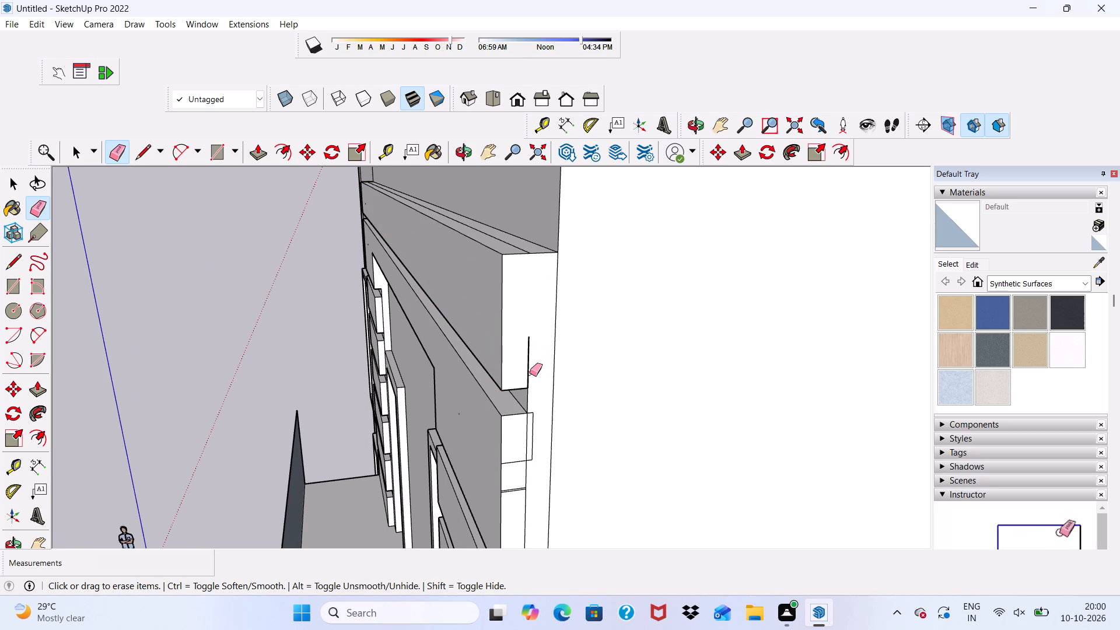
{"action": "scroll", "coordinate": [530, 373], "scroll_direction": "up", "scroll_amount": 3}
{"action": "left_click_drag", "start_coordinate": [516, 370], "coordinate": [530, 363]}
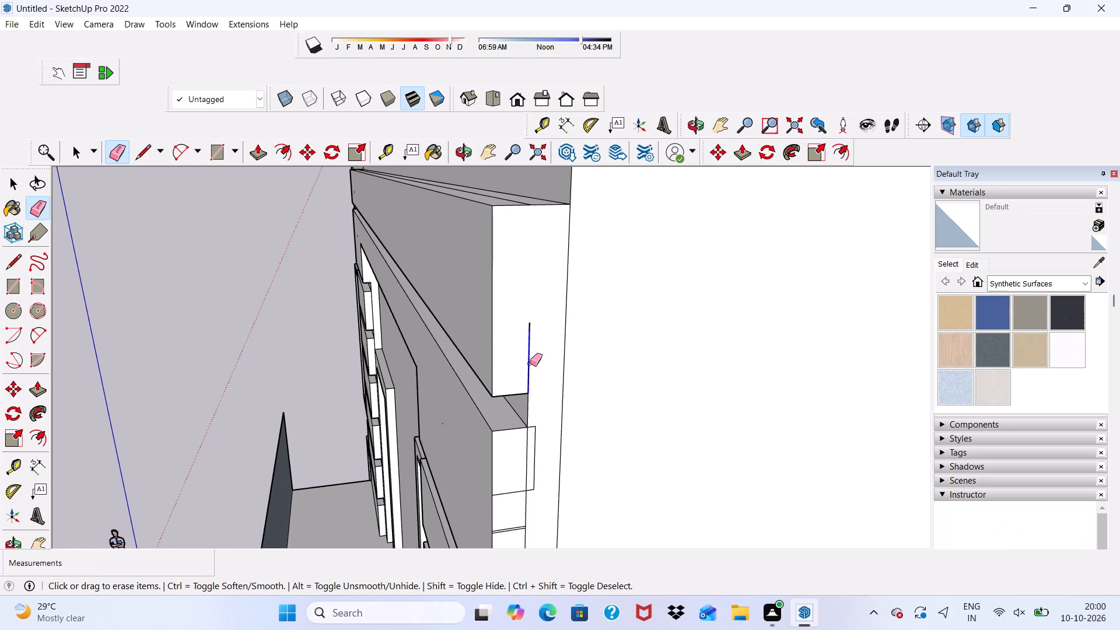
{"action": "left_click_drag", "start_coordinate": [530, 363], "coordinate": [531, 363]}
{"action": "left_click_drag", "start_coordinate": [531, 325], "coordinate": [526, 327]}
{"action": "left_click", "coordinate": [526, 327]}
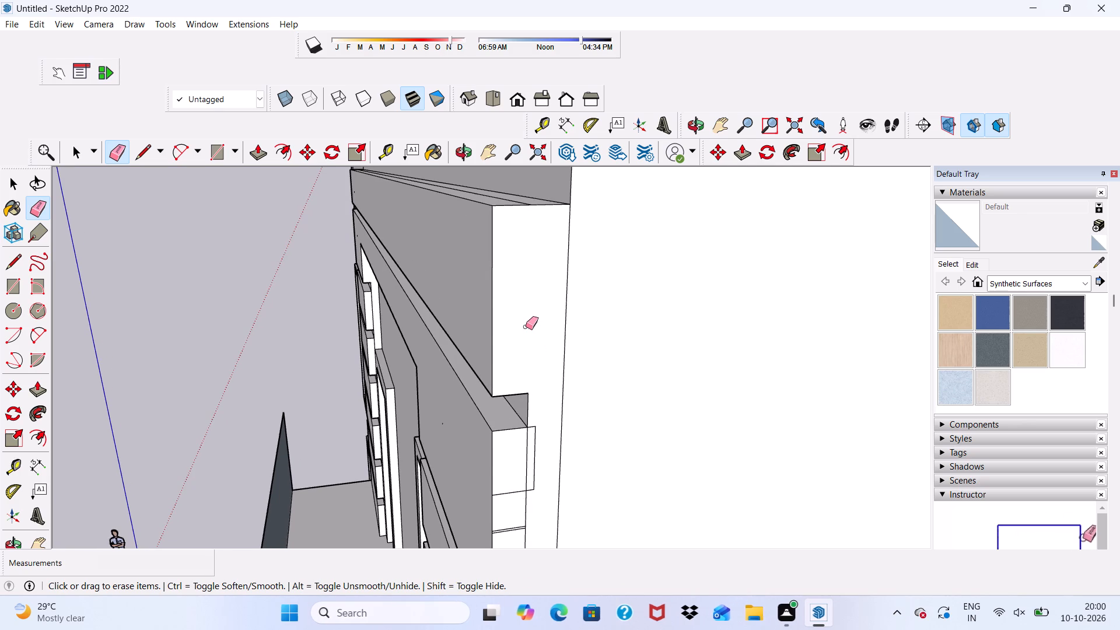
Erase the stray rectangular outline overlapping the side wall beside the second band's right end.
{"action": "scroll", "coordinate": [584, 423], "scroll_direction": "down", "scroll_amount": 1}
{"action": "scroll", "coordinate": [553, 460], "scroll_direction": "up", "scroll_amount": 10}
{"action": "left_click_drag", "start_coordinate": [529, 397], "coordinate": [528, 407]}
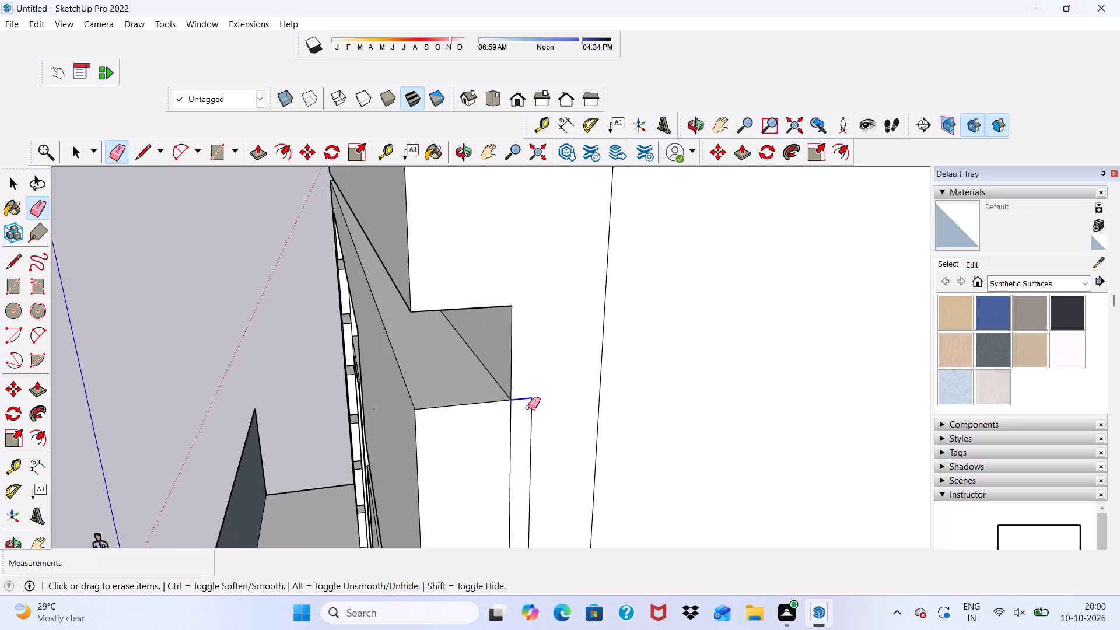
{"action": "left_click_drag", "start_coordinate": [528, 407], "coordinate": [534, 433]}
{"action": "left_click", "coordinate": [534, 433]}
{"action": "scroll", "coordinate": [547, 406], "scroll_direction": "down", "scroll_amount": 5}
{"action": "scroll", "coordinate": [530, 521], "scroll_direction": "up", "scroll_amount": 3}
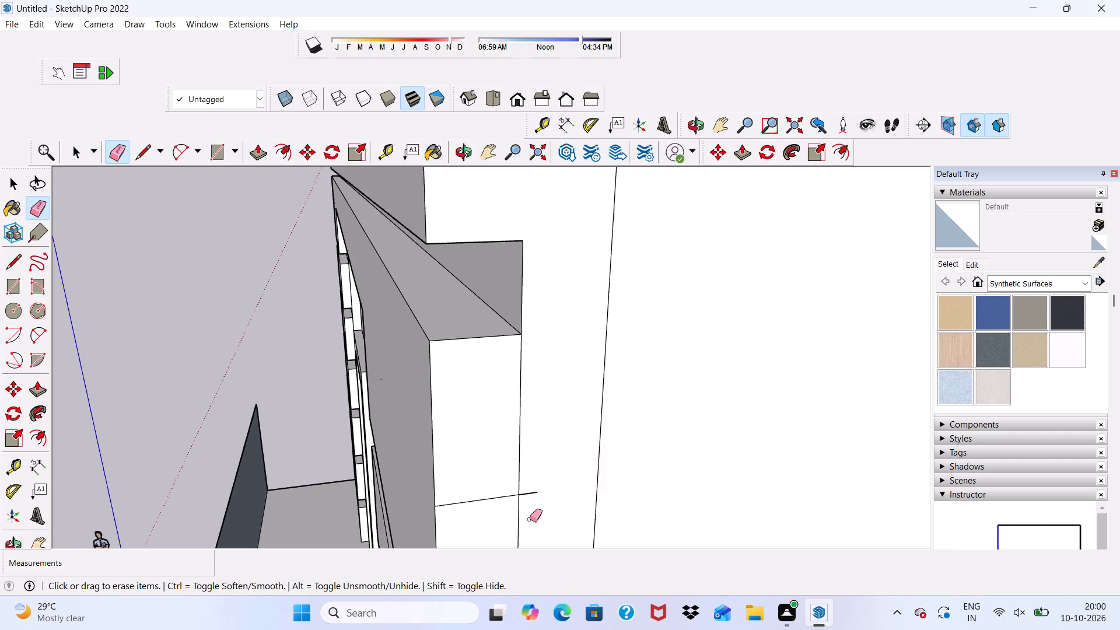
{"action": "scroll", "coordinate": [530, 519], "scroll_direction": "up", "scroll_amount": 3}
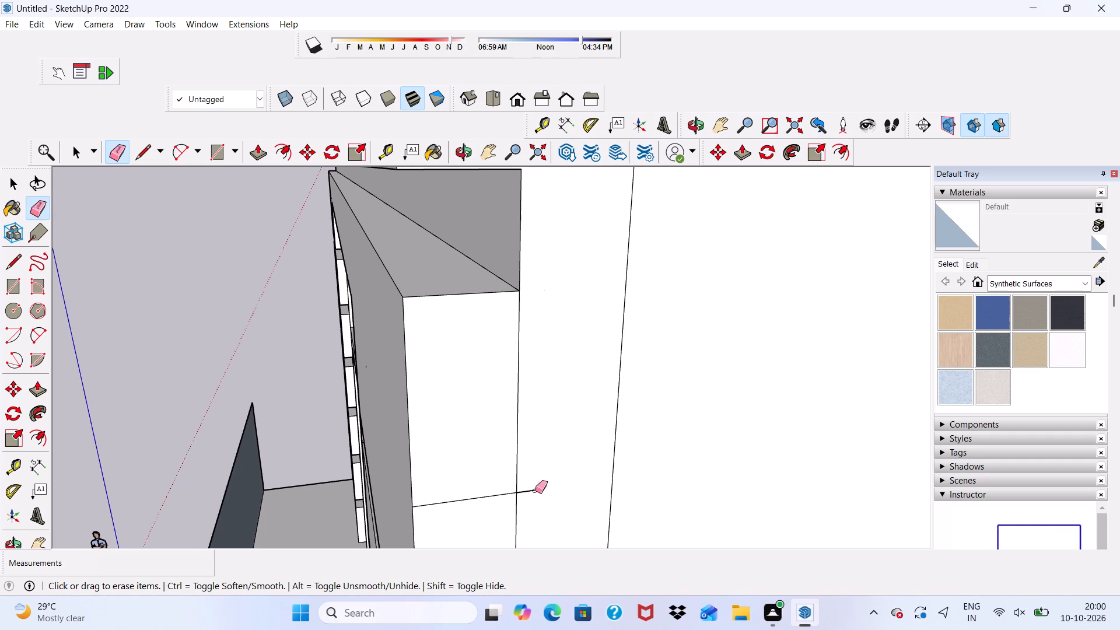
{"action": "left_click_drag", "start_coordinate": [534, 485], "coordinate": [532, 499]}
{"action": "scroll", "coordinate": [509, 398], "scroll_direction": "down", "scroll_amount": 15}
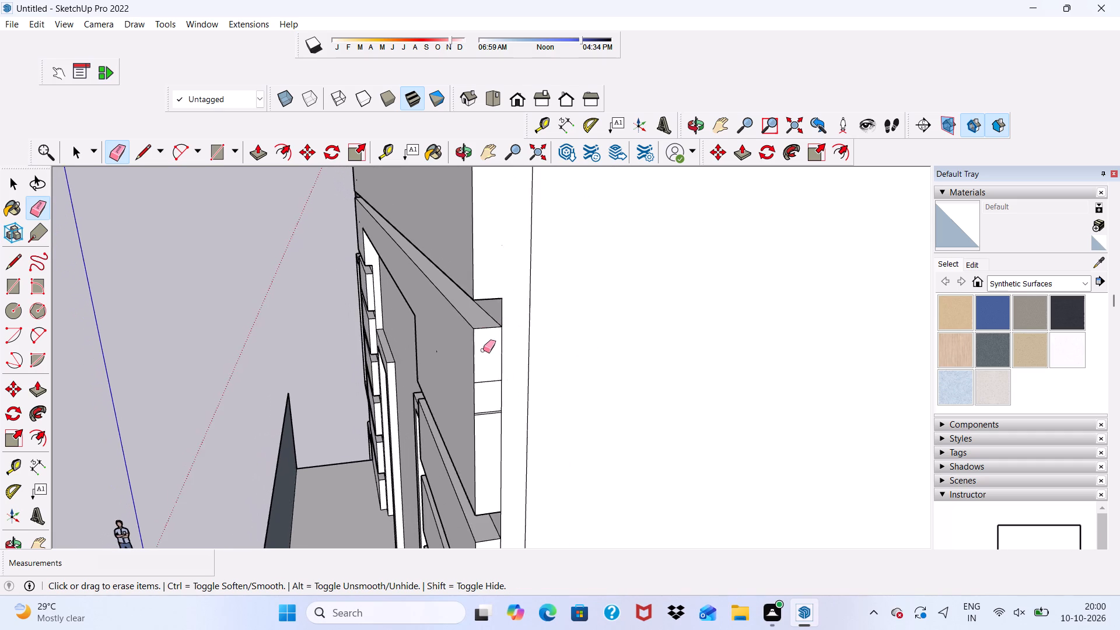
Erase the remaining horizontal seams on the second band's right end face beside the side wall.
{"action": "scroll", "coordinate": [483, 350], "scroll_direction": "down", "scroll_amount": 4}
{"action": "scroll", "coordinate": [505, 496], "scroll_direction": "up", "scroll_amount": 17}
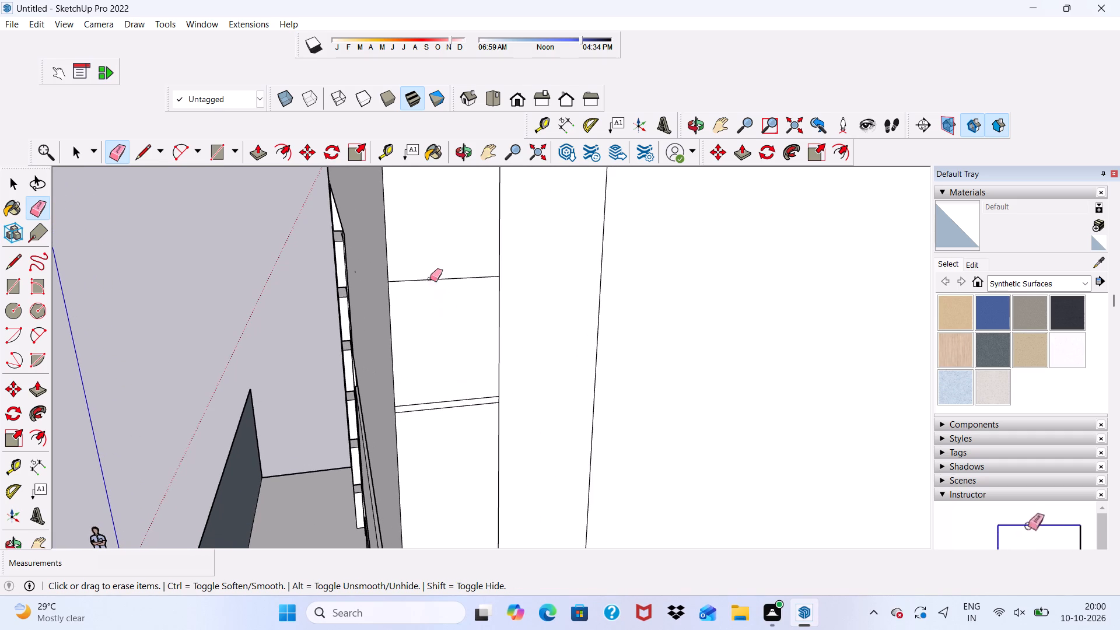
{"action": "left_click_drag", "start_coordinate": [428, 285], "coordinate": [447, 426]}
{"action": "left_click", "coordinate": [440, 278]}
{"action": "left_click", "coordinate": [440, 282]}
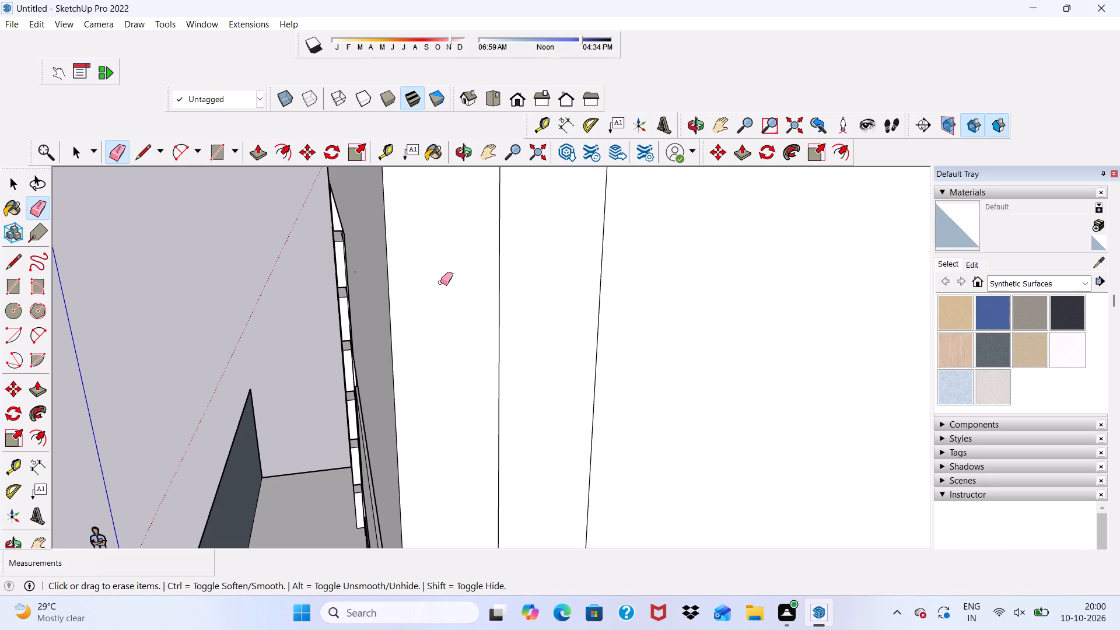
Examine the right-hand band ends, side wall and upper facade for leftover seams.
{"action": "scroll", "coordinate": [437, 295], "scroll_direction": "down", "scroll_amount": 20}
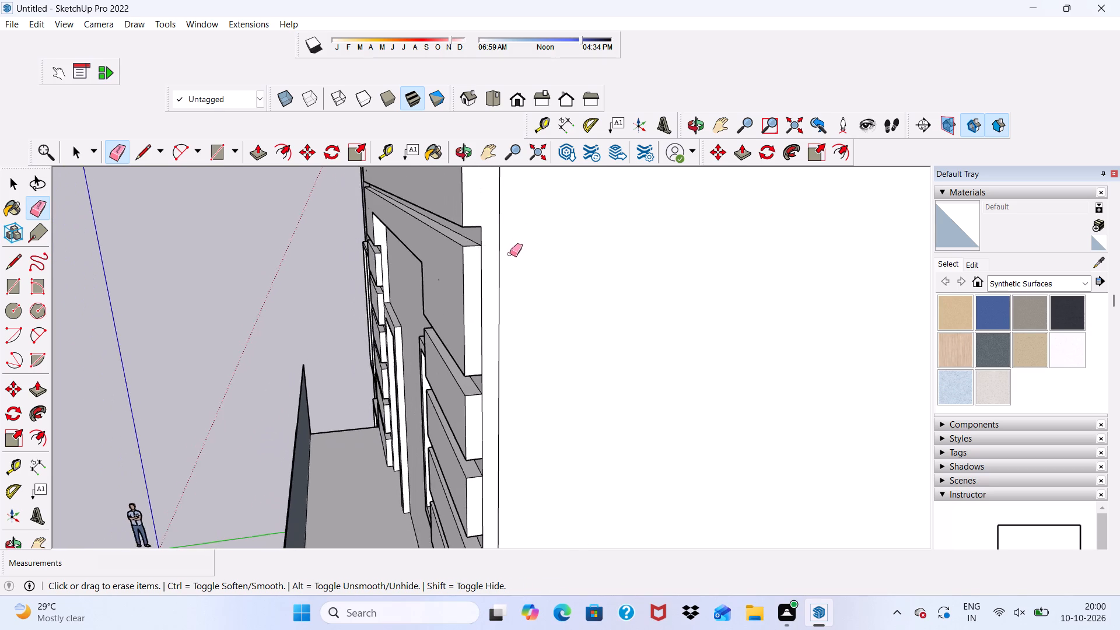
{"action": "scroll", "coordinate": [501, 253], "scroll_direction": "up", "scroll_amount": 2}
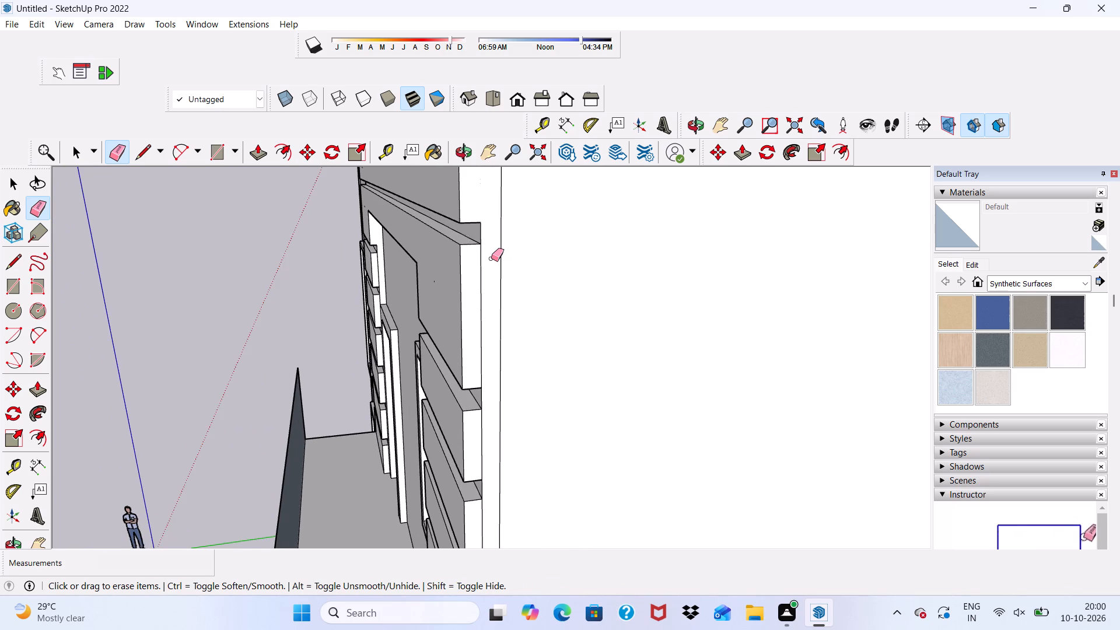
{"action": "scroll", "coordinate": [499, 285], "scroll_direction": "down", "scroll_amount": 4}
{"action": "scroll", "coordinate": [533, 223], "scroll_direction": "down", "scroll_amount": 7}
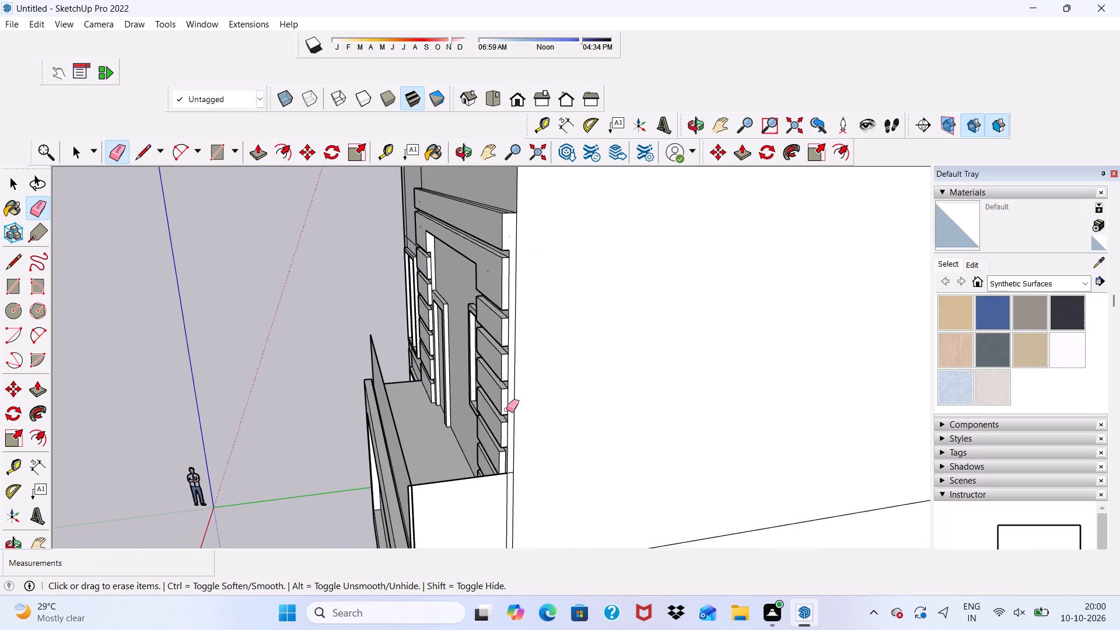
{"action": "scroll", "coordinate": [506, 412], "scroll_direction": "up", "scroll_amount": 5}
{"action": "scroll", "coordinate": [527, 465], "scroll_direction": "up", "scroll_amount": 6}
{"action": "scroll", "coordinate": [470, 384], "scroll_direction": "down", "scroll_amount": 1}
{"action": "middle_click_drag", "start_coordinate": [470, 384], "coordinate": [647, 367]}
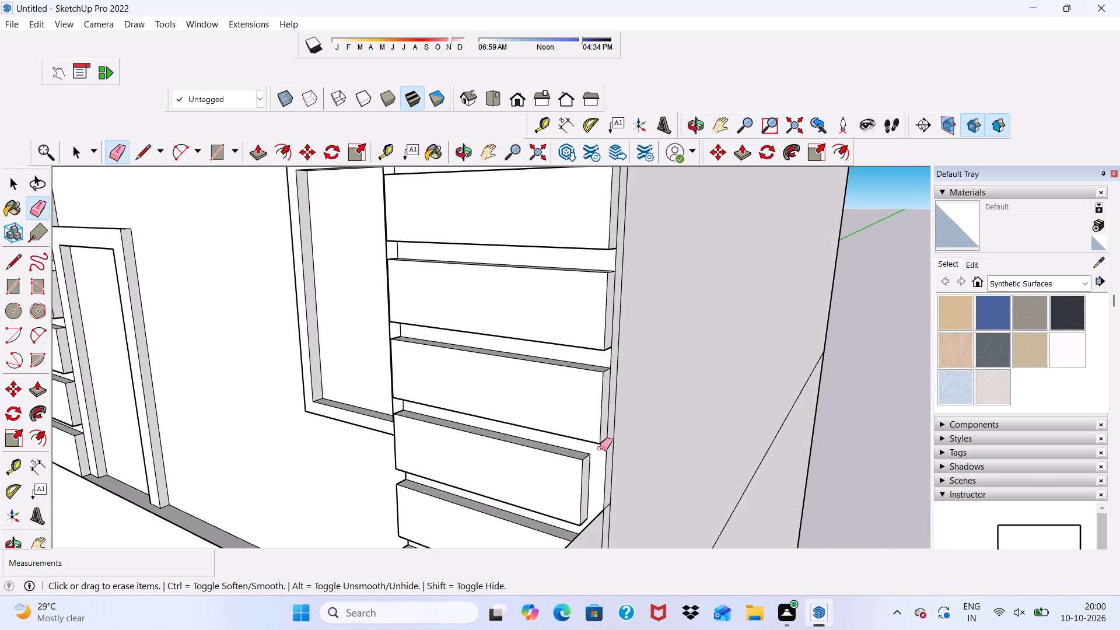
{"action": "key", "text": "space"}
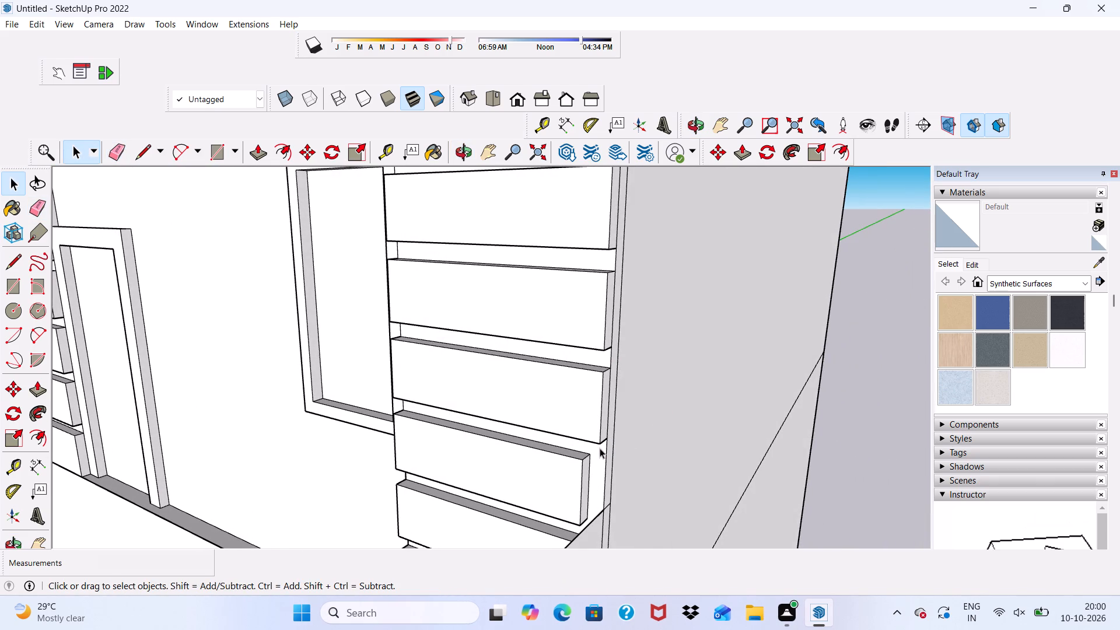
{"action": "scroll", "coordinate": [615, 453], "scroll_direction": "down", "scroll_amount": 4}
{"action": "scroll", "coordinate": [527, 396], "scroll_direction": "down", "scroll_amount": 5}
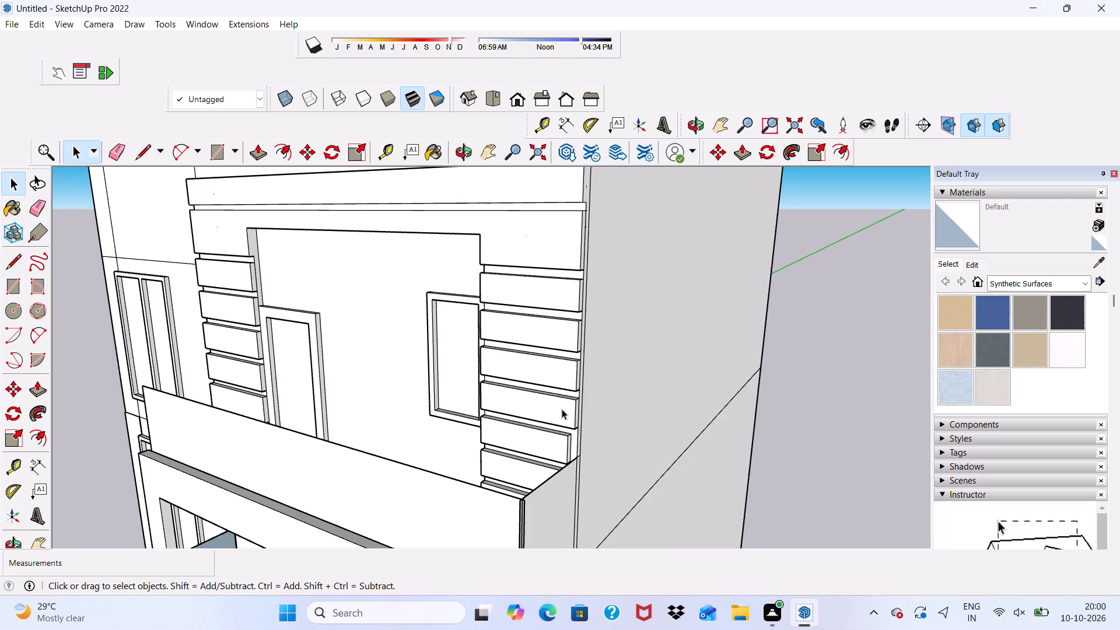
{"action": "scroll", "coordinate": [562, 408], "scroll_direction": "up", "scroll_amount": 3}
{"action": "scroll", "coordinate": [555, 386], "scroll_direction": "down", "scroll_amount": 4}
{"action": "middle_click_drag", "start_coordinate": [549, 400], "coordinate": [644, 354]}
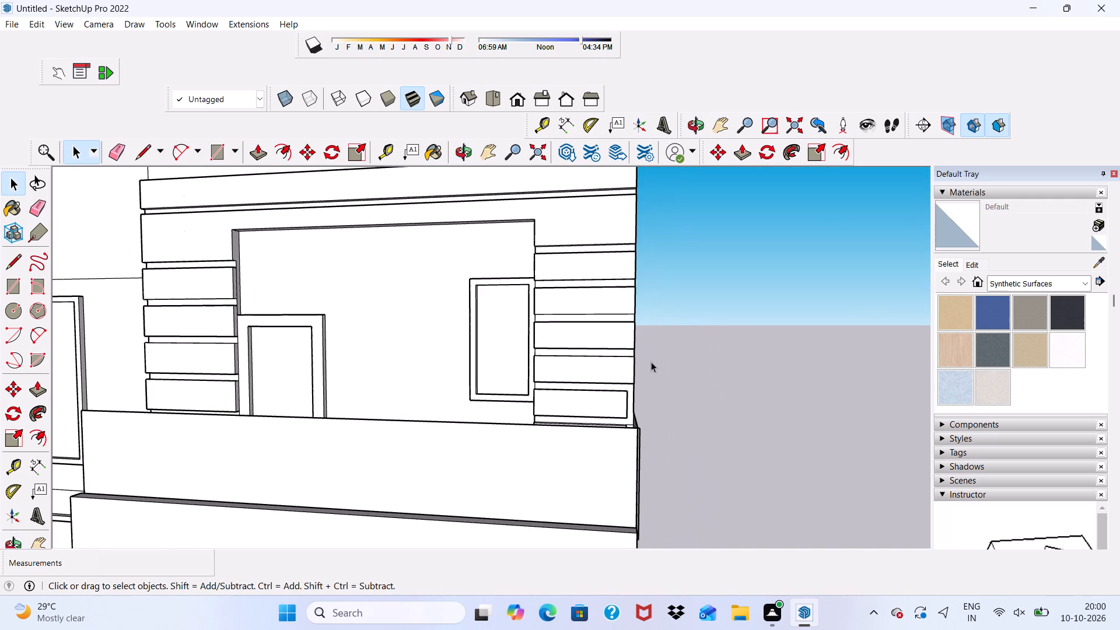
{"action": "key", "text": "space"}
{"action": "scroll", "coordinate": [587, 370], "scroll_direction": "down", "scroll_amount": 8}
{"action": "middle_click_drag", "start_coordinate": [547, 355], "coordinate": [456, 284]}
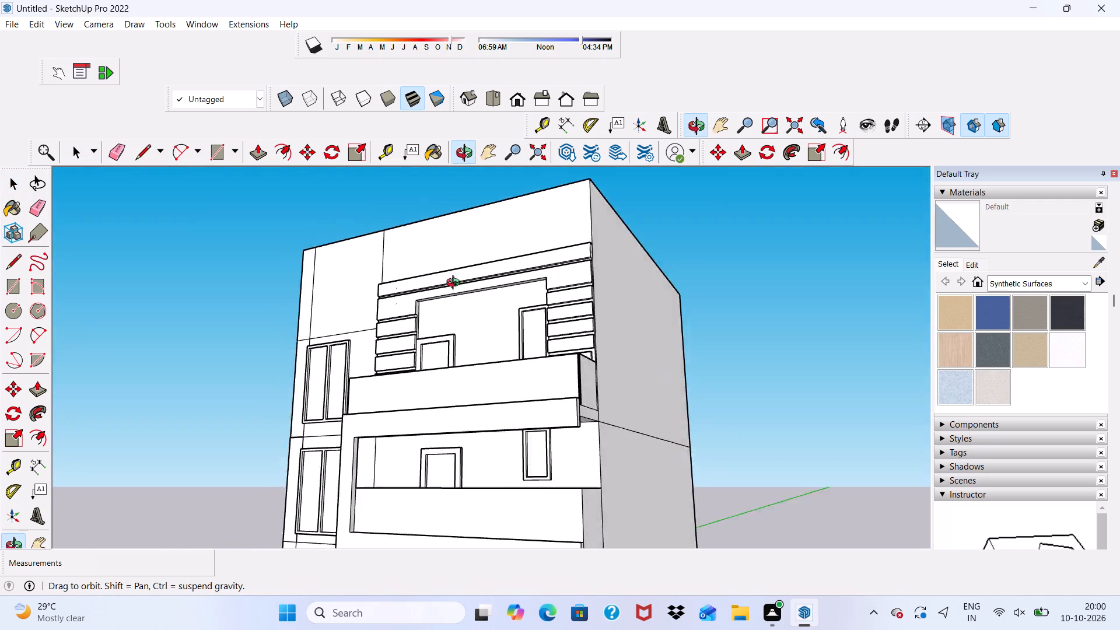
{"action": "middle_click_drag", "start_coordinate": [456, 284], "coordinate": [349, 349]}
{"action": "scroll", "coordinate": [349, 349], "scroll_direction": "up", "scroll_amount": 1}
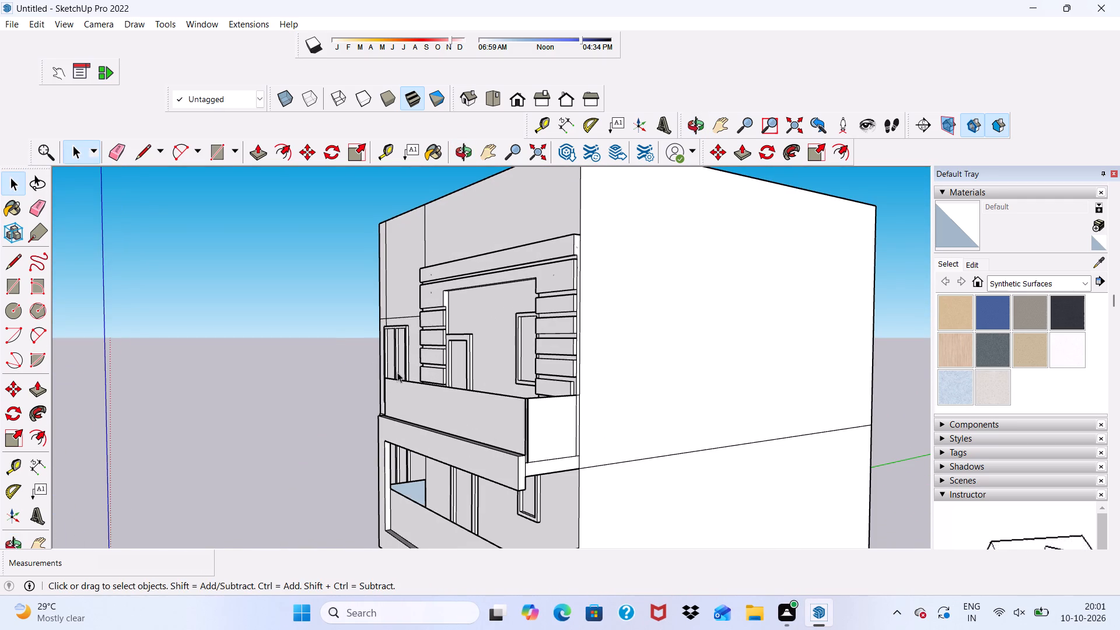
Push/Pull the upper-floor recess's top face down about 1' 3 11/16", level with the second band's lower edge.
{"action": "middle_click_drag", "start_coordinate": [397, 372], "coordinate": [531, 348]}
{"action": "scroll", "coordinate": [533, 349], "scroll_direction": "up", "scroll_amount": 3}
{"action": "scroll", "coordinate": [452, 288], "scroll_direction": "up", "scroll_amount": 6}
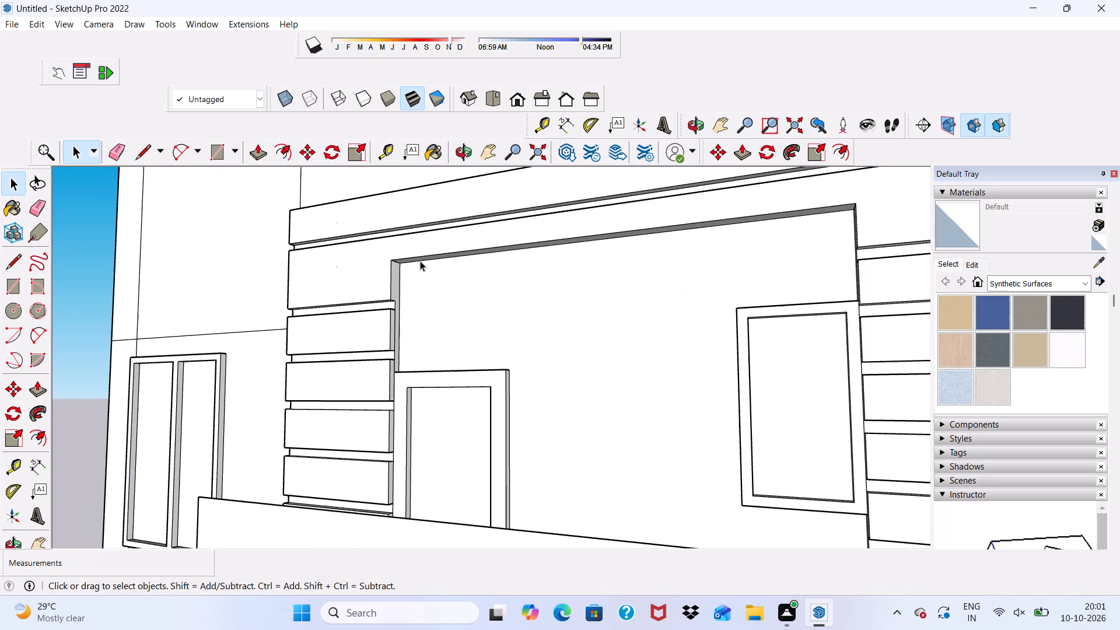
{"action": "scroll", "coordinate": [419, 258], "scroll_direction": "up", "scroll_amount": 8}
{"action": "left_click", "coordinate": [401, 261]}
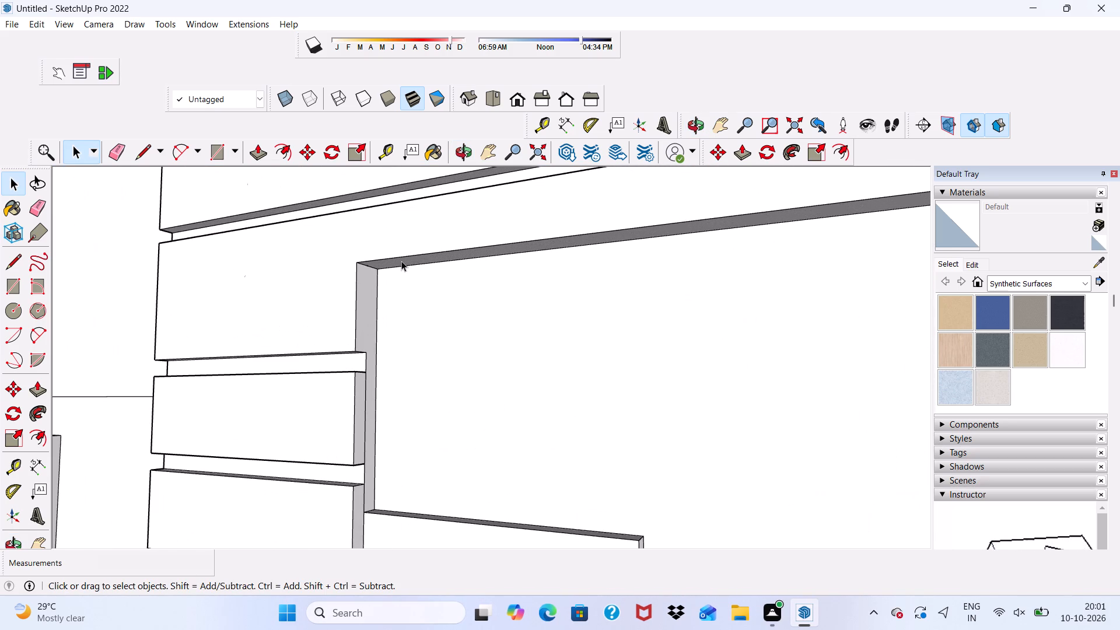
{"action": "left_click", "coordinate": [256, 148]}
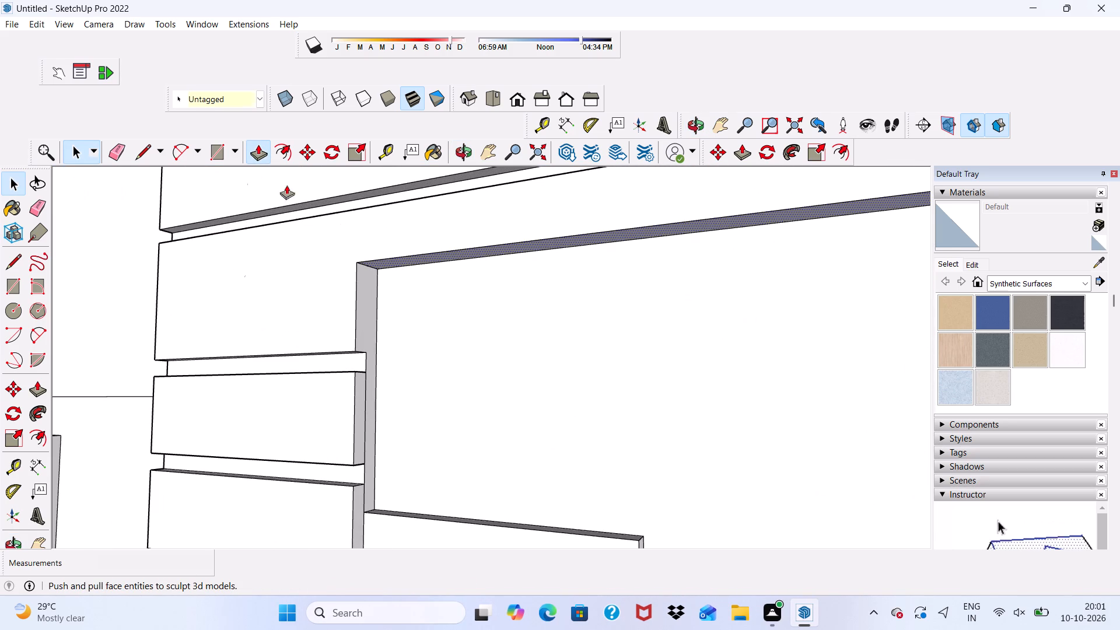
{"action": "left_click", "coordinate": [430, 251]}
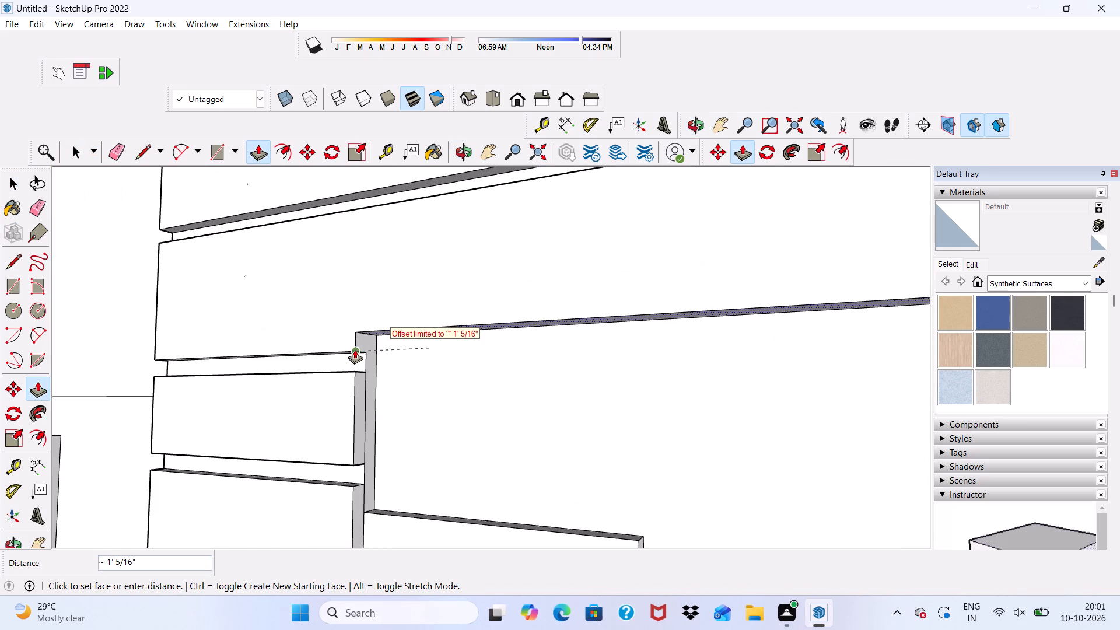
{"action": "scroll", "coordinate": [349, 350], "scroll_direction": "up", "scroll_amount": 3}
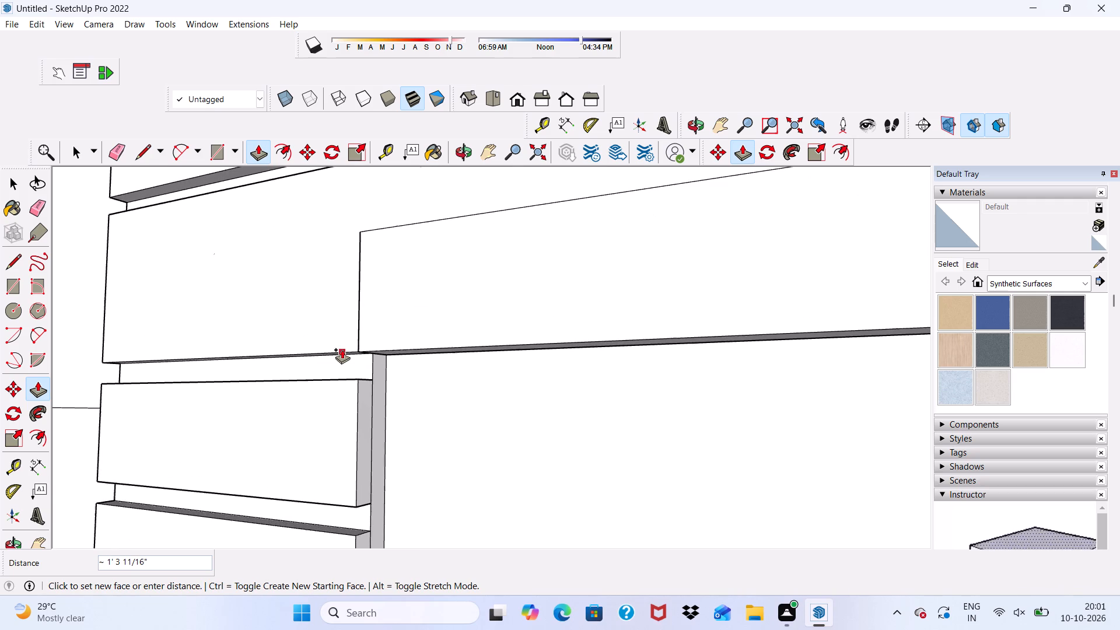
{"action": "left_click", "coordinate": [342, 349]}
Examine the lowered recess head and its junction with the left-hand strips and the recess's side face.
{"action": "scroll", "coordinate": [327, 313], "scroll_direction": "down", "scroll_amount": 2}
{"action": "middle_click_drag", "start_coordinate": [366, 325], "coordinate": [543, 238]}
{"action": "scroll", "coordinate": [537, 250], "scroll_direction": "down", "scroll_amount": 11}
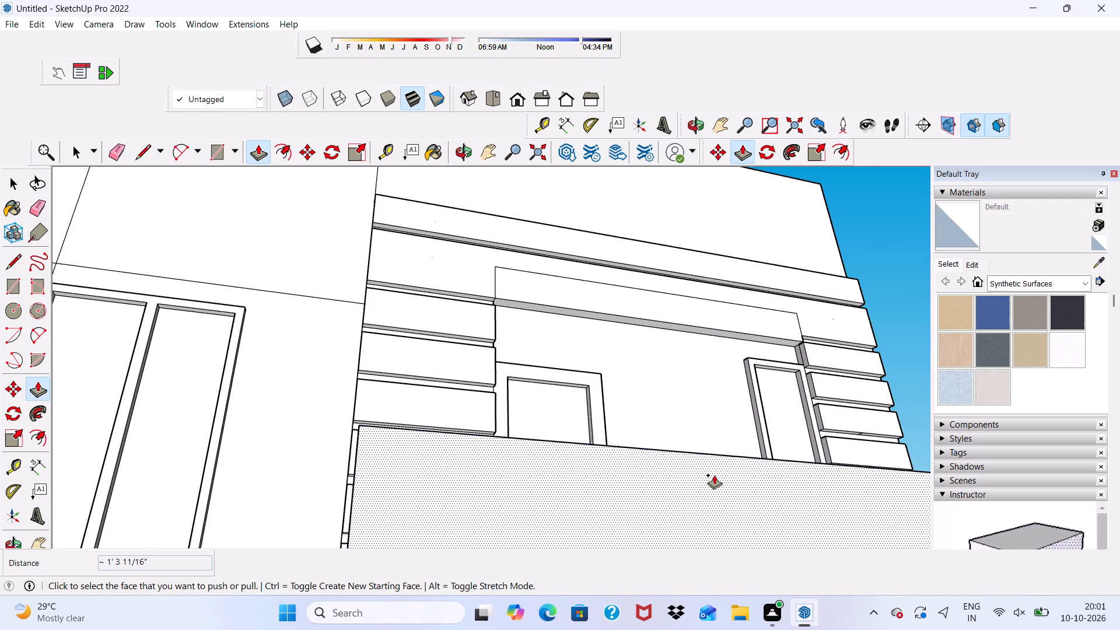
{"action": "scroll", "coordinate": [678, 412], "scroll_direction": "up", "scroll_amount": 2}
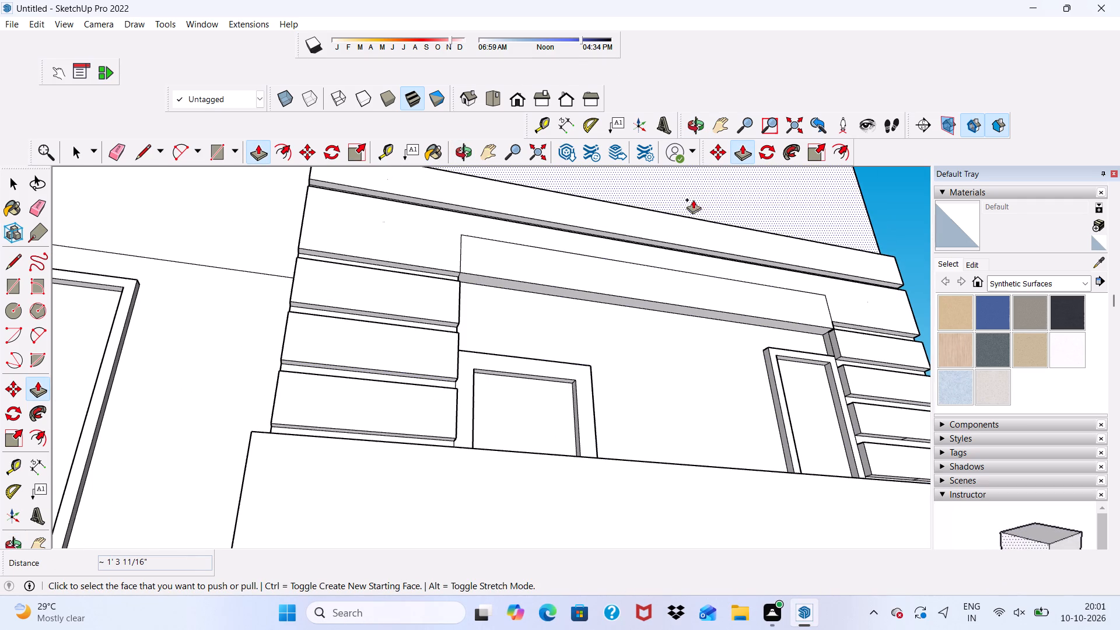
{"action": "middle_click_drag", "start_coordinate": [670, 345], "coordinate": [517, 383]}
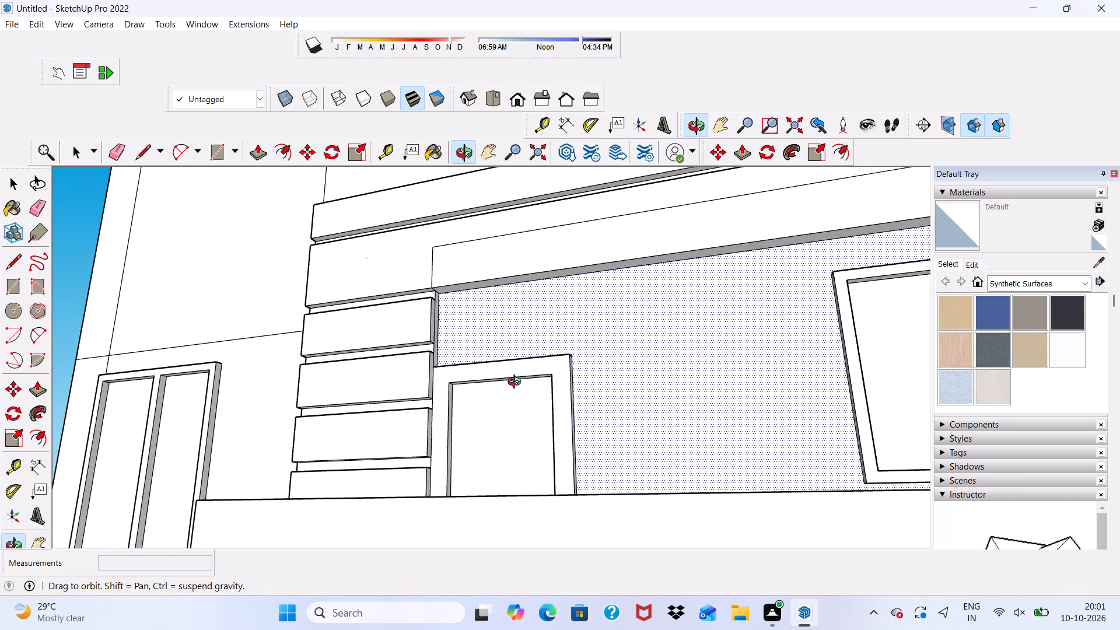
{"action": "middle_click_drag", "start_coordinate": [517, 383], "coordinate": [503, 412]}
{"action": "scroll", "coordinate": [435, 332], "scroll_direction": "up", "scroll_amount": 16}
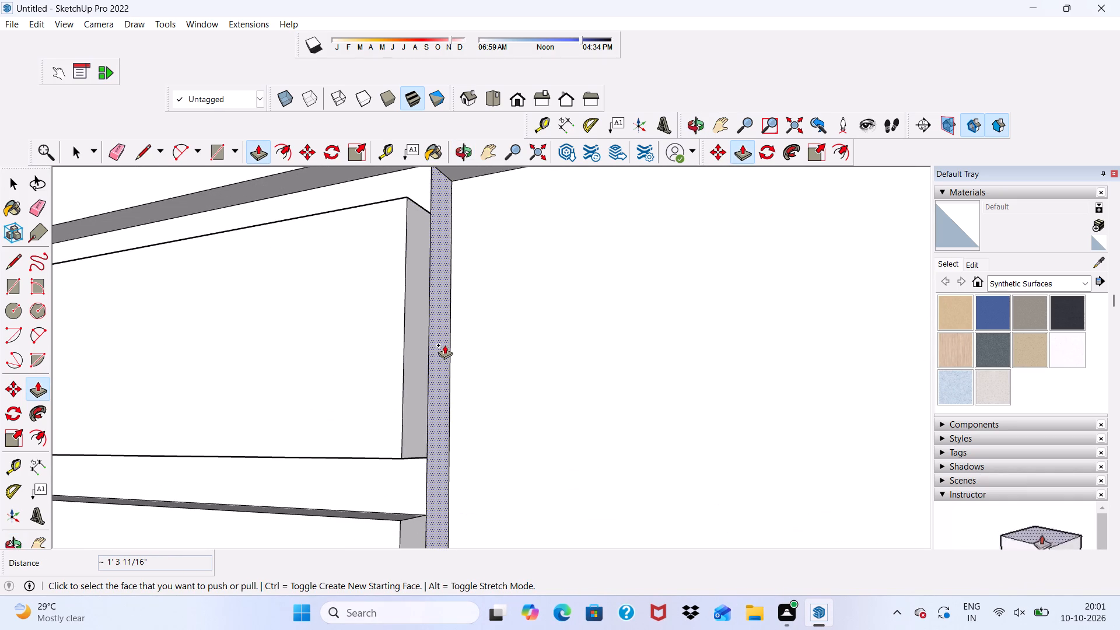
{"action": "key", "text": "space"}
{"action": "scroll", "coordinate": [444, 349], "scroll_direction": "down", "scroll_amount": 4}
{"action": "scroll", "coordinate": [496, 363], "scroll_direction": "down", "scroll_amount": 5}
{"action": "middle_click_drag", "start_coordinate": [488, 318], "coordinate": [461, 353]}
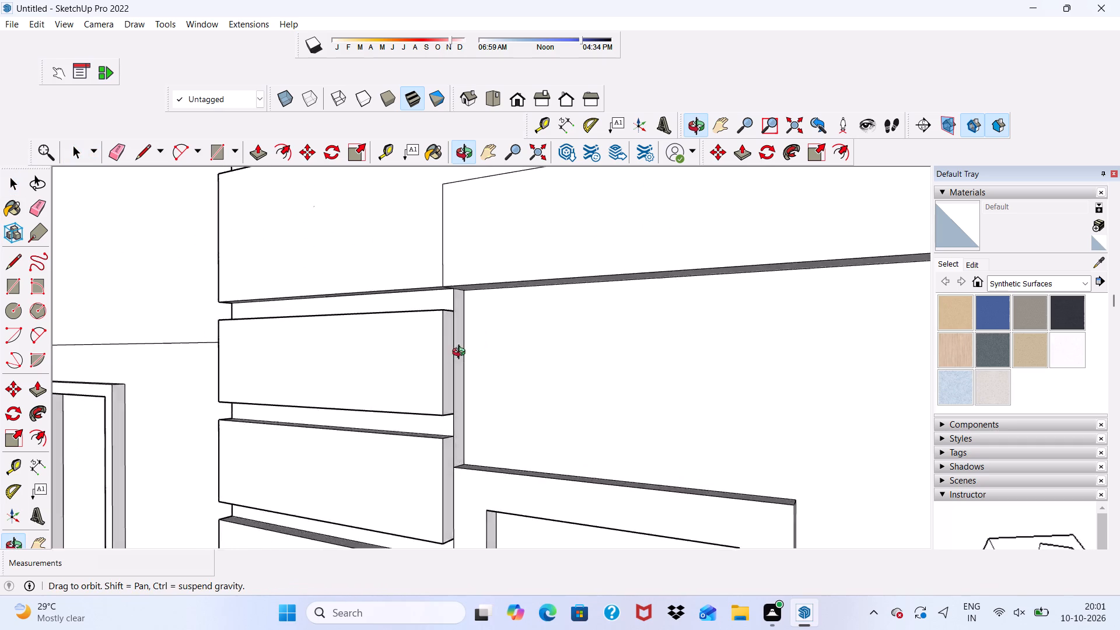
{"action": "middle_click_drag", "start_coordinate": [461, 353], "coordinate": [579, 281]}
{"action": "scroll", "coordinate": [579, 281], "scroll_direction": "up", "scroll_amount": 4}
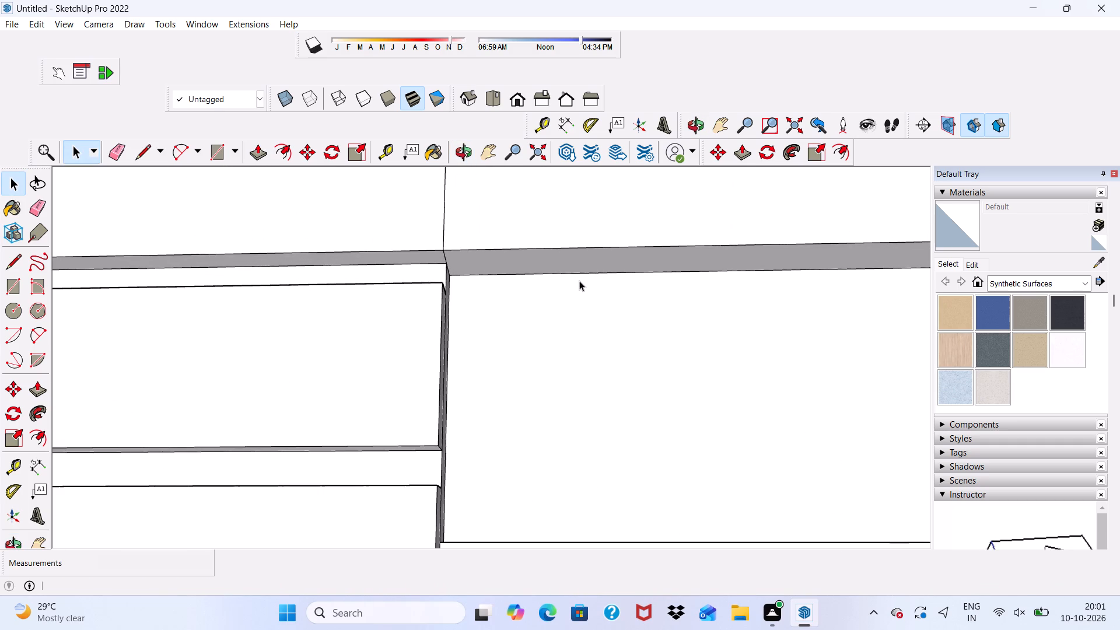
{"action": "scroll", "coordinate": [576, 278], "scroll_direction": "down", "scroll_amount": 5}
{"action": "scroll", "coordinate": [580, 341], "scroll_direction": "down", "scroll_amount": 3}
{"action": "middle_click_drag", "start_coordinate": [582, 344], "coordinate": [597, 365]}
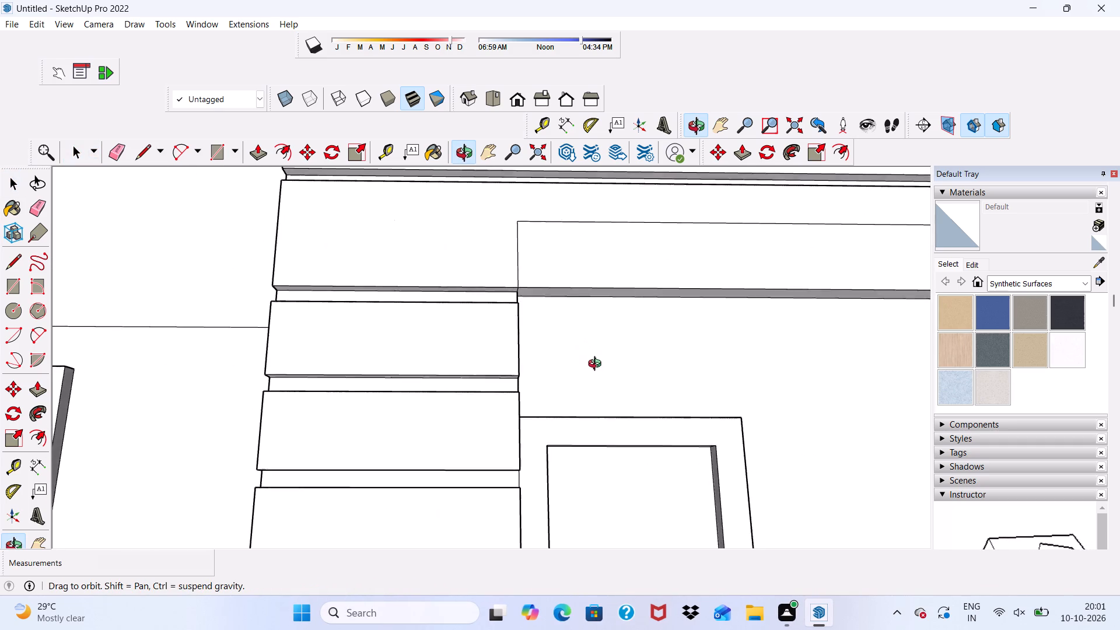
{"action": "middle_click_drag", "start_coordinate": [597, 365], "coordinate": [516, 415]}
Draw two lines about 3" long across the recess's left side face, continuing the uppermost left strip's top and bottom end edges.
{"action": "scroll", "coordinate": [450, 325], "scroll_direction": "up", "scroll_amount": 4}
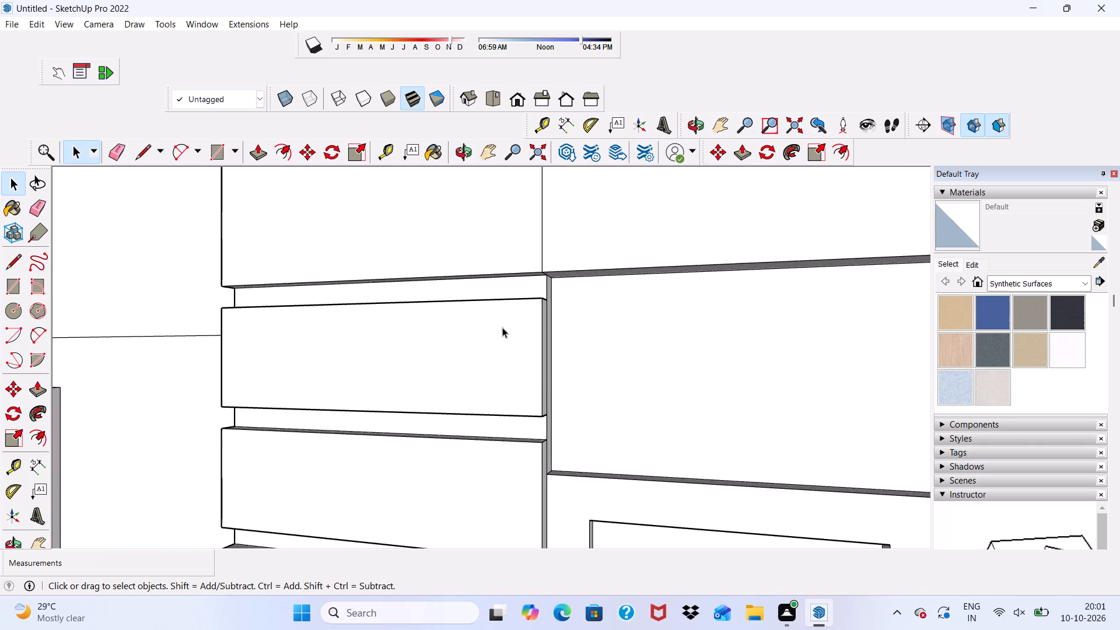
{"action": "scroll", "coordinate": [522, 352], "scroll_direction": "up", "scroll_amount": 5}
{"action": "middle_click_drag", "start_coordinate": [535, 345], "coordinate": [438, 363]}
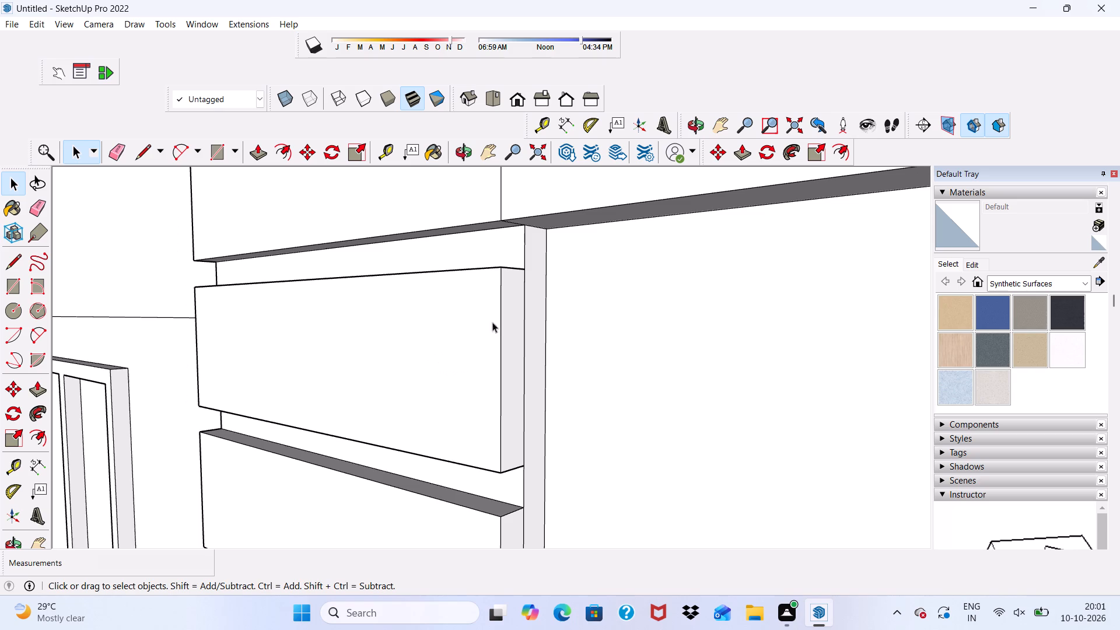
{"action": "scroll", "coordinate": [526, 269], "scroll_direction": "up", "scroll_amount": 4}
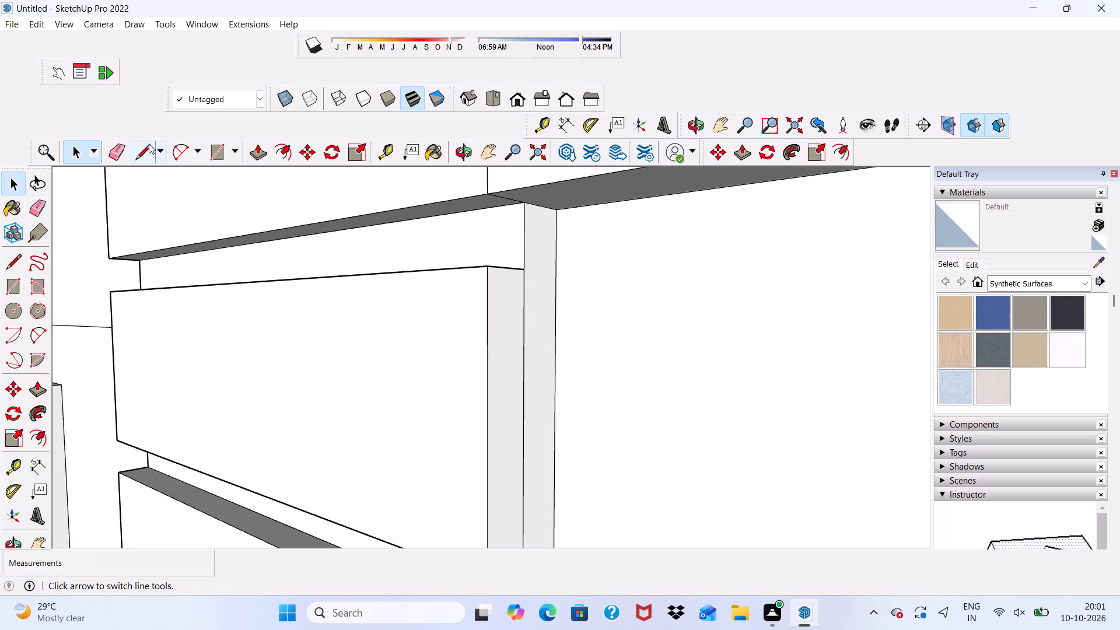
{"action": "left_click_drag", "start_coordinate": [149, 143], "coordinate": [157, 153]}
{"action": "left_click", "coordinate": [524, 274]}
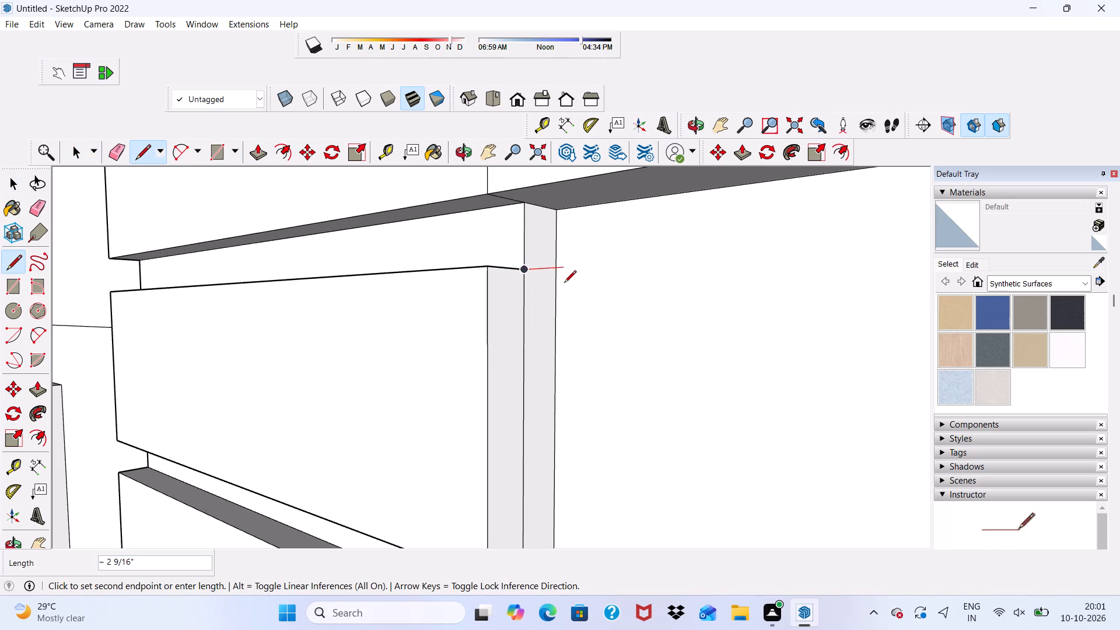
{"action": "scroll", "coordinate": [547, 275], "scroll_direction": "up", "scroll_amount": 8}
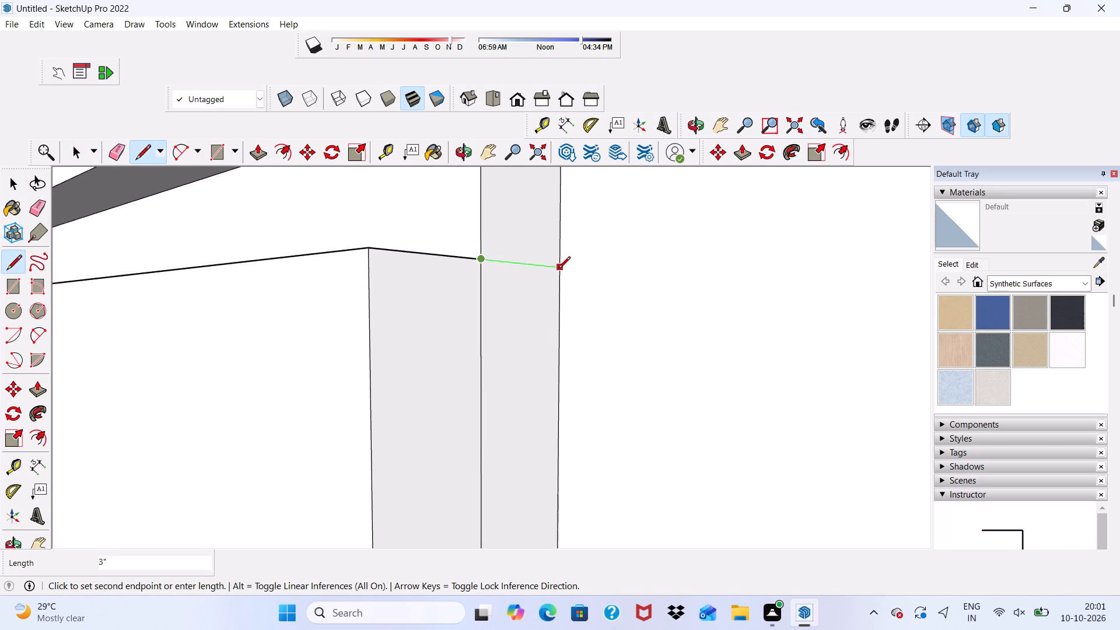
{"action": "left_click", "coordinate": [558, 270]}
{"action": "scroll", "coordinate": [555, 249], "scroll_direction": "down", "scroll_amount": 14}
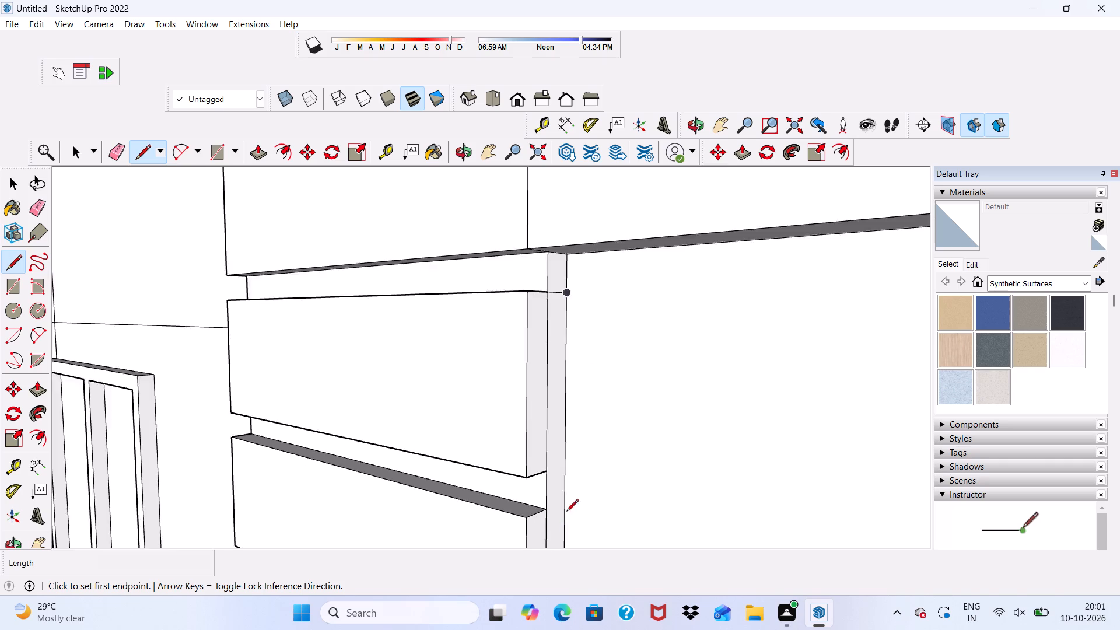
{"action": "scroll", "coordinate": [564, 523], "scroll_direction": "up", "scroll_amount": 4}
{"action": "scroll", "coordinate": [528, 442], "scroll_direction": "up", "scroll_amount": 9}
{"action": "left_click", "coordinate": [531, 434]}
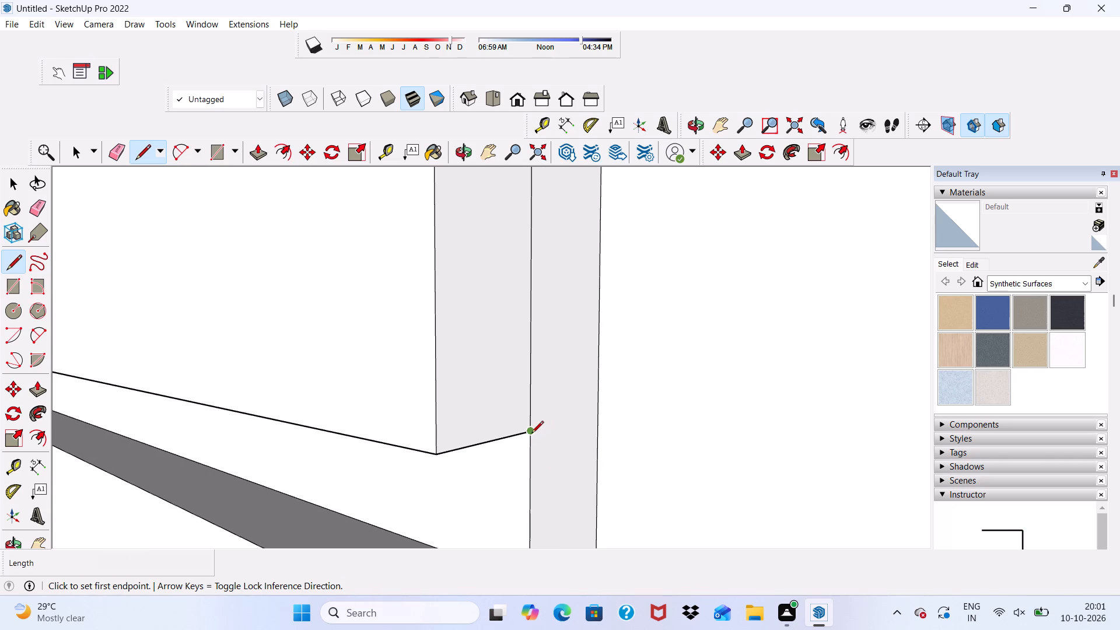
{"action": "scroll", "coordinate": [593, 439], "scroll_direction": "up", "scroll_amount": 2}
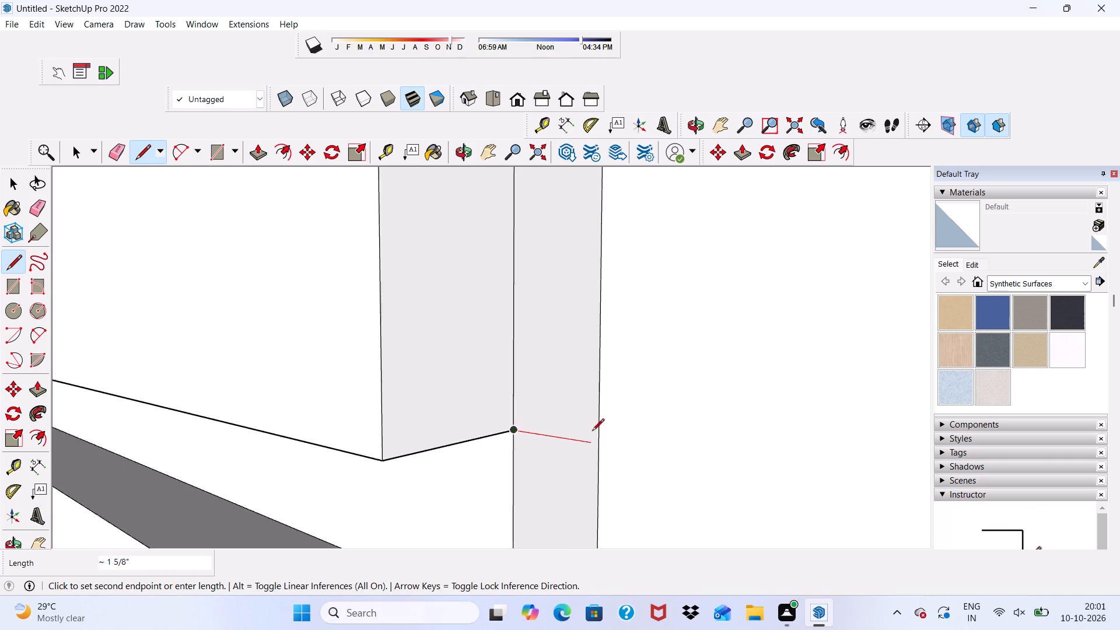
{"action": "scroll", "coordinate": [592, 432], "scroll_direction": "up", "scroll_amount": 3}
{"action": "left_click", "coordinate": [603, 404]}
{"action": "scroll", "coordinate": [595, 485], "scroll_direction": "down", "scroll_amount": 5}
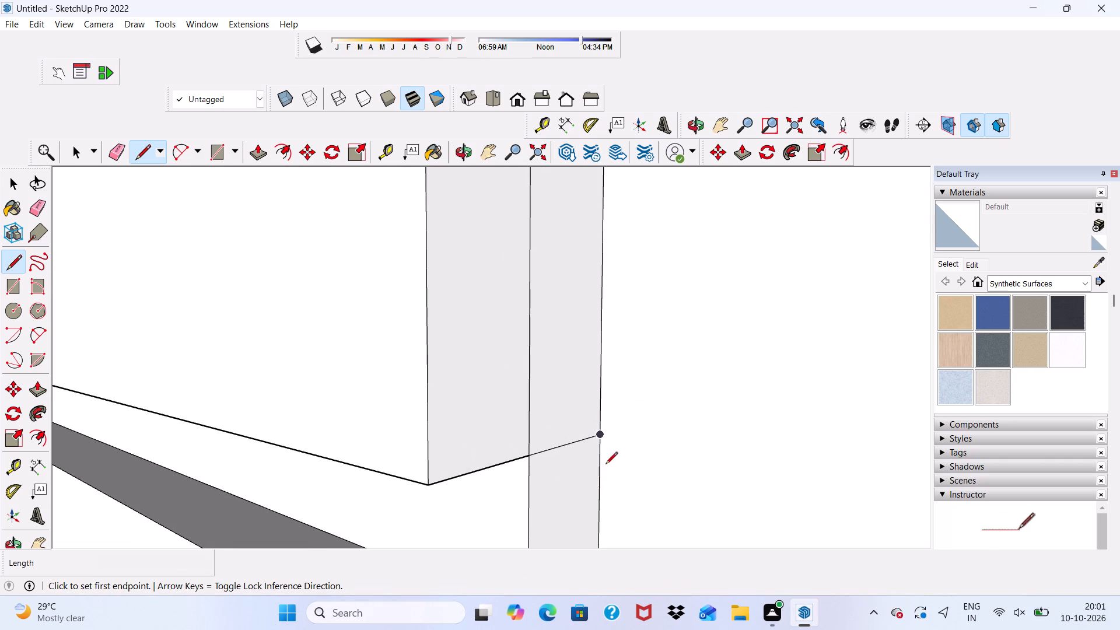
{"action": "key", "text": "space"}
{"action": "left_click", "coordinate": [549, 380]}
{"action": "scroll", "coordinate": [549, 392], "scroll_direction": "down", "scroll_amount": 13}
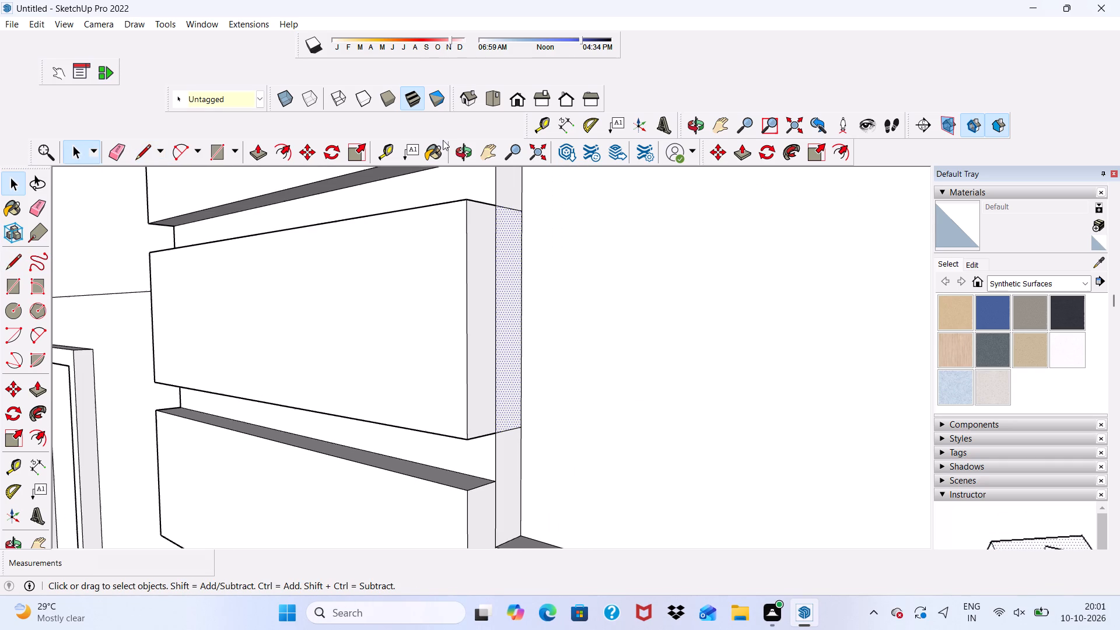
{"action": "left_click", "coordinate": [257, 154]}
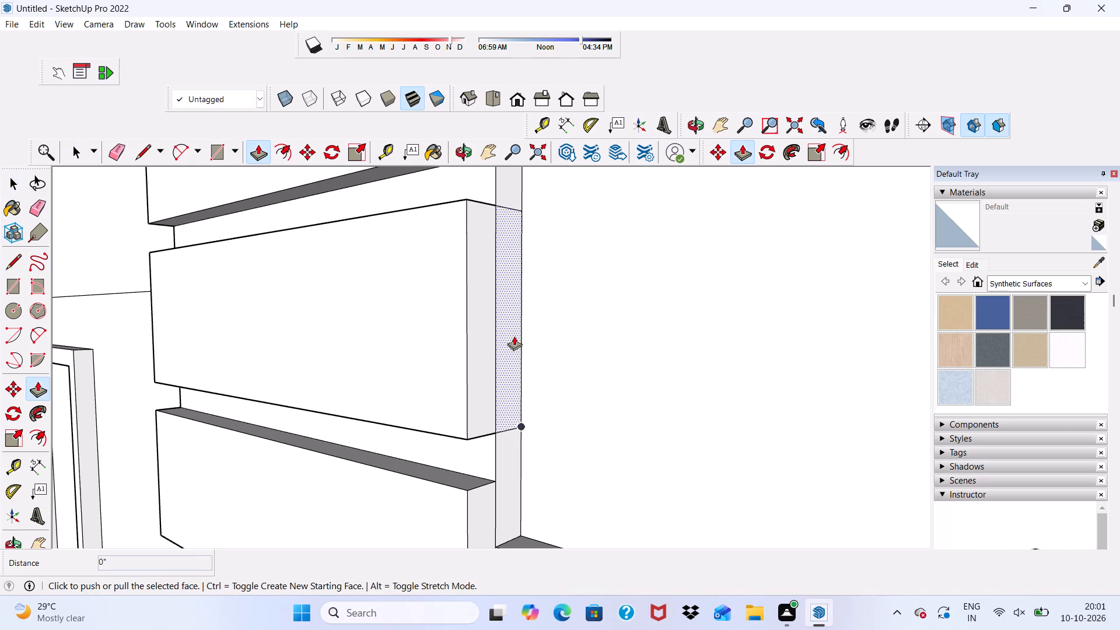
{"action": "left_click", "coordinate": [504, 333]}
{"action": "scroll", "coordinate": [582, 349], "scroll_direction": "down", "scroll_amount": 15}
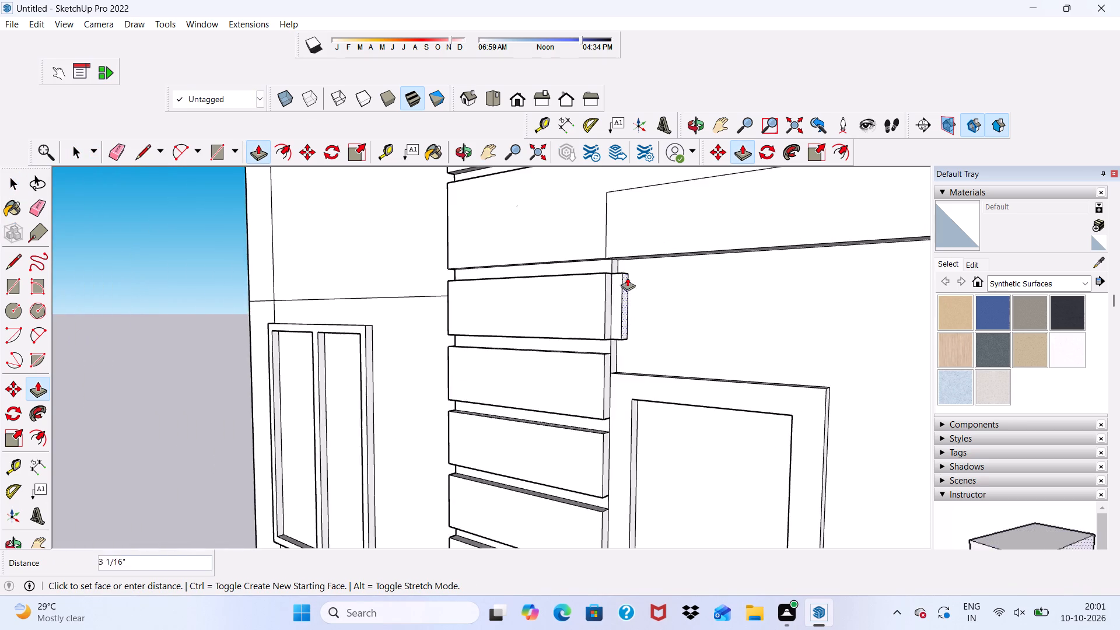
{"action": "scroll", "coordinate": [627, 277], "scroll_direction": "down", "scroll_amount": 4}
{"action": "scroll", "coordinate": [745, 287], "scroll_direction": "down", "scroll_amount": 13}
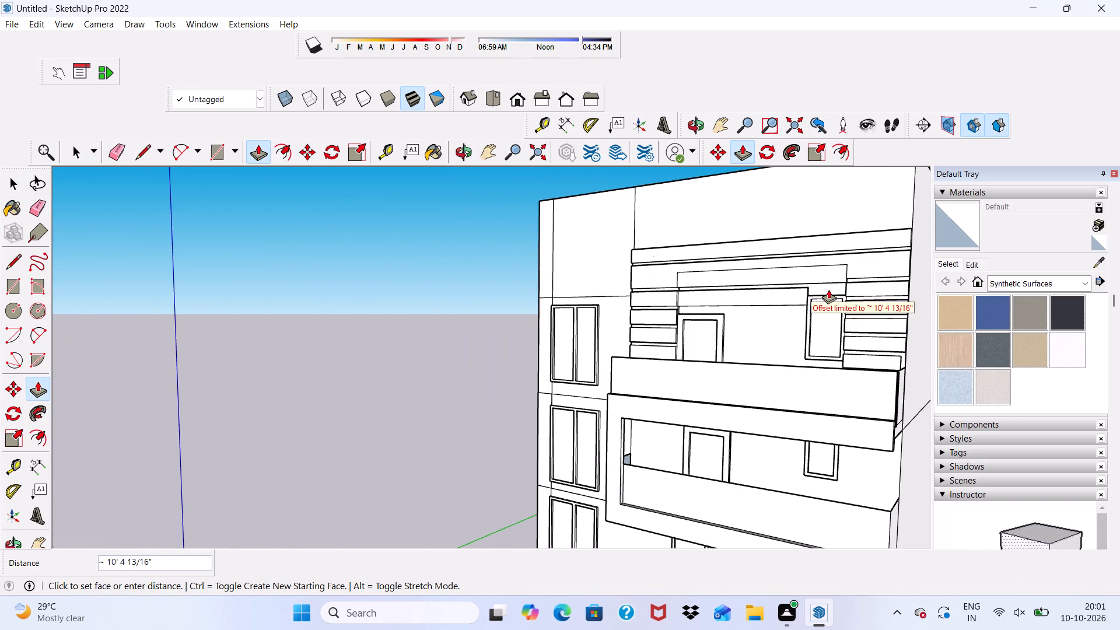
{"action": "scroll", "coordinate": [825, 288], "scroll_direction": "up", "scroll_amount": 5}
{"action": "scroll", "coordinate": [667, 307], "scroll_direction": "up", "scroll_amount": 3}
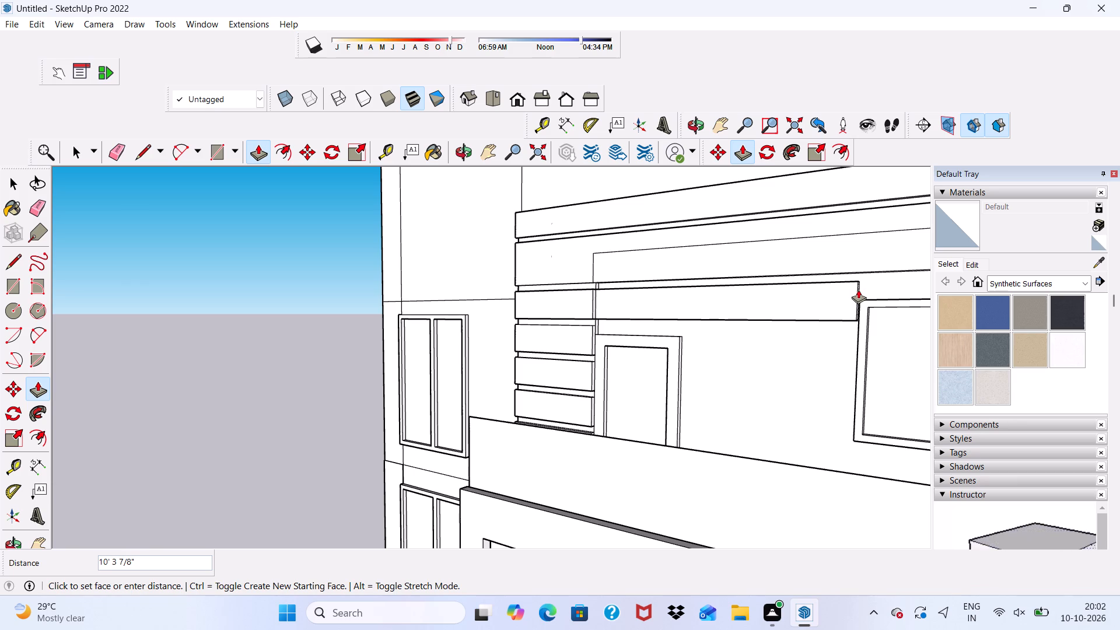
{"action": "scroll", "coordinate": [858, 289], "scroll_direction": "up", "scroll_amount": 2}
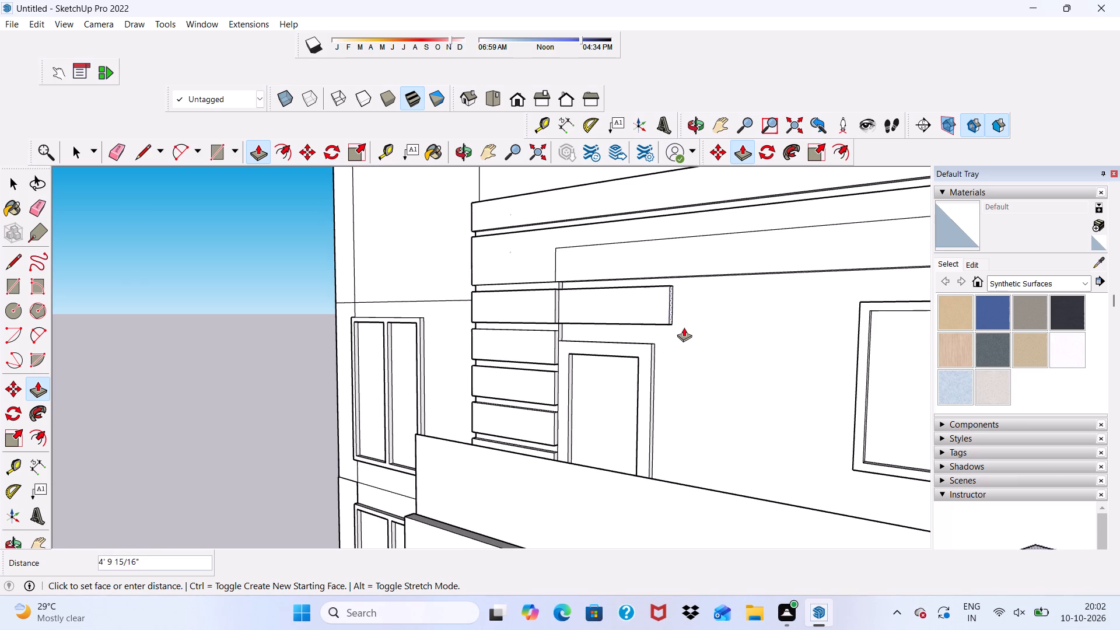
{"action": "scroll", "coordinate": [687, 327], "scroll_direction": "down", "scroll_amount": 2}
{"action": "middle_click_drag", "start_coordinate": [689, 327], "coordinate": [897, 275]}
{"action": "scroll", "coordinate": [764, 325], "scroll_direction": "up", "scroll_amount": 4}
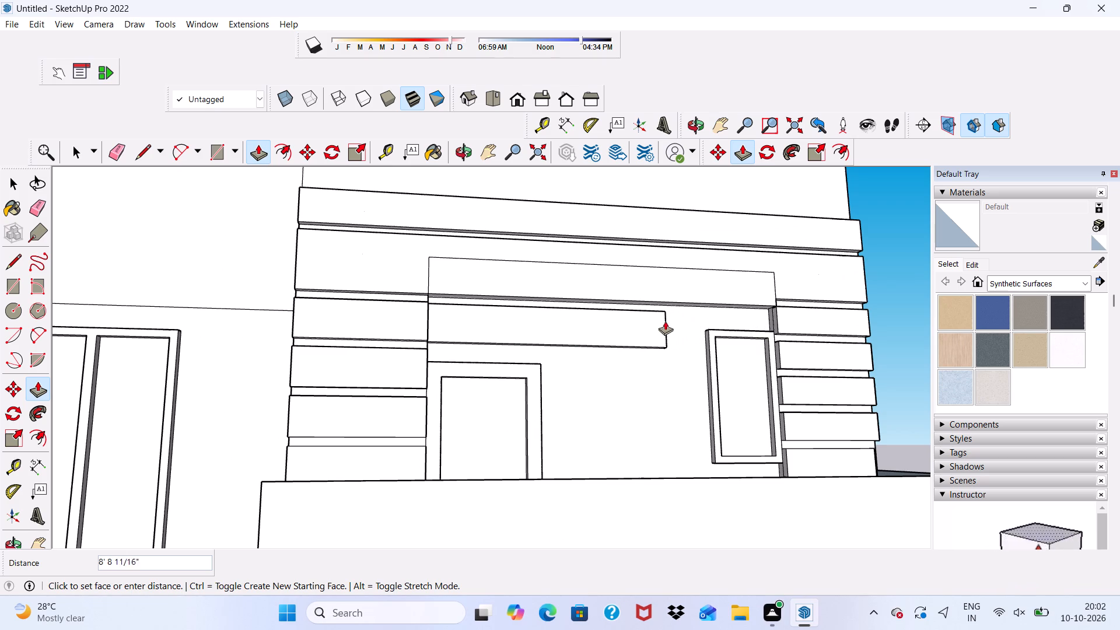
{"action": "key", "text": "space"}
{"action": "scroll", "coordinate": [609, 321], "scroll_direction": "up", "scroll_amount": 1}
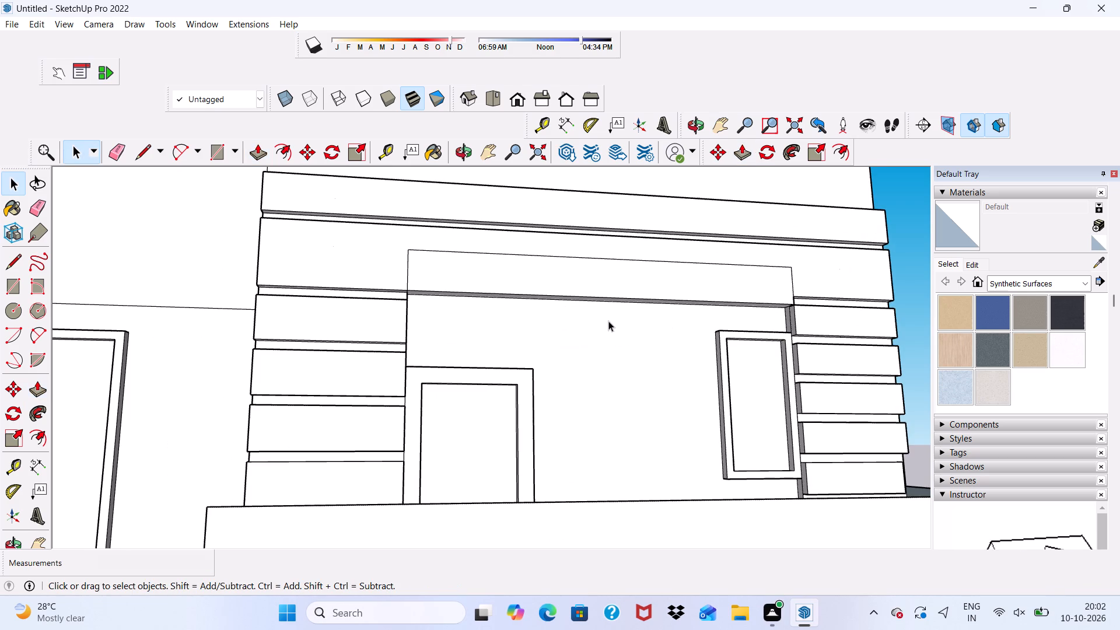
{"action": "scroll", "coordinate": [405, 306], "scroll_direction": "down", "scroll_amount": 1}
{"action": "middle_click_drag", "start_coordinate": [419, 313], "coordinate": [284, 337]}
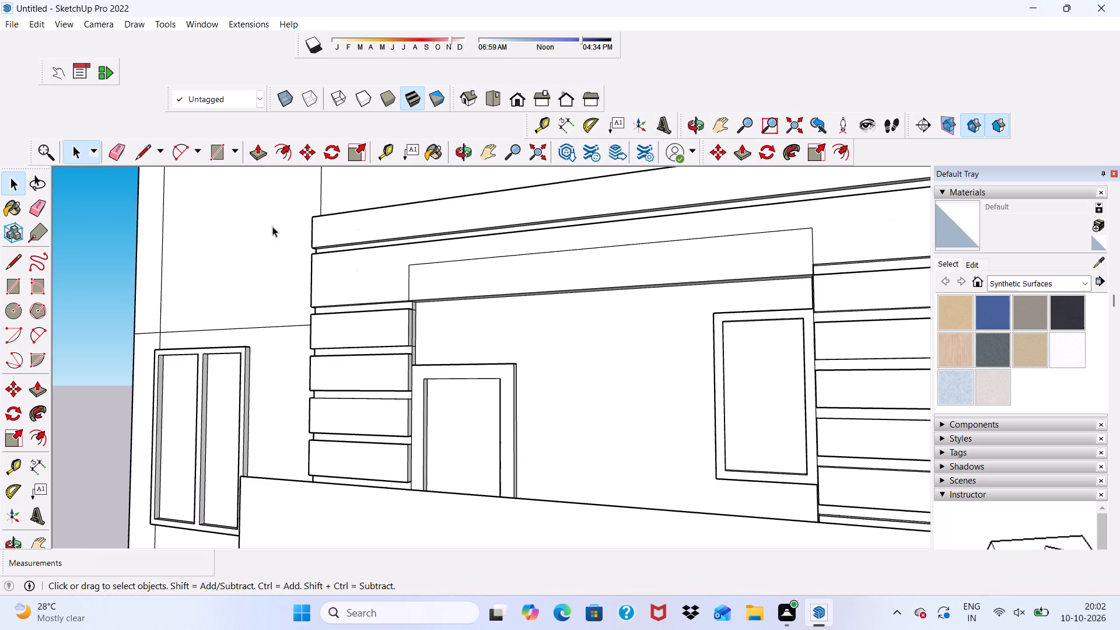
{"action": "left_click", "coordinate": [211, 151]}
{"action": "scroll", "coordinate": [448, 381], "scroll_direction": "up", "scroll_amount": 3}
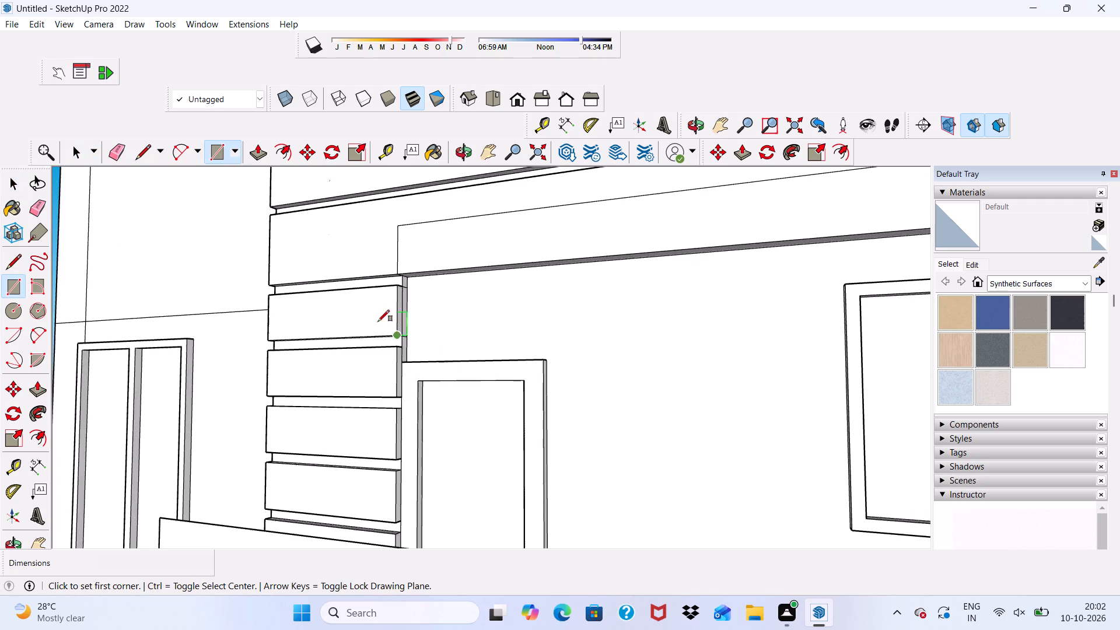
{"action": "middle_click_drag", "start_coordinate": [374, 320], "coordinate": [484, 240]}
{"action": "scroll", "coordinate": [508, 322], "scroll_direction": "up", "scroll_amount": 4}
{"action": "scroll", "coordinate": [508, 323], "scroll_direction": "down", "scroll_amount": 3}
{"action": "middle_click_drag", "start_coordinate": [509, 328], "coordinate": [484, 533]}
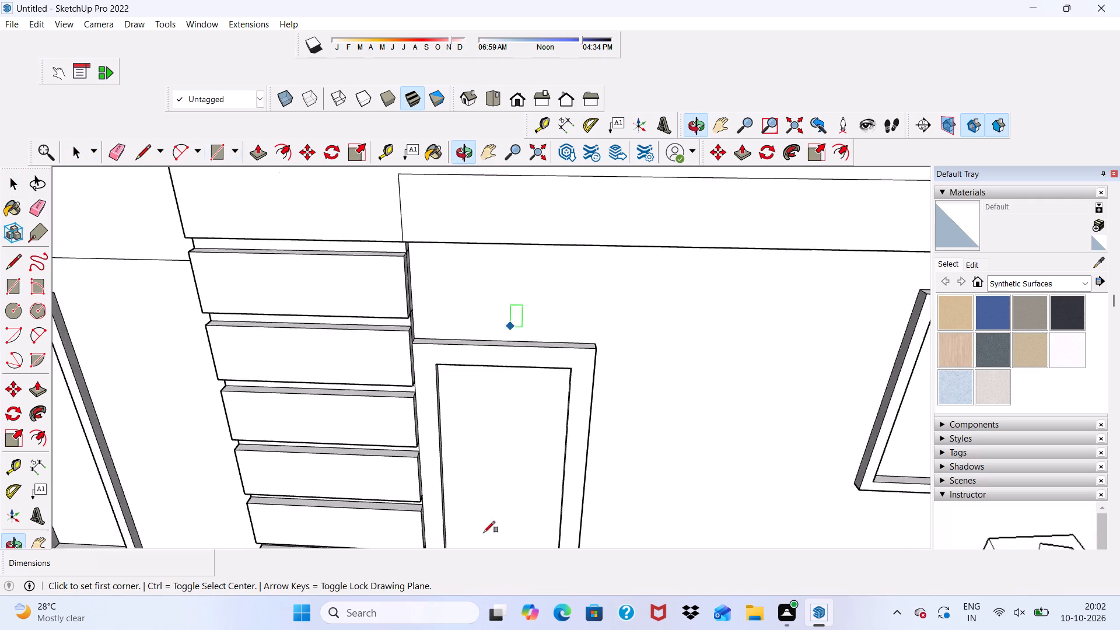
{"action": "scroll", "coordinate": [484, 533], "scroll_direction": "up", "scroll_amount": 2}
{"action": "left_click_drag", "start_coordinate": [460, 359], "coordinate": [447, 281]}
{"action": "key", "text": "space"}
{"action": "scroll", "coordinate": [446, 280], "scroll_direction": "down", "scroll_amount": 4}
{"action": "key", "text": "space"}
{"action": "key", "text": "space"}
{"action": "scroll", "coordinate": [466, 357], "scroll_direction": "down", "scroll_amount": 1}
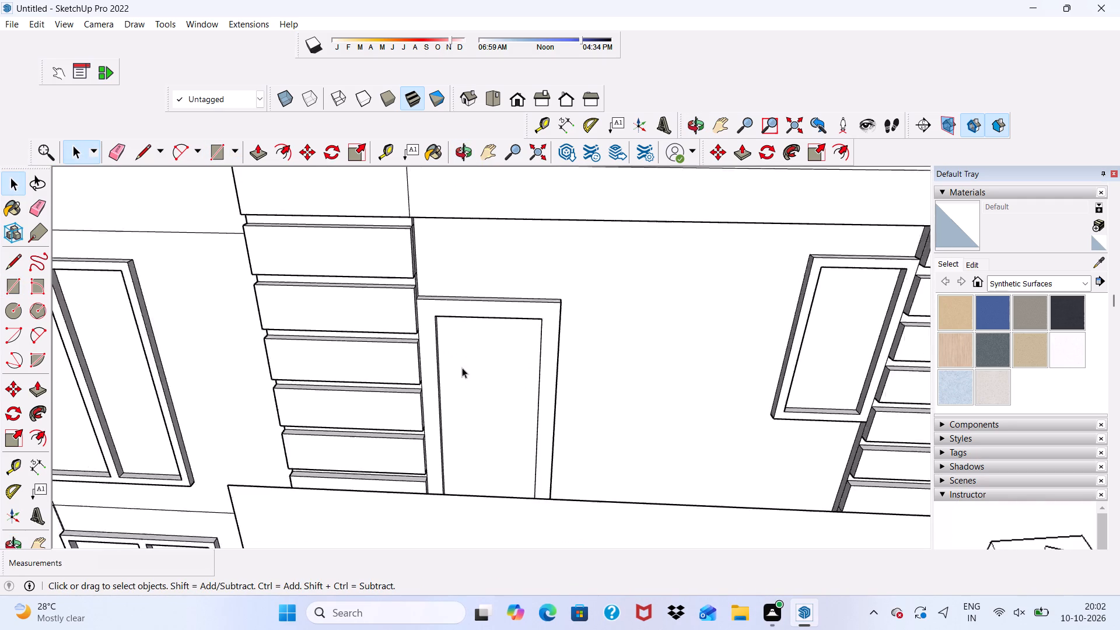
Push/Pull the upper-floor door frame's top face upward to about the level of the uppermost left strip's lower edge.
{"action": "scroll", "coordinate": [462, 367], "scroll_direction": "down", "scroll_amount": 4}
{"action": "middle_click_drag", "start_coordinate": [471, 326], "coordinate": [455, 229]}
{"action": "scroll", "coordinate": [455, 229], "scroll_direction": "up", "scroll_amount": 1}
{"action": "scroll", "coordinate": [452, 267], "scroll_direction": "down", "scroll_amount": 11}
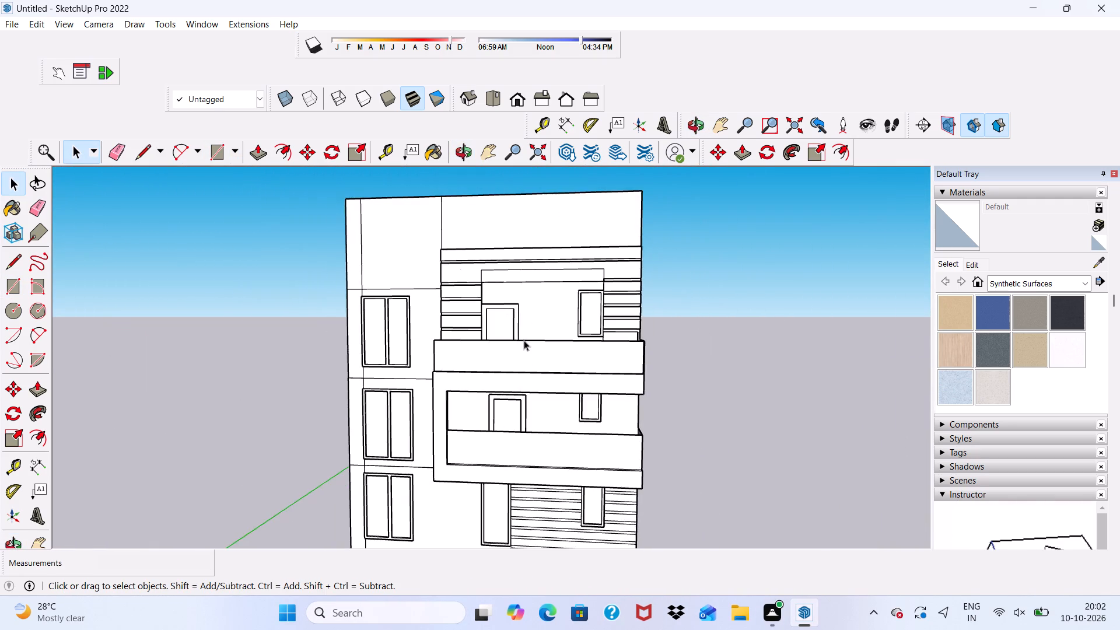
{"action": "middle_click_drag", "start_coordinate": [524, 341], "coordinate": [571, 470]}
{"action": "scroll", "coordinate": [517, 373], "scroll_direction": "up", "scroll_amount": 5}
{"action": "scroll", "coordinate": [509, 326], "scroll_direction": "down", "scroll_amount": 1}
{"action": "scroll", "coordinate": [504, 276], "scroll_direction": "up", "scroll_amount": 5}
{"action": "scroll", "coordinate": [500, 275], "scroll_direction": "down", "scroll_amount": 1}
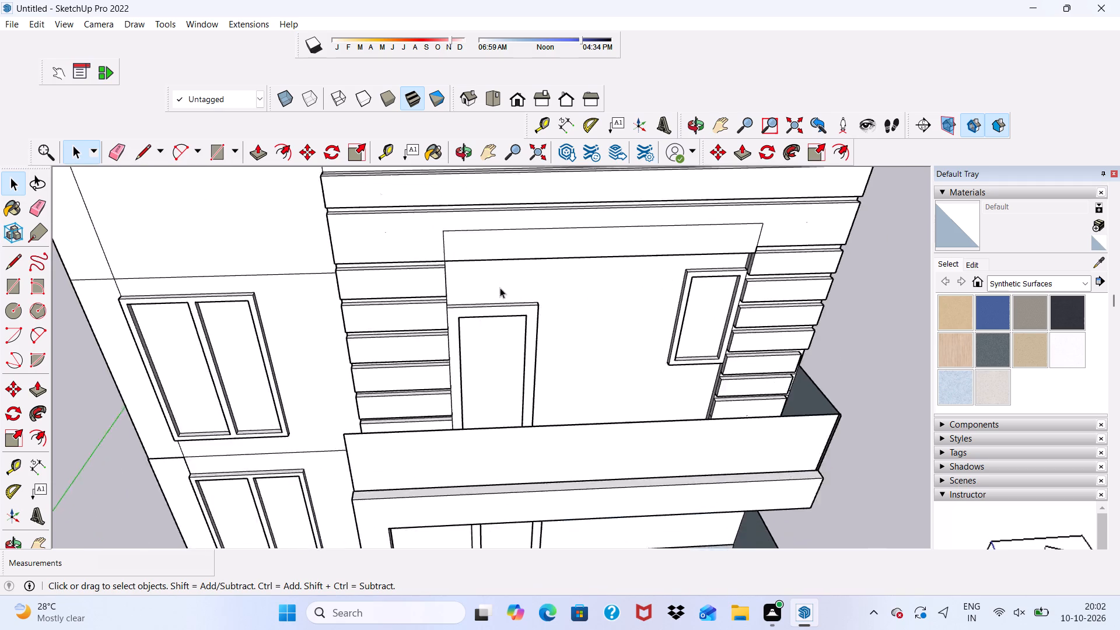
{"action": "scroll", "coordinate": [501, 296], "scroll_direction": "up", "scroll_amount": 5}
{"action": "scroll", "coordinate": [501, 297], "scroll_direction": "down", "scroll_amount": 1}
{"action": "scroll", "coordinate": [499, 315], "scroll_direction": "up", "scroll_amount": 5}
{"action": "scroll", "coordinate": [497, 316], "scroll_direction": "down", "scroll_amount": 1}
{"action": "scroll", "coordinate": [497, 316], "scroll_direction": "up", "scroll_amount": 4}
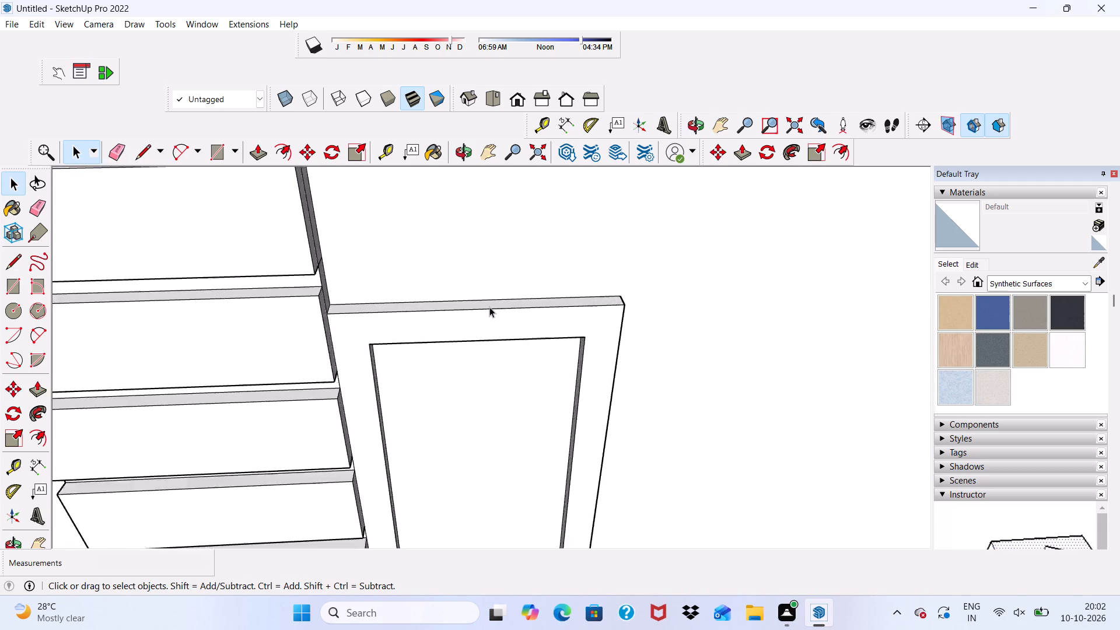
{"action": "scroll", "coordinate": [489, 307], "scroll_direction": "up", "scroll_amount": 1}
{"action": "scroll", "coordinate": [489, 306], "scroll_direction": "down", "scroll_amount": 1}
{"action": "scroll", "coordinate": [485, 304], "scroll_direction": "up", "scroll_amount": 4}
{"action": "left_click", "coordinate": [481, 303]}
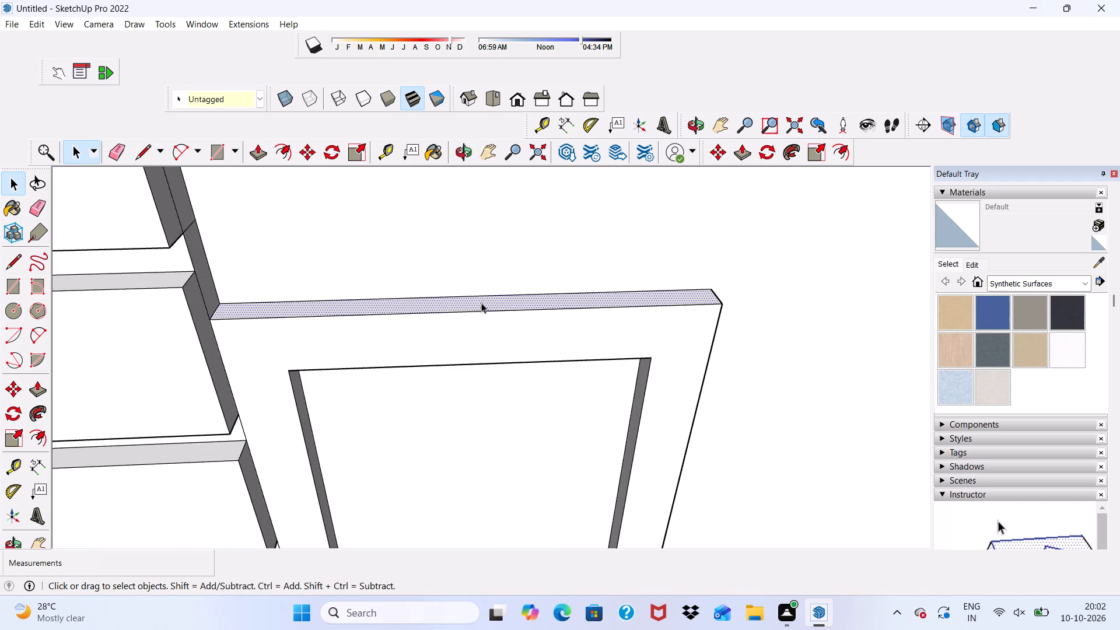
{"action": "left_click", "coordinate": [258, 155]}
{"action": "scroll", "coordinate": [391, 290], "scroll_direction": "up", "scroll_amount": 5}
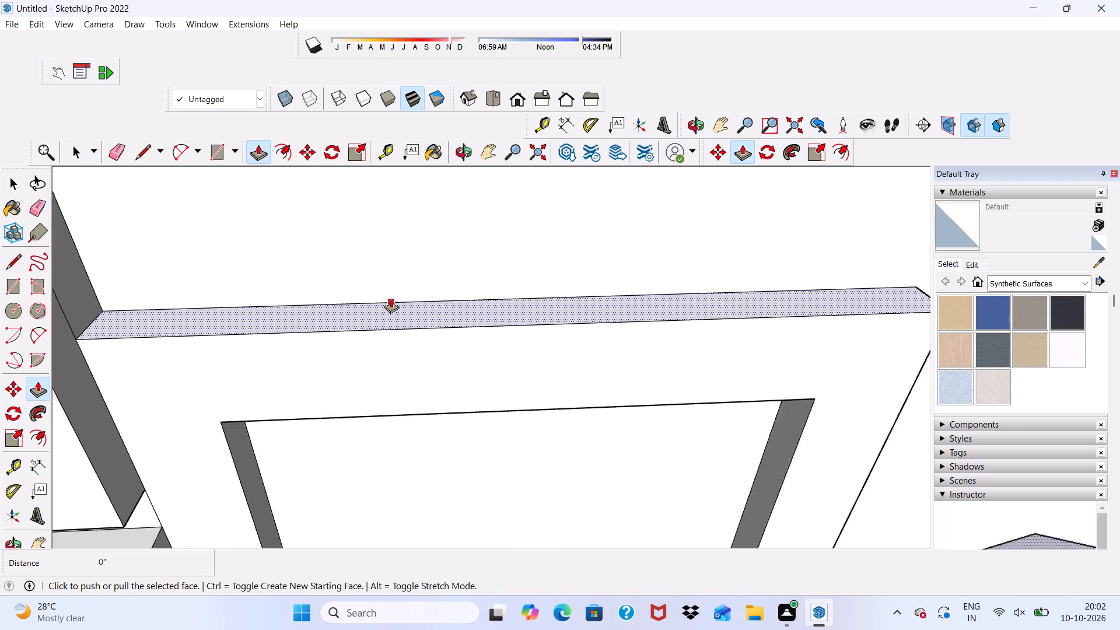
{"action": "scroll", "coordinate": [391, 299], "scroll_direction": "up", "scroll_amount": 1}
{"action": "left_click_drag", "start_coordinate": [394, 313], "coordinate": [362, 172]}
{"action": "double_click", "coordinate": [359, 163]}
{"action": "scroll", "coordinate": [356, 218], "scroll_direction": "down", "scroll_amount": 6}
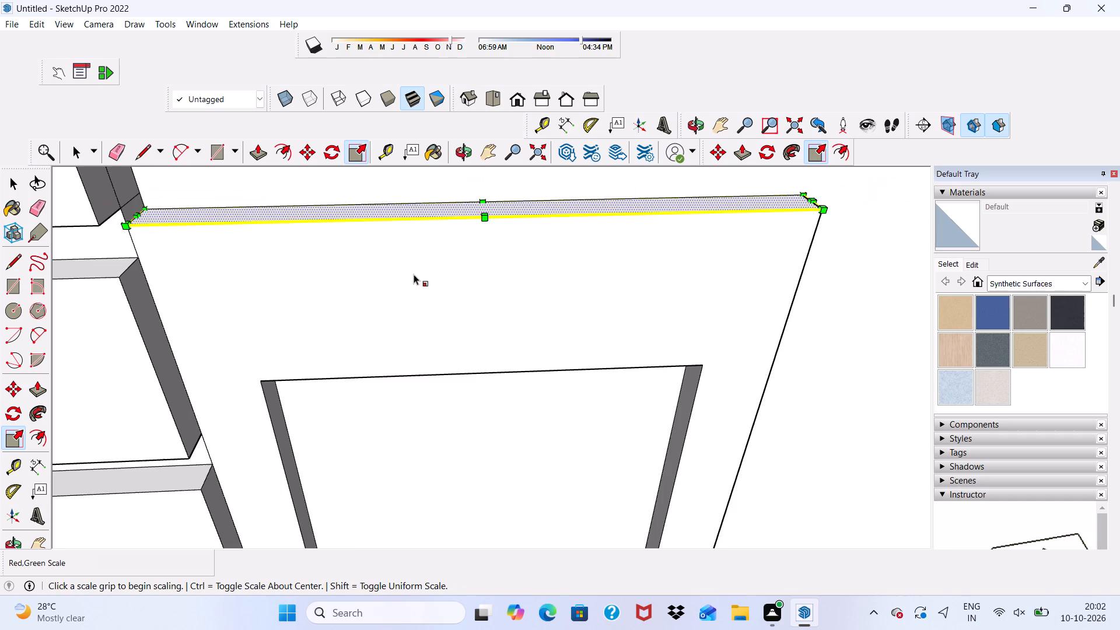
{"action": "scroll", "coordinate": [414, 274], "scroll_direction": "down", "scroll_amount": 3}
{"action": "key", "text": "space"}
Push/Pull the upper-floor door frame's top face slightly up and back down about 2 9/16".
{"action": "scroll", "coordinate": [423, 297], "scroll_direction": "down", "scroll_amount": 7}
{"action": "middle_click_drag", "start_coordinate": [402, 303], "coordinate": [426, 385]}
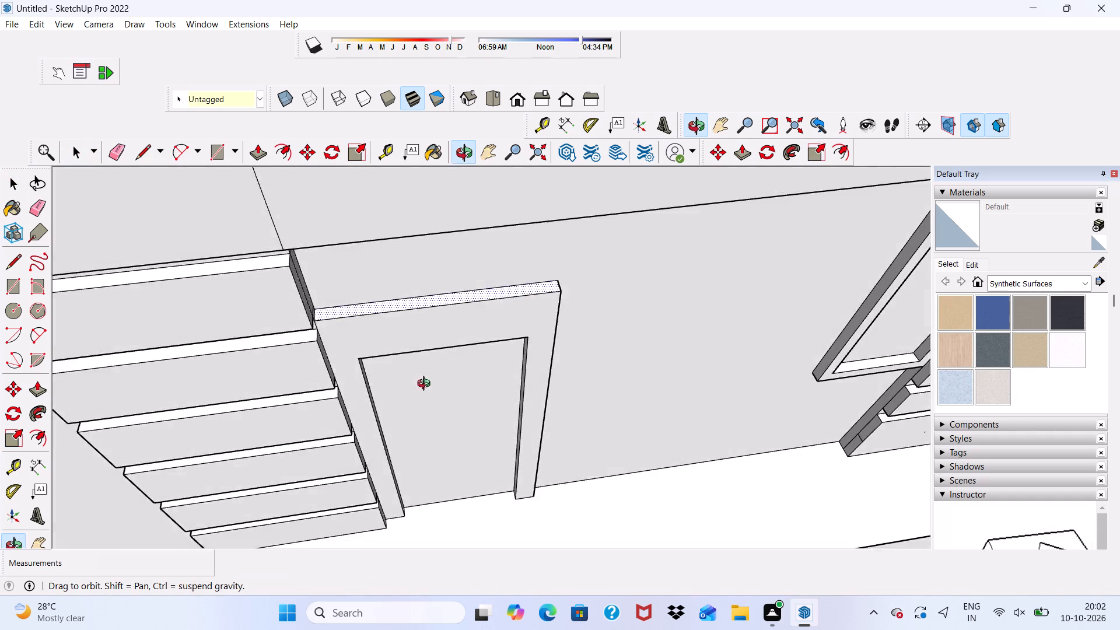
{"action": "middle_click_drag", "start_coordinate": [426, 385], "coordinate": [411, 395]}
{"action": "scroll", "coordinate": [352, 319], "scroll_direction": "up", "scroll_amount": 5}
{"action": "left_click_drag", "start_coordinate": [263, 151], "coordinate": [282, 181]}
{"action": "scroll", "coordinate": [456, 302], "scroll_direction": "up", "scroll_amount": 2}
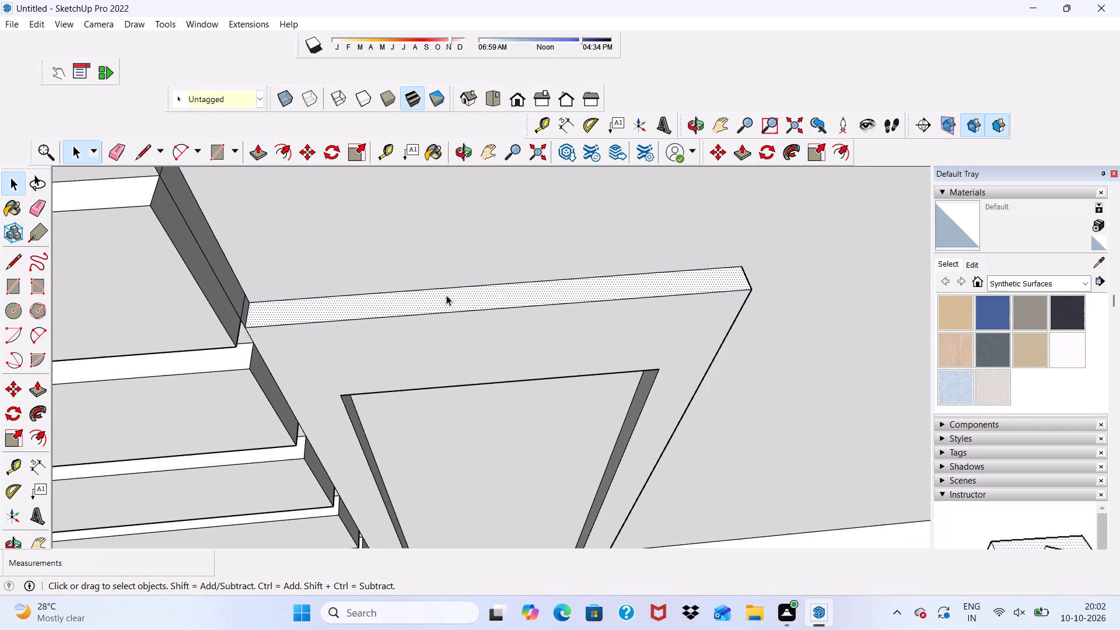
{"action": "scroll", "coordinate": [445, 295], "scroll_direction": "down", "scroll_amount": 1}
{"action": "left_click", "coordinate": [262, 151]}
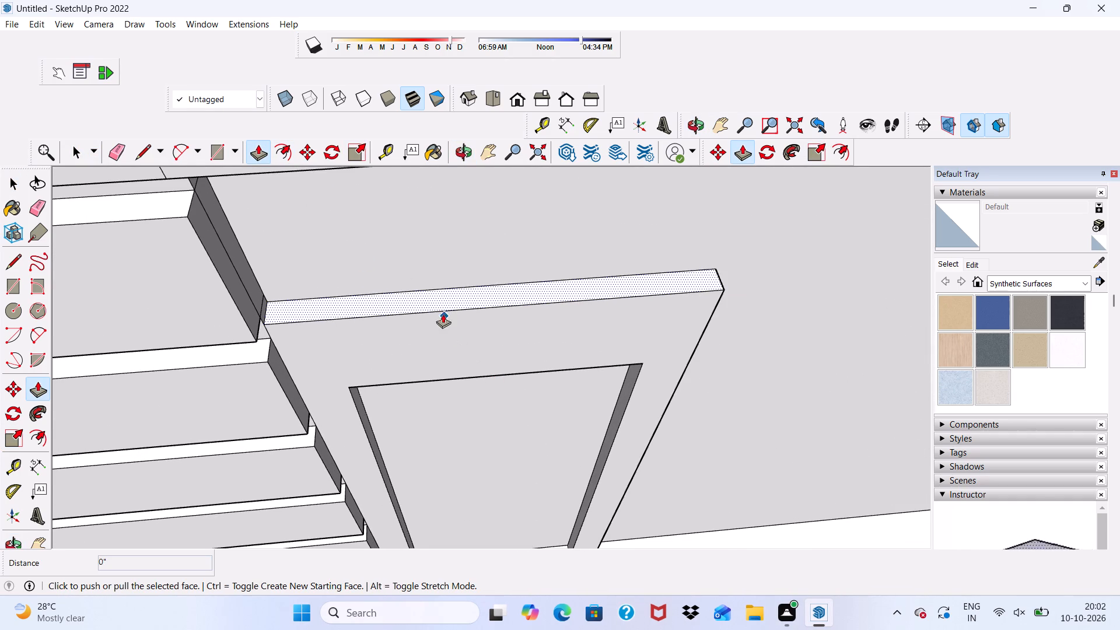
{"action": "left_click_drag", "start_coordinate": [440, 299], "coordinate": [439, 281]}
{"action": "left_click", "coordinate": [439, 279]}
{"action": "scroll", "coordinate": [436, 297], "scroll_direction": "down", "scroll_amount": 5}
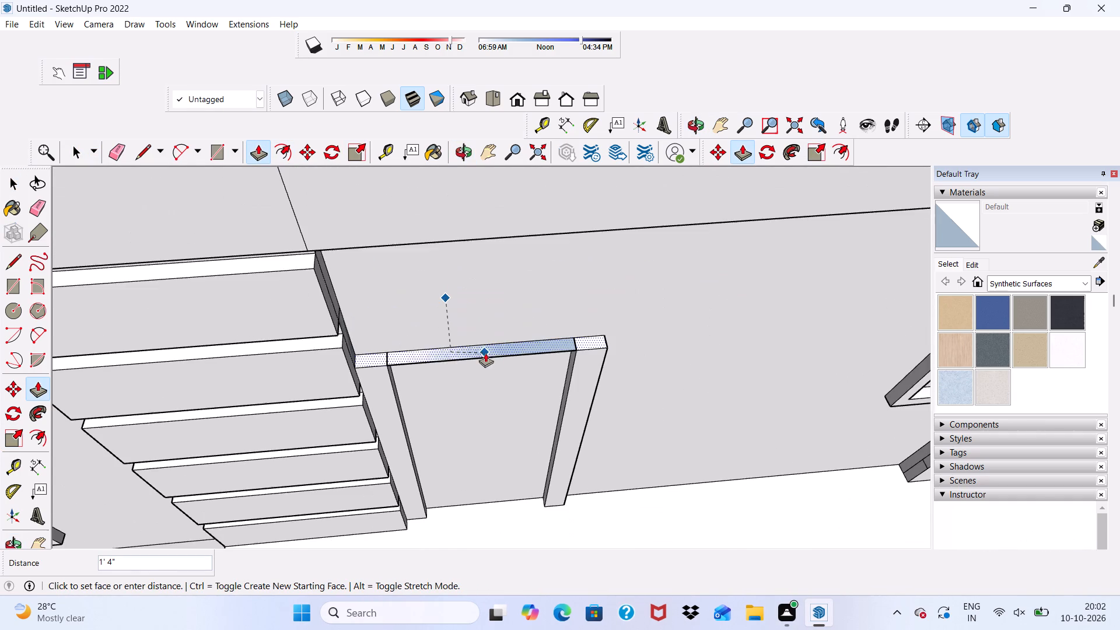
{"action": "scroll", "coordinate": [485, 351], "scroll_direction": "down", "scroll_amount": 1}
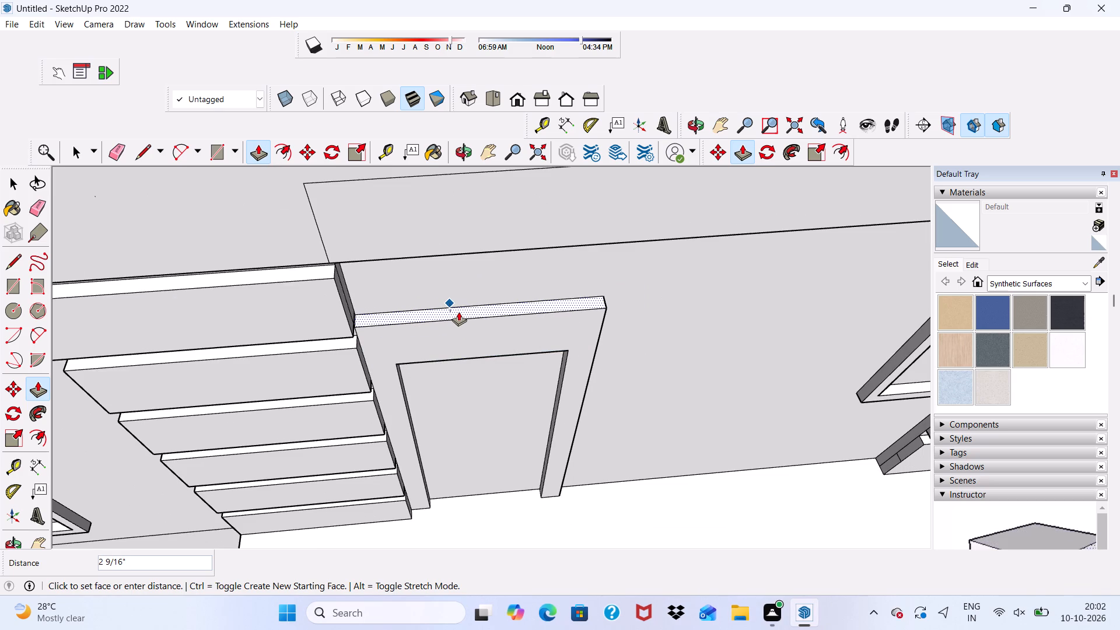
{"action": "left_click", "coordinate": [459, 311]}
Push/Pull the head face of the upper-floor door frame's opening upward in several pulls, the last about 4 7/16".
{"action": "scroll", "coordinate": [480, 372], "scroll_direction": "down", "scroll_amount": 2}
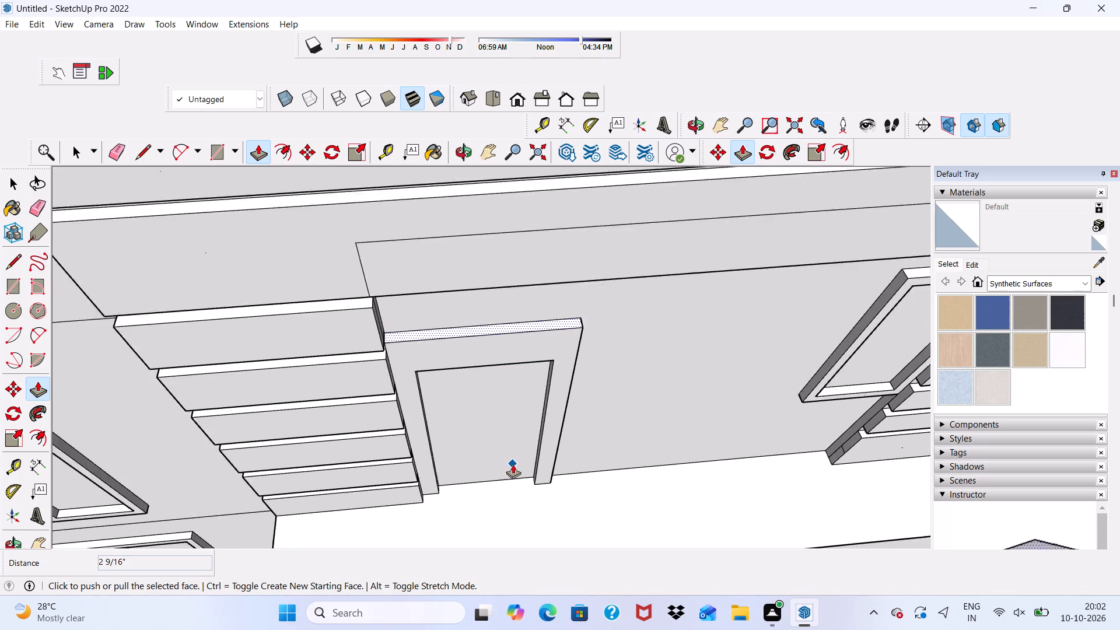
{"action": "scroll", "coordinate": [513, 464], "scroll_direction": "down", "scroll_amount": 2}
{"action": "middle_click_drag", "start_coordinate": [513, 465], "coordinate": [448, 235]}
{"action": "scroll", "coordinate": [448, 235], "scroll_direction": "up", "scroll_amount": 3}
{"action": "key", "text": "space"}
{"action": "key", "text": "space"}
{"action": "middle_click_drag", "start_coordinate": [470, 333], "coordinate": [449, 234]}
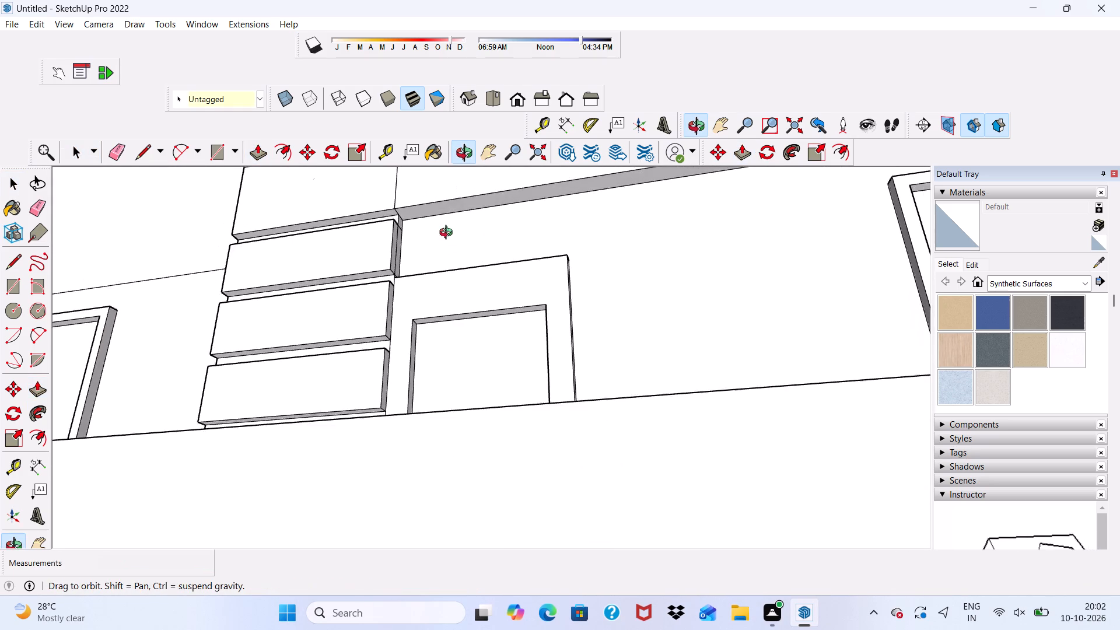
{"action": "middle_click_drag", "start_coordinate": [449, 234], "coordinate": [449, 234]}
{"action": "scroll", "coordinate": [442, 362], "scroll_direction": "up", "scroll_amount": 5}
{"action": "scroll", "coordinate": [444, 296], "scroll_direction": "up", "scroll_amount": 6}
{"action": "left_click", "coordinate": [444, 285]}
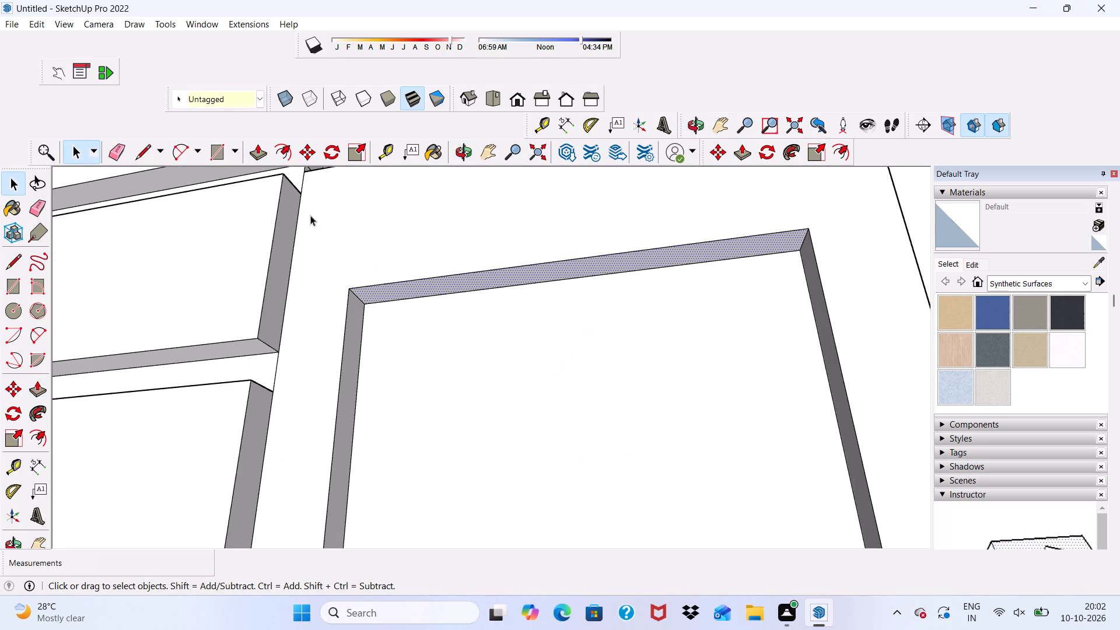
{"action": "left_click", "coordinate": [260, 153]}
{"action": "scroll", "coordinate": [444, 330], "scroll_direction": "up", "scroll_amount": 2}
{"action": "left_click_drag", "start_coordinate": [429, 278], "coordinate": [436, 236]}
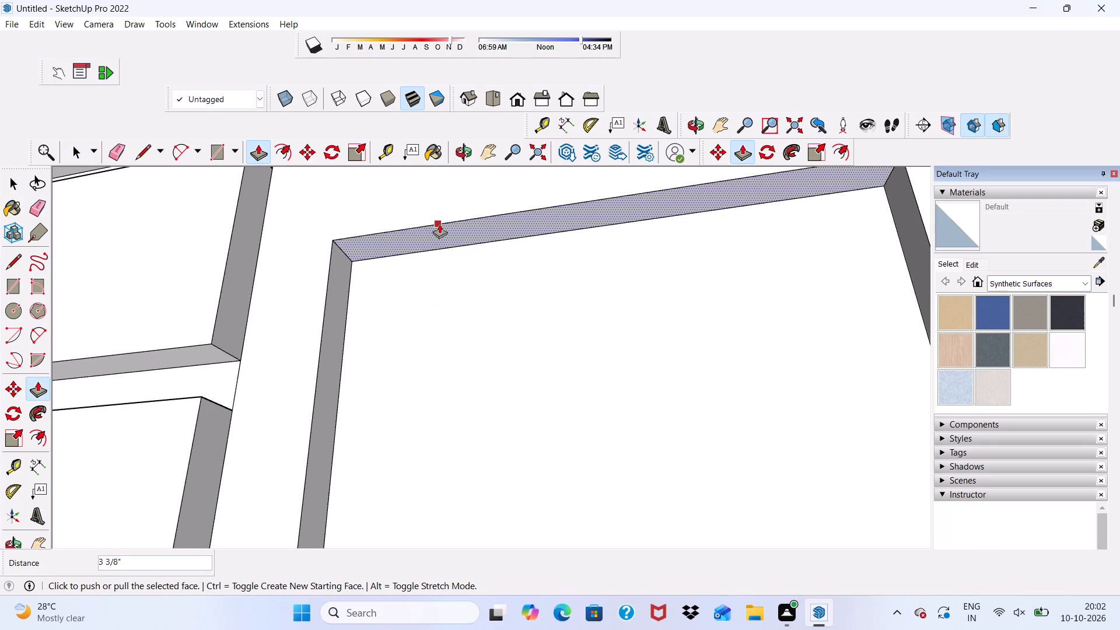
{"action": "left_click", "coordinate": [444, 211]}
{"action": "scroll", "coordinate": [446, 251], "scroll_direction": "down", "scroll_amount": 8}
{"action": "scroll", "coordinate": [489, 278], "scroll_direction": "up", "scroll_amount": 4}
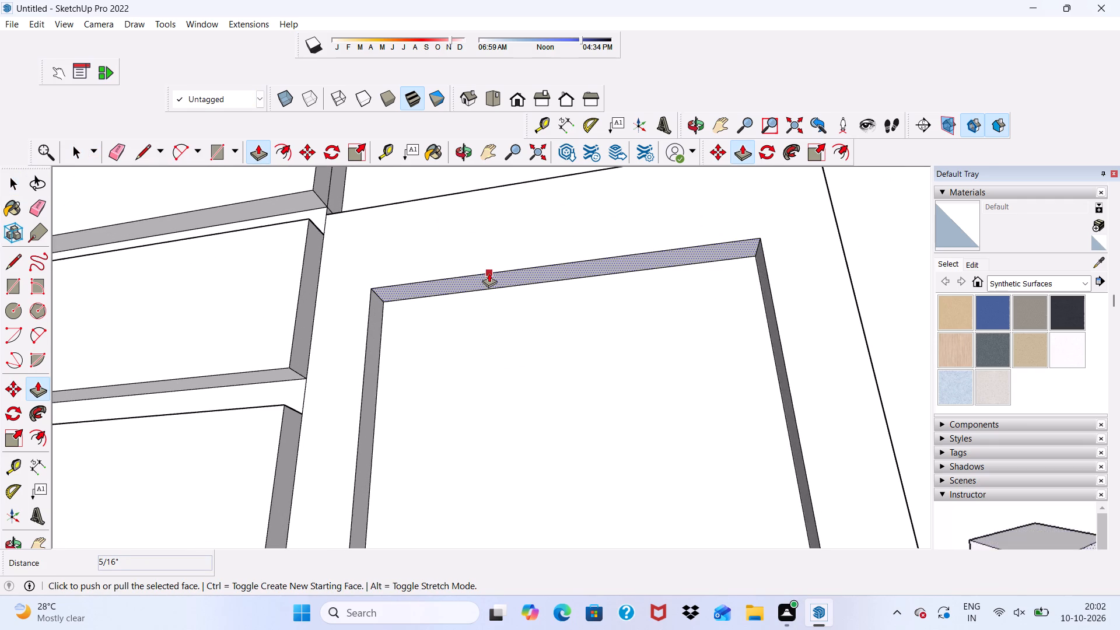
{"action": "left_click_drag", "start_coordinate": [489, 273], "coordinate": [487, 233]}
{"action": "scroll", "coordinate": [493, 247], "scroll_direction": "down", "scroll_amount": 9}
{"action": "middle_click_drag", "start_coordinate": [583, 308], "coordinate": [678, 419]}
{"action": "scroll", "coordinate": [625, 394], "scroll_direction": "down", "scroll_amount": 4}
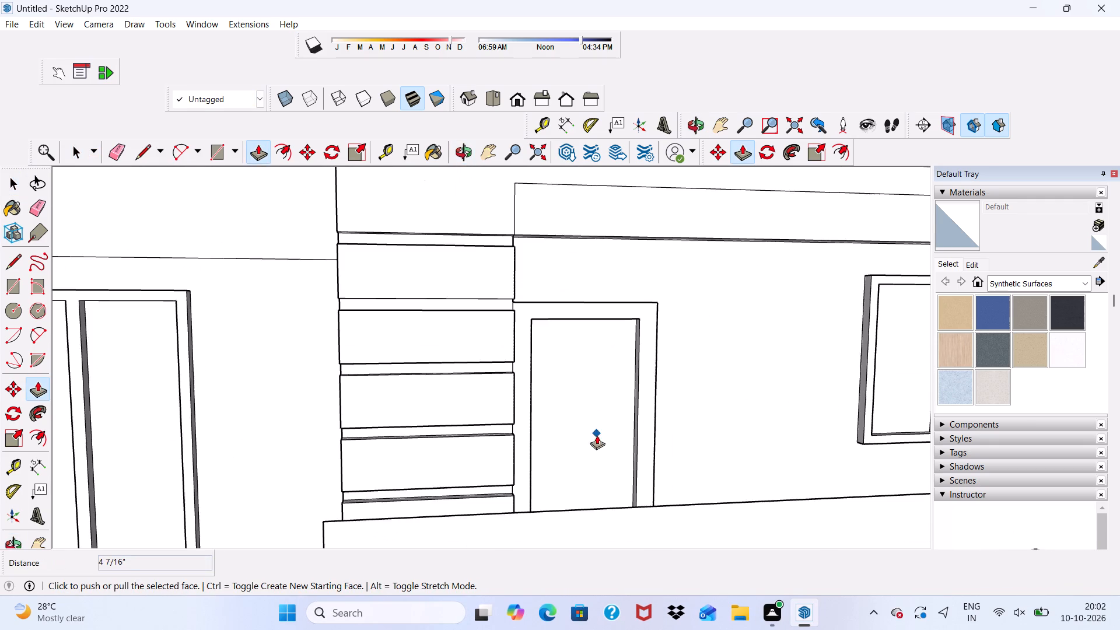
Examine the recess's right side face above the window and the wall between the door and window.
{"action": "key", "text": "space"}
{"action": "scroll", "coordinate": [587, 386], "scroll_direction": "down", "scroll_amount": 5}
{"action": "scroll", "coordinate": [813, 274], "scroll_direction": "up", "scroll_amount": 3}
{"action": "scroll", "coordinate": [783, 331], "scroll_direction": "up", "scroll_amount": 3}
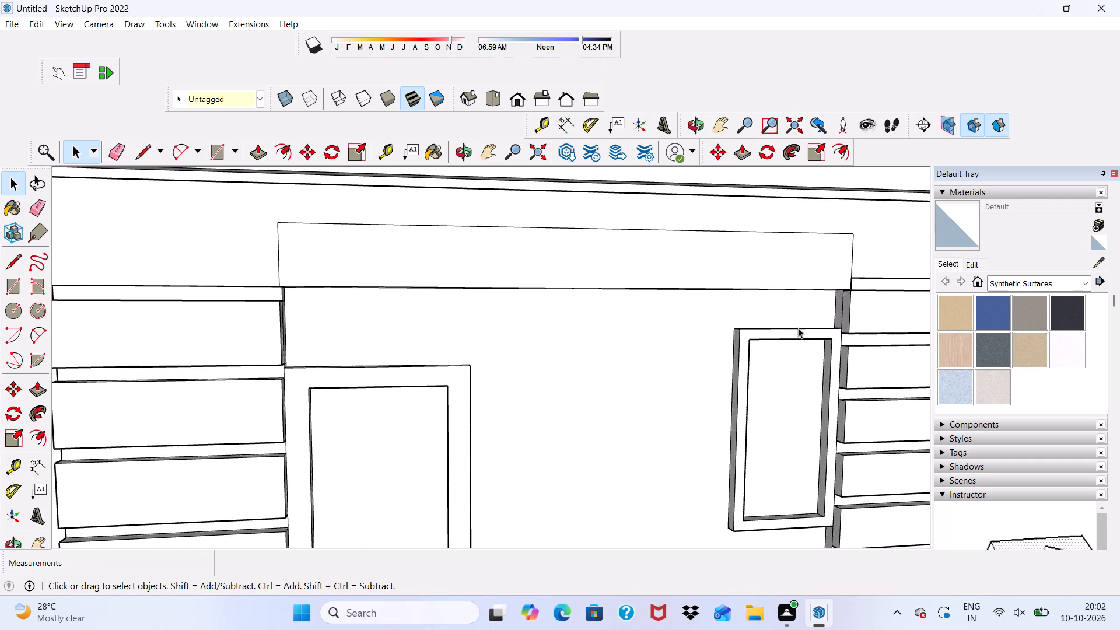
{"action": "scroll", "coordinate": [798, 328], "scroll_direction": "up", "scroll_amount": 14}
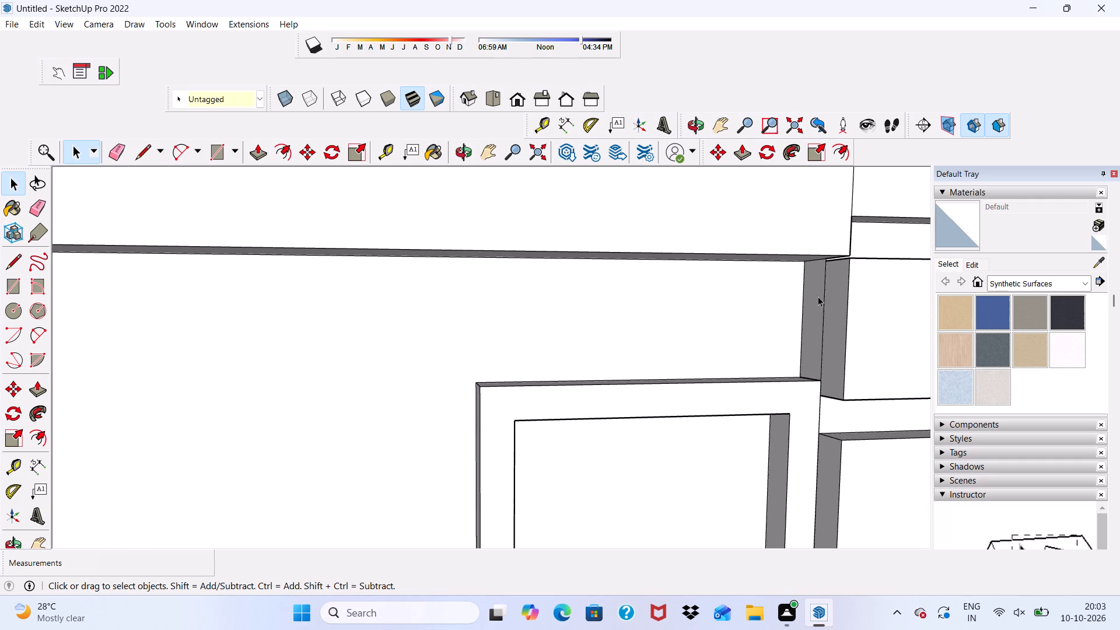
{"action": "left_click", "coordinate": [818, 296]}
{"action": "scroll", "coordinate": [776, 311], "scroll_direction": "down", "scroll_amount": 5}
{"action": "middle_click_drag", "start_coordinate": [764, 335], "coordinate": [626, 202]}
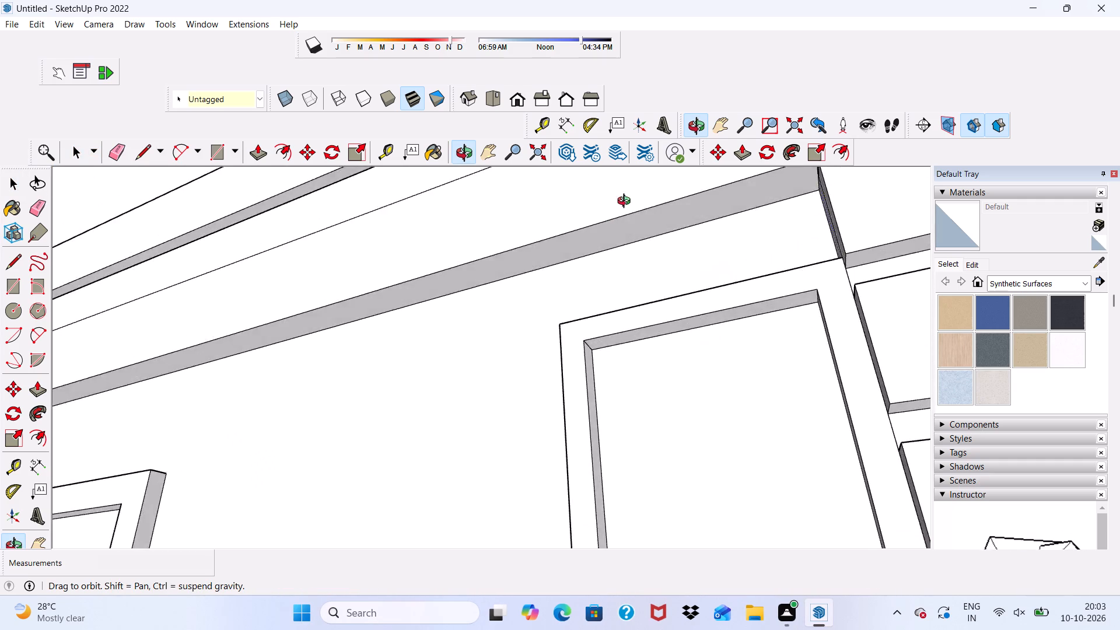
{"action": "middle_click_drag", "start_coordinate": [626, 202], "coordinate": [749, 194]}
{"action": "scroll", "coordinate": [621, 328], "scroll_direction": "down", "scroll_amount": 5}
{"action": "middle_click_drag", "start_coordinate": [724, 339], "coordinate": [729, 503]}
{"action": "scroll", "coordinate": [742, 421], "scroll_direction": "up", "scroll_amount": 1}
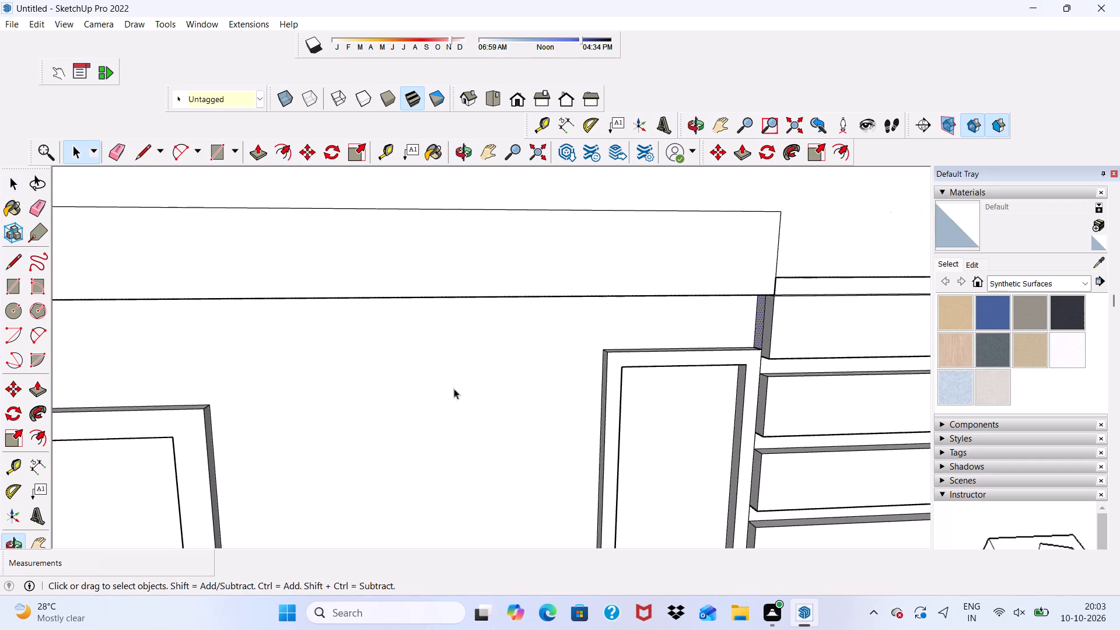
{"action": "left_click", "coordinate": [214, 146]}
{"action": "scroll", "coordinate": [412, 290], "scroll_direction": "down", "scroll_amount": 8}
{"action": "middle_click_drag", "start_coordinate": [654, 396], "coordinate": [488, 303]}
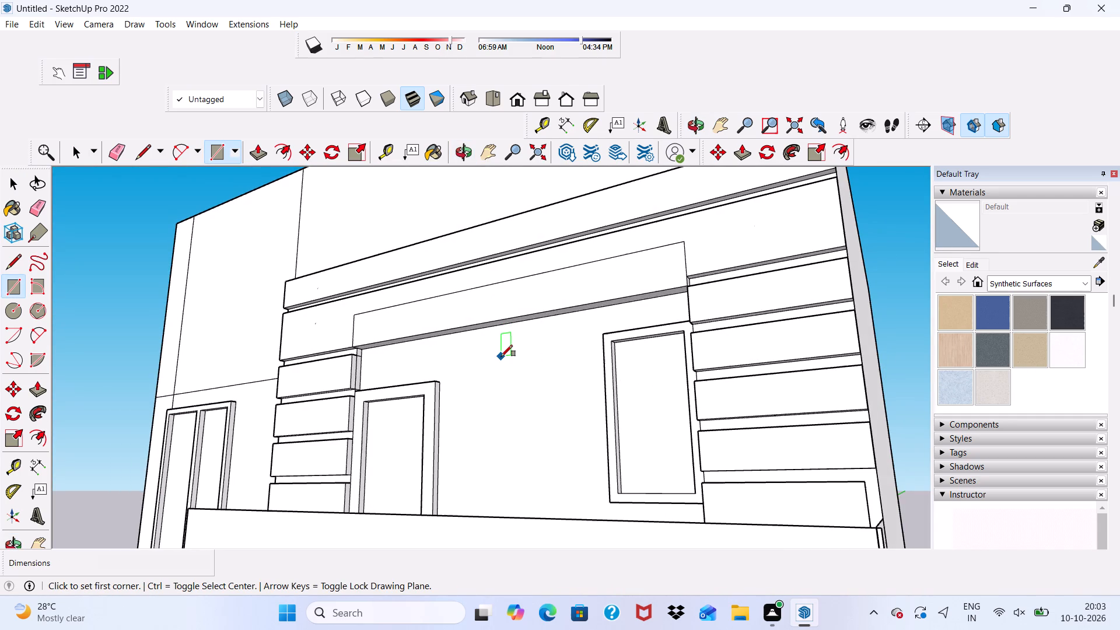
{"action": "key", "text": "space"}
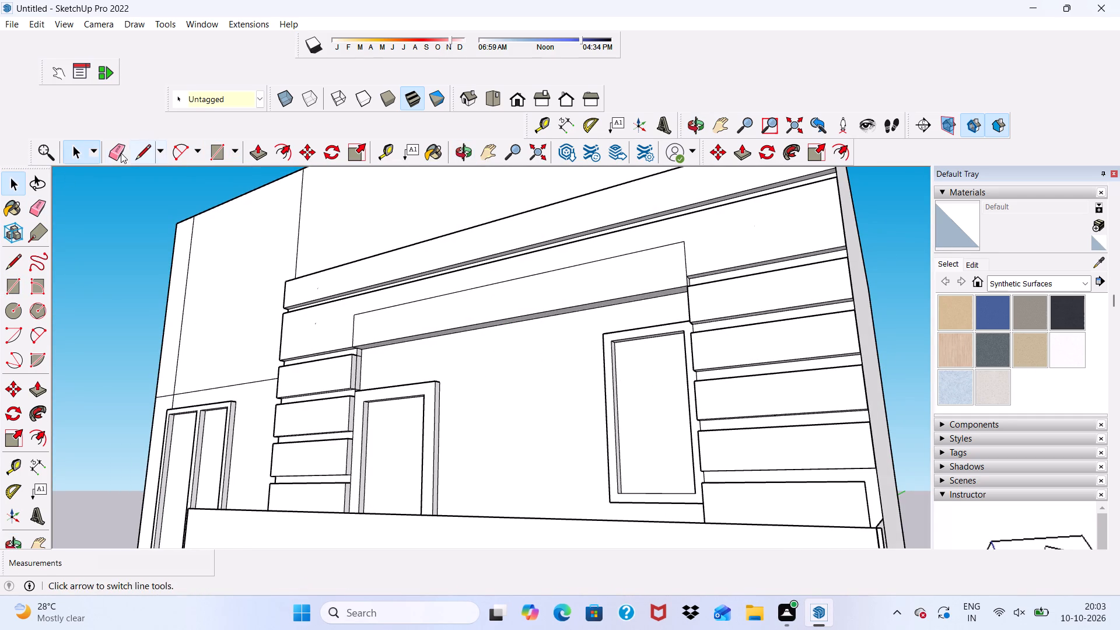
Erase the leftover rectangular outline's top and two side edges from the wide band above the upper recess.
{"action": "left_click_drag", "start_coordinate": [112, 155], "coordinate": [127, 162]}
{"action": "scroll", "coordinate": [484, 380], "scroll_direction": "up", "scroll_amount": 1}
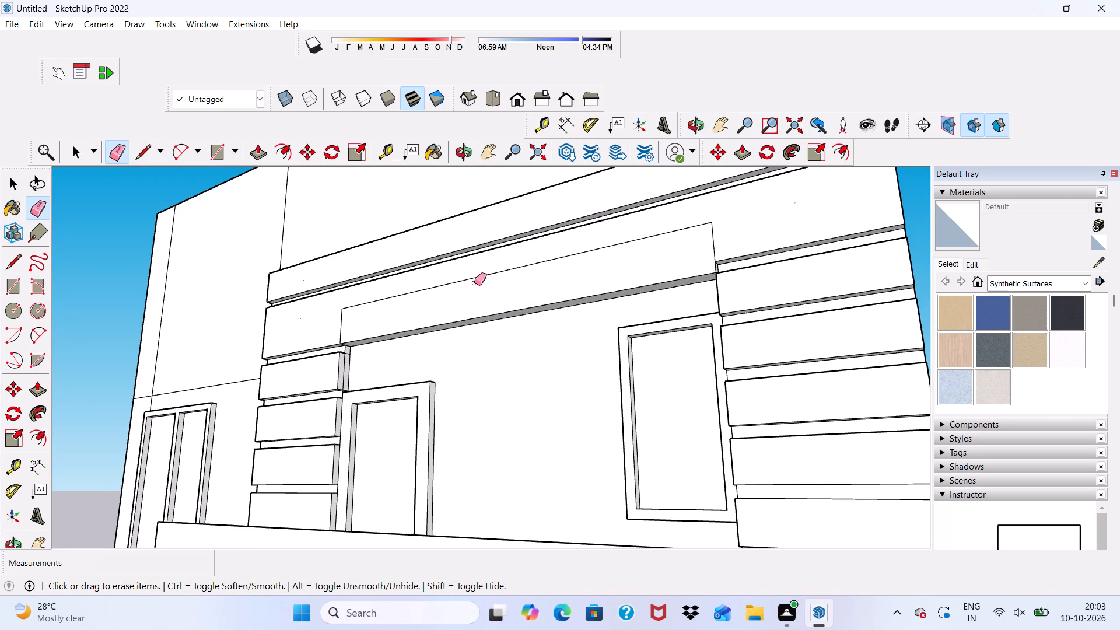
{"action": "left_click", "coordinate": [474, 283]}
{"action": "left_click_drag", "start_coordinate": [477, 269], "coordinate": [478, 281]}
{"action": "scroll", "coordinate": [345, 293], "scroll_direction": "up", "scroll_amount": 3}
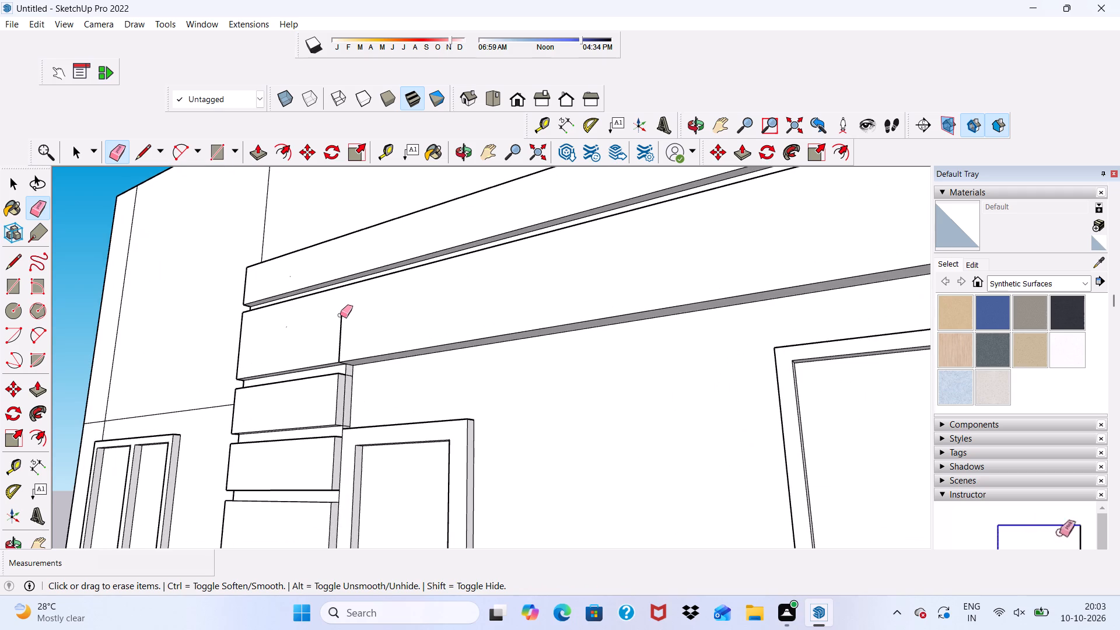
{"action": "left_click_drag", "start_coordinate": [341, 325], "coordinate": [342, 335]}
{"action": "scroll", "coordinate": [343, 336], "scroll_direction": "down", "scroll_amount": 5}
{"action": "scroll", "coordinate": [704, 316], "scroll_direction": "up", "scroll_amount": 1}
{"action": "left_click_drag", "start_coordinate": [689, 265], "coordinate": [704, 258]}
{"action": "scroll", "coordinate": [653, 266], "scroll_direction": "down", "scroll_amount": 9}
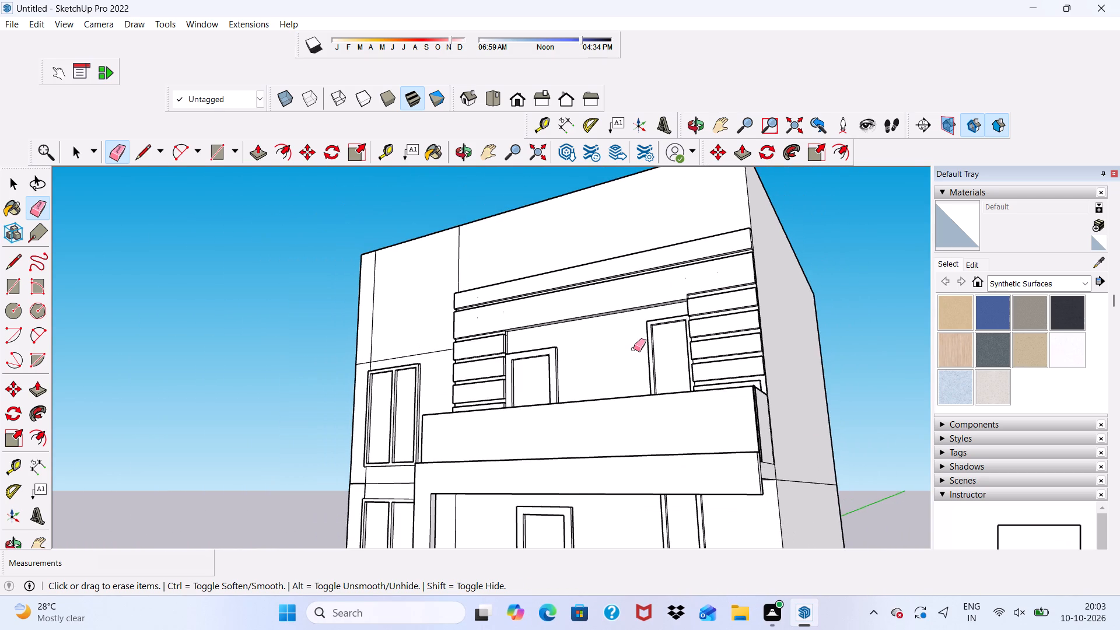
Erase the short seam edge on the wide band's underside at the inner corner of the left strips.
{"action": "middle_click_drag", "start_coordinate": [639, 356], "coordinate": [701, 360]}
{"action": "key", "text": "space"}
{"action": "scroll", "coordinate": [579, 331], "scroll_direction": "down", "scroll_amount": 4}
{"action": "middle_click_drag", "start_coordinate": [587, 344], "coordinate": [520, 325]}
{"action": "scroll", "coordinate": [535, 282], "scroll_direction": "up", "scroll_amount": 9}
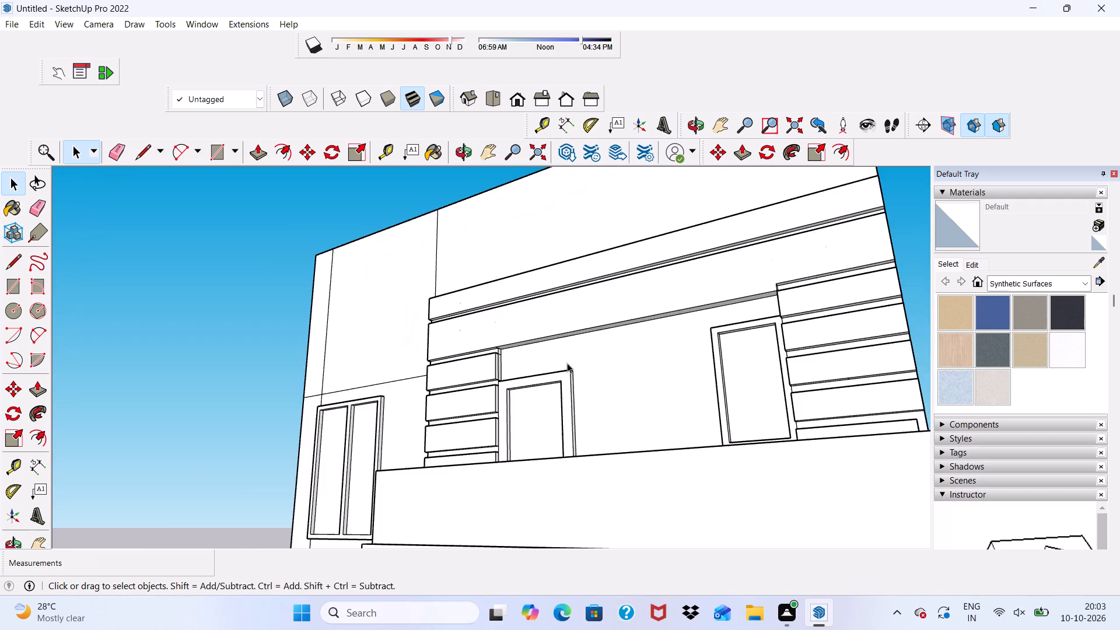
{"action": "scroll", "coordinate": [567, 363], "scroll_direction": "up", "scroll_amount": 9}
{"action": "scroll", "coordinate": [507, 318], "scroll_direction": "up", "scroll_amount": 2}
{"action": "scroll", "coordinate": [466, 313], "scroll_direction": "down", "scroll_amount": 3}
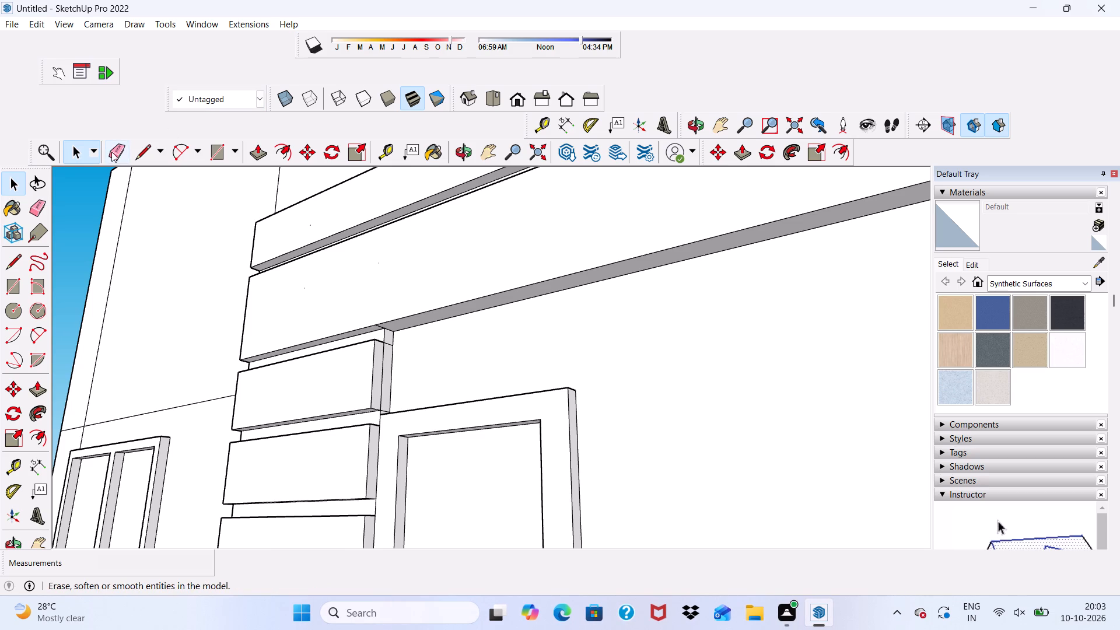
{"action": "left_click_drag", "start_coordinate": [113, 150], "coordinate": [131, 163]}
{"action": "scroll", "coordinate": [414, 327], "scroll_direction": "up", "scroll_amount": 7}
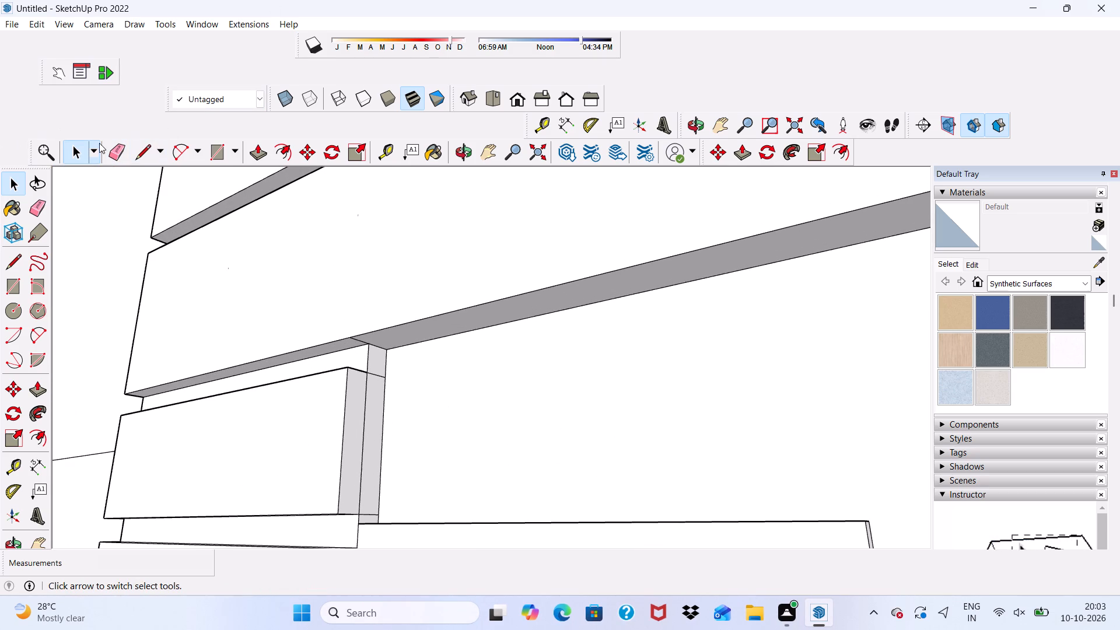
{"action": "left_click_drag", "start_coordinate": [114, 153], "coordinate": [128, 167]}
{"action": "scroll", "coordinate": [310, 327], "scroll_direction": "up", "scroll_amount": 8}
{"action": "scroll", "coordinate": [388, 327], "scroll_direction": "down", "scroll_amount": 1}
{"action": "scroll", "coordinate": [185, 192], "scroll_direction": "up", "scroll_amount": 1}
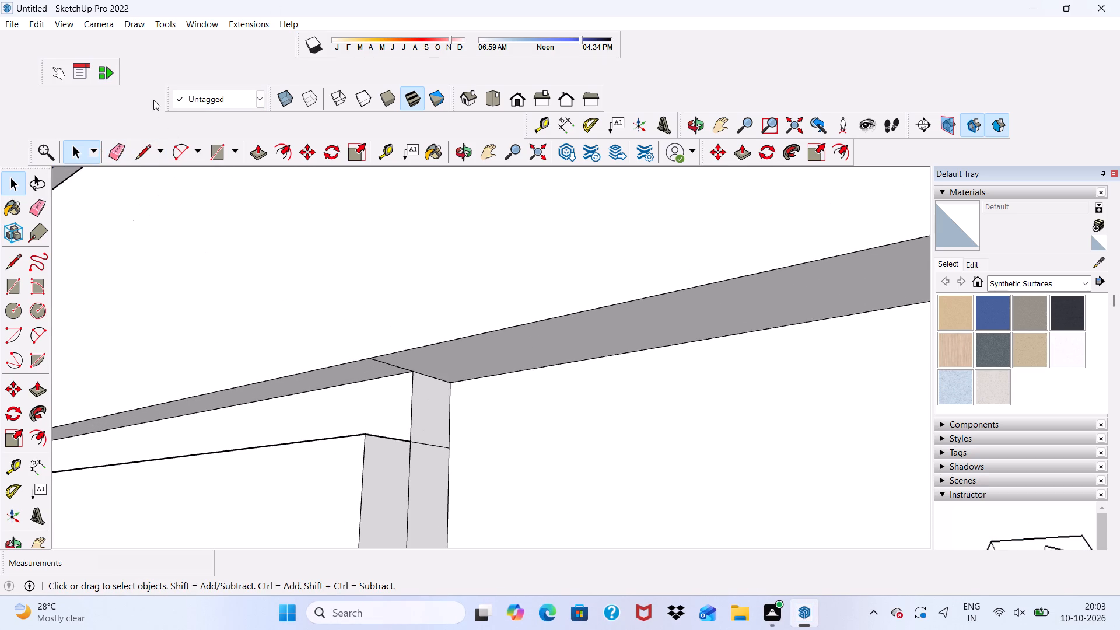
{"action": "left_click", "coordinate": [122, 152]}
{"action": "scroll", "coordinate": [364, 357], "scroll_direction": "up", "scroll_amount": 3}
{"action": "left_click", "coordinate": [396, 367]}
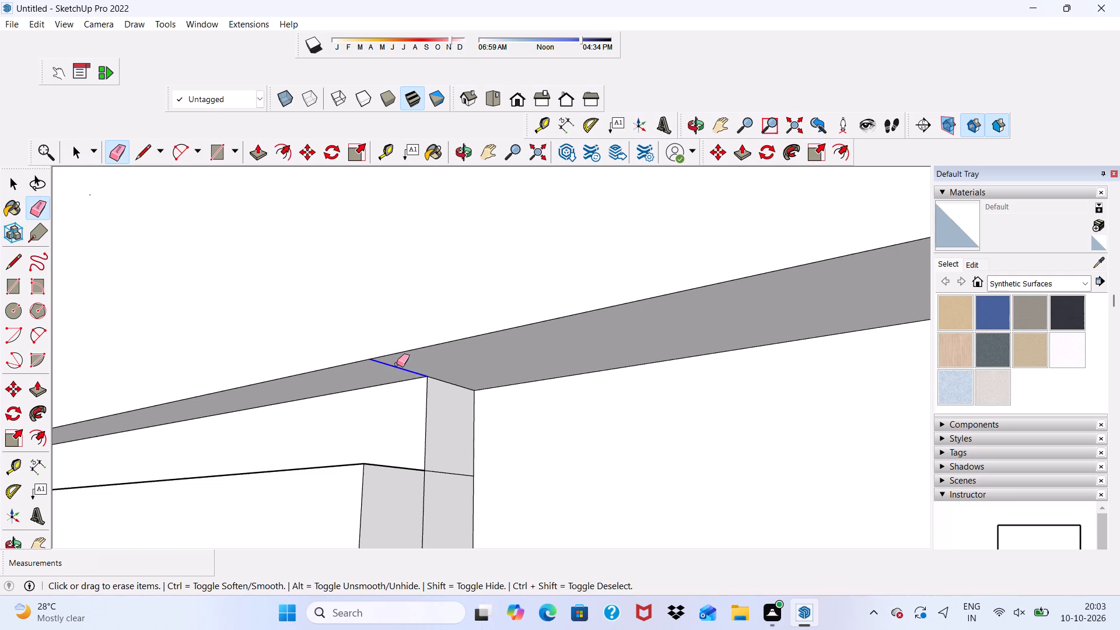
{"action": "left_click", "coordinate": [397, 364]}
{"action": "scroll", "coordinate": [397, 367], "scroll_direction": "down", "scroll_amount": 9}
{"action": "key", "text": "space"}
Push/Pull the wide band's underside over the recess and left strips upward 6 9/16".
{"action": "scroll", "coordinate": [425, 341], "scroll_direction": "down", "scroll_amount": 3}
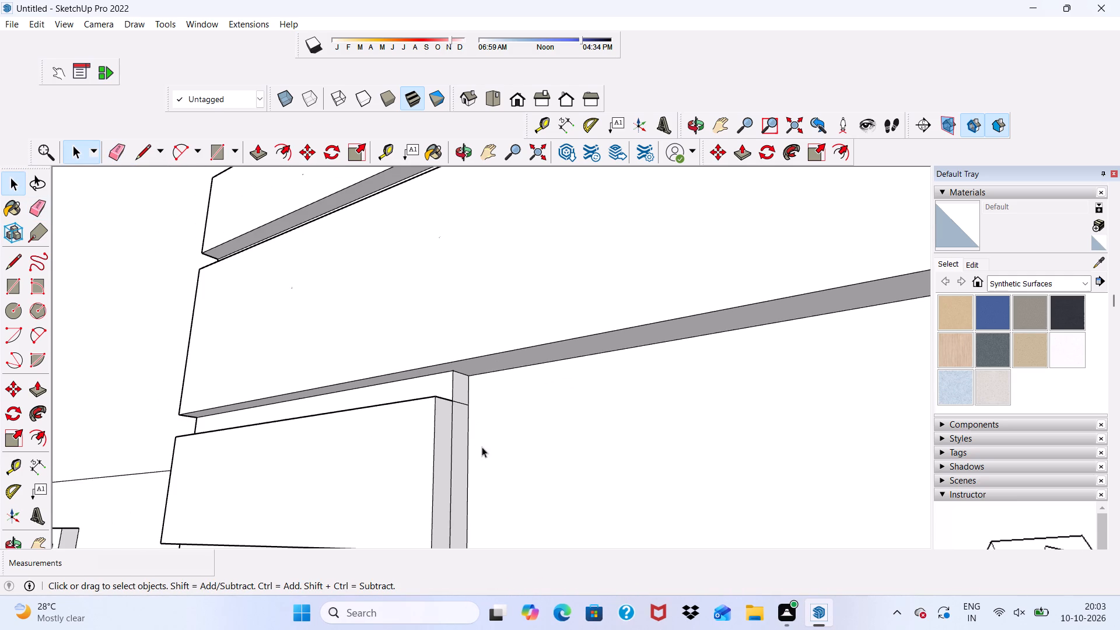
{"action": "middle_click_drag", "start_coordinate": [463, 435], "coordinate": [603, 392]}
{"action": "scroll", "coordinate": [596, 349], "scroll_direction": "up", "scroll_amount": 2}
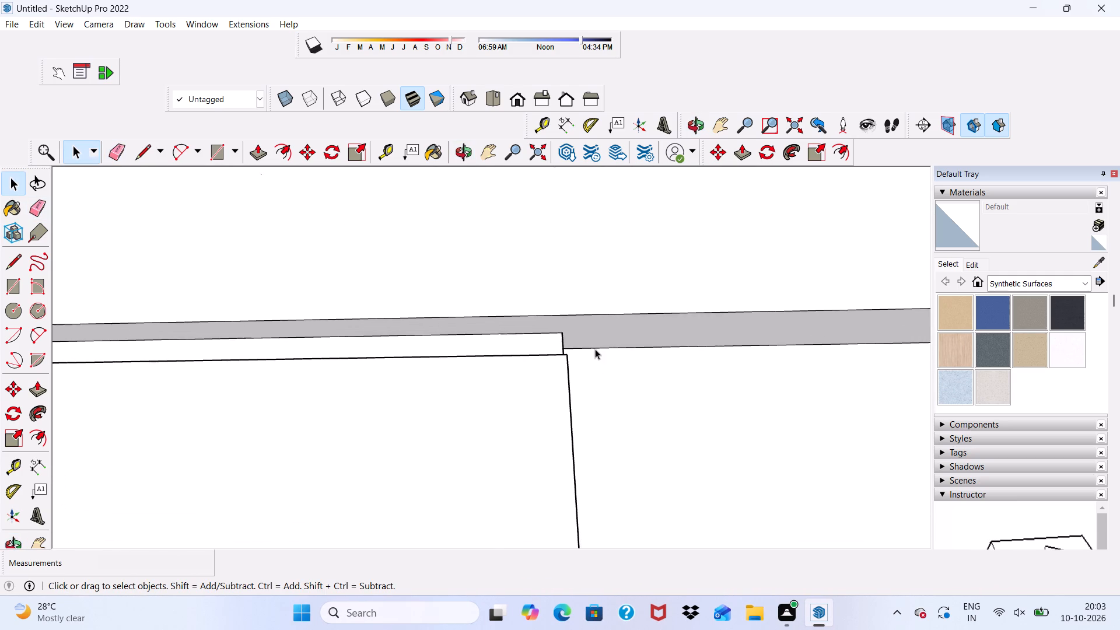
{"action": "scroll", "coordinate": [595, 349], "scroll_direction": "up", "scroll_amount": 3}
{"action": "scroll", "coordinate": [594, 346], "scroll_direction": "down", "scroll_amount": 1}
{"action": "left_click", "coordinate": [593, 339]}
{"action": "left_click", "coordinate": [257, 156]}
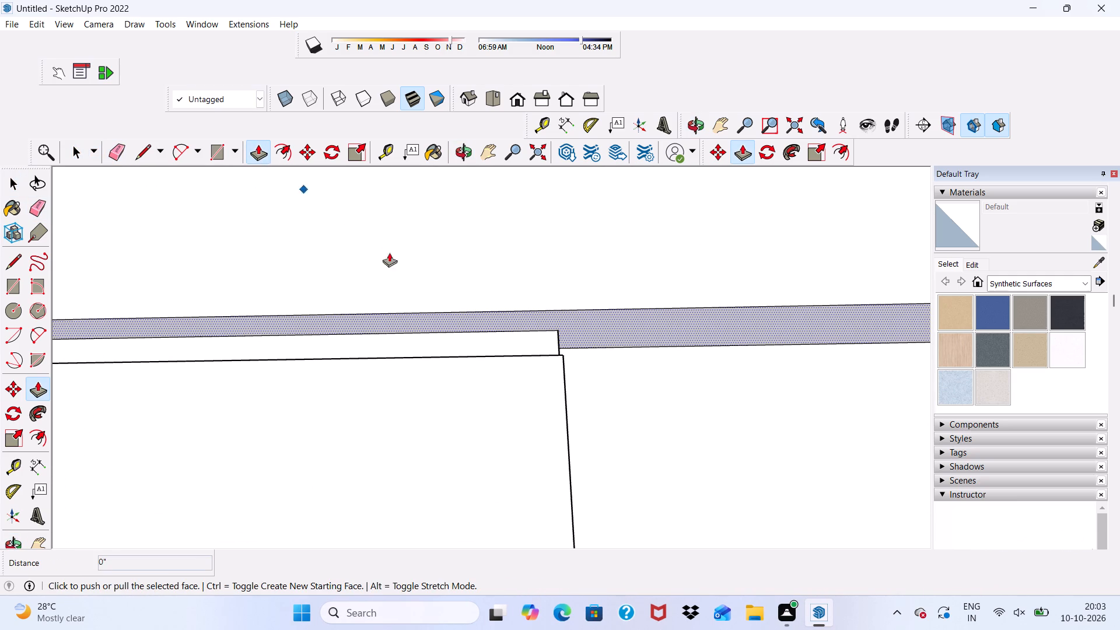
{"action": "left_click_drag", "start_coordinate": [614, 334], "coordinate": [608, 262]}
{"action": "scroll", "coordinate": [556, 283], "scroll_direction": "down", "scroll_amount": 5}
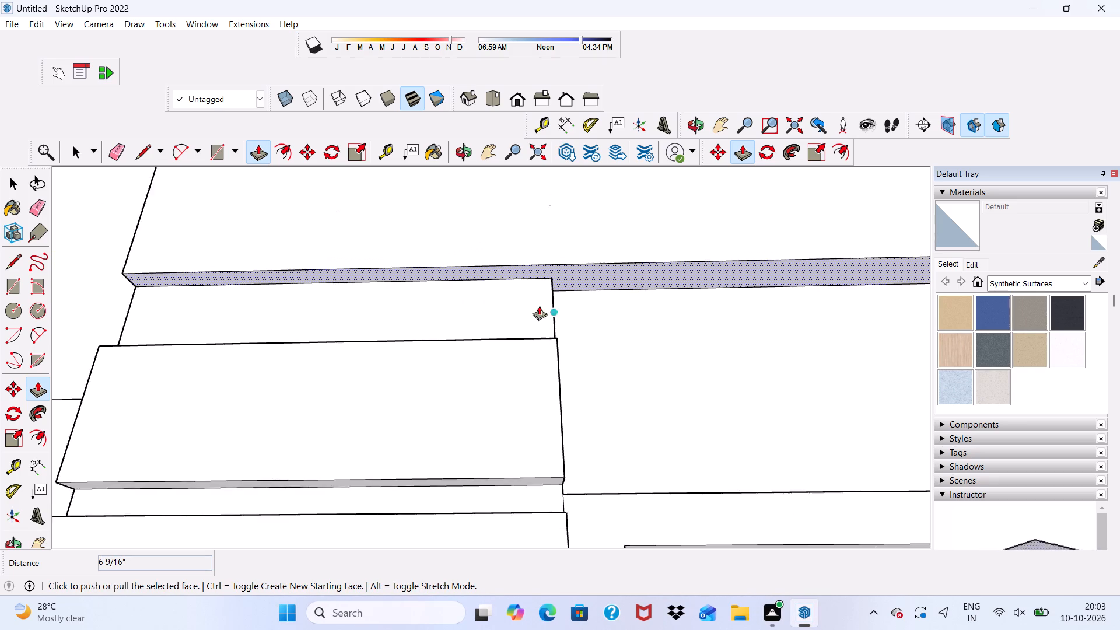
{"action": "scroll", "coordinate": [467, 317], "scroll_direction": "down", "scroll_amount": 11}
{"action": "scroll", "coordinate": [554, 283], "scroll_direction": "down", "scroll_amount": 8}
{"action": "middle_click_drag", "start_coordinate": [502, 318], "coordinate": [514, 369]}
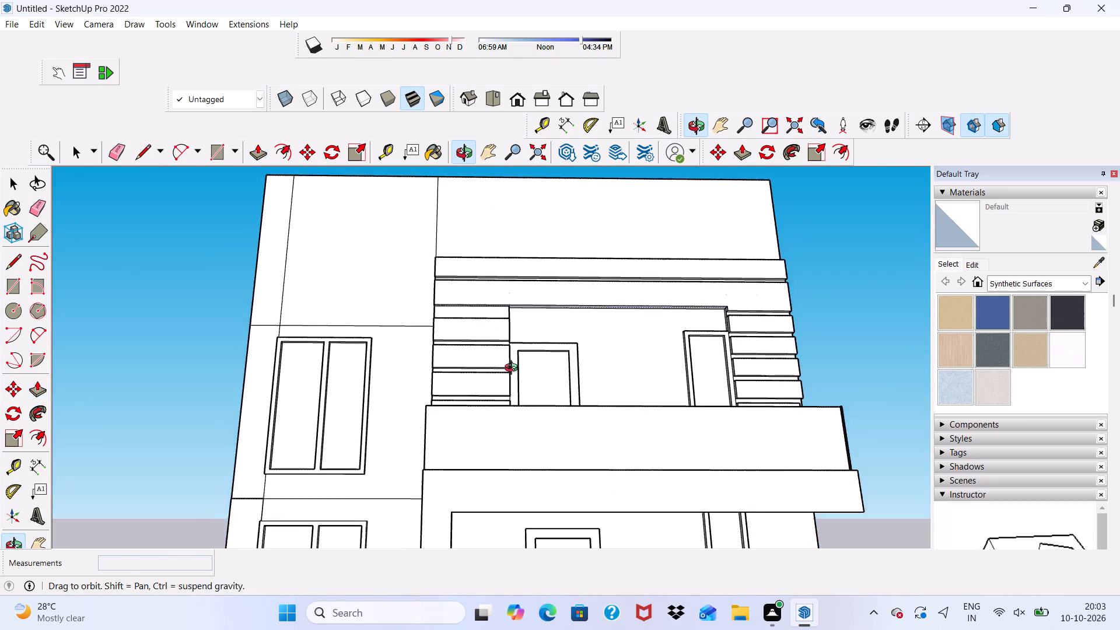
{"action": "middle_click_drag", "start_coordinate": [514, 369], "coordinate": [513, 372]}
{"action": "scroll", "coordinate": [619, 296], "scroll_direction": "up", "scroll_amount": 11}
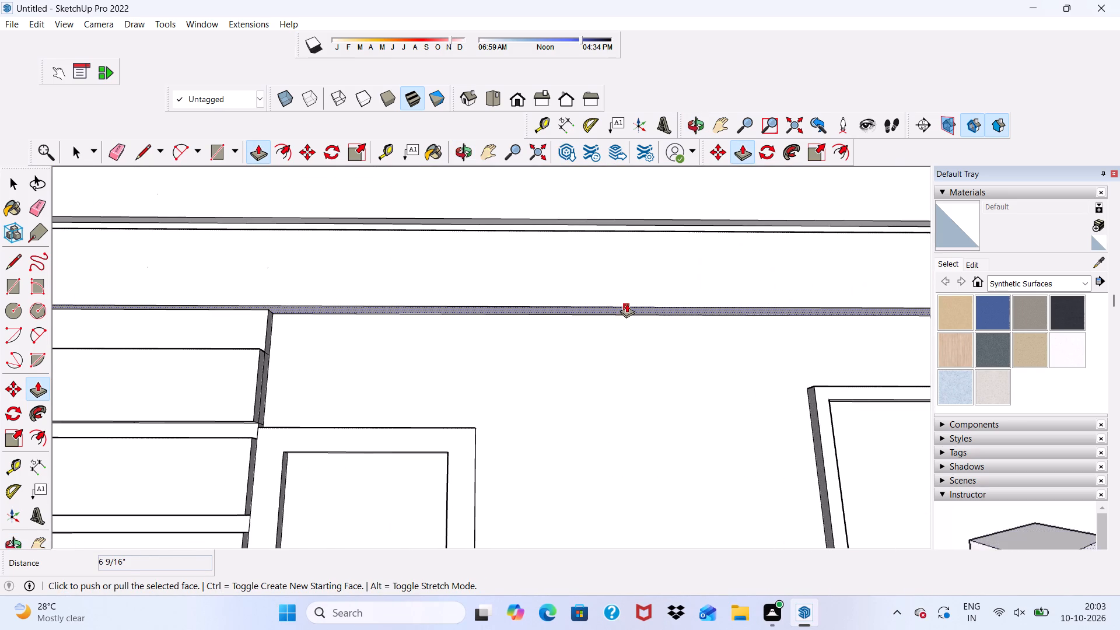
{"action": "left_click", "coordinate": [626, 303]}
{"action": "scroll", "coordinate": [516, 346], "scroll_direction": "down", "scroll_amount": 5}
{"action": "key", "text": "space"}
Push/Pull the wide band's underside above the right strips up level with the recess underside, ending with a pull of about 1/16".
{"action": "scroll", "coordinate": [800, 337], "scroll_direction": "up", "scroll_amount": 7}
{"action": "middle_click_drag", "start_coordinate": [801, 330], "coordinate": [753, 246]}
{"action": "scroll", "coordinate": [747, 303], "scroll_direction": "up", "scroll_amount": 9}
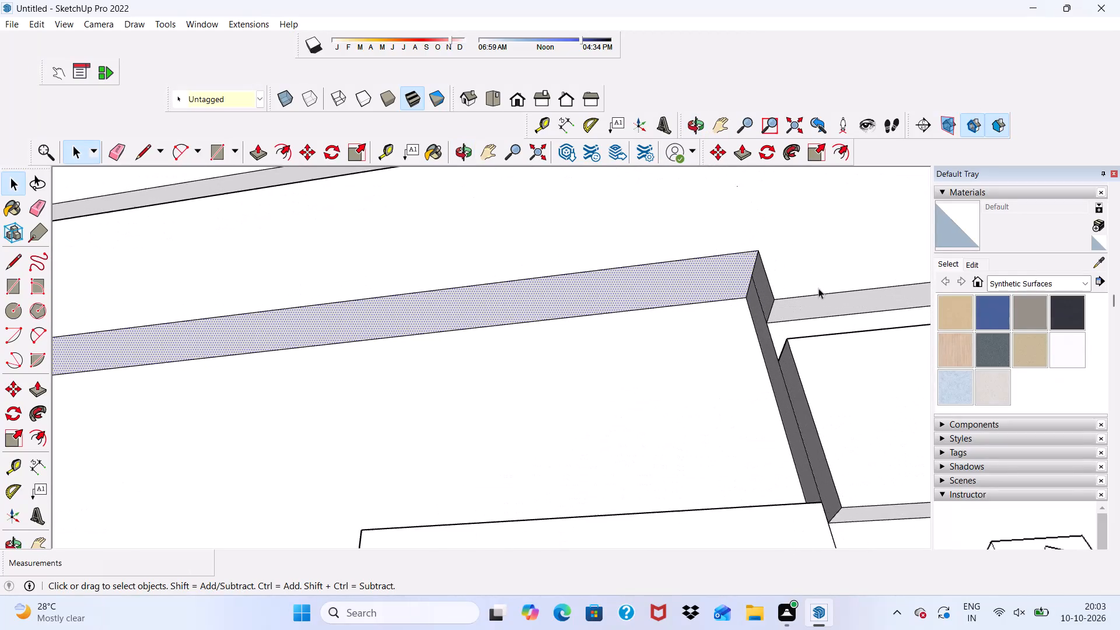
{"action": "scroll", "coordinate": [818, 288], "scroll_direction": "up", "scroll_amount": 4}
{"action": "left_click", "coordinate": [820, 311]}
{"action": "left_click", "coordinate": [257, 152]}
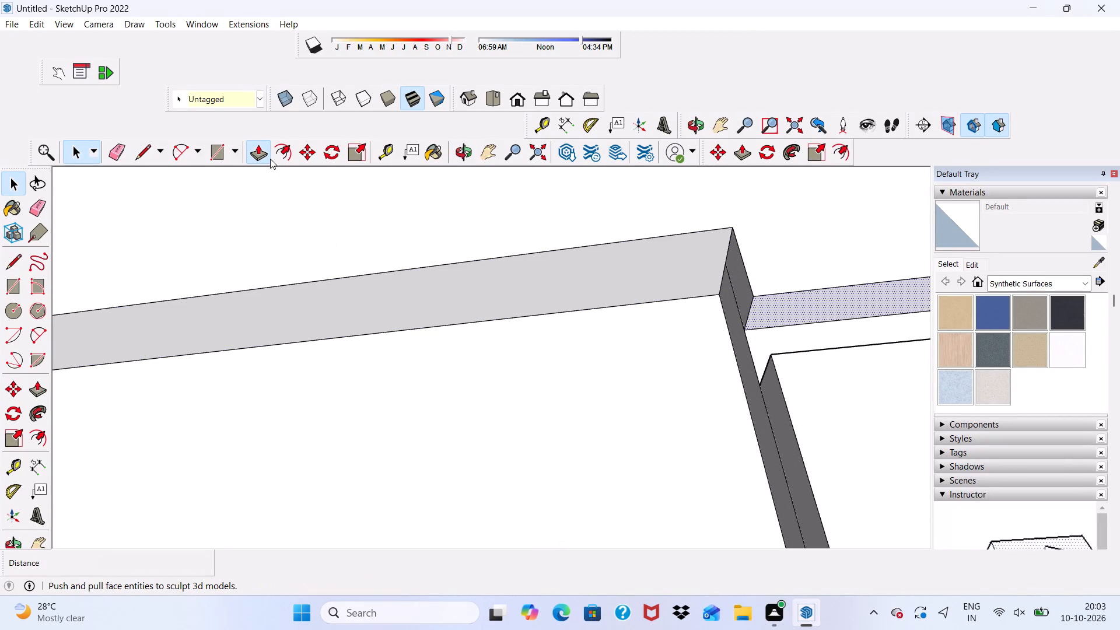
{"action": "left_click_drag", "start_coordinate": [781, 307], "coordinate": [753, 258]}
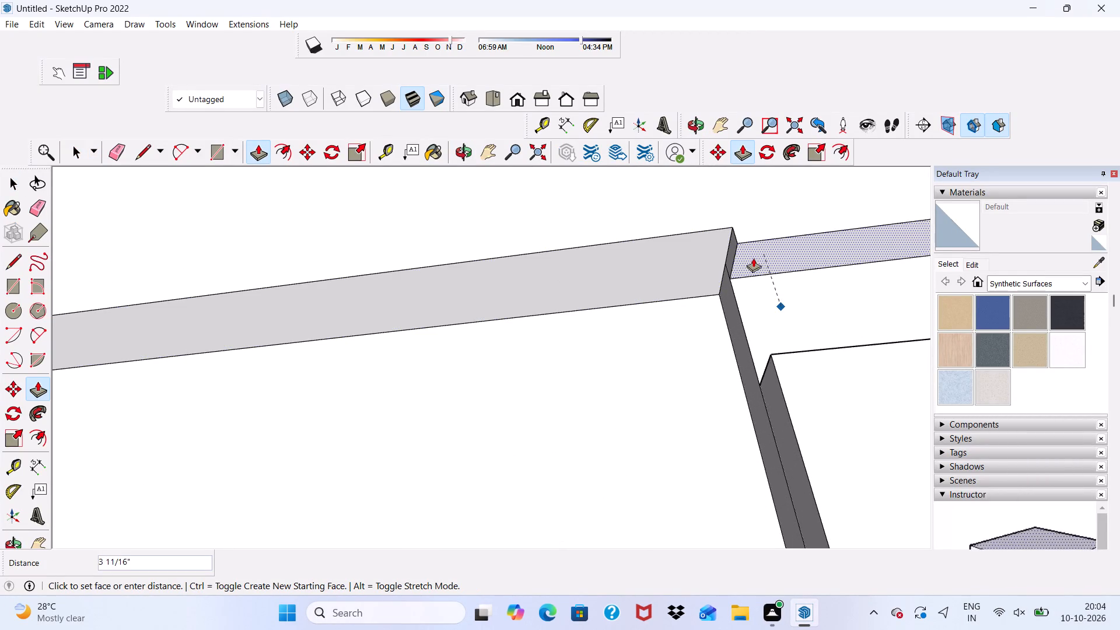
{"action": "left_click_drag", "start_coordinate": [753, 258], "coordinate": [742, 244]}
{"action": "double_click", "coordinate": [742, 244]}
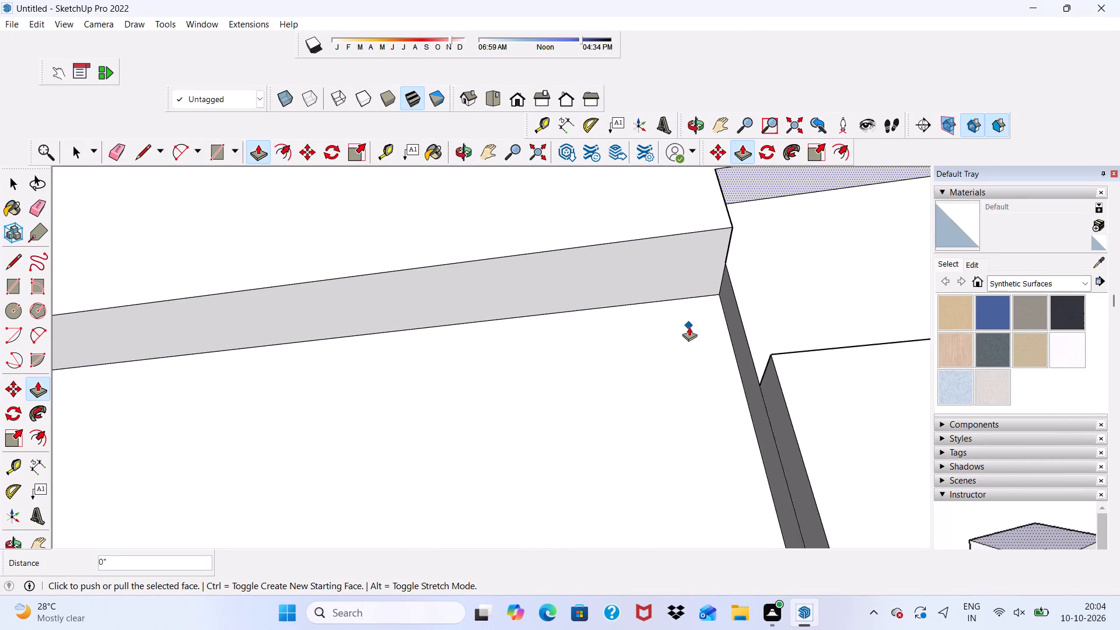
{"action": "key", "text": "ctrl+z"}
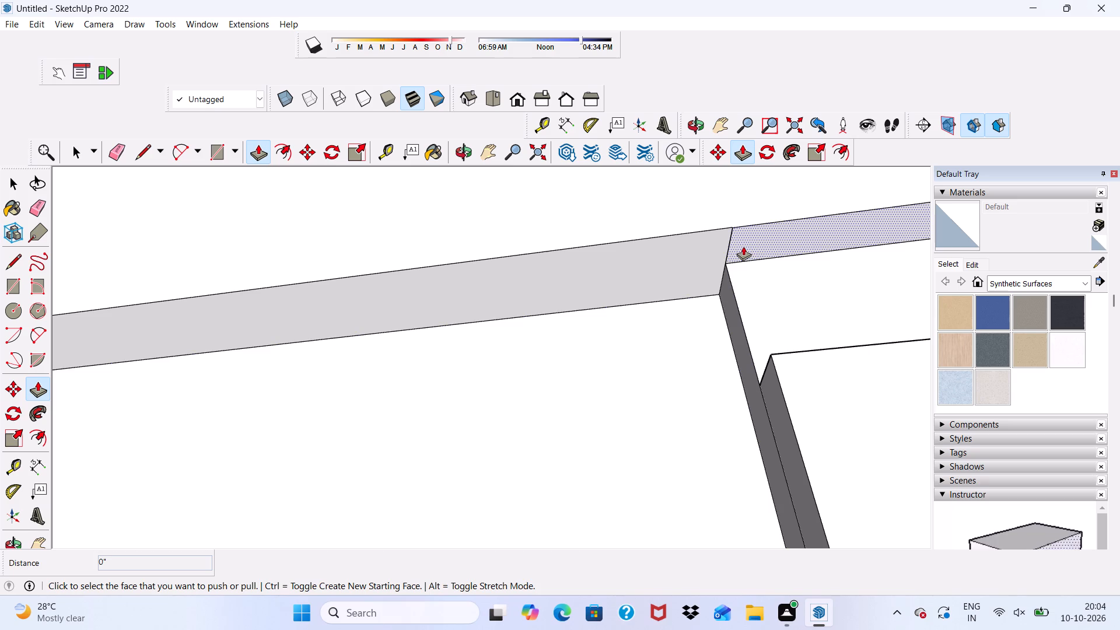
{"action": "left_click", "coordinate": [744, 241]}
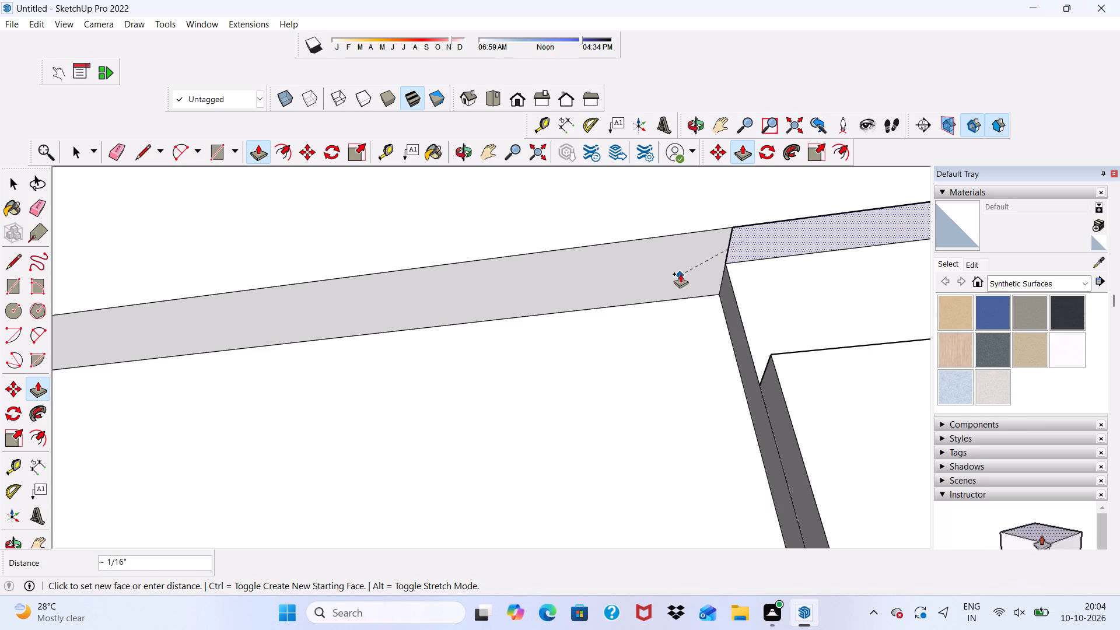
{"action": "left_click", "coordinate": [678, 272]}
{"action": "scroll", "coordinate": [678, 272], "scroll_direction": "down", "scroll_amount": 4}
{"action": "scroll", "coordinate": [722, 293], "scroll_direction": "down", "scroll_amount": 4}
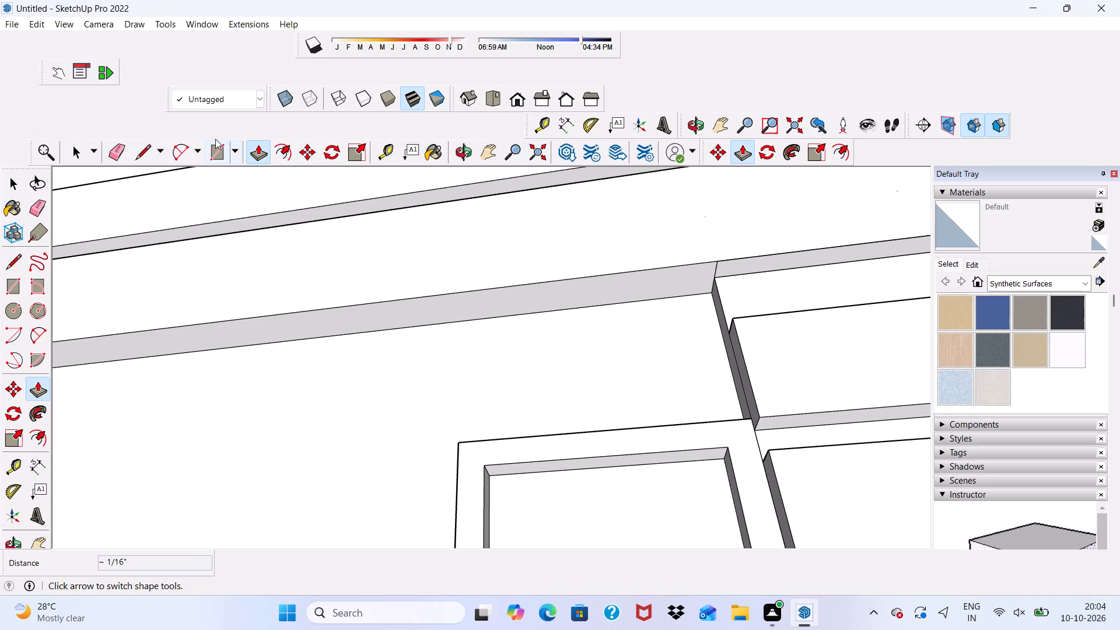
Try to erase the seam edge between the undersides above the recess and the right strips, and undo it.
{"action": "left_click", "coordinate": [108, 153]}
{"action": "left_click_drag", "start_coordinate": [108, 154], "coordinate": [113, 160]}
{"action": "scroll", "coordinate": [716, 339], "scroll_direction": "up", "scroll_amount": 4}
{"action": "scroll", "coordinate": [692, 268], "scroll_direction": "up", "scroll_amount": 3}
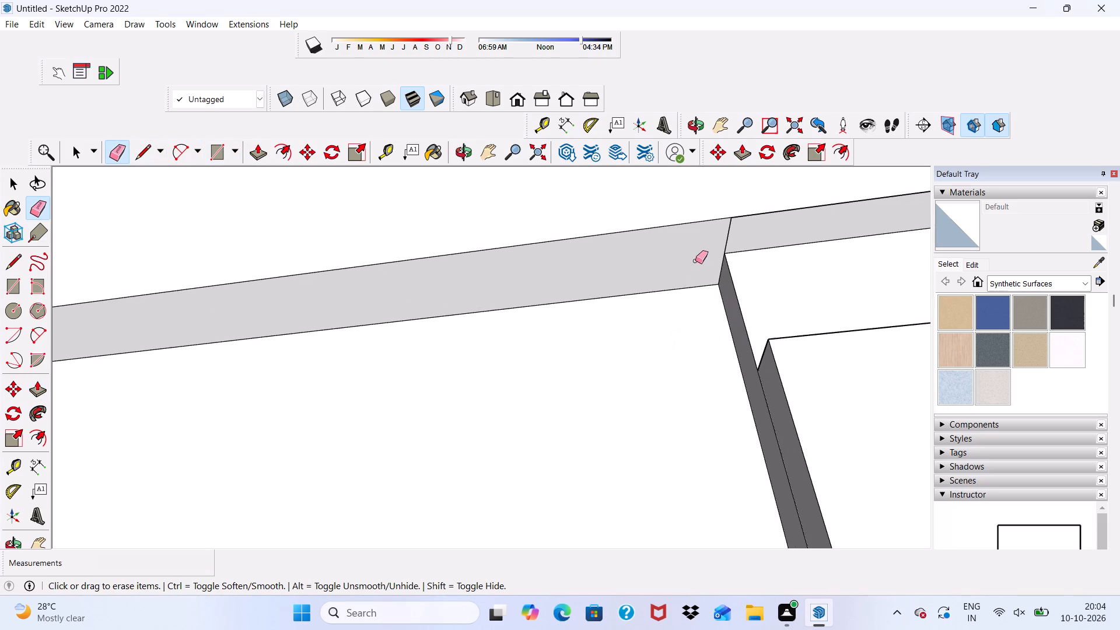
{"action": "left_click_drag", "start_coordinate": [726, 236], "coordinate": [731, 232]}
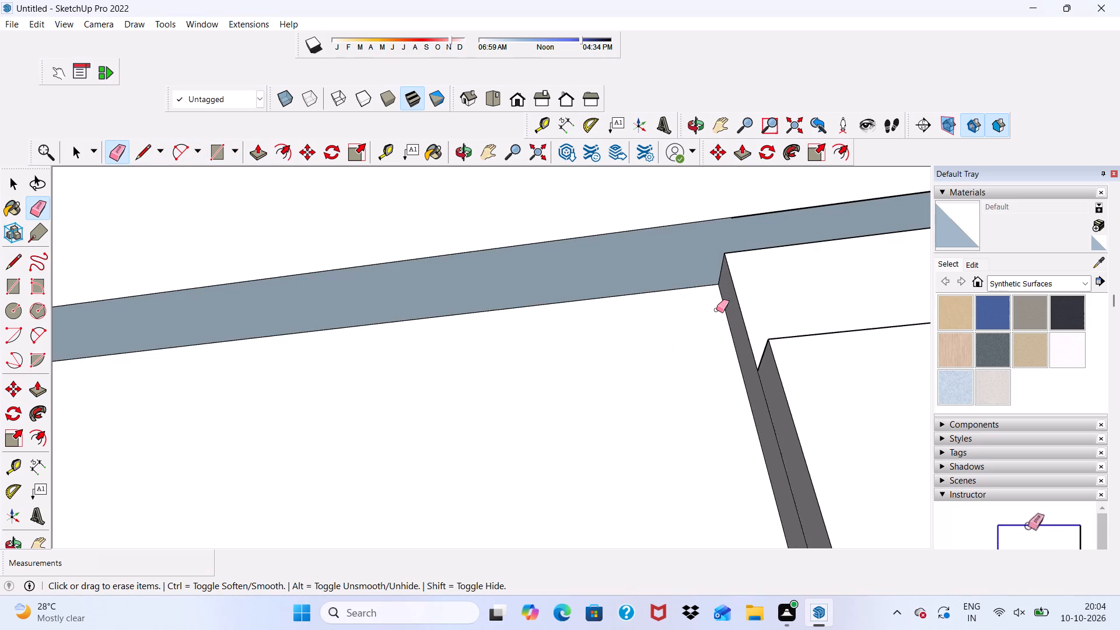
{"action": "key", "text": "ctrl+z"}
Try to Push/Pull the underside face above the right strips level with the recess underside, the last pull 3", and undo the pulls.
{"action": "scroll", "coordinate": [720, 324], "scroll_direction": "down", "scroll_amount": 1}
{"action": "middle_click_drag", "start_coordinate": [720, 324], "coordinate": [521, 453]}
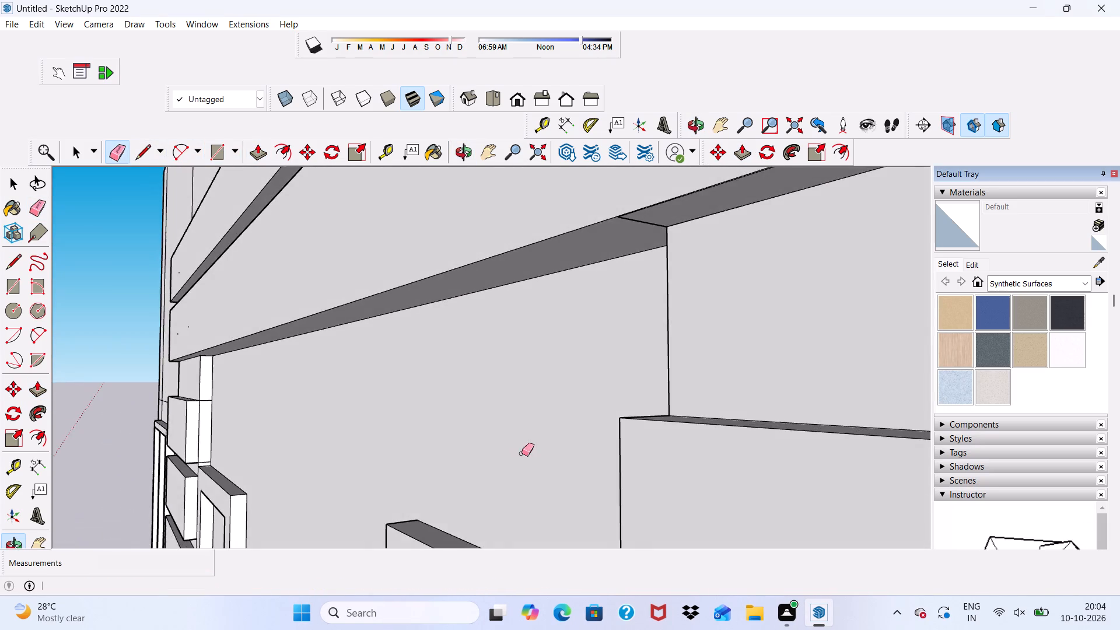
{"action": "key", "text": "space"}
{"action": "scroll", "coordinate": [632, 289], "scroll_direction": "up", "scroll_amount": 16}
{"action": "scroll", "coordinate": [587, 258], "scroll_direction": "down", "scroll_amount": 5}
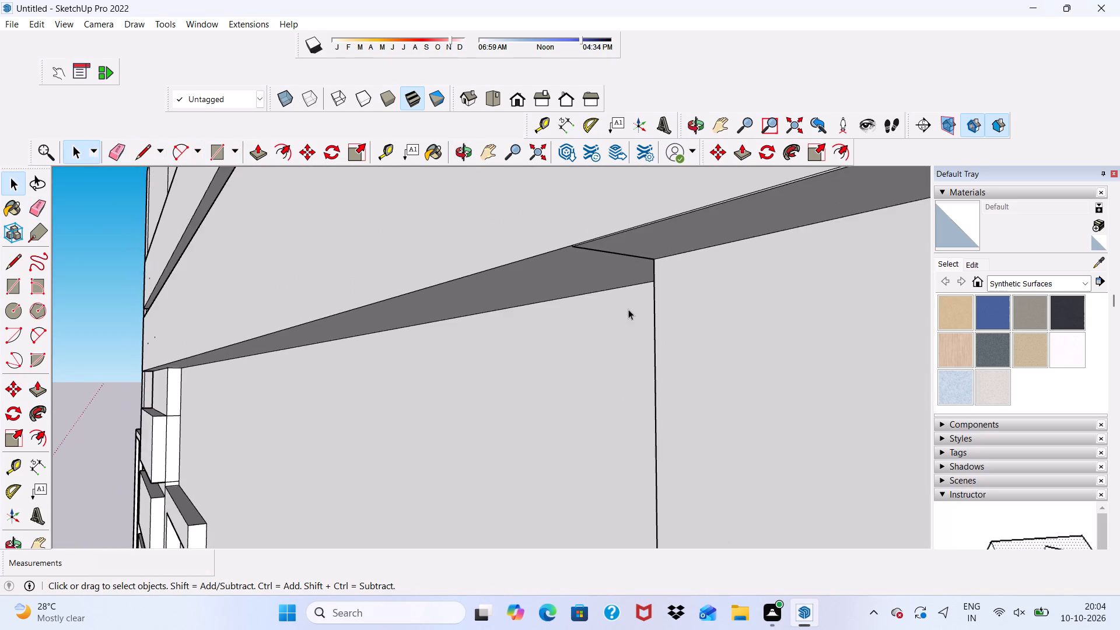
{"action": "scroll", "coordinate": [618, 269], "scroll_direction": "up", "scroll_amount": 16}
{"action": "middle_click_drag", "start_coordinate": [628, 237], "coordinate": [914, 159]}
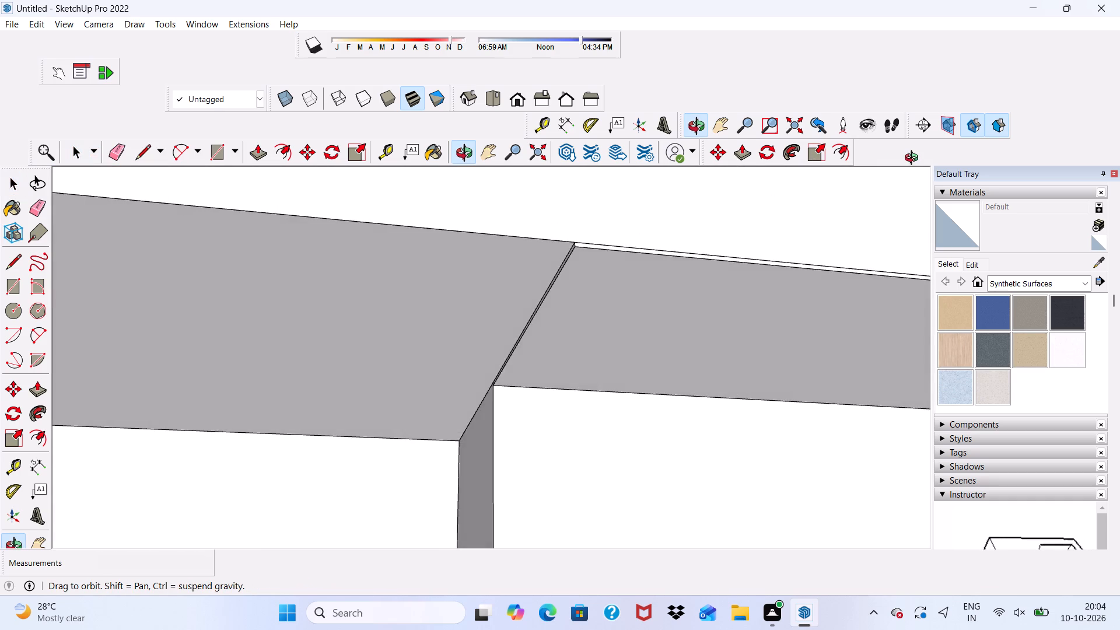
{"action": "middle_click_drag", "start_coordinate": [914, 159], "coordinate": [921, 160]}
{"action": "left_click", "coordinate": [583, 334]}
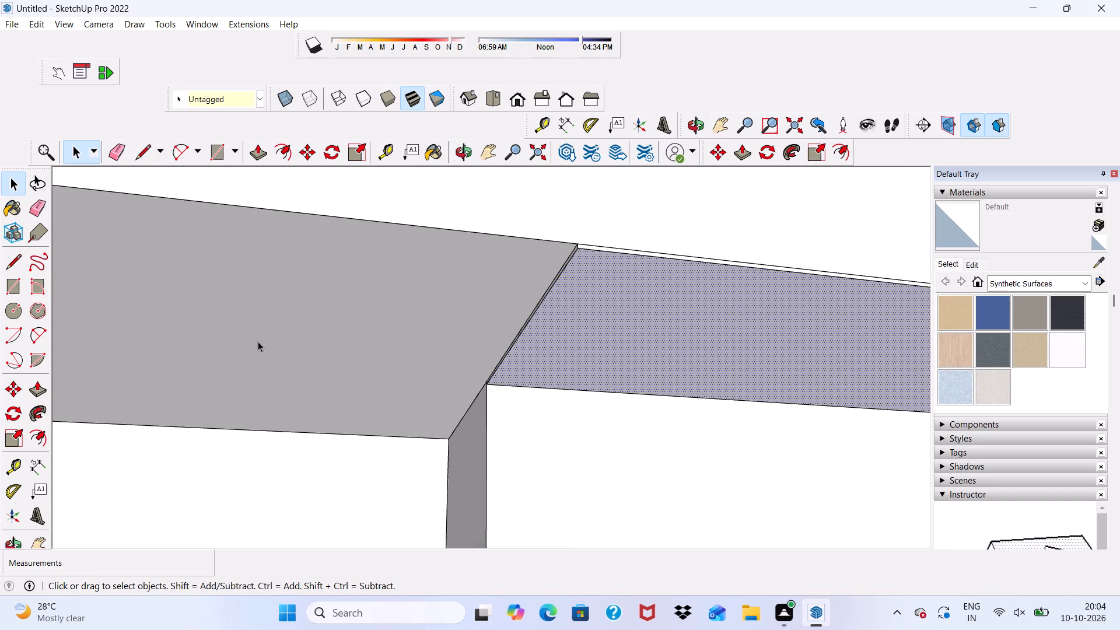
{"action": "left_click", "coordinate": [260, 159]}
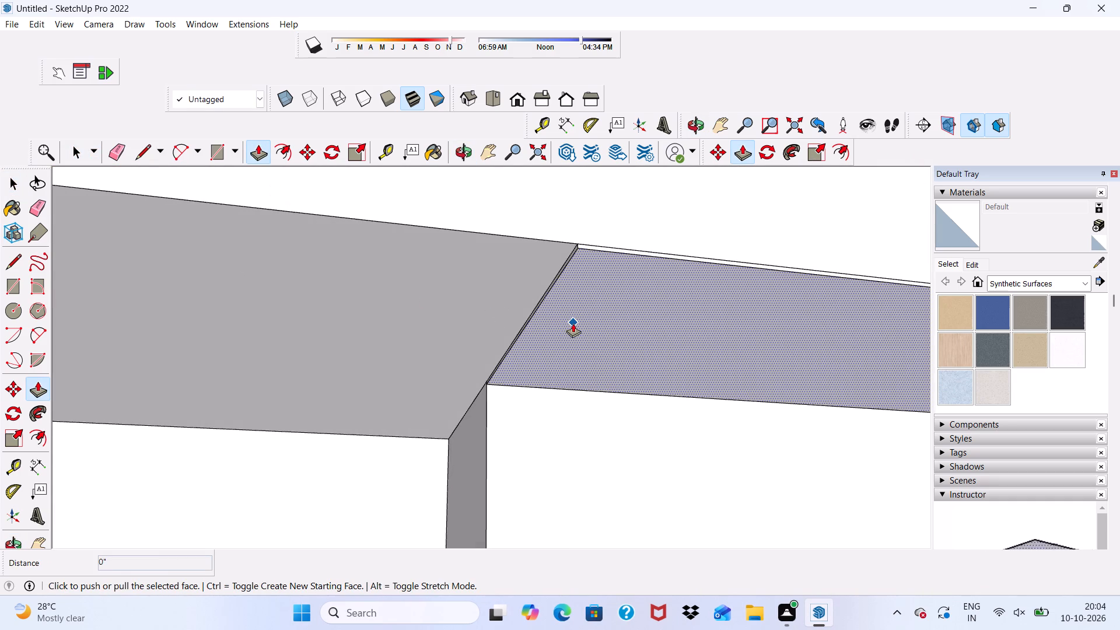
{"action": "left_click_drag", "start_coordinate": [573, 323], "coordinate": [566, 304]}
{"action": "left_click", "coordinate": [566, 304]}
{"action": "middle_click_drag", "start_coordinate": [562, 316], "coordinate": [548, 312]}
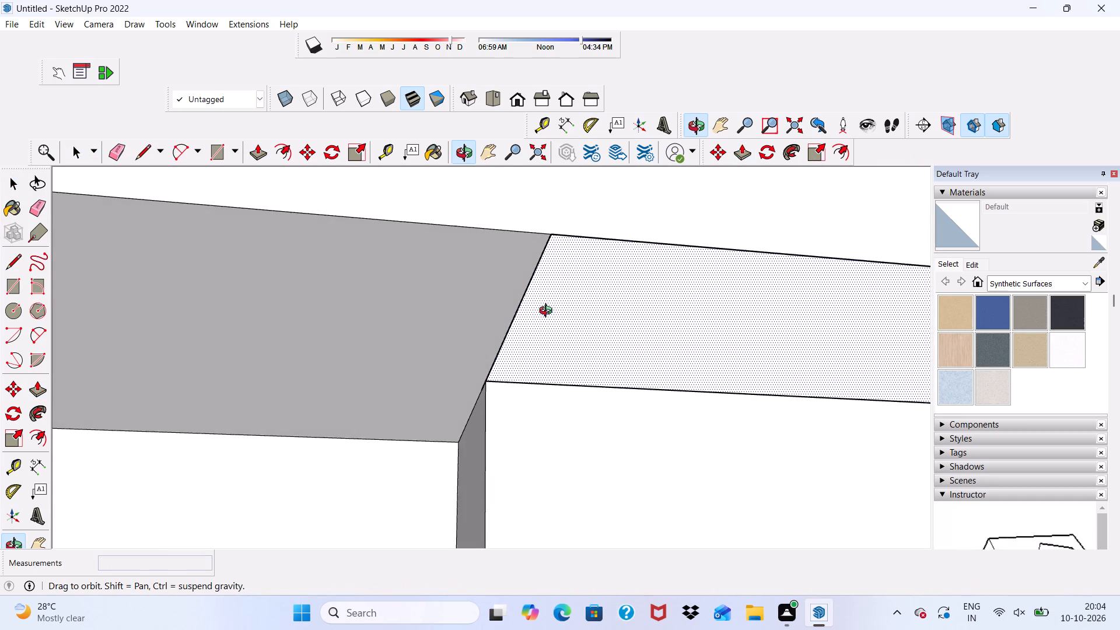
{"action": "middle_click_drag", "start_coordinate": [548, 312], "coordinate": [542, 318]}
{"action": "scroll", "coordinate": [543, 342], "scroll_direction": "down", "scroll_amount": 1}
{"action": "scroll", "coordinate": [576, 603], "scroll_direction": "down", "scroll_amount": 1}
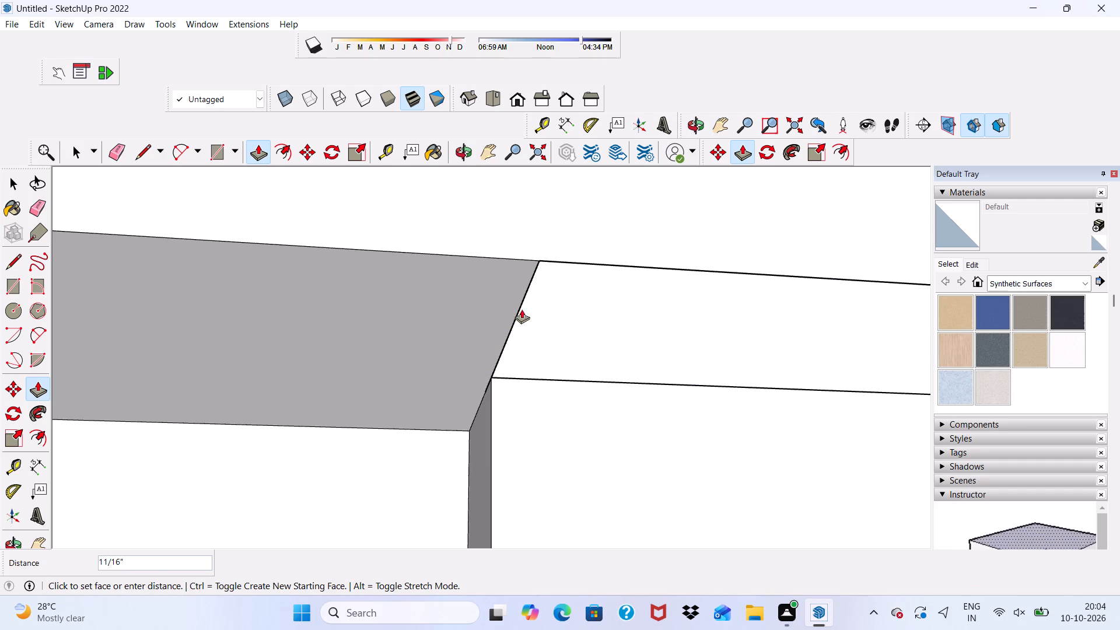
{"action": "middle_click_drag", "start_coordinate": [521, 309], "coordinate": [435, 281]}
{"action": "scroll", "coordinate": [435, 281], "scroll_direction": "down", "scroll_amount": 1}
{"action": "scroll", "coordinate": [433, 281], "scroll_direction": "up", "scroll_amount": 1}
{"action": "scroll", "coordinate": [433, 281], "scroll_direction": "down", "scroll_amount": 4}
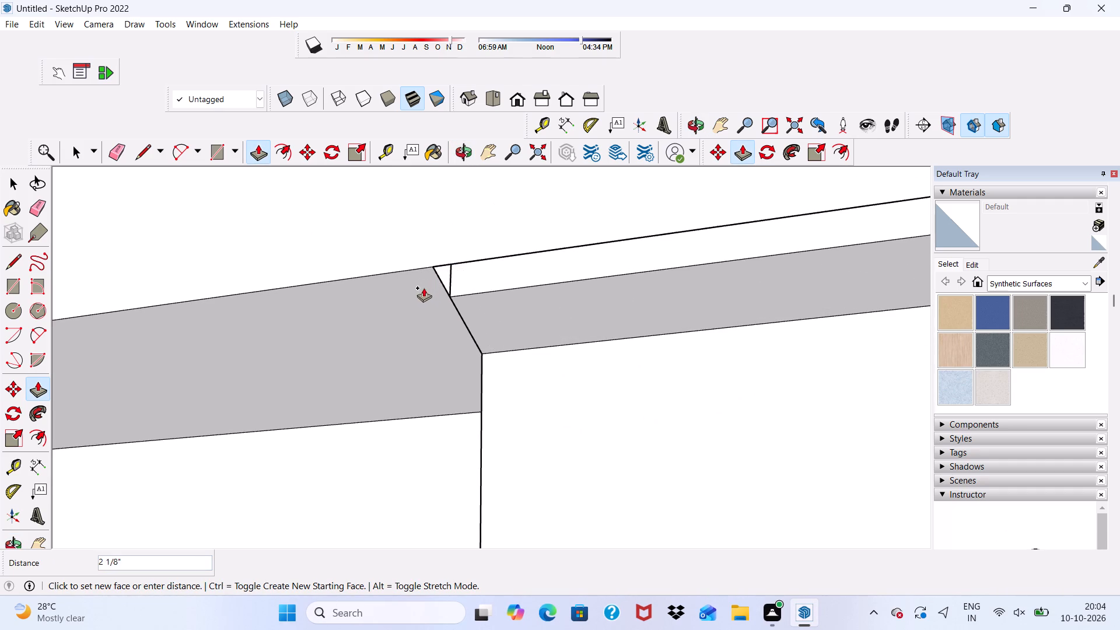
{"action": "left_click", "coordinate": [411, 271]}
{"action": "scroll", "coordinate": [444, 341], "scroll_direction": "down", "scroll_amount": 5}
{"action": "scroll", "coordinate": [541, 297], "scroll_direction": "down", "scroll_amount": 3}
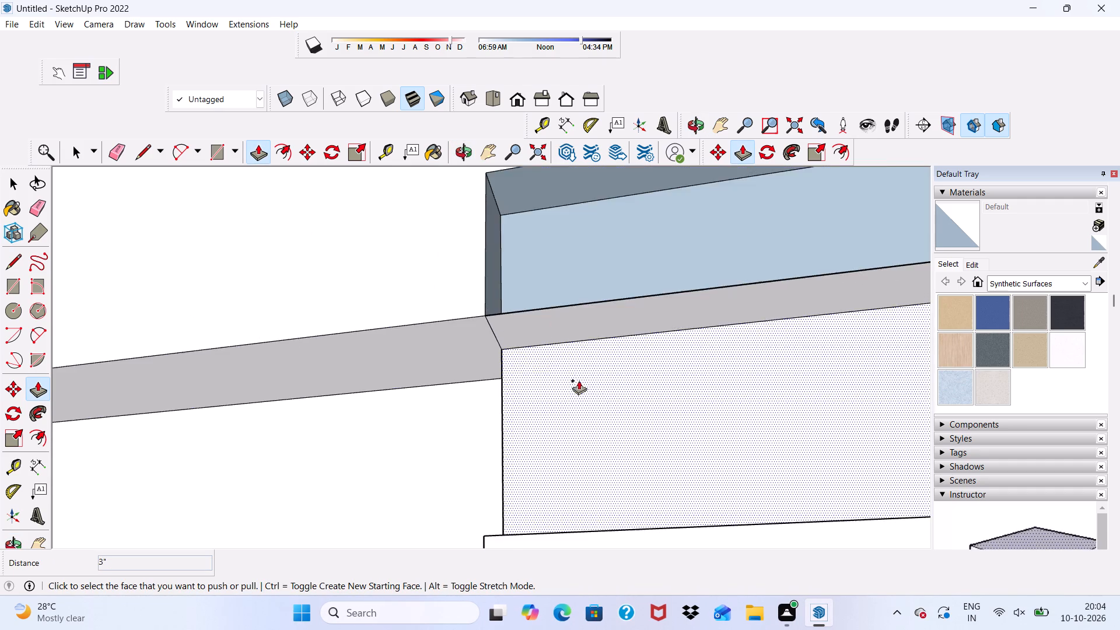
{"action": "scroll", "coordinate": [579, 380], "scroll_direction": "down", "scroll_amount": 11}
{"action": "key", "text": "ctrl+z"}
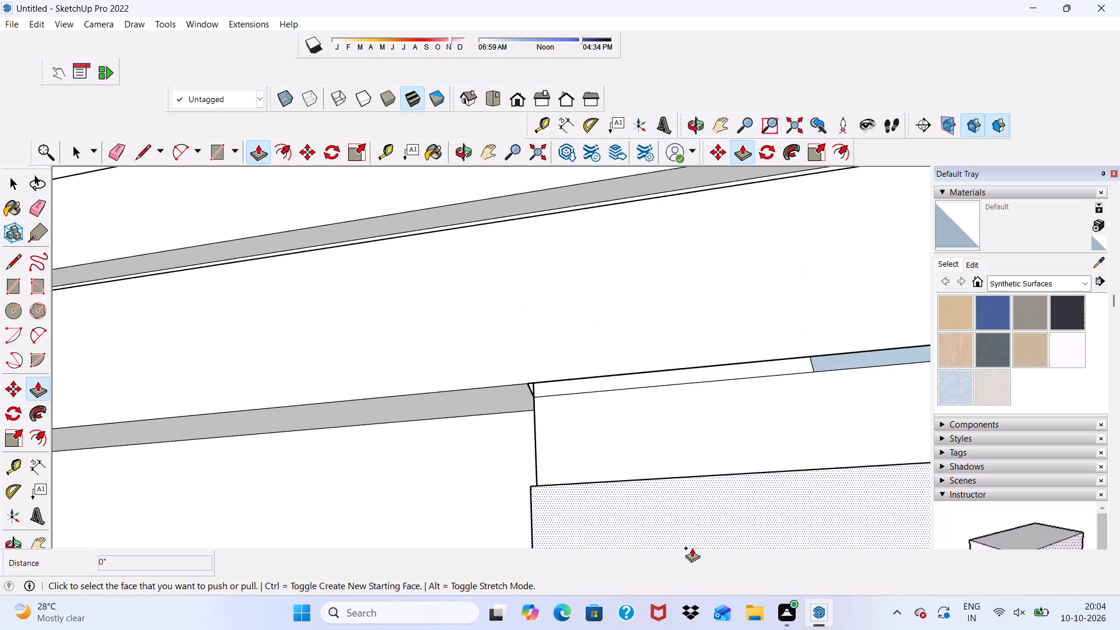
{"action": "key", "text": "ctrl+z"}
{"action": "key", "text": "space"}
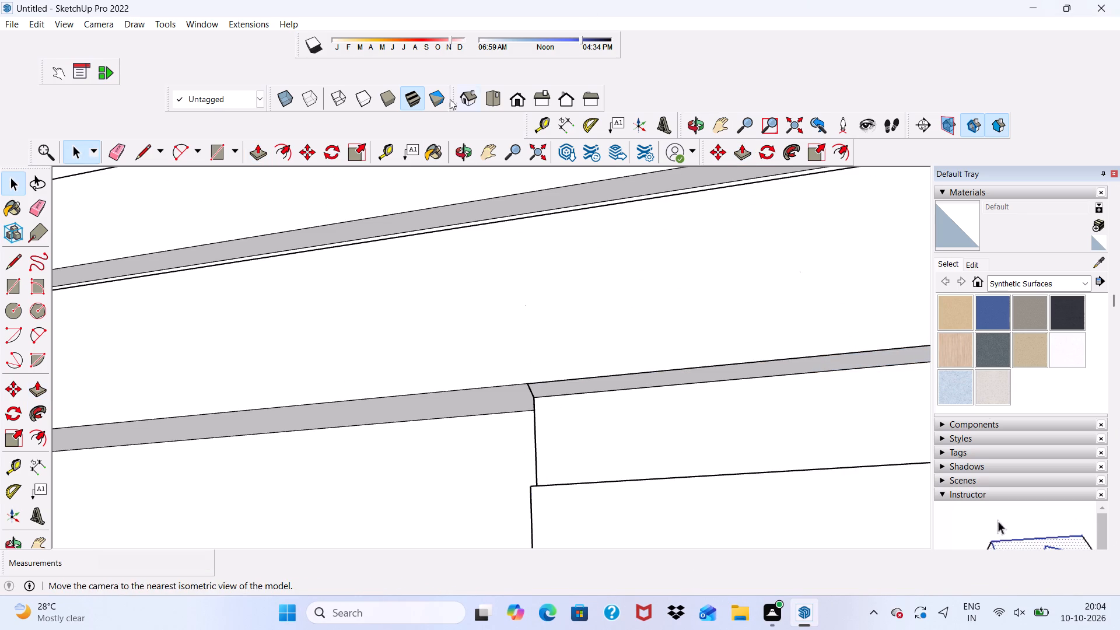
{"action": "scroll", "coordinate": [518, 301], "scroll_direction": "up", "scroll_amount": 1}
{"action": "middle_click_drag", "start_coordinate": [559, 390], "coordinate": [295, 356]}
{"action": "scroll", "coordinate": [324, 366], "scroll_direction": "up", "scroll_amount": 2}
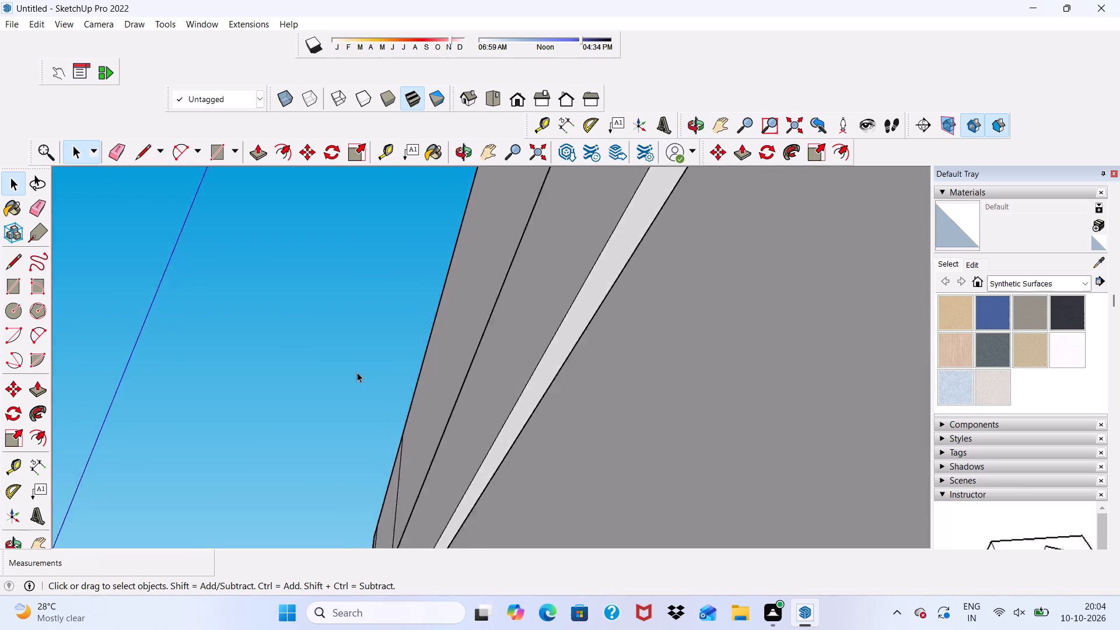
Push/Pull the thin sliver face at the seam of the wide band's underside about 17' 5 15/16" to the band's left end.
{"action": "scroll", "coordinate": [357, 372], "scroll_direction": "up", "scroll_amount": 4}
{"action": "scroll", "coordinate": [247, 262], "scroll_direction": "down", "scroll_amount": 8}
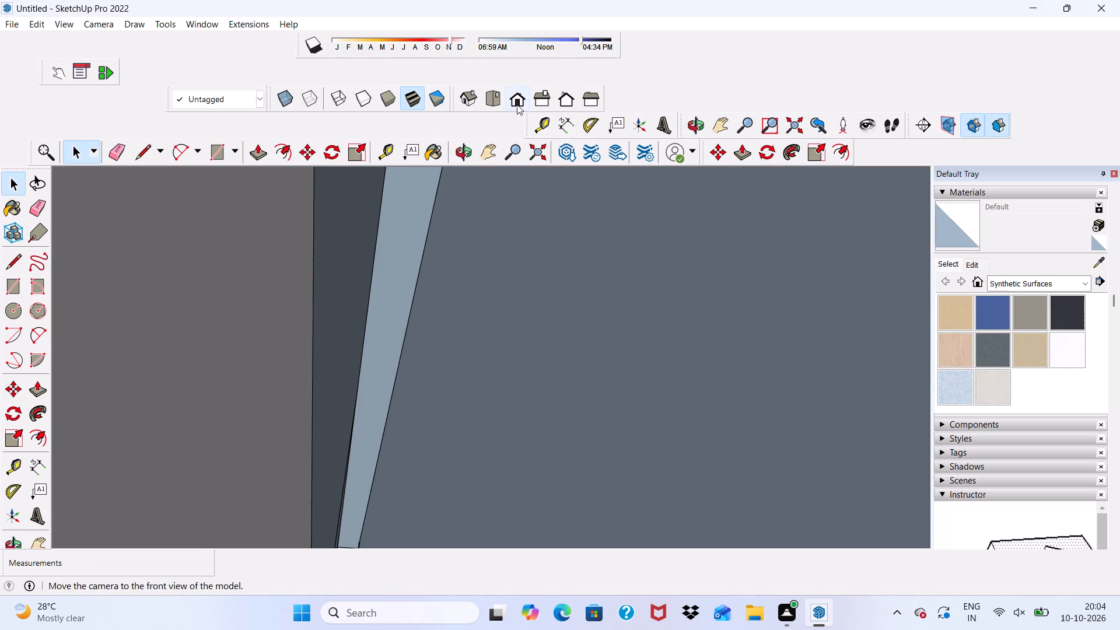
{"action": "left_click", "coordinate": [517, 104]}
{"action": "scroll", "coordinate": [488, 236], "scroll_direction": "down", "scroll_amount": 4}
{"action": "scroll", "coordinate": [495, 304], "scroll_direction": "down", "scroll_amount": 5}
{"action": "scroll", "coordinate": [703, 418], "scroll_direction": "up", "scroll_amount": 5}
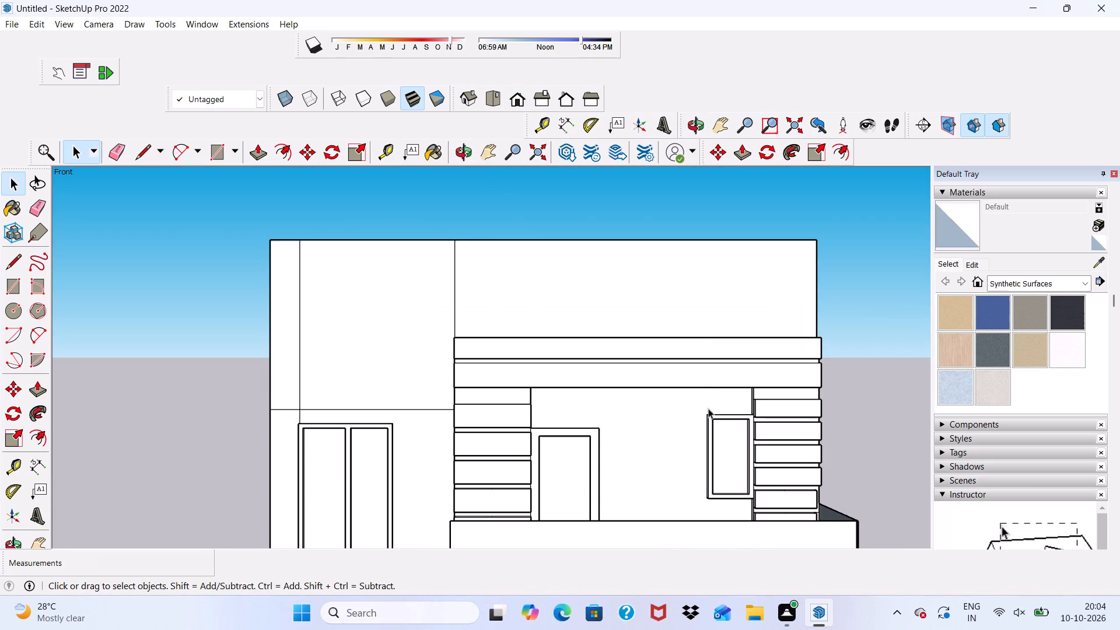
{"action": "middle_click_drag", "start_coordinate": [727, 394], "coordinate": [717, 221]}
{"action": "scroll", "coordinate": [744, 419], "scroll_direction": "up", "scroll_amount": 16}
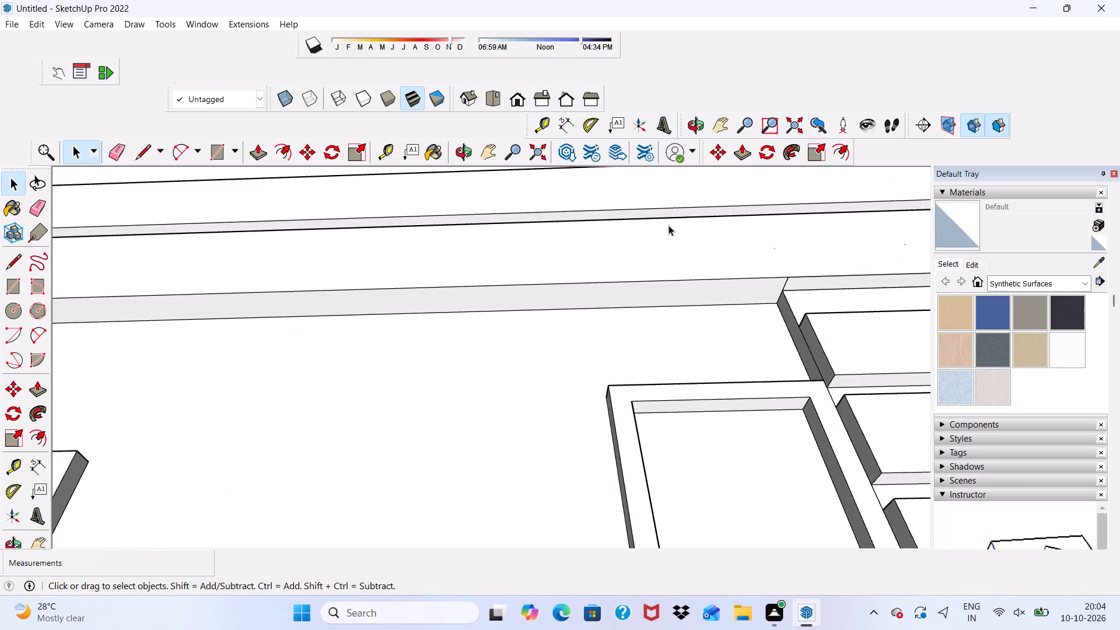
{"action": "scroll", "coordinate": [668, 225], "scroll_direction": "down", "scroll_amount": 7}
{"action": "scroll", "coordinate": [756, 276], "scroll_direction": "up", "scroll_amount": 17}
{"action": "middle_click_drag", "start_coordinate": [710, 273], "coordinate": [512, 267]}
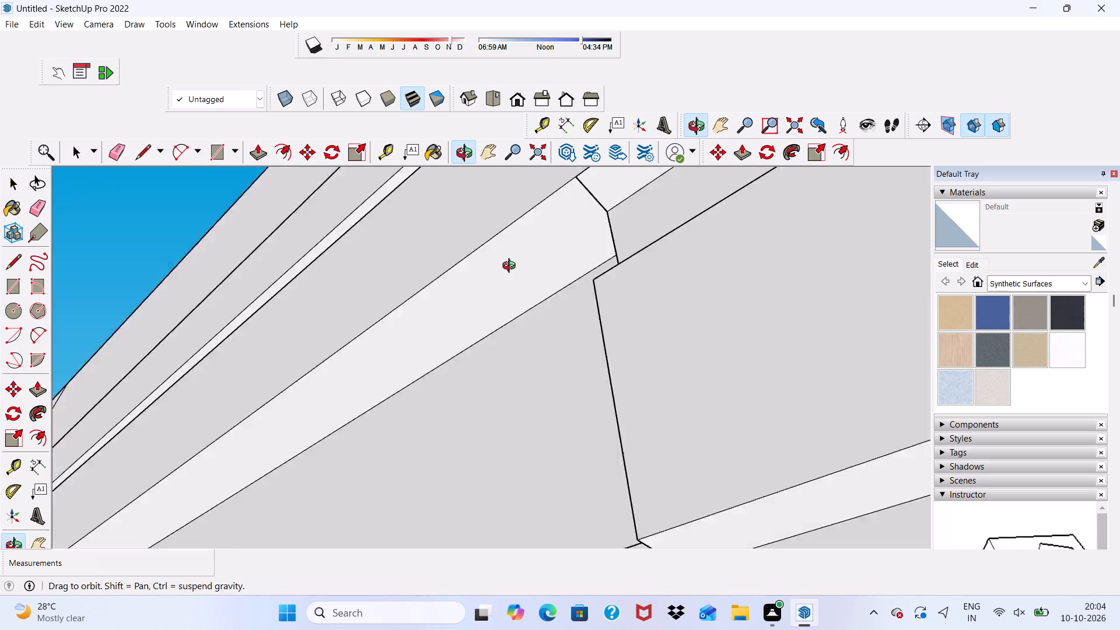
{"action": "middle_click_drag", "start_coordinate": [512, 267], "coordinate": [554, 397]}
{"action": "scroll", "coordinate": [600, 293], "scroll_direction": "up", "scroll_amount": 5}
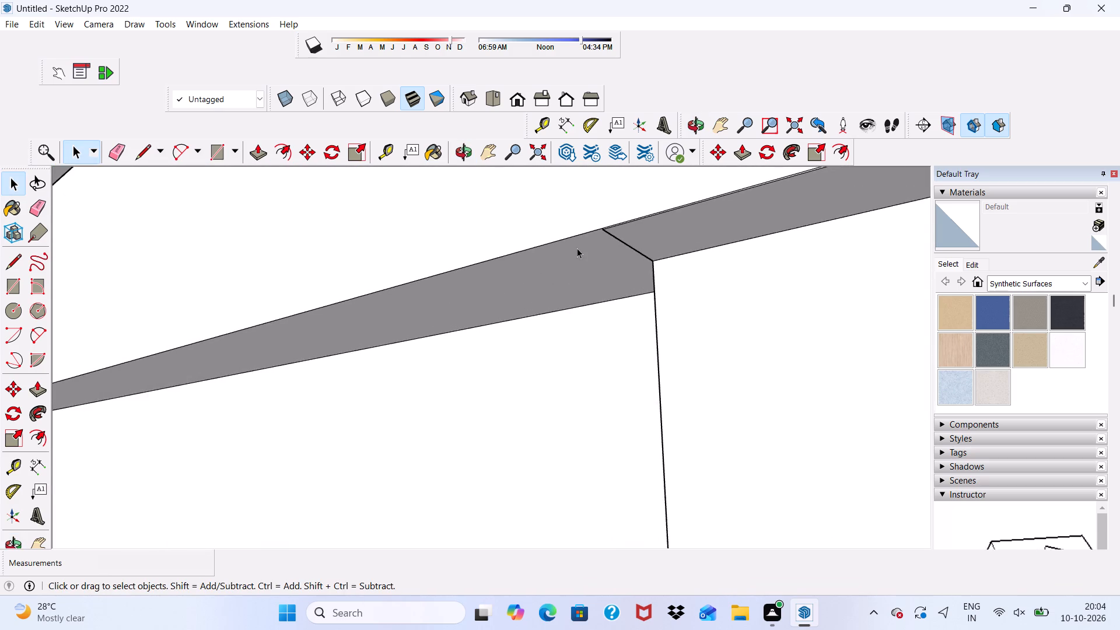
{"action": "scroll", "coordinate": [577, 248], "scroll_direction": "up", "scroll_amount": 1}
{"action": "middle_click_drag", "start_coordinate": [577, 248], "coordinate": [879, 192]}
{"action": "scroll", "coordinate": [328, 373], "scroll_direction": "up", "scroll_amount": 5}
{"action": "scroll", "coordinate": [586, 269], "scroll_direction": "up", "scroll_amount": 8}
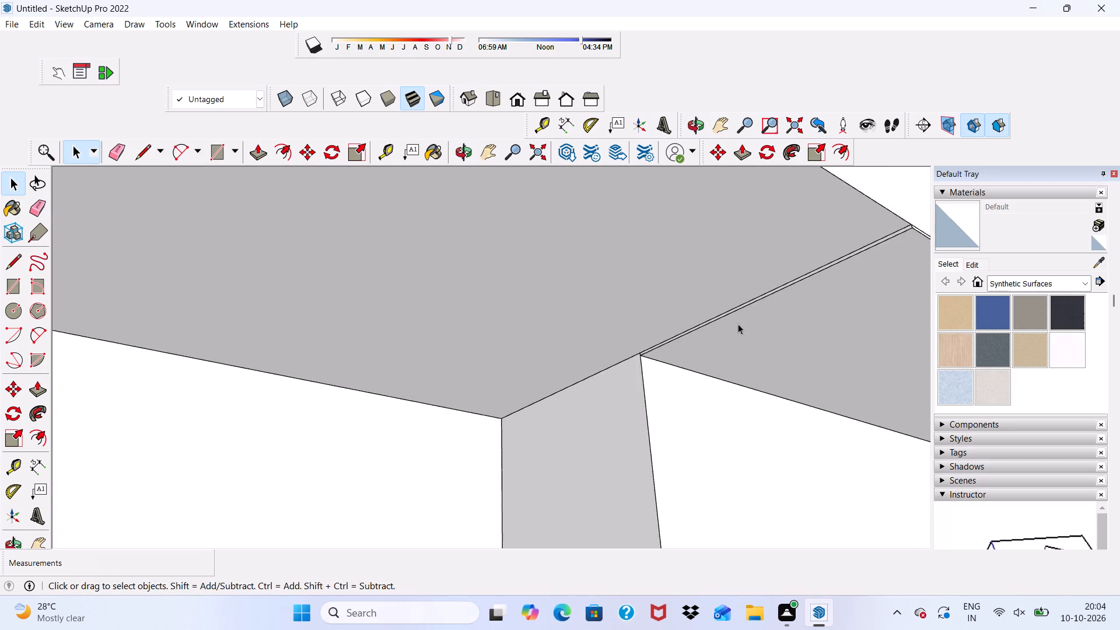
{"action": "scroll", "coordinate": [738, 324], "scroll_direction": "up", "scroll_amount": 6}
{"action": "scroll", "coordinate": [730, 306], "scroll_direction": "down", "scroll_amount": 2}
{"action": "scroll", "coordinate": [731, 315], "scroll_direction": "up", "scroll_amount": 11}
{"action": "left_click", "coordinate": [730, 309]}
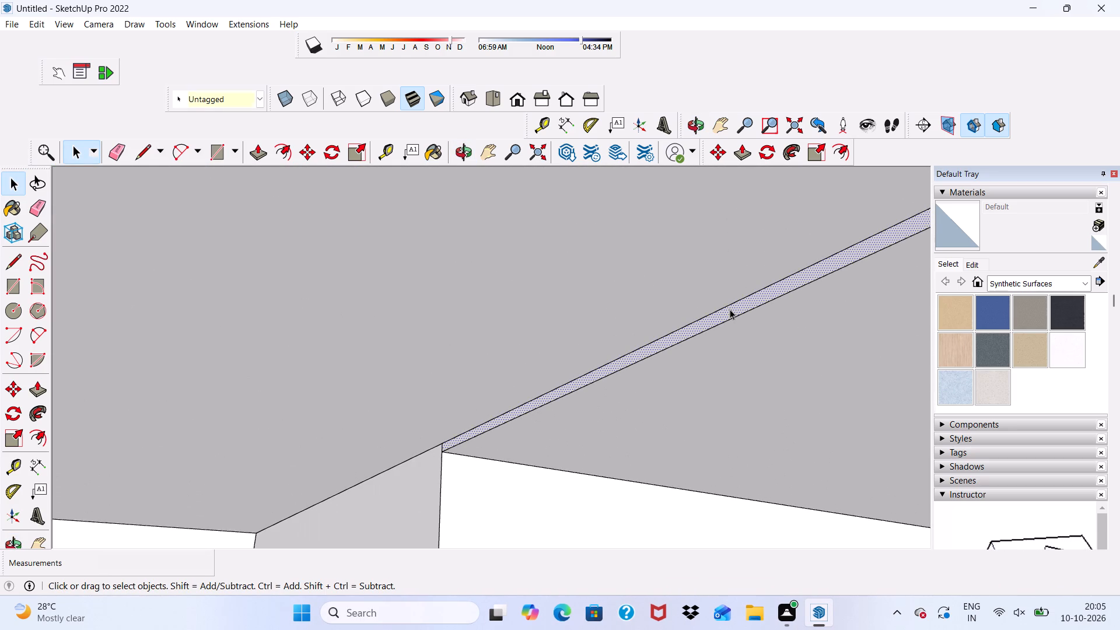
{"action": "left_click", "coordinate": [253, 153]}
{"action": "scroll", "coordinate": [409, 329], "scroll_direction": "up", "scroll_amount": 2}
{"action": "scroll", "coordinate": [511, 424], "scroll_direction": "up", "scroll_amount": 4}
{"action": "left_click", "coordinate": [531, 429]}
{"action": "scroll", "coordinate": [446, 356], "scroll_direction": "down", "scroll_amount": 11}
{"action": "scroll", "coordinate": [447, 320], "scroll_direction": "down", "scroll_amount": 14}
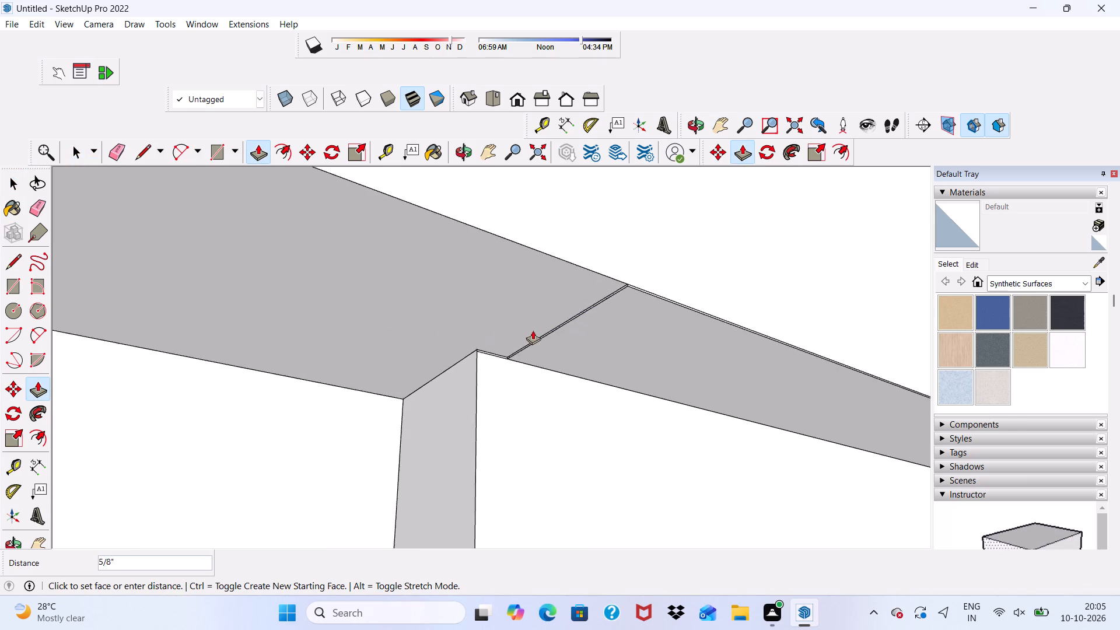
{"action": "scroll", "coordinate": [533, 330], "scroll_direction": "down", "scroll_amount": 20}
{"action": "scroll", "coordinate": [533, 330], "scroll_direction": "down", "scroll_amount": 4}
{"action": "scroll", "coordinate": [355, 370], "scroll_direction": "down", "scroll_amount": 2}
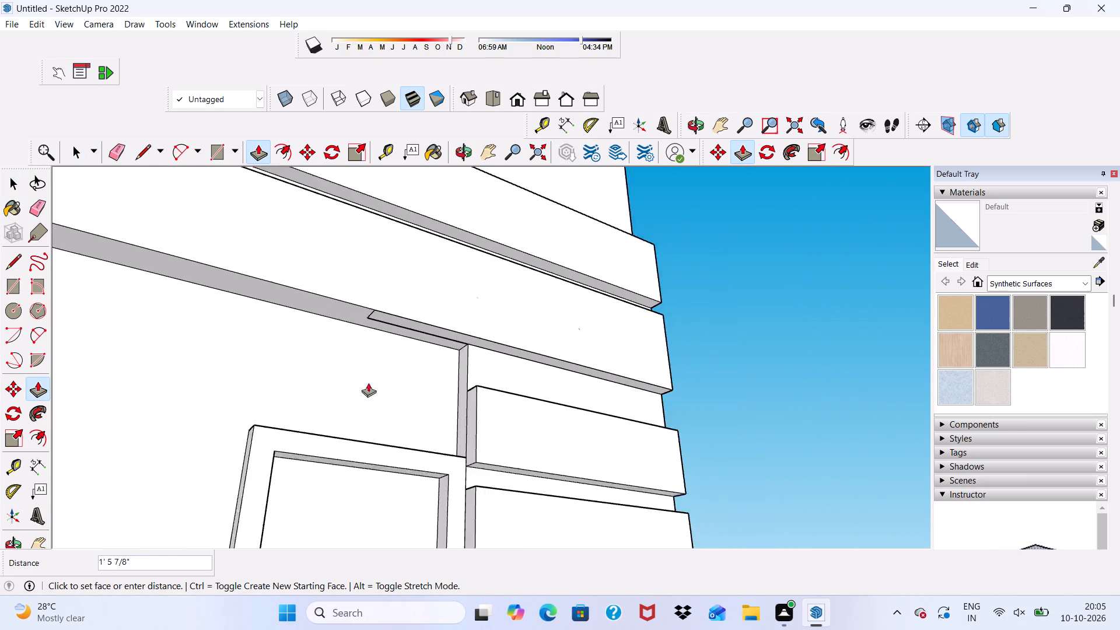
{"action": "scroll", "coordinate": [368, 383], "scroll_direction": "down", "scroll_amount": 17}
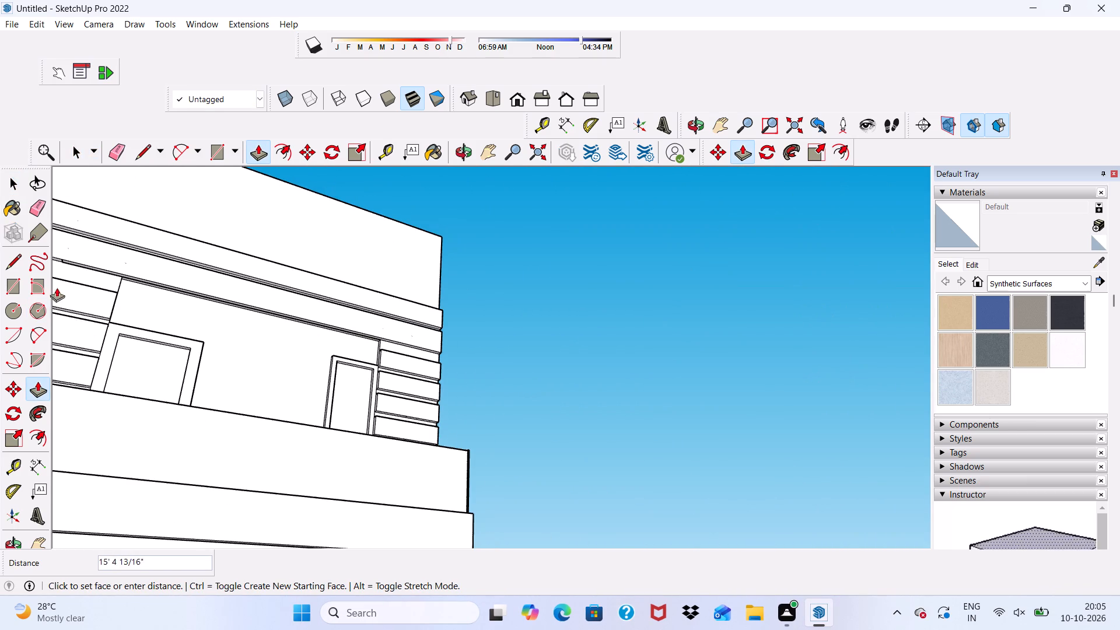
{"action": "scroll", "coordinate": [77, 285], "scroll_direction": "up", "scroll_amount": 5}
{"action": "scroll", "coordinate": [79, 283], "scroll_direction": "down", "scroll_amount": 10}
{"action": "scroll", "coordinate": [77, 240], "scroll_direction": "up", "scroll_amount": 6}
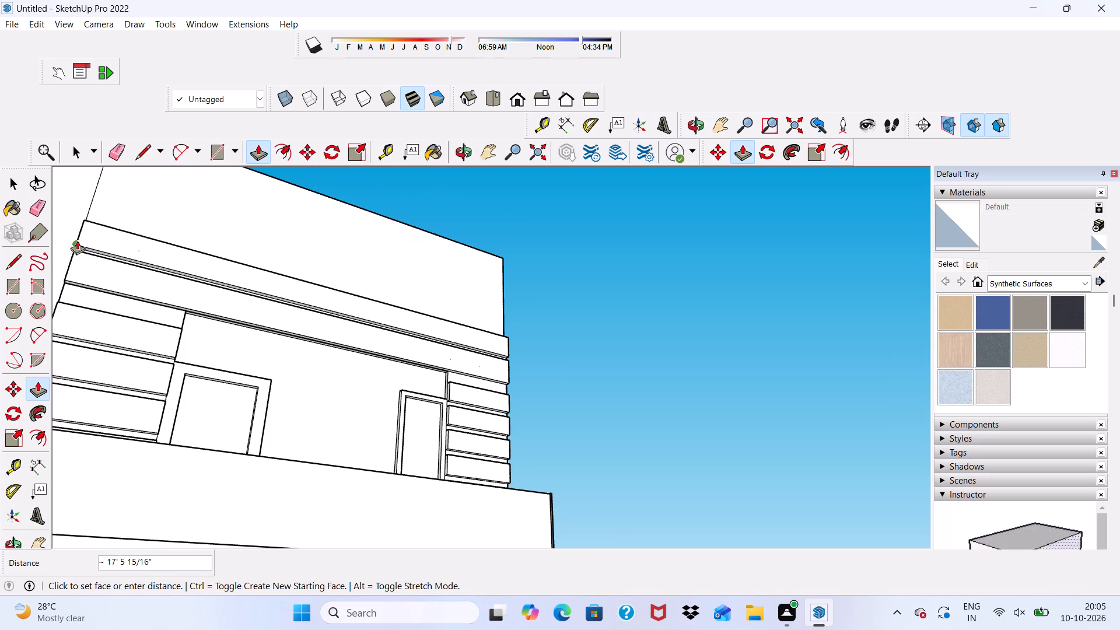
{"action": "scroll", "coordinate": [80, 239], "scroll_direction": "up", "scroll_amount": 12}
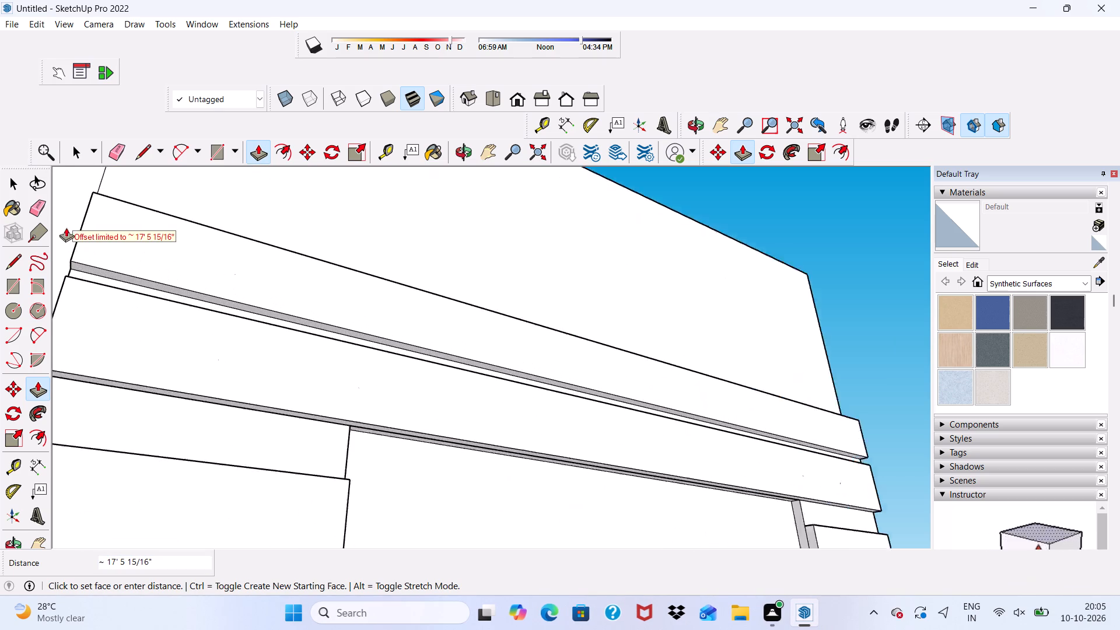
{"action": "scroll", "coordinate": [66, 228], "scroll_direction": "up", "scroll_amount": 11}
{"action": "scroll", "coordinate": [75, 262], "scroll_direction": "down", "scroll_amount": 8}
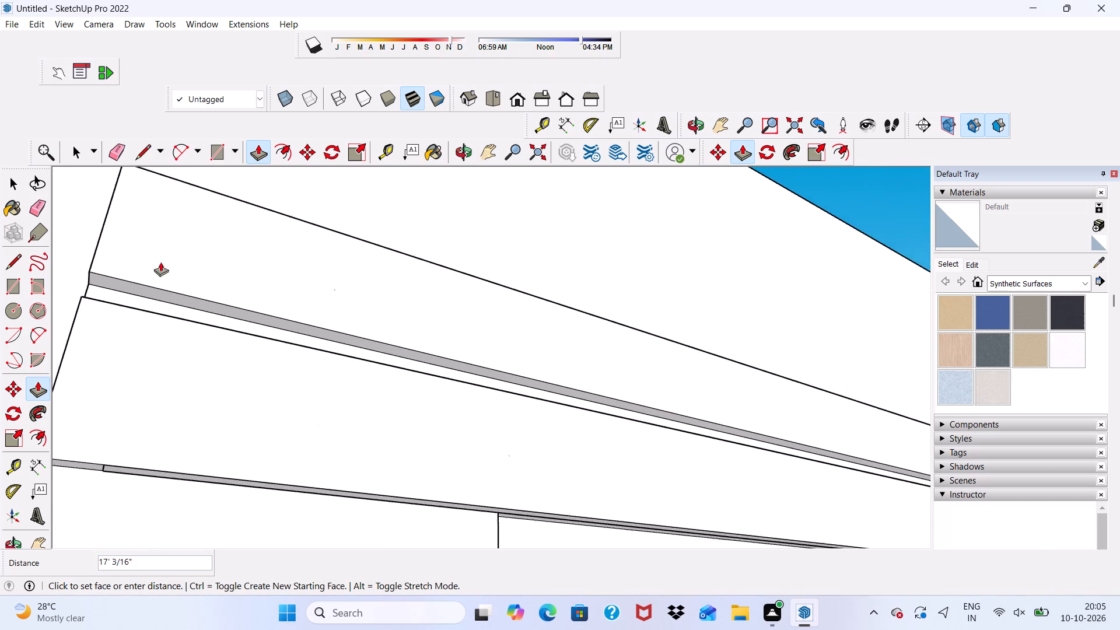
{"action": "scroll", "coordinate": [160, 262], "scroll_direction": "down", "scroll_amount": 2}
{"action": "scroll", "coordinate": [85, 370], "scroll_direction": "up", "scroll_amount": 7}
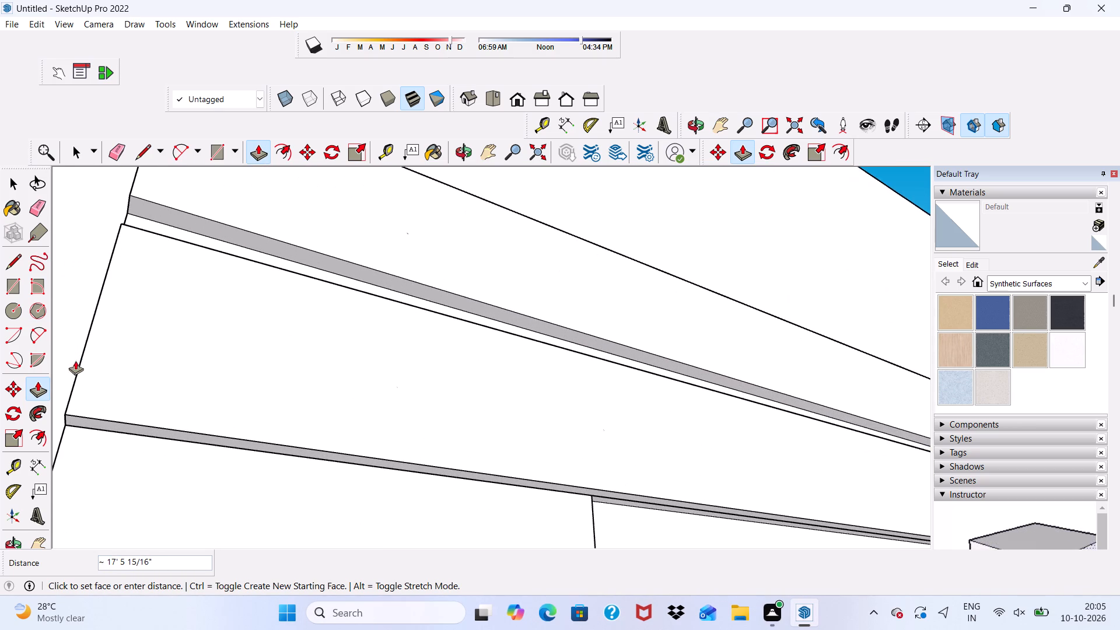
{"action": "left_click", "coordinate": [82, 358]}
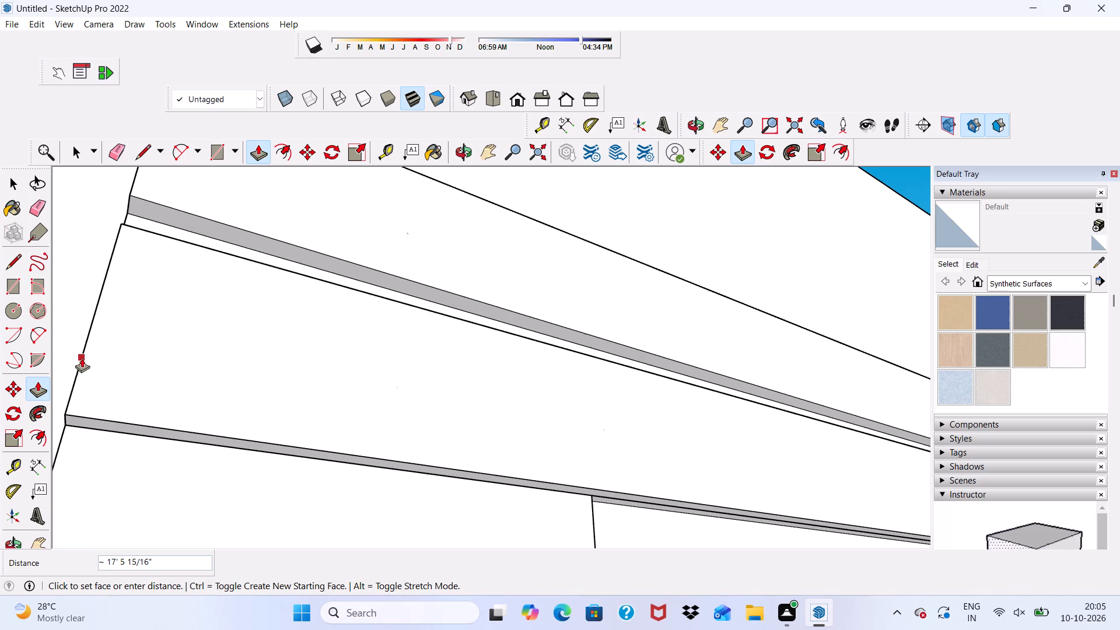
Push/Pull the remaining thin lip face along the band's underside above the recess 3" to the recess's back wall.
{"action": "scroll", "coordinate": [141, 314], "scroll_direction": "down", "scroll_amount": 5}
{"action": "scroll", "coordinate": [504, 423], "scroll_direction": "up", "scroll_amount": 4}
{"action": "scroll", "coordinate": [497, 496], "scroll_direction": "up", "scroll_amount": 1}
{"action": "middle_click_drag", "start_coordinate": [497, 496], "coordinate": [461, 372]}
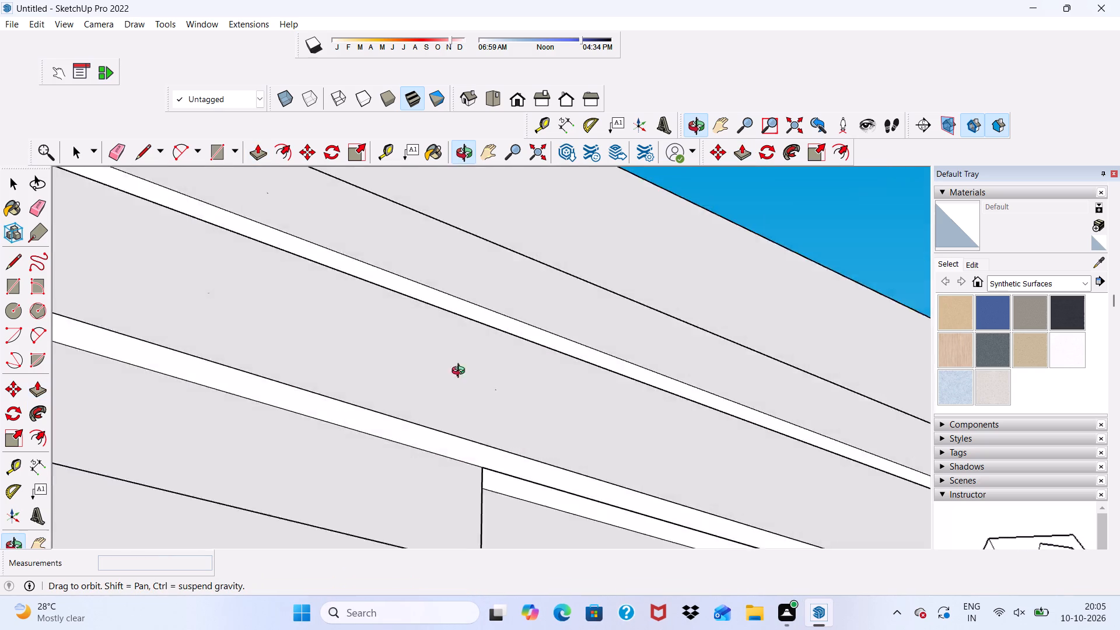
{"action": "middle_click_drag", "start_coordinate": [461, 372], "coordinate": [356, 302]}
{"action": "scroll", "coordinate": [643, 517], "scroll_direction": "up", "scroll_amount": 11}
{"action": "middle_click_drag", "start_coordinate": [555, 472], "coordinate": [534, 349]}
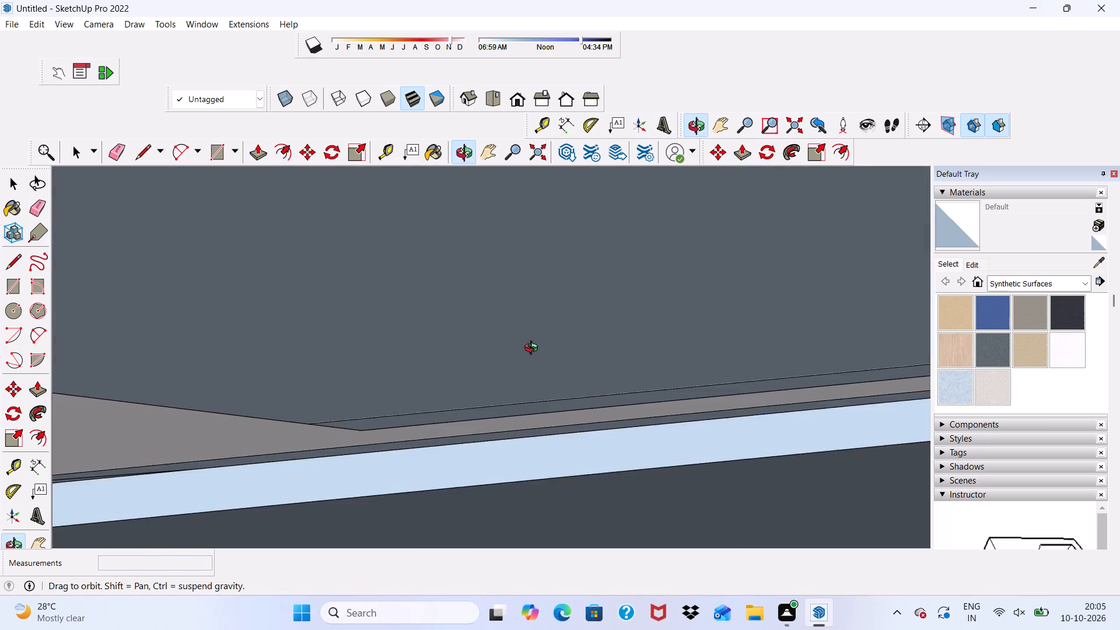
{"action": "middle_click_drag", "start_coordinate": [534, 349], "coordinate": [523, 402]}
{"action": "scroll", "coordinate": [437, 345], "scroll_direction": "up", "scroll_amount": 9}
{"action": "middle_click_drag", "start_coordinate": [365, 351], "coordinate": [343, 270]}
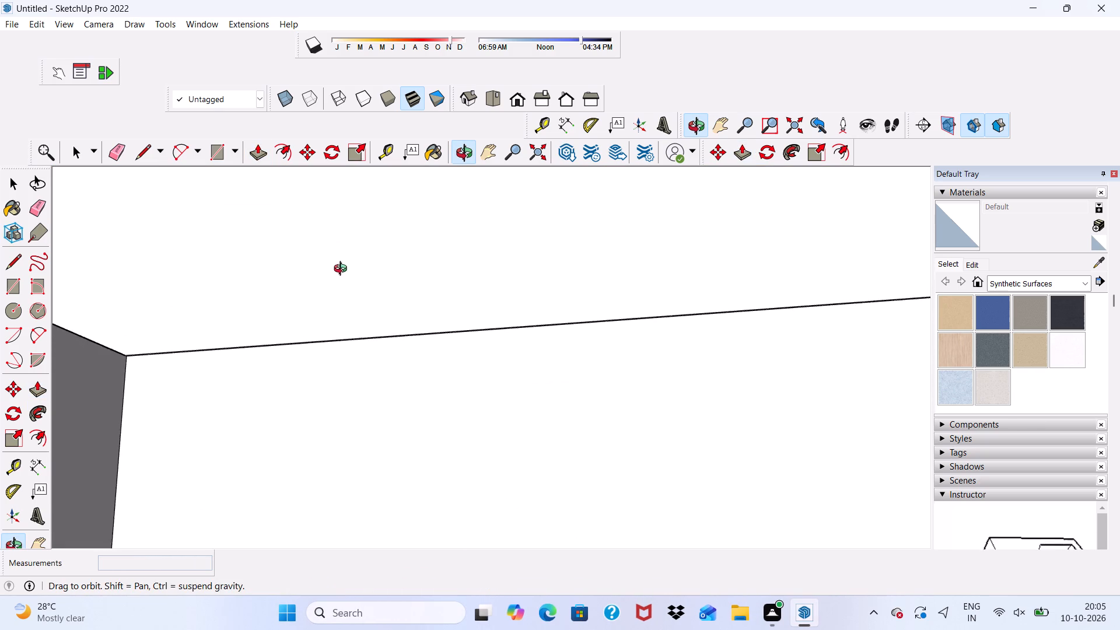
{"action": "middle_click_drag", "start_coordinate": [343, 270], "coordinate": [306, 283]}
{"action": "scroll", "coordinate": [297, 334], "scroll_direction": "up", "scroll_amount": 13}
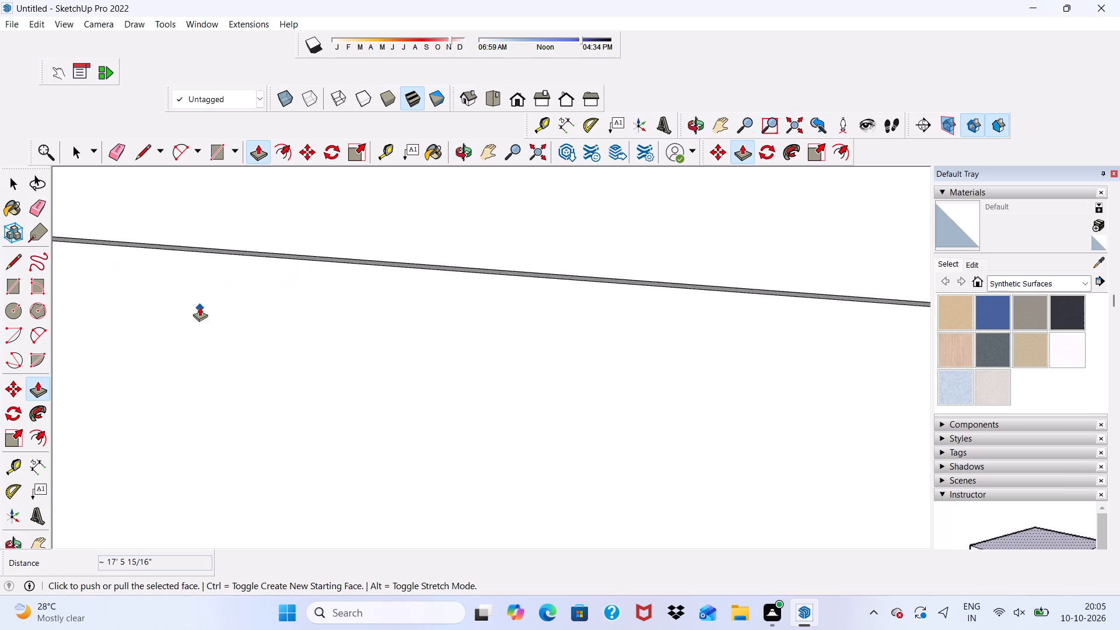
{"action": "scroll", "coordinate": [199, 307], "scroll_direction": "up", "scroll_amount": 8}
{"action": "key", "text": "space"}
{"action": "left_click", "coordinate": [232, 246]}
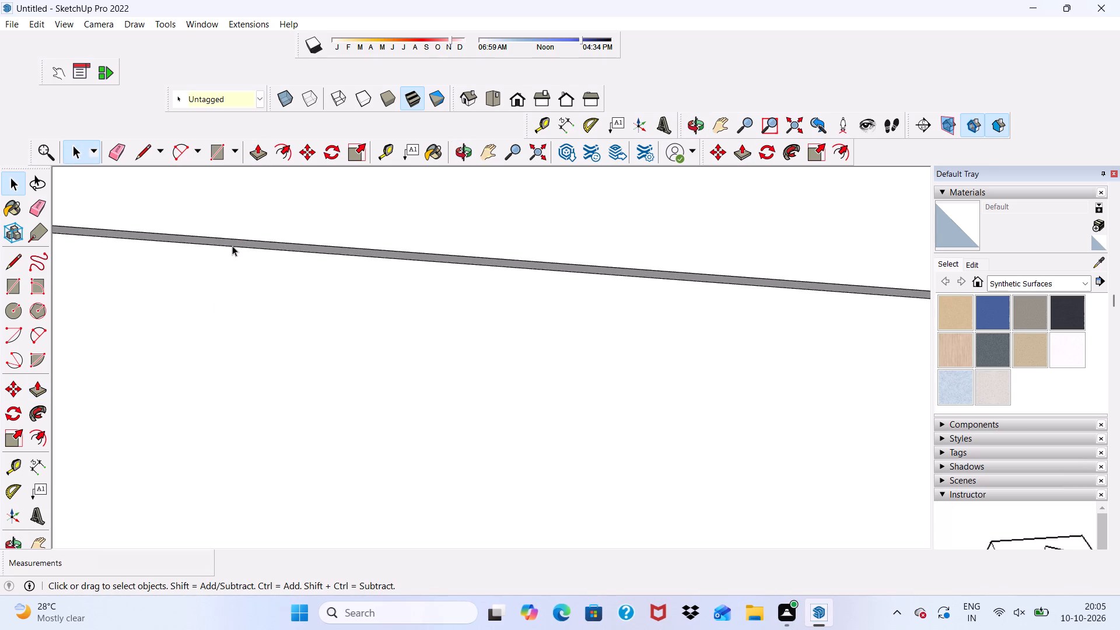
{"action": "scroll", "coordinate": [261, 274], "scroll_direction": "up", "scroll_amount": 7}
{"action": "left_click", "coordinate": [263, 236]}
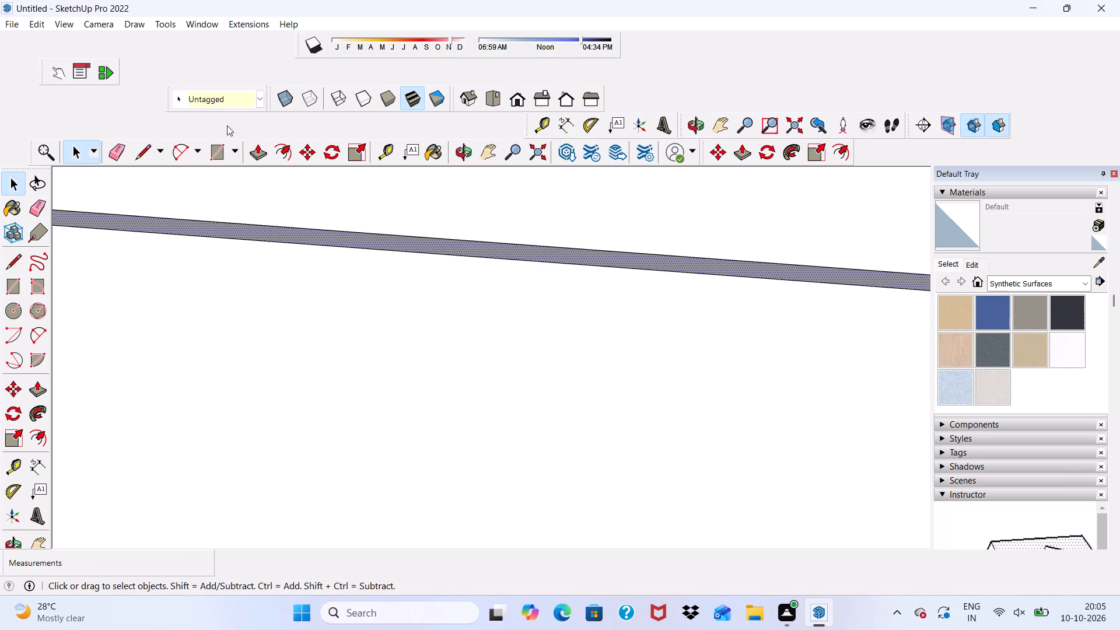
{"action": "left_click", "coordinate": [254, 150]}
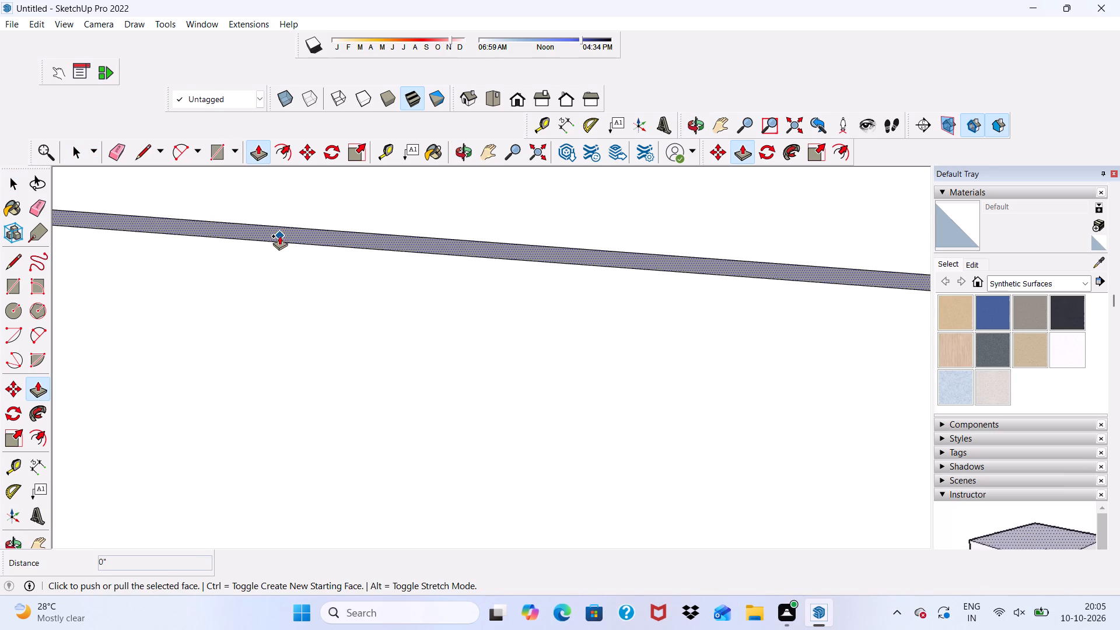
{"action": "left_click", "coordinate": [280, 236]}
{"action": "scroll", "coordinate": [271, 323], "scroll_direction": "down", "scroll_amount": 20}
{"action": "scroll", "coordinate": [271, 323], "scroll_direction": "down", "scroll_amount": 2}
{"action": "scroll", "coordinate": [360, 284], "scroll_direction": "down", "scroll_amount": 5}
{"action": "scroll", "coordinate": [353, 366], "scroll_direction": "down", "scroll_amount": 2}
{"action": "scroll", "coordinate": [322, 404], "scroll_direction": "down", "scroll_amount": 10}
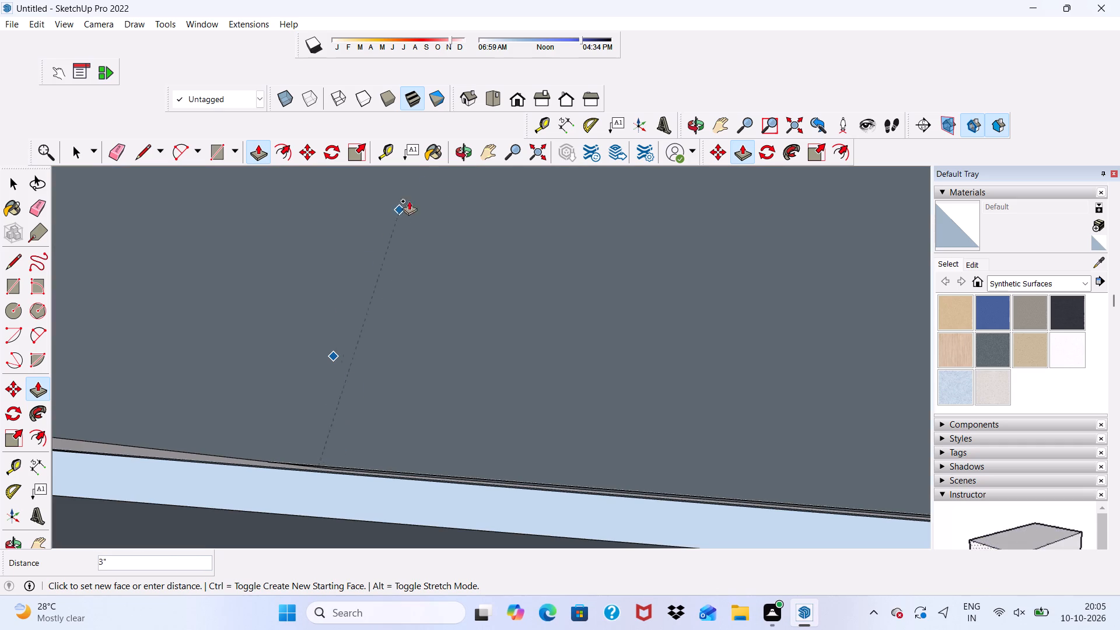
{"action": "left_click", "coordinate": [516, 104]}
{"action": "scroll", "coordinate": [370, 332], "scroll_direction": "down", "scroll_amount": 8}
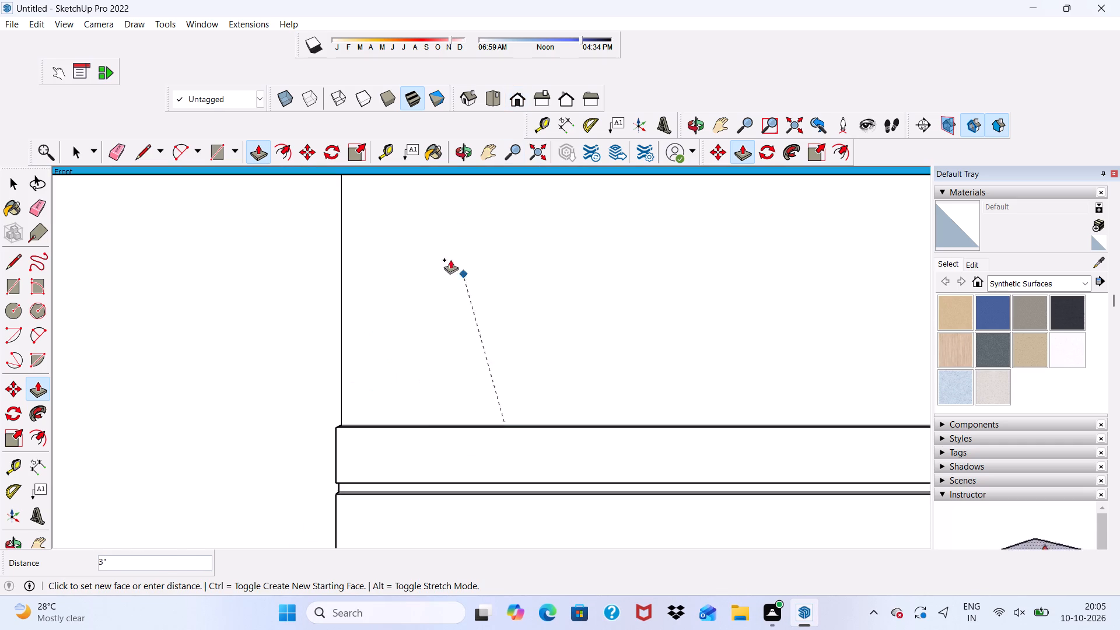
{"action": "scroll", "coordinate": [450, 260], "scroll_direction": "down", "scroll_amount": 9}
{"action": "scroll", "coordinate": [516, 480], "scroll_direction": "up", "scroll_amount": 10}
{"action": "middle_click_drag", "start_coordinate": [542, 401], "coordinate": [505, 276]}
{"action": "scroll", "coordinate": [513, 389], "scroll_direction": "up", "scroll_amount": 5}
{"action": "scroll", "coordinate": [442, 379], "scroll_direction": "up", "scroll_amount": 10}
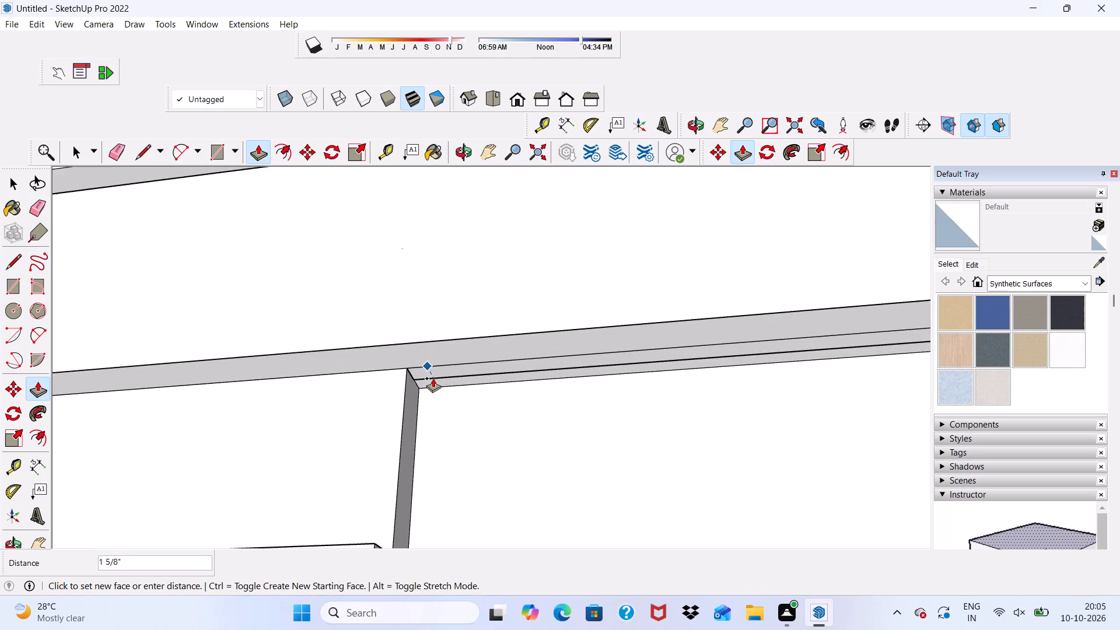
{"action": "scroll", "coordinate": [433, 378], "scroll_direction": "up", "scroll_amount": 5}
{"action": "left_click", "coordinate": [417, 396]}
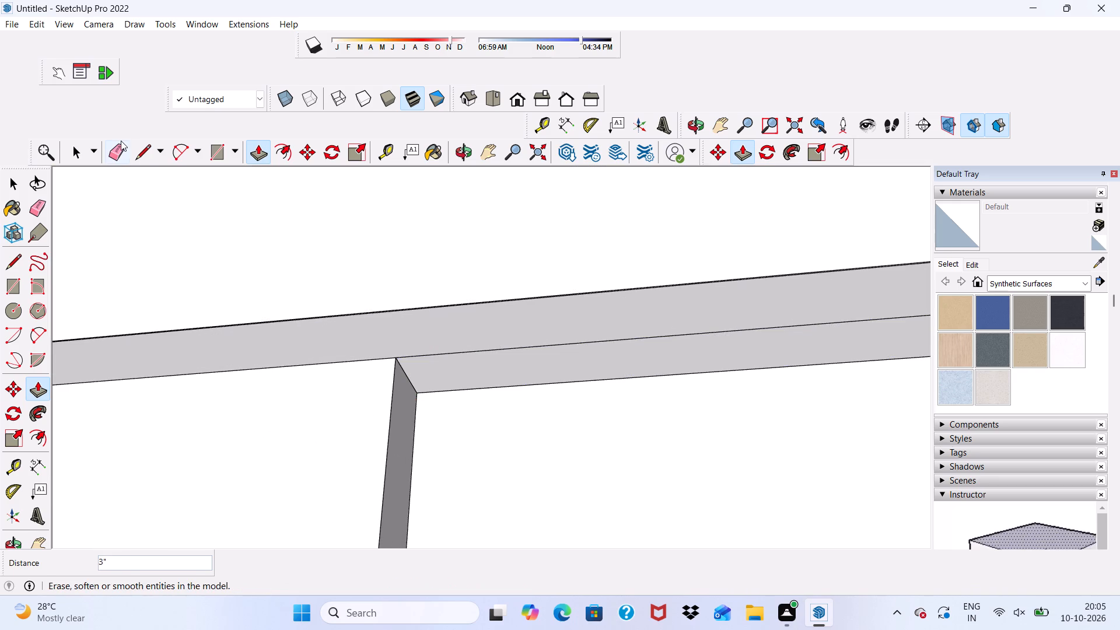
Erase the leftover lengthwise edge on the wide band's underside above the recess.
{"action": "left_click", "coordinate": [115, 151]}
{"action": "left_click_drag", "start_coordinate": [444, 339], "coordinate": [451, 368]}
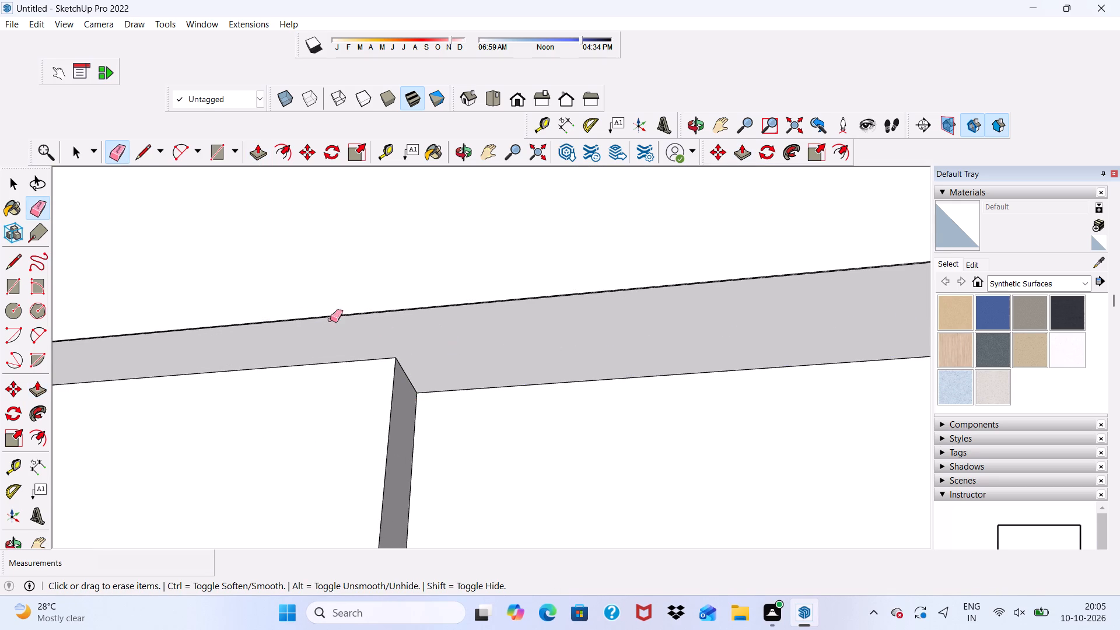
Erase the short horizontal edge and the vertical seam edge on the recess-side face of the uppermost projecting left strip.
{"action": "scroll", "coordinate": [290, 326], "scroll_direction": "down", "scroll_amount": 20}
{"action": "scroll", "coordinate": [290, 326], "scroll_direction": "down", "scroll_amount": 2}
{"action": "middle_click_drag", "start_coordinate": [353, 344], "coordinate": [439, 470]}
{"action": "scroll", "coordinate": [394, 440], "scroll_direction": "down", "scroll_amount": 1}
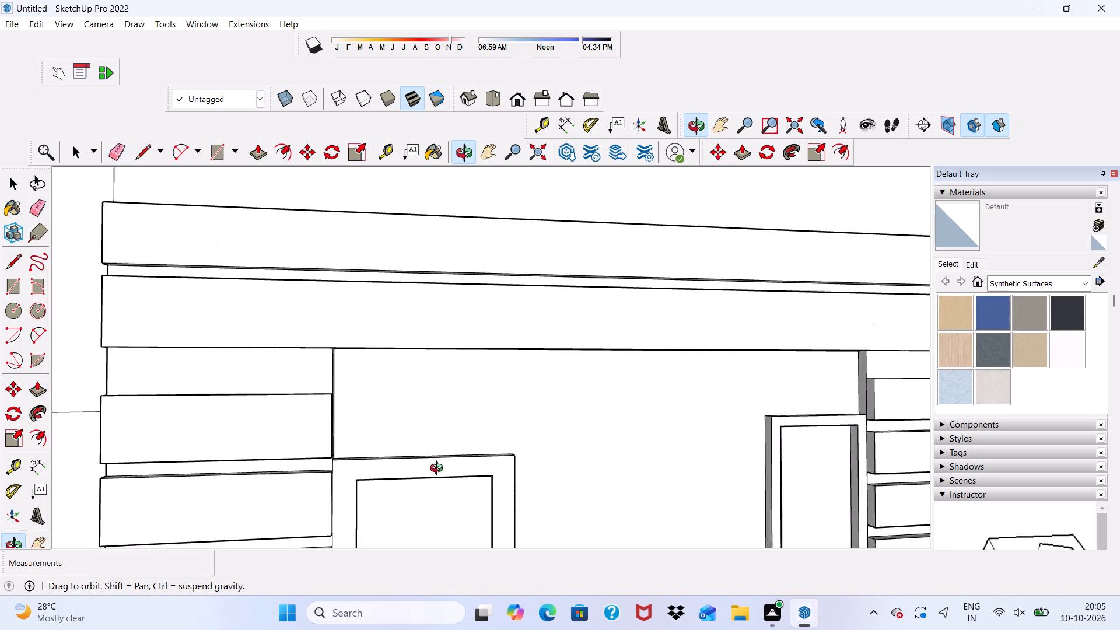
{"action": "middle_click_drag", "start_coordinate": [439, 470], "coordinate": [450, 478]}
{"action": "scroll", "coordinate": [449, 443], "scroll_direction": "up", "scroll_amount": 1}
{"action": "scroll", "coordinate": [429, 406], "scroll_direction": "down", "scroll_amount": 5}
{"action": "middle_click_drag", "start_coordinate": [435, 401], "coordinate": [327, 328]}
{"action": "key", "text": "space"}
{"action": "scroll", "coordinate": [367, 386], "scroll_direction": "up", "scroll_amount": 3}
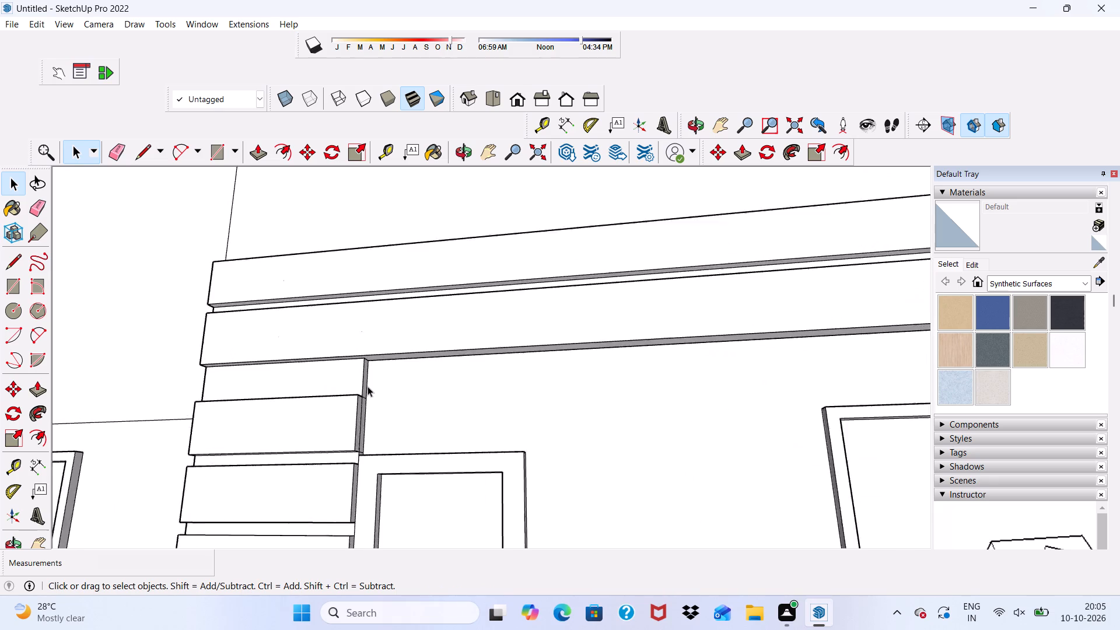
{"action": "scroll", "coordinate": [367, 386], "scroll_direction": "up", "scroll_amount": 11}
{"action": "scroll", "coordinate": [355, 377], "scroll_direction": "down", "scroll_amount": 1}
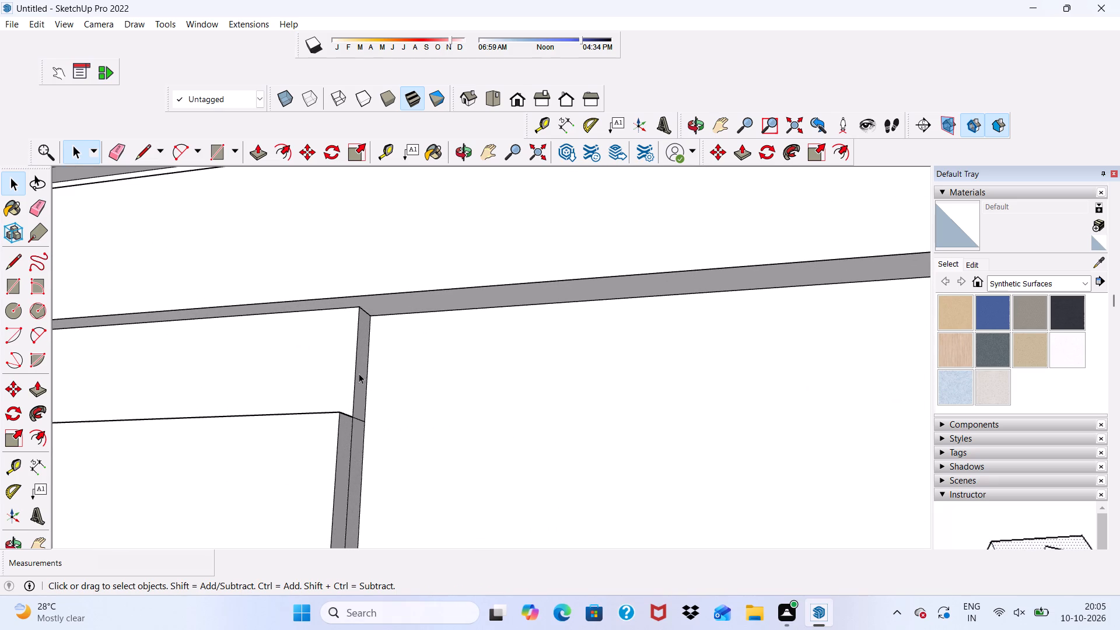
{"action": "left_click", "coordinate": [117, 148]}
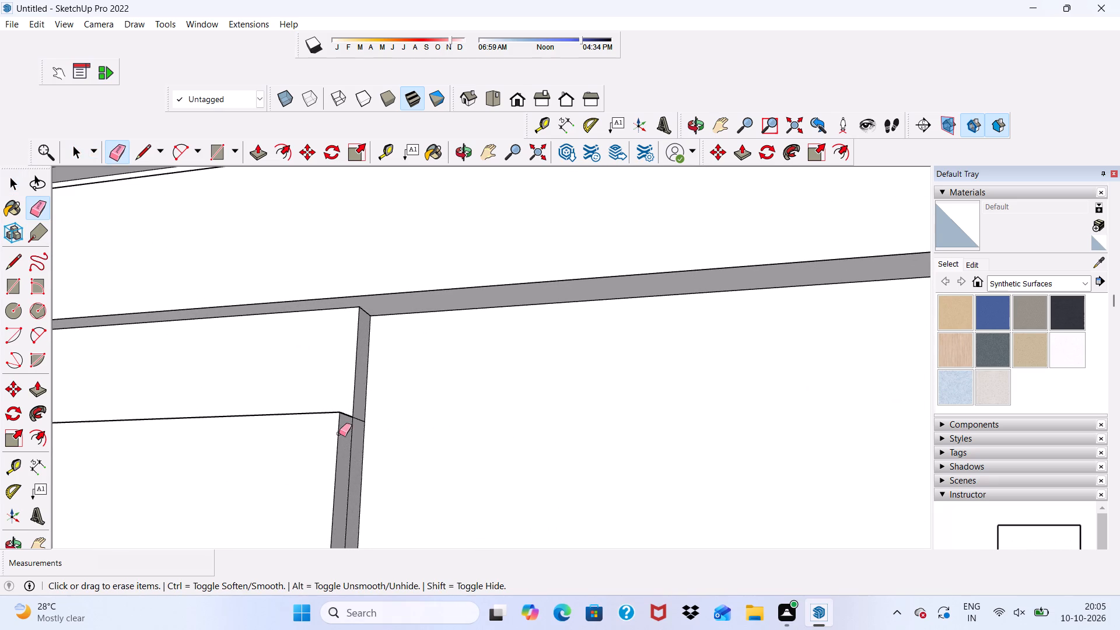
{"action": "scroll", "coordinate": [339, 433], "scroll_direction": "up", "scroll_amount": 3}
{"action": "left_click", "coordinate": [361, 412]}
{"action": "left_click_drag", "start_coordinate": [355, 431], "coordinate": [356, 437]}
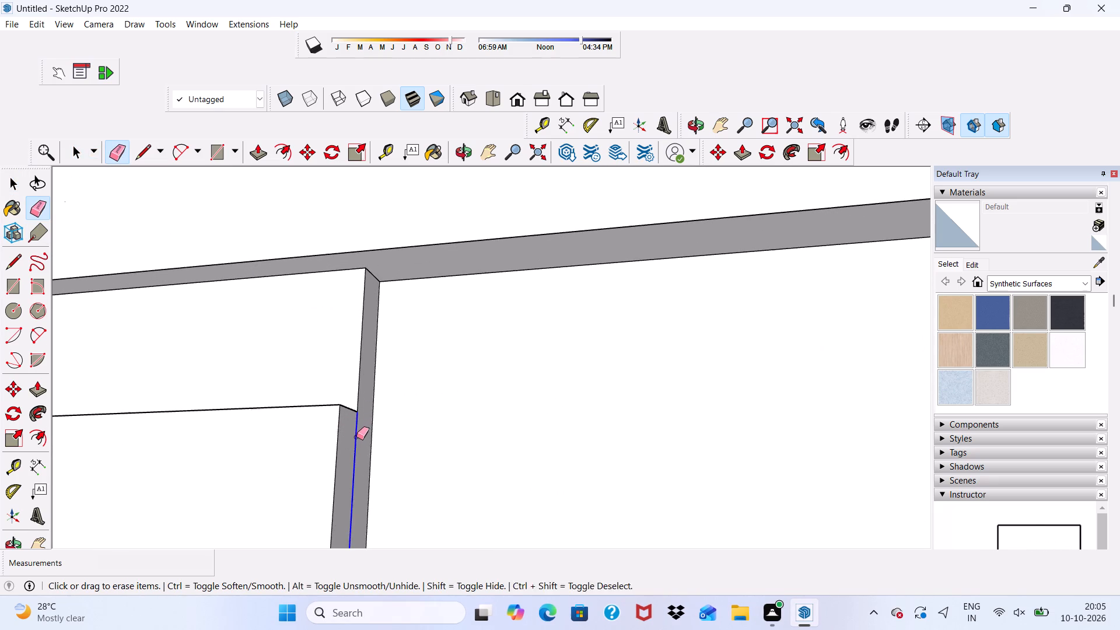
{"action": "left_click_drag", "start_coordinate": [356, 437], "coordinate": [357, 438]}
{"action": "scroll", "coordinate": [337, 374], "scroll_direction": "down", "scroll_amount": 1}
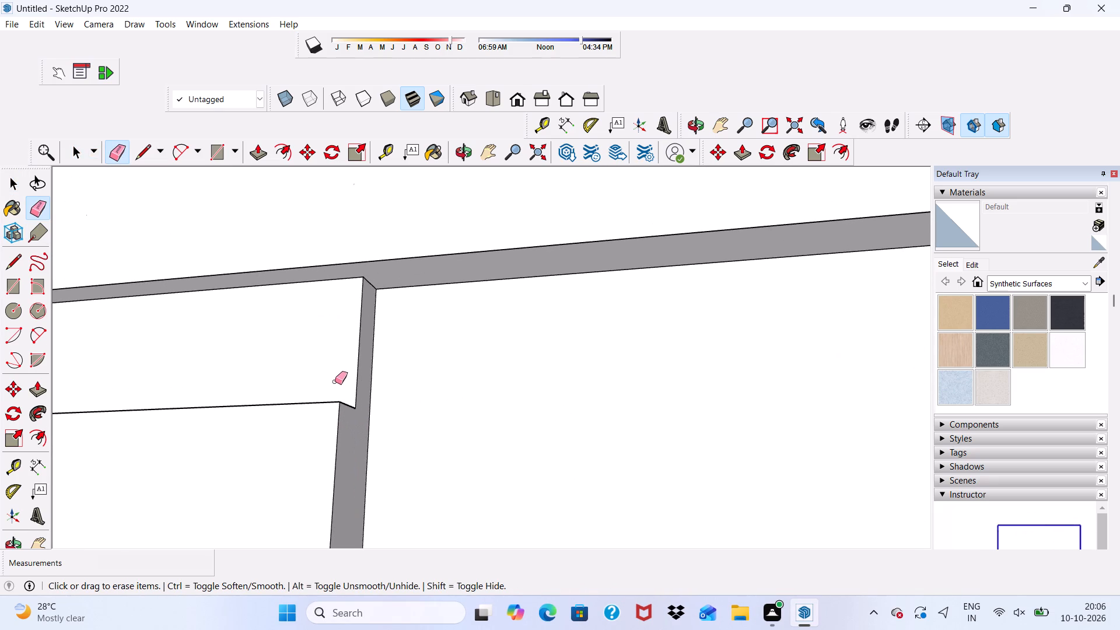
{"action": "scroll", "coordinate": [335, 389], "scroll_direction": "down", "scroll_amount": 13}
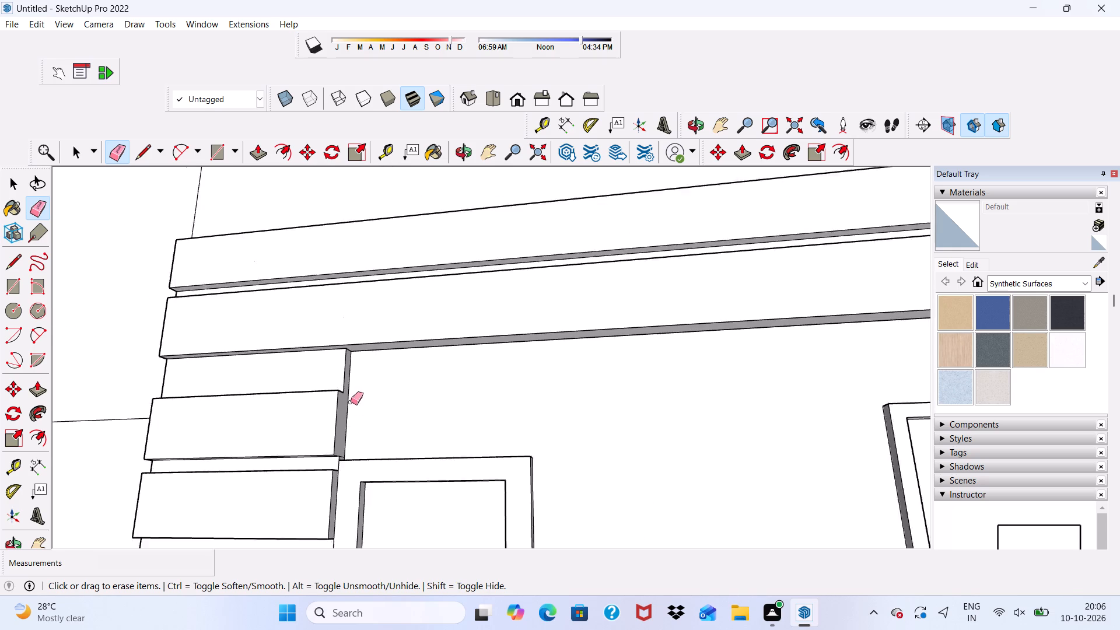
{"action": "scroll", "coordinate": [351, 402], "scroll_direction": "down", "scroll_amount": 2}
{"action": "middle_click_drag", "start_coordinate": [355, 409], "coordinate": [384, 447]}
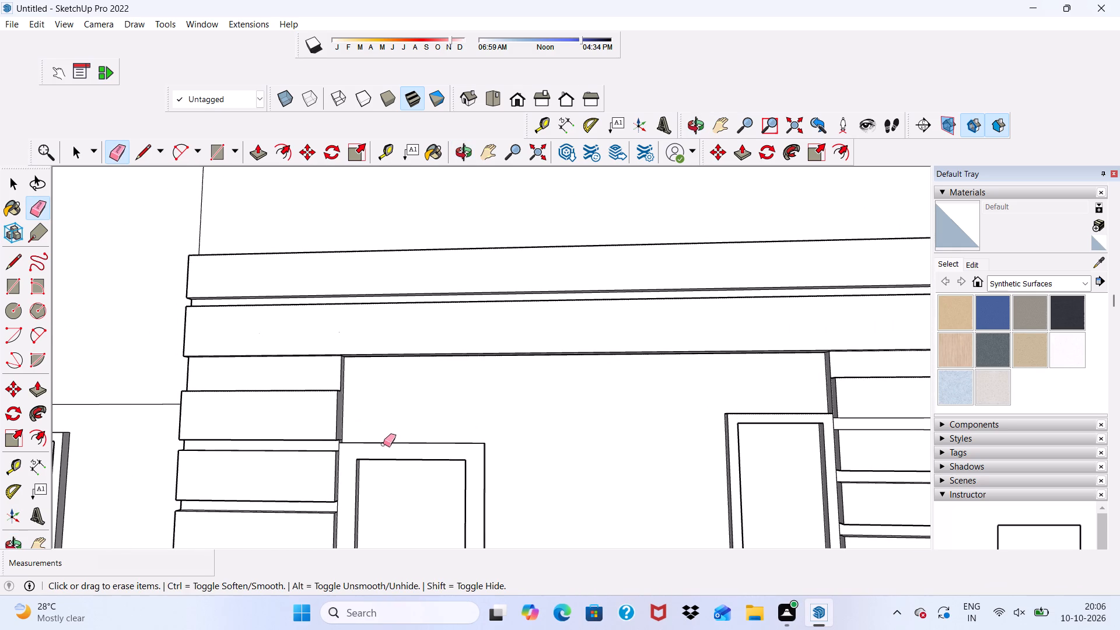
Draw a horizontal rectangle about 7 7/16" by 13' 7/16" across the recess's back wall, above the door and window.
{"action": "left_click", "coordinate": [213, 151]}
{"action": "scroll", "coordinate": [373, 398], "scroll_direction": "up", "scroll_amount": 8}
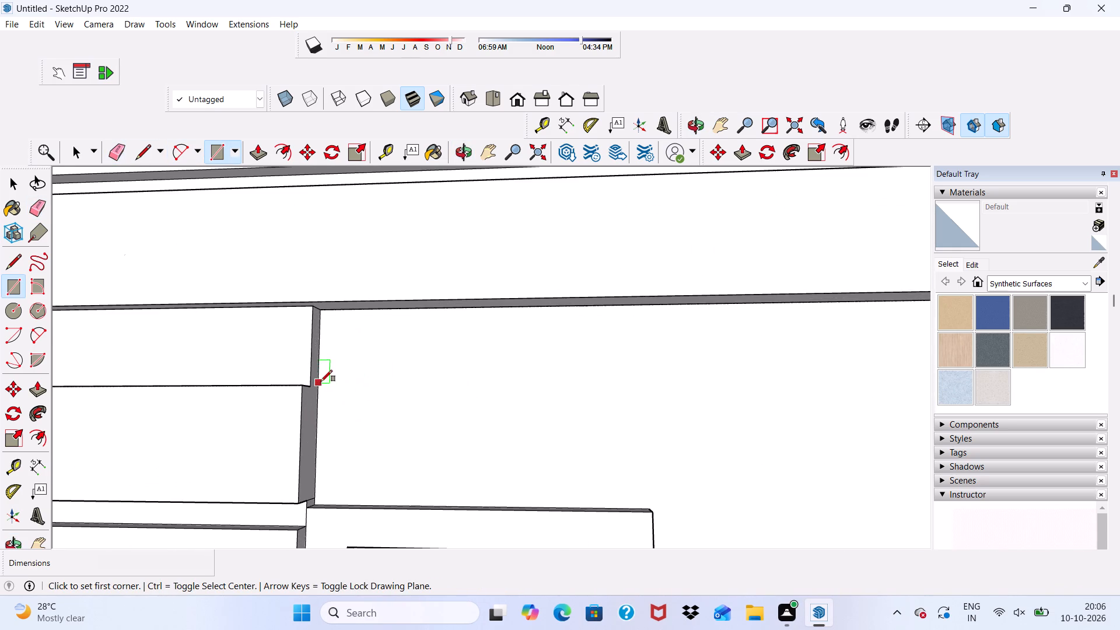
{"action": "scroll", "coordinate": [318, 370], "scroll_direction": "down", "scroll_amount": 11}
{"action": "middle_click_drag", "start_coordinate": [380, 416], "coordinate": [393, 482]}
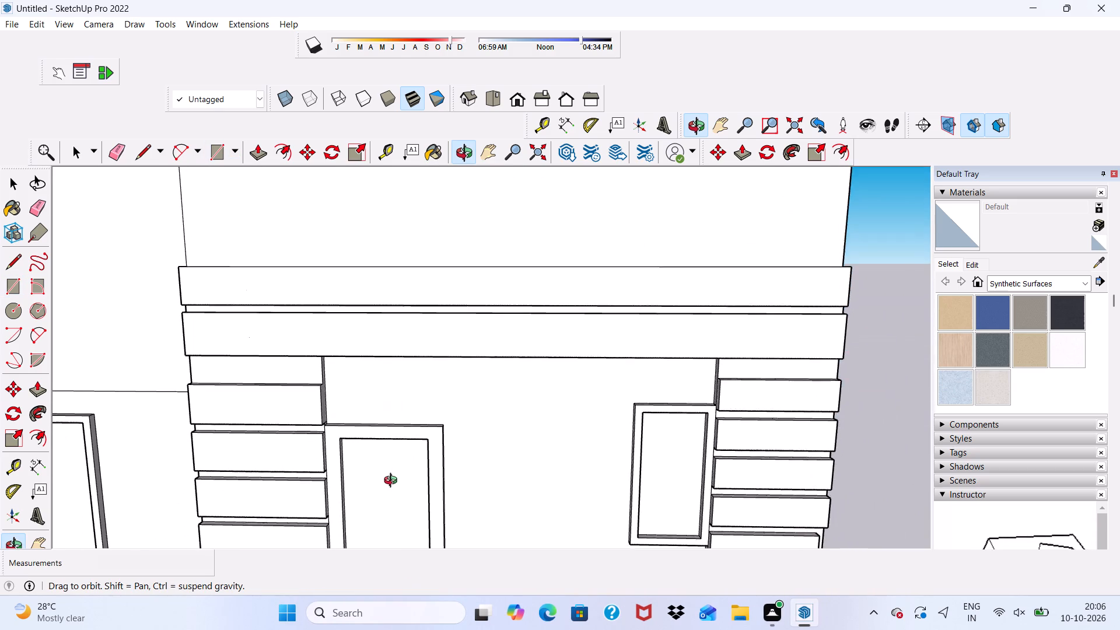
{"action": "middle_click_drag", "start_coordinate": [393, 482], "coordinate": [396, 506]}
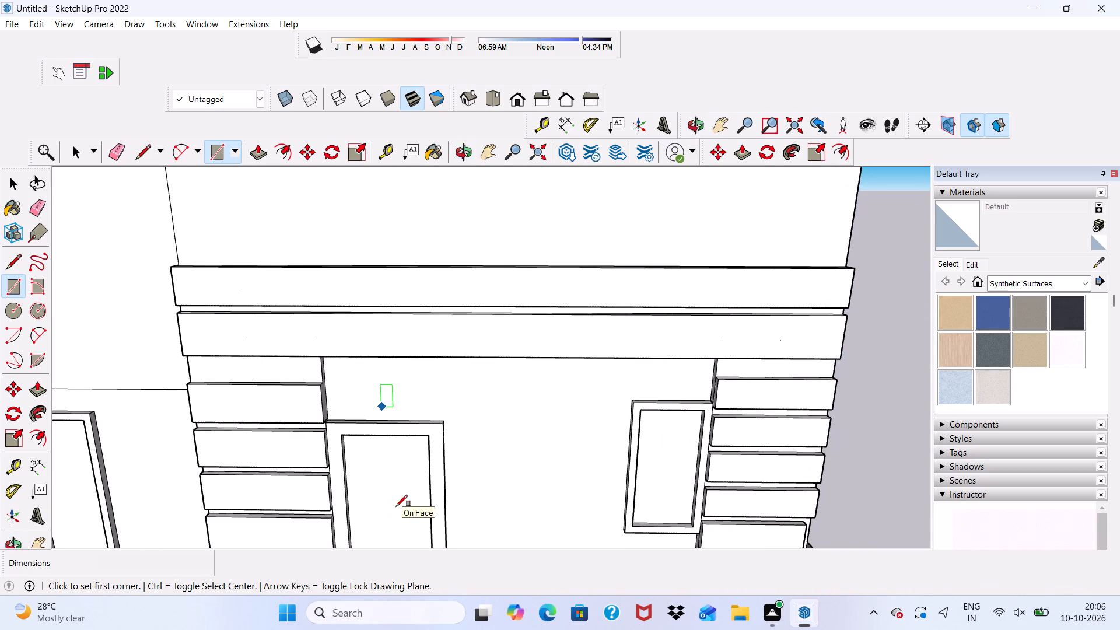
{"action": "scroll", "coordinate": [310, 409], "scroll_direction": "up", "scroll_amount": 8}
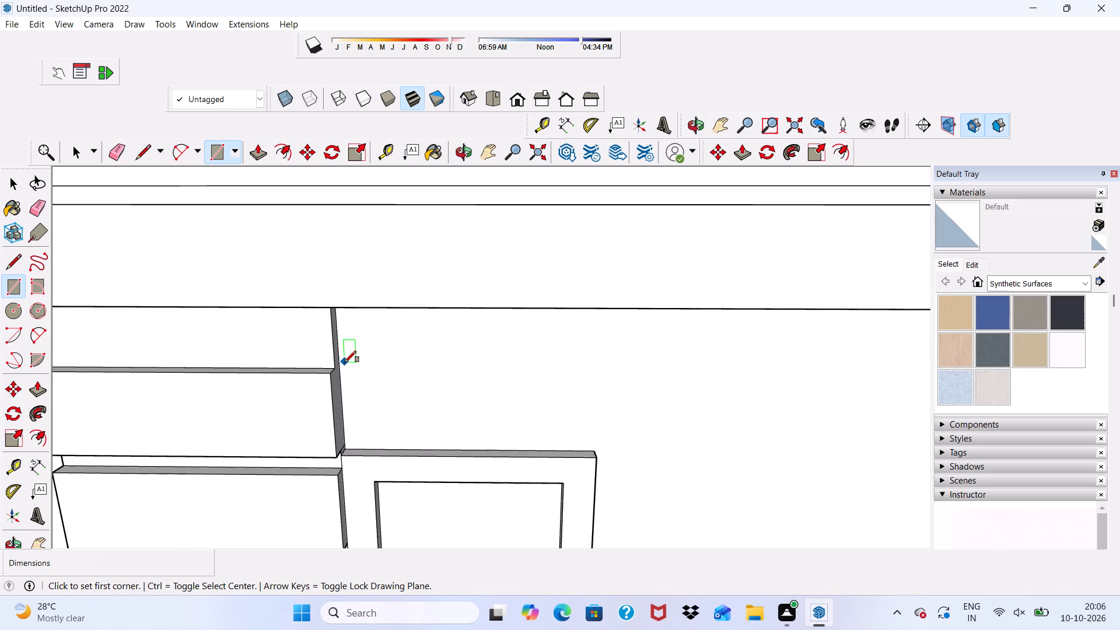
{"action": "scroll", "coordinate": [342, 362], "scroll_direction": "up", "scroll_amount": 4}
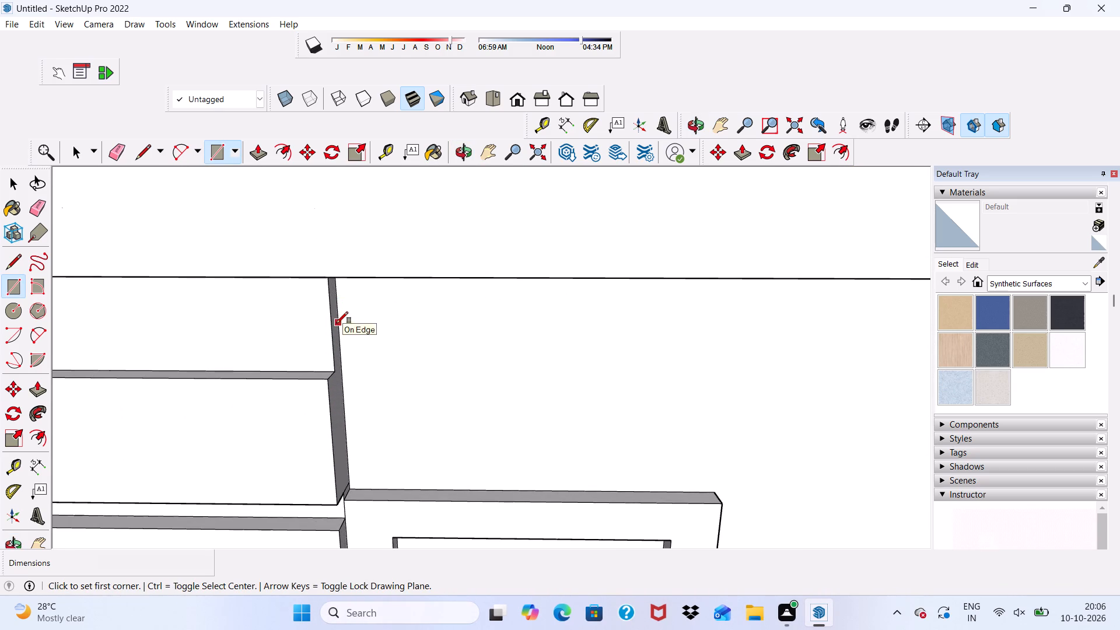
{"action": "left_click", "coordinate": [337, 323]}
{"action": "scroll", "coordinate": [355, 346], "scroll_direction": "down", "scroll_amount": 5}
{"action": "scroll", "coordinate": [212, 379], "scroll_direction": "down", "scroll_amount": 5}
{"action": "scroll", "coordinate": [566, 364], "scroll_direction": "up", "scroll_amount": 4}
{"action": "scroll", "coordinate": [734, 376], "scroll_direction": "up", "scroll_amount": 2}
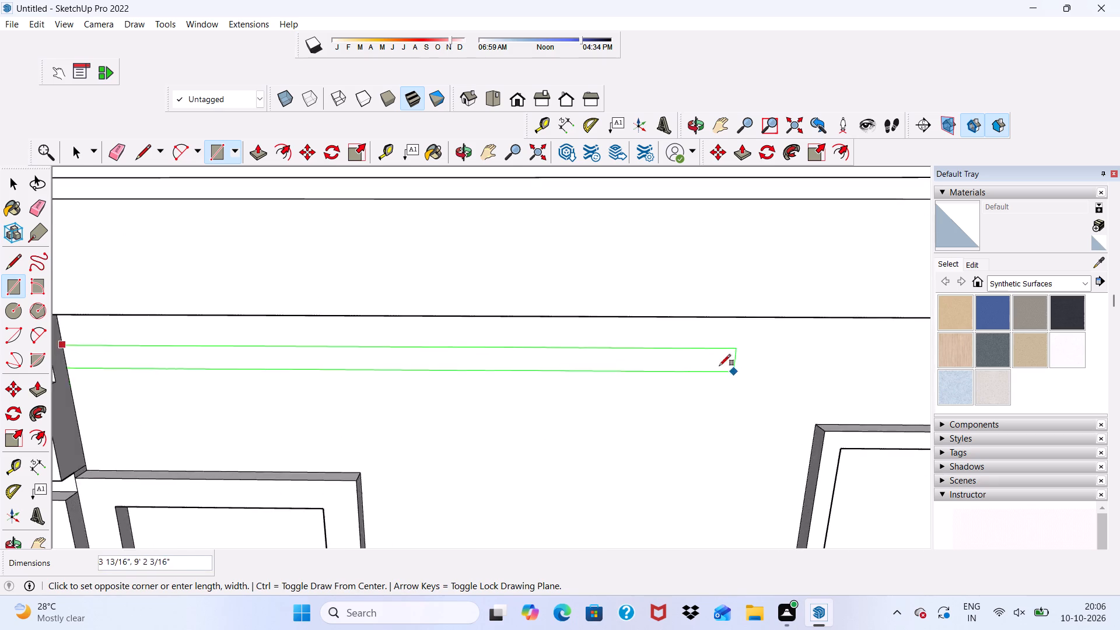
{"action": "scroll", "coordinate": [300, 390], "scroll_direction": "down", "scroll_amount": 9}
{"action": "scroll", "coordinate": [516, 397], "scroll_direction": "up", "scroll_amount": 4}
{"action": "middle_click_drag", "start_coordinate": [601, 391], "coordinate": [667, 325]}
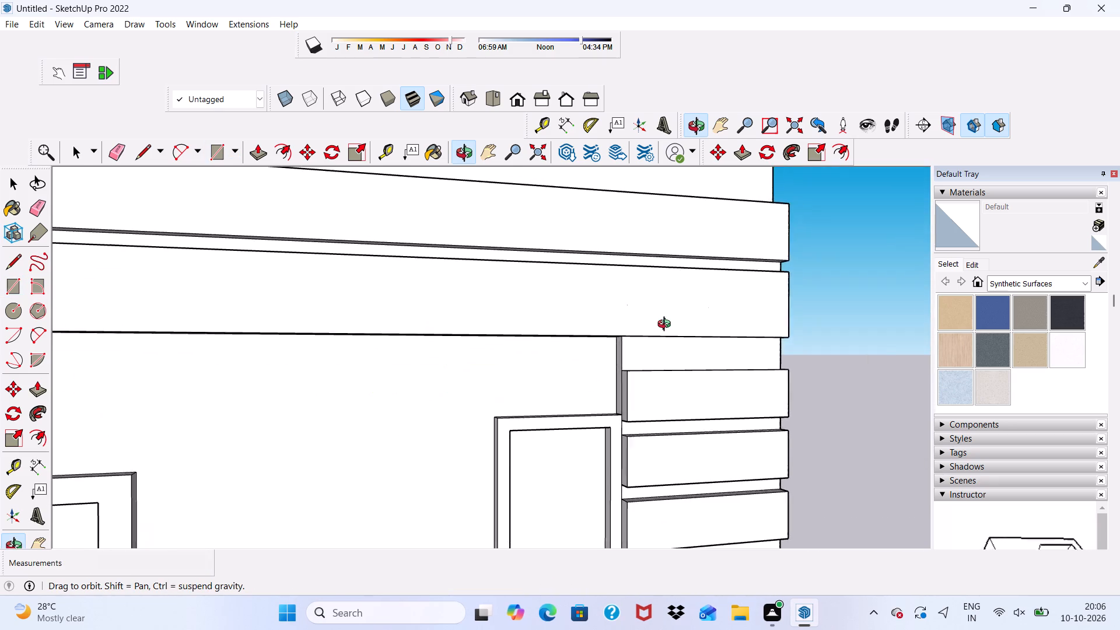
{"action": "middle_click_drag", "start_coordinate": [667, 325], "coordinate": [668, 325]}
{"action": "scroll", "coordinate": [636, 407], "scroll_direction": "up", "scroll_amount": 6}
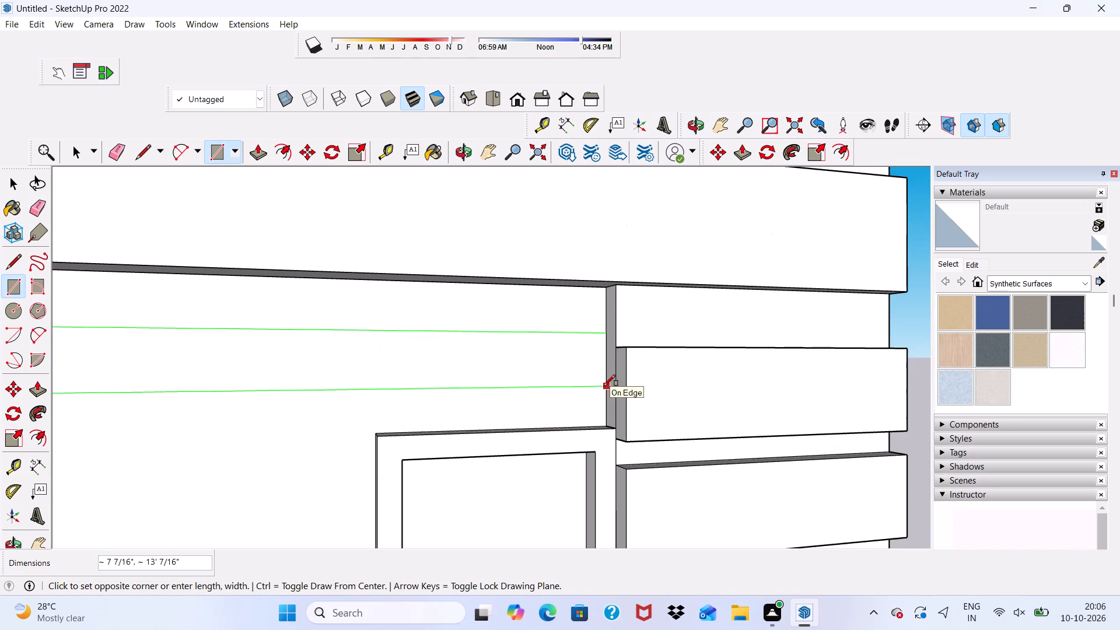
{"action": "left_click", "coordinate": [604, 386]}
{"action": "scroll", "coordinate": [502, 398], "scroll_direction": "down", "scroll_amount": 5}
{"action": "key", "text": "space"}
Push/Pull the rectangle above the door and window outward 6" to form a projecting lintel band.
{"action": "scroll", "coordinate": [470, 374], "scroll_direction": "down", "scroll_amount": 6}
{"action": "scroll", "coordinate": [540, 374], "scroll_direction": "up", "scroll_amount": 1}
{"action": "scroll", "coordinate": [536, 356], "scroll_direction": "down", "scroll_amount": 3}
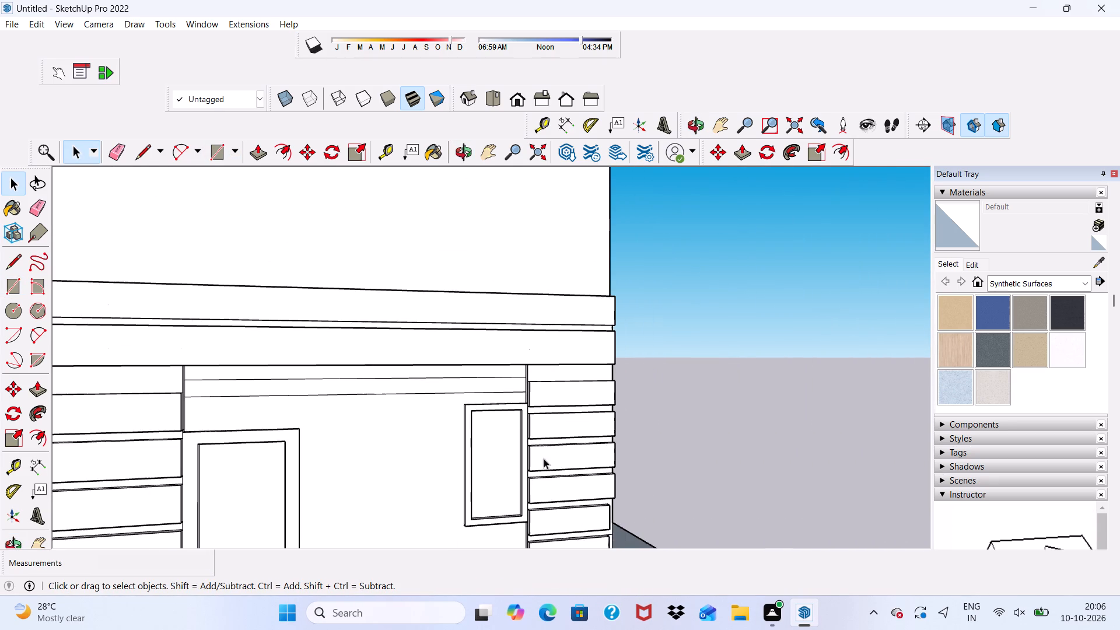
{"action": "scroll", "coordinate": [544, 459], "scroll_direction": "down", "scroll_amount": 1}
{"action": "scroll", "coordinate": [178, 400], "scroll_direction": "up", "scroll_amount": 2}
{"action": "left_click", "coordinate": [271, 390]}
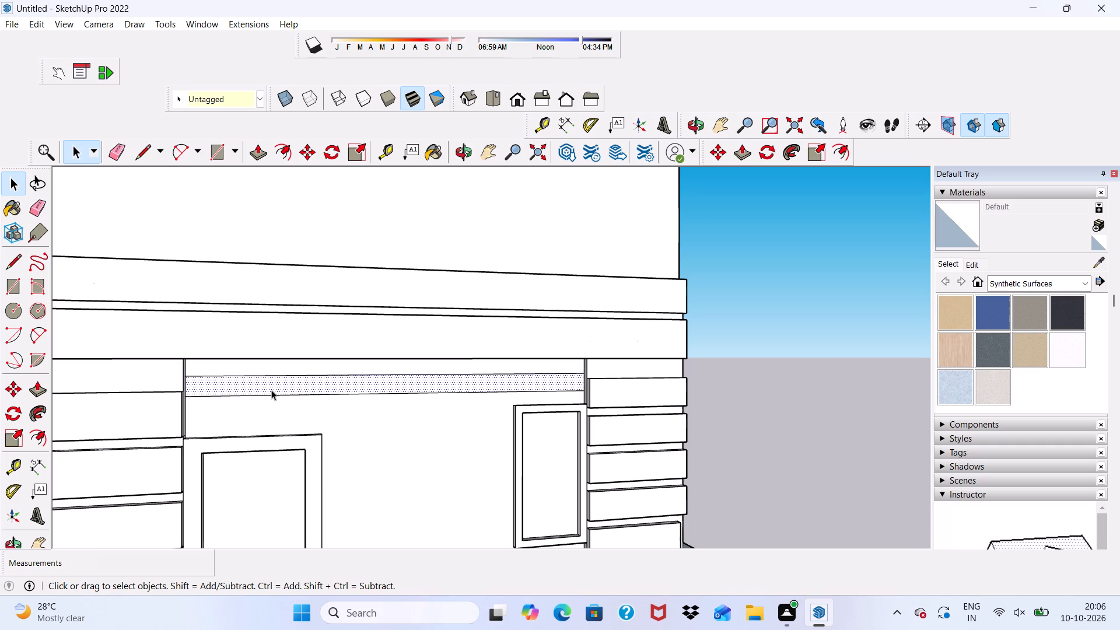
{"action": "left_click", "coordinate": [258, 146]}
{"action": "scroll", "coordinate": [314, 372], "scroll_direction": "up", "scroll_amount": 4}
{"action": "left_click", "coordinate": [319, 382]}
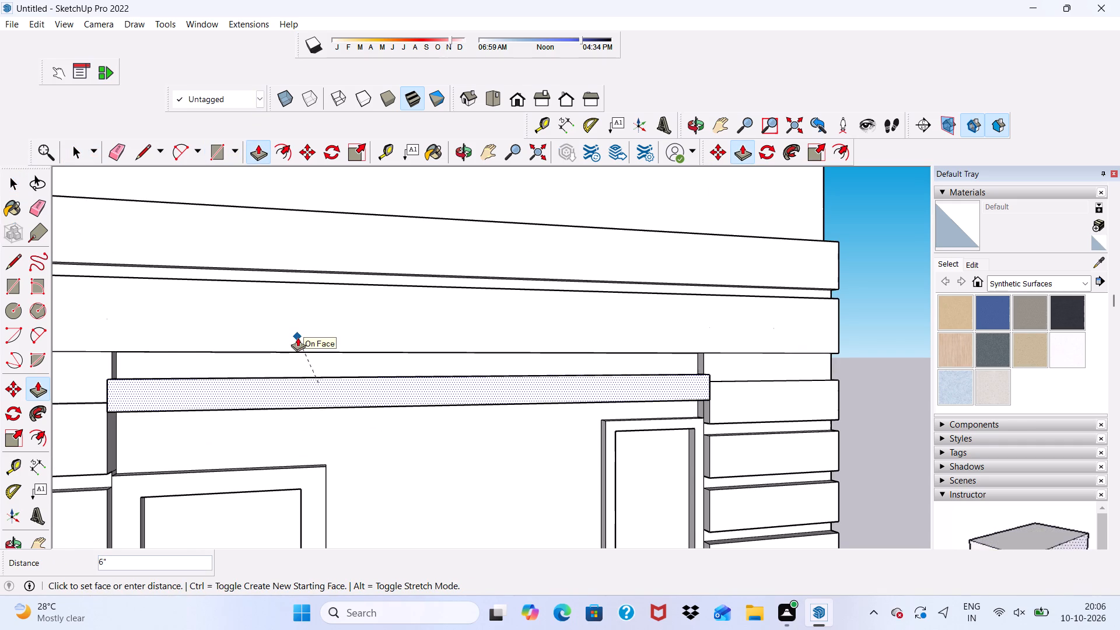
{"action": "scroll", "coordinate": [290, 331], "scroll_direction": "up", "scroll_amount": 7}
{"action": "middle_click_drag", "start_coordinate": [292, 359], "coordinate": [274, 276]}
{"action": "scroll", "coordinate": [277, 300], "scroll_direction": "up", "scroll_amount": 1}
{"action": "left_click", "coordinate": [297, 291]}
Push/Pull the lintel band's underside down 3 15/16".
{"action": "scroll", "coordinate": [336, 386], "scroll_direction": "down", "scroll_amount": 2}
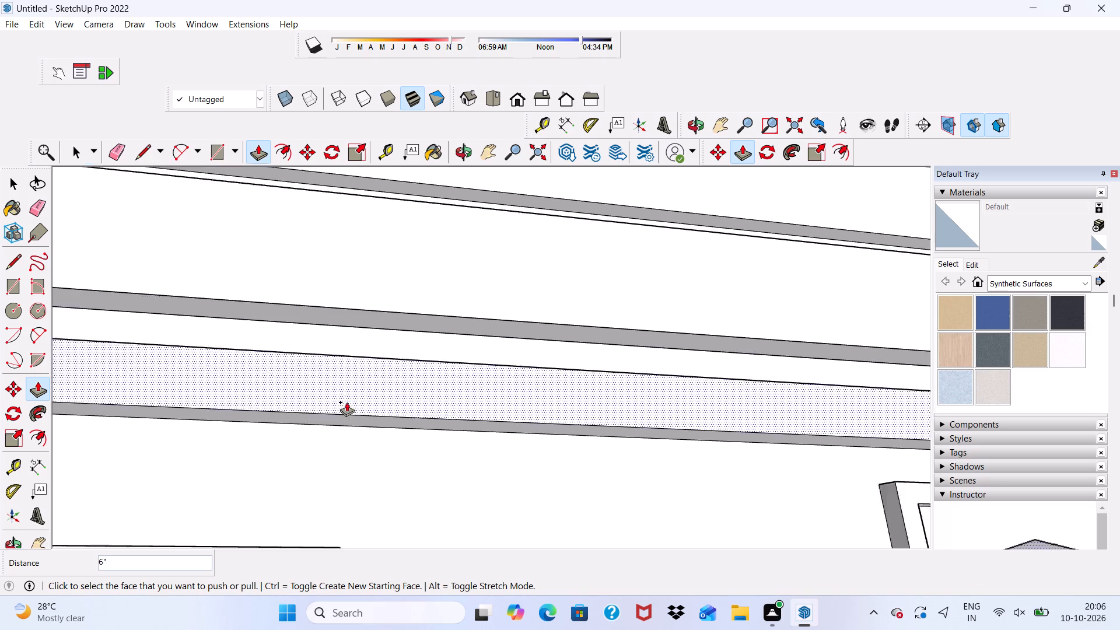
{"action": "scroll", "coordinate": [346, 402], "scroll_direction": "down", "scroll_amount": 6}
{"action": "scroll", "coordinate": [382, 422], "scroll_direction": "up", "scroll_amount": 9}
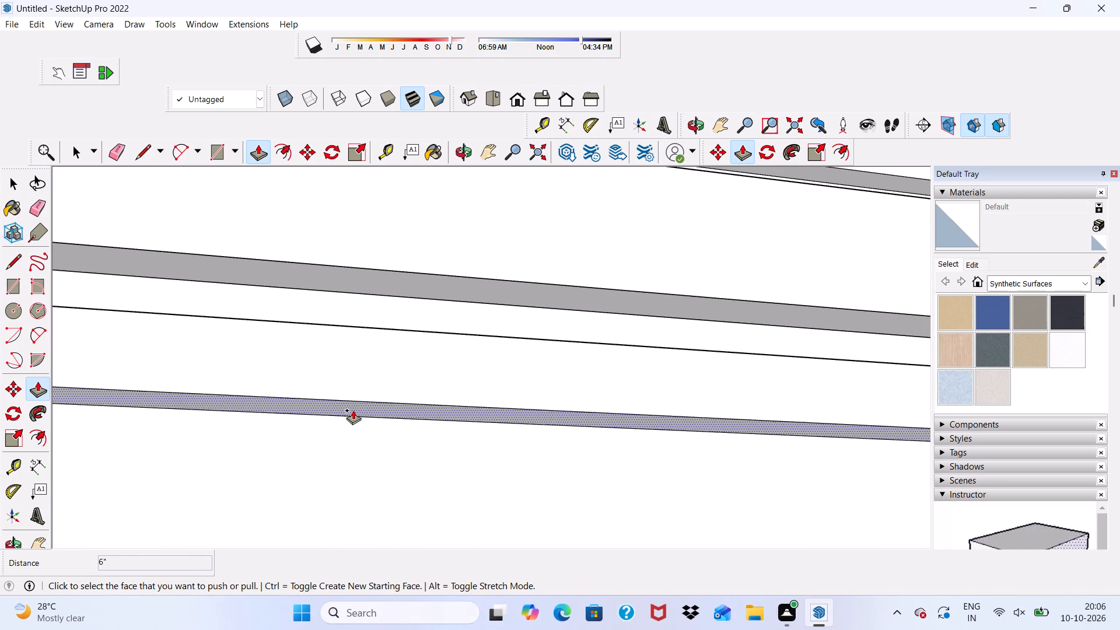
{"action": "left_click", "coordinate": [353, 410]}
{"action": "scroll", "coordinate": [355, 446], "scroll_direction": "down", "scroll_amount": 11}
{"action": "left_click_drag", "start_coordinate": [356, 450], "coordinate": [329, 398]}
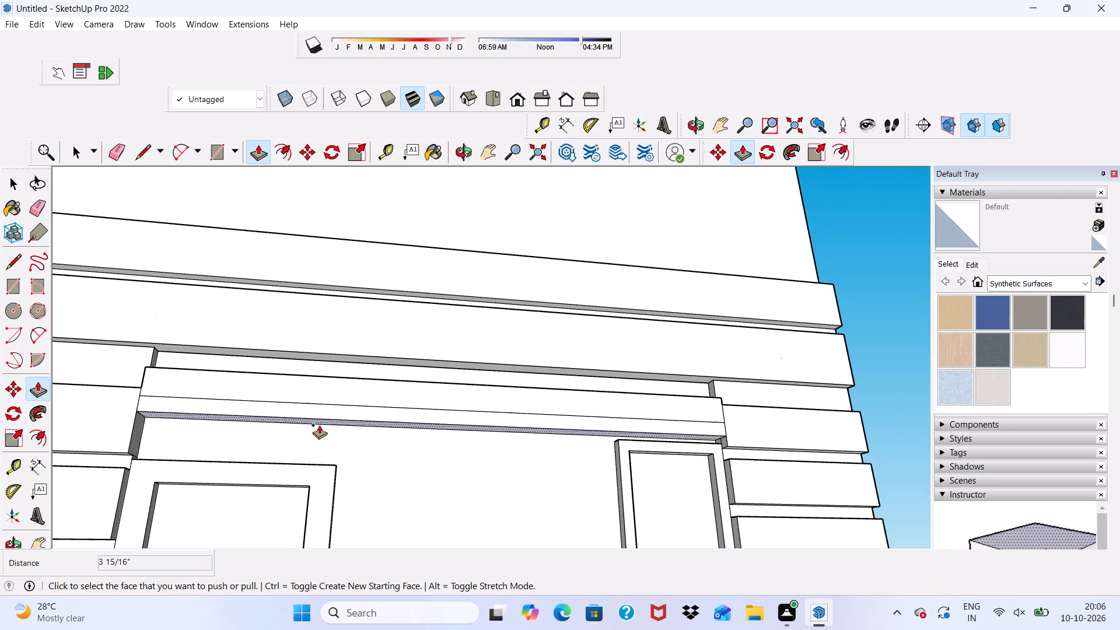
Push/Pull the lintel band's underside a further 1 5/8" down to the top of the window frame.
{"action": "scroll", "coordinate": [398, 463], "scroll_direction": "up", "scroll_amount": 3}
{"action": "scroll", "coordinate": [667, 506], "scroll_direction": "up", "scroll_amount": 3}
{"action": "scroll", "coordinate": [712, 461], "scroll_direction": "down", "scroll_amount": 4}
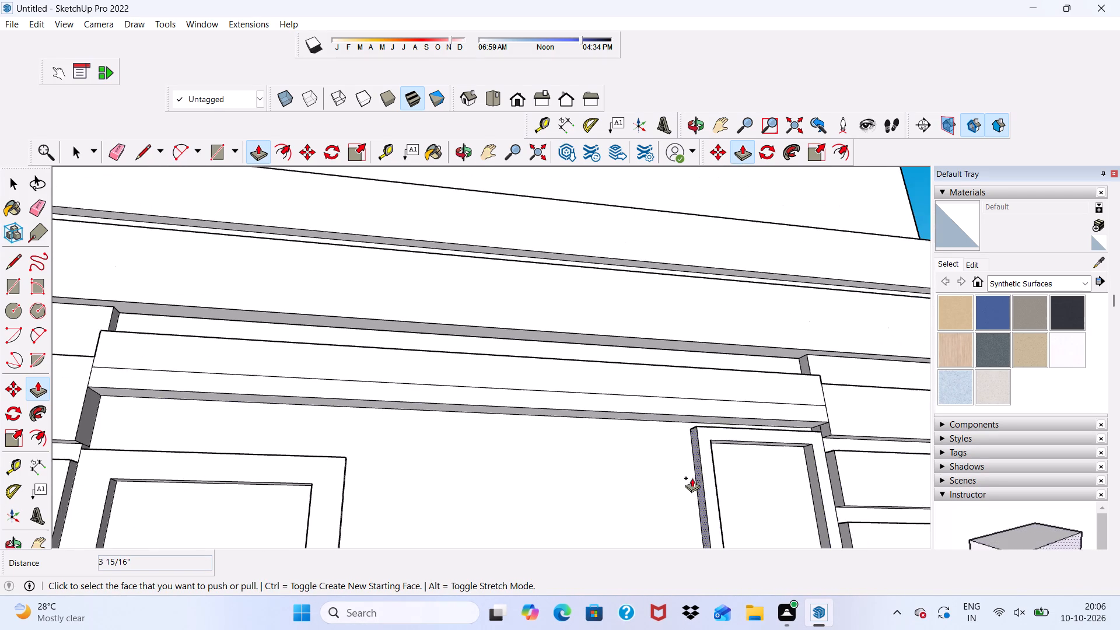
{"action": "scroll", "coordinate": [671, 426], "scroll_direction": "up", "scroll_amount": 4}
{"action": "scroll", "coordinate": [360, 368], "scroll_direction": "down", "scroll_amount": 7}
{"action": "scroll", "coordinate": [705, 483], "scroll_direction": "up", "scroll_amount": 2}
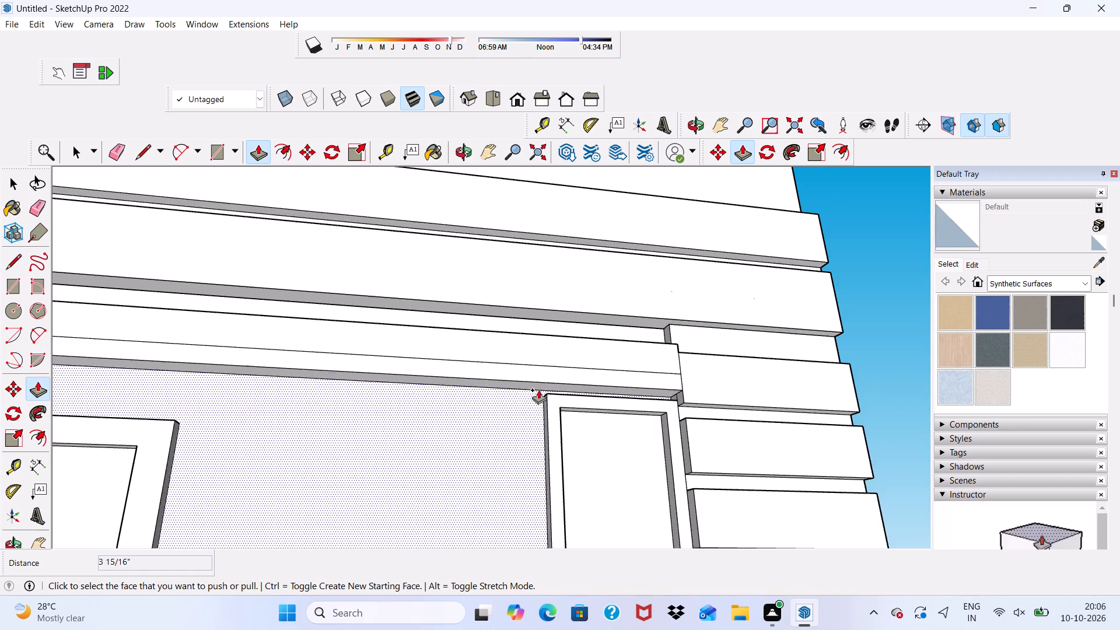
{"action": "scroll", "coordinate": [538, 383], "scroll_direction": "up", "scroll_amount": 9}
{"action": "left_click", "coordinate": [524, 383]}
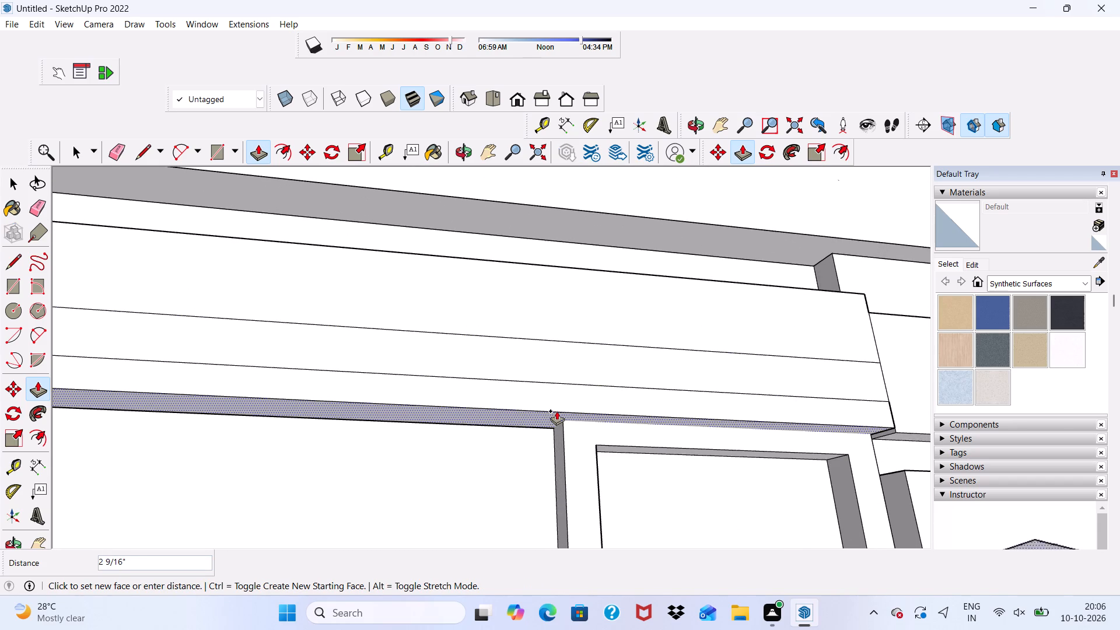
{"action": "scroll", "coordinate": [560, 400], "scroll_direction": "up", "scroll_amount": 3}
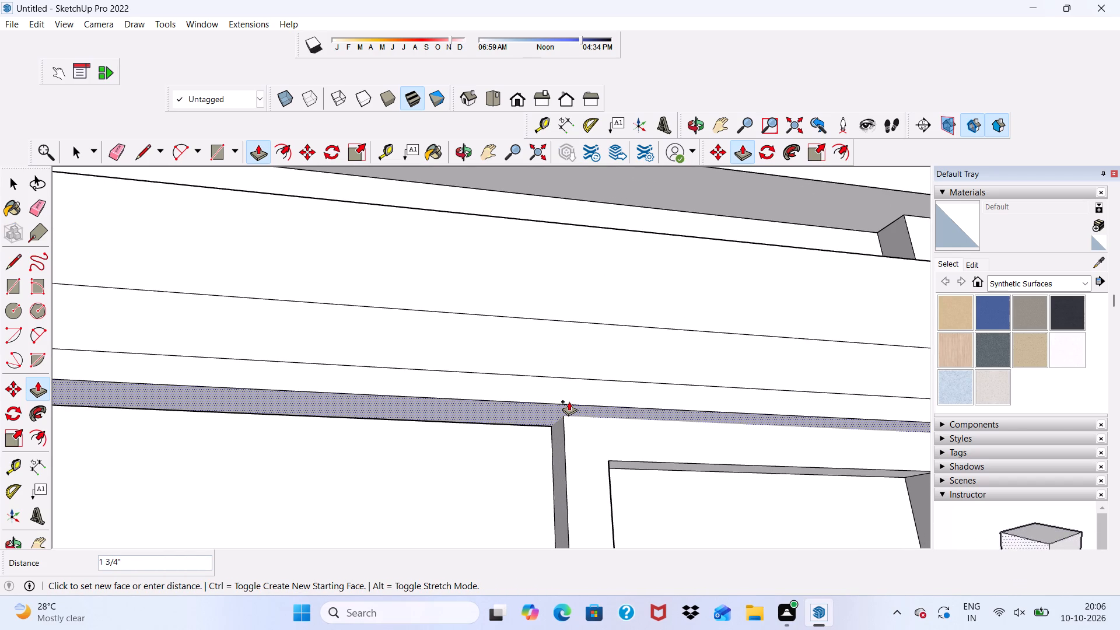
{"action": "left_click", "coordinate": [569, 400]}
Erase the two lengthwise seam edges on the lintel band's front face.
{"action": "scroll", "coordinate": [412, 383], "scroll_direction": "down", "scroll_amount": 11}
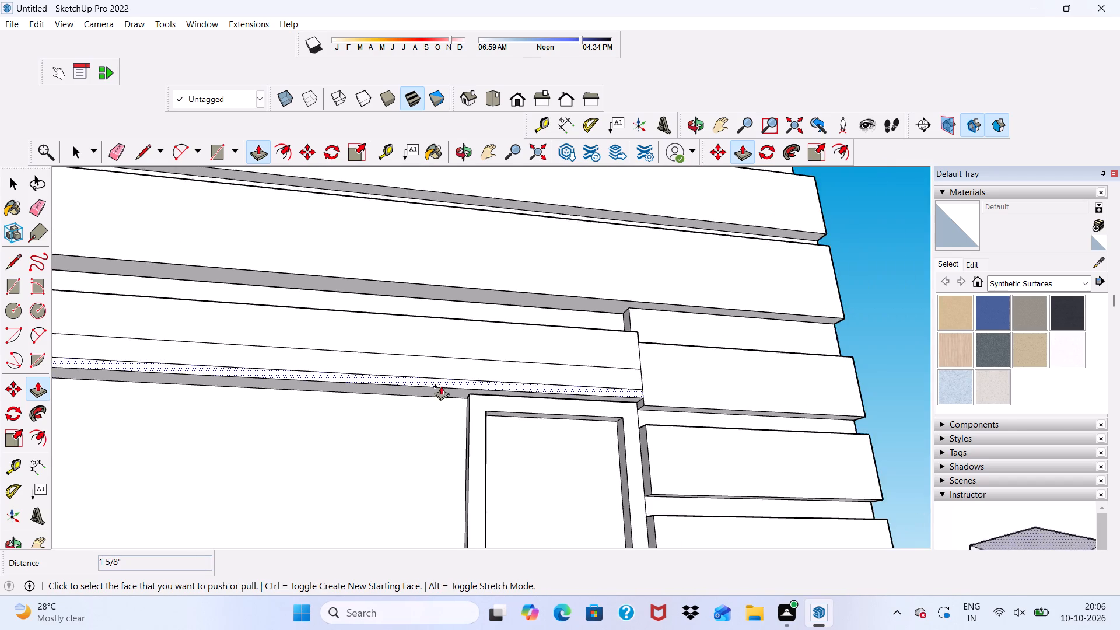
{"action": "middle_click_drag", "start_coordinate": [460, 386], "coordinate": [210, 442]}
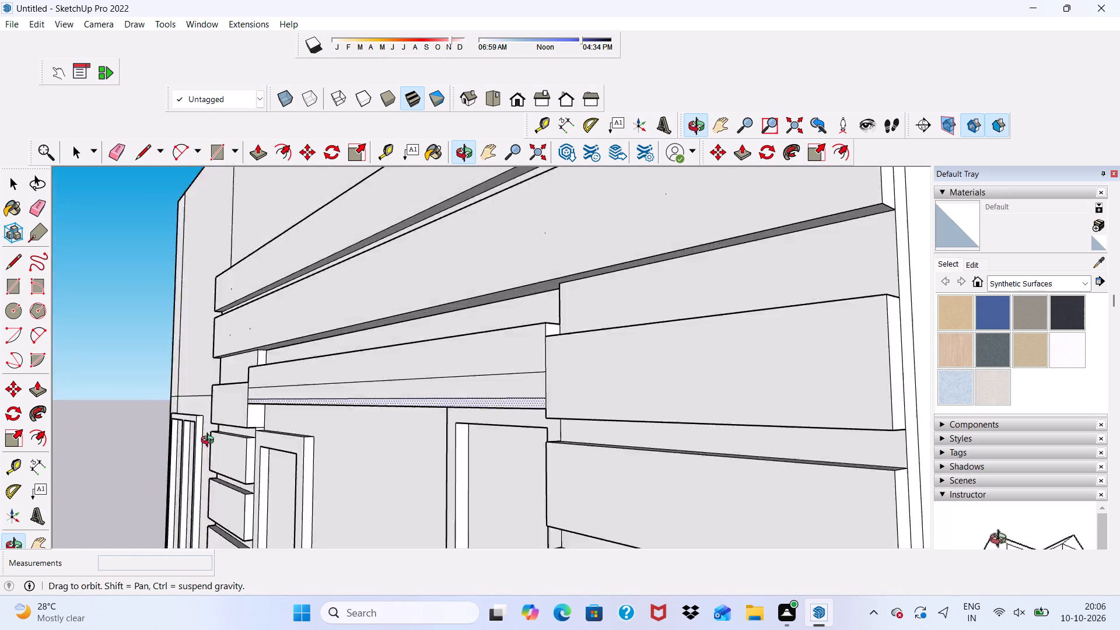
{"action": "middle_click_drag", "start_coordinate": [210, 442], "coordinate": [387, 418]}
{"action": "key", "text": "space"}
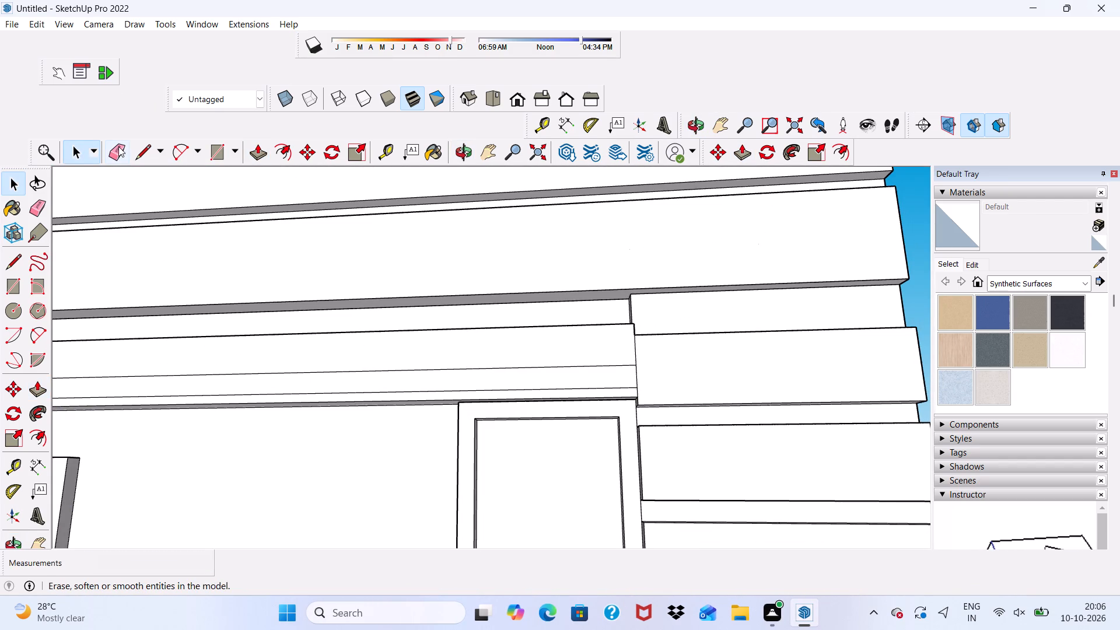
{"action": "left_click", "coordinate": [118, 147]}
{"action": "left_click_drag", "start_coordinate": [218, 366], "coordinate": [218, 384]}
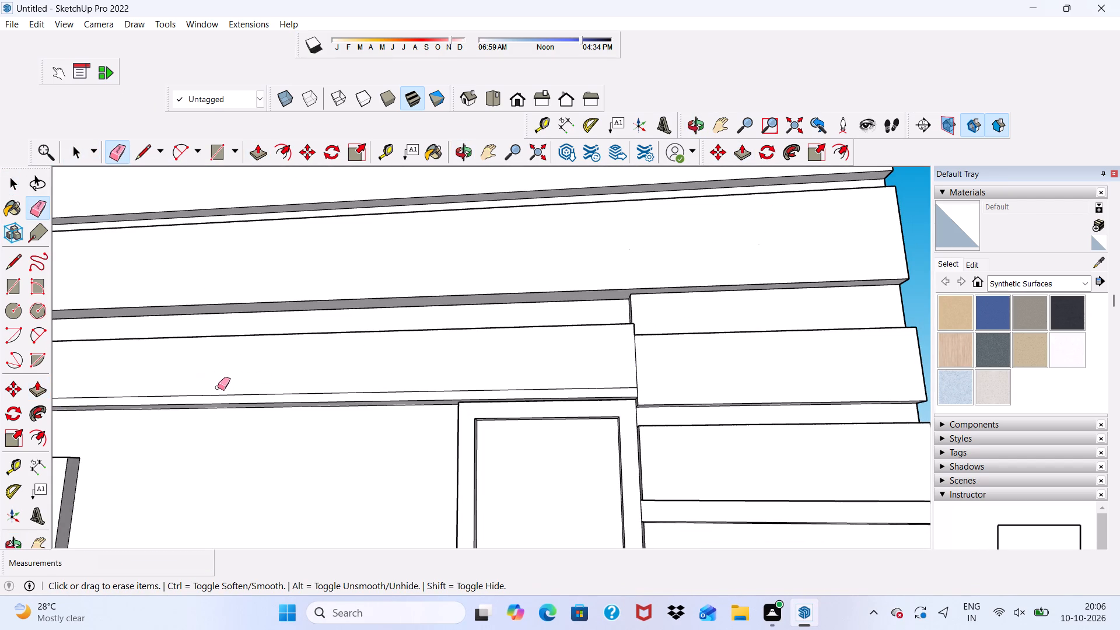
{"action": "left_click", "coordinate": [218, 391]}
Examine the lintel band's fit against the side strips, door frame and window frame from several angles.
{"action": "scroll", "coordinate": [210, 360], "scroll_direction": "down", "scroll_amount": 10}
{"action": "middle_click_drag", "start_coordinate": [360, 417], "coordinate": [361, 382]}
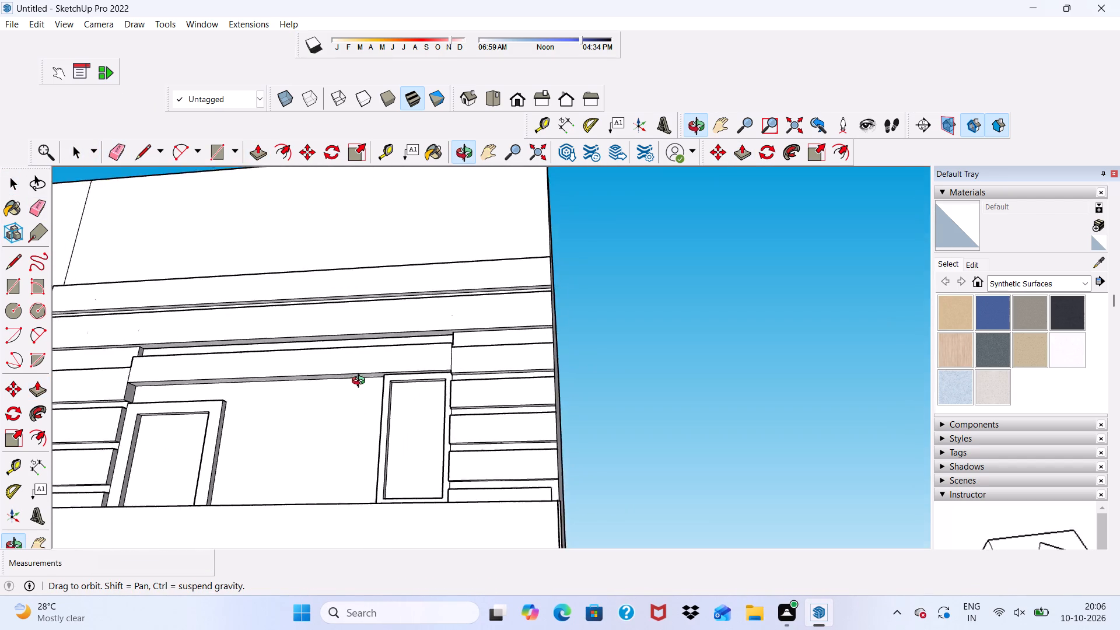
{"action": "middle_click_drag", "start_coordinate": [361, 382], "coordinate": [416, 456]}
{"action": "scroll", "coordinate": [253, 401], "scroll_direction": "up", "scroll_amount": 4}
{"action": "scroll", "coordinate": [242, 407], "scroll_direction": "down", "scroll_amount": 1}
{"action": "middle_click_drag", "start_coordinate": [242, 407], "coordinate": [116, 367]}
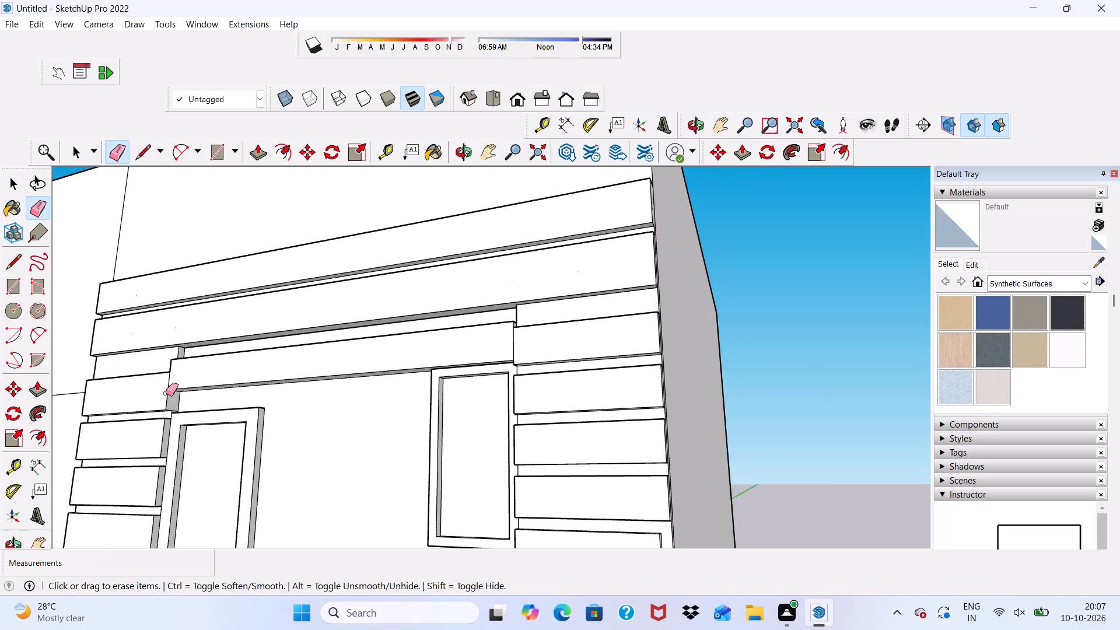
{"action": "scroll", "coordinate": [195, 397], "scroll_direction": "up", "scroll_amount": 4}
{"action": "key", "text": "space"}
{"action": "scroll", "coordinate": [206, 384], "scroll_direction": "down", "scroll_amount": 8}
{"action": "middle_click_drag", "start_coordinate": [350, 402], "coordinate": [460, 442]}
{"action": "scroll", "coordinate": [349, 422], "scroll_direction": "up", "scroll_amount": 4}
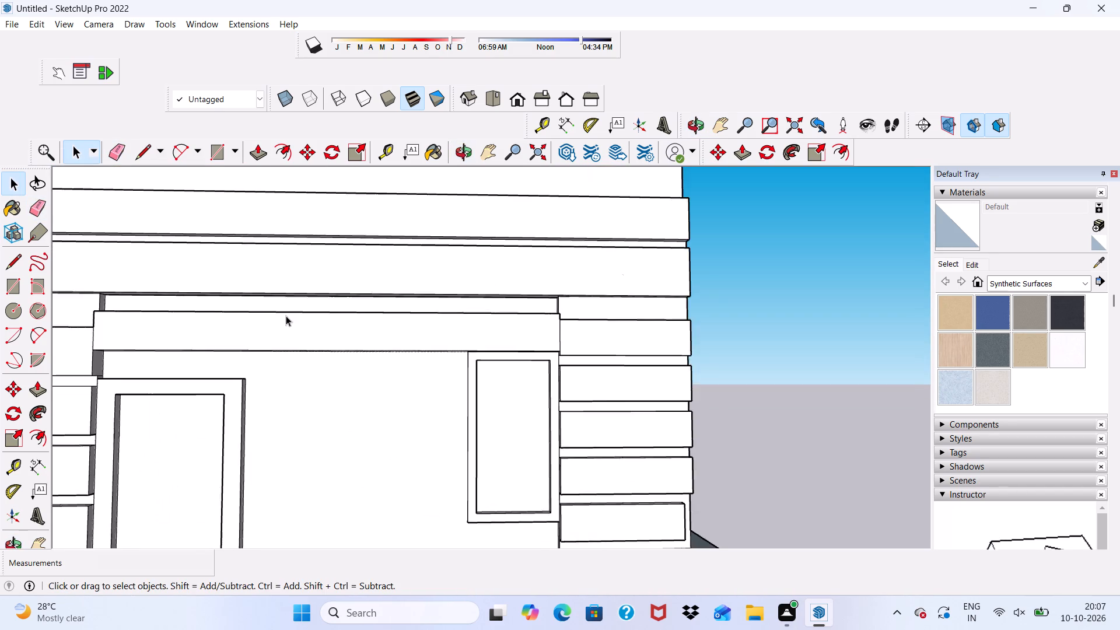
{"action": "scroll", "coordinate": [285, 314], "scroll_direction": "down", "scroll_amount": 7}
{"action": "middle_click_drag", "start_coordinate": [240, 397], "coordinate": [29, 492]}
{"action": "scroll", "coordinate": [290, 382], "scroll_direction": "up", "scroll_amount": 3}
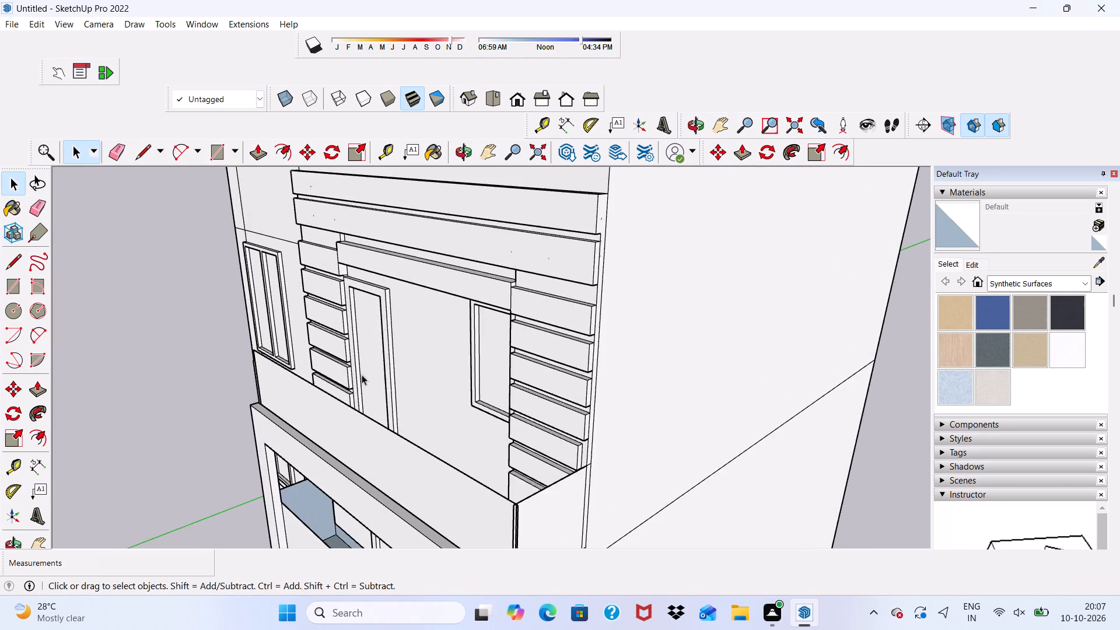
{"action": "scroll", "coordinate": [397, 293], "scroll_direction": "up", "scroll_amount": 4}
{"action": "scroll", "coordinate": [348, 297], "scroll_direction": "down", "scroll_amount": 1}
{"action": "middle_click_drag", "start_coordinate": [348, 297], "coordinate": [547, 255]}
{"action": "scroll", "coordinate": [639, 272], "scroll_direction": "up", "scroll_amount": 2}
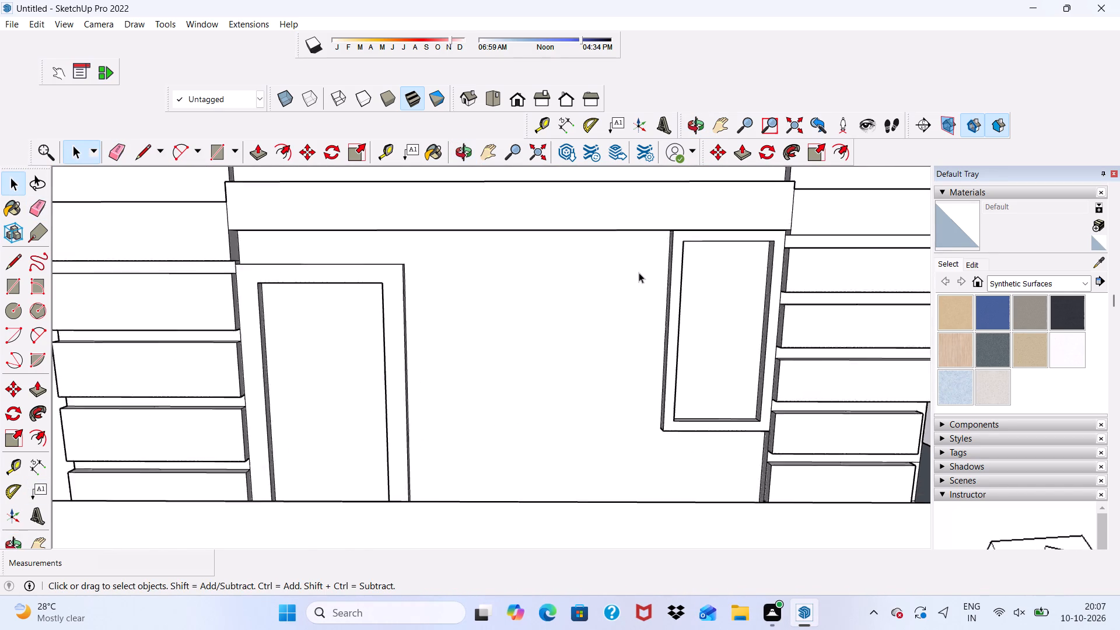
{"action": "scroll", "coordinate": [639, 272], "scroll_direction": "up", "scroll_amount": 3}
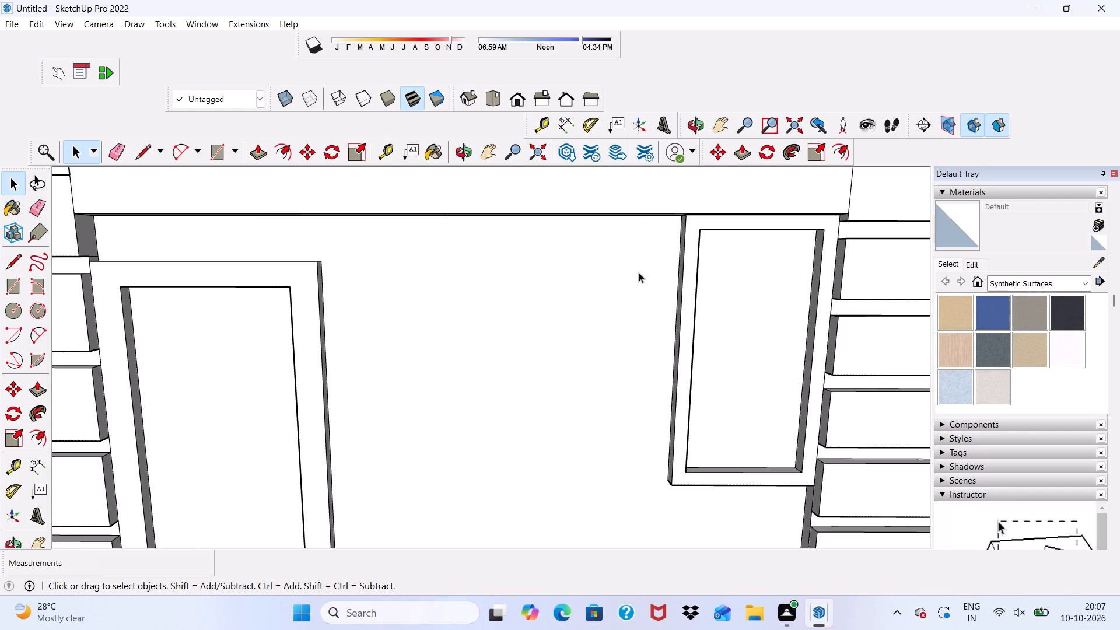
{"action": "scroll", "coordinate": [660, 295], "scroll_direction": "down", "scroll_amount": 12}
{"action": "middle_click_drag", "start_coordinate": [560, 319], "coordinate": [556, 268]}
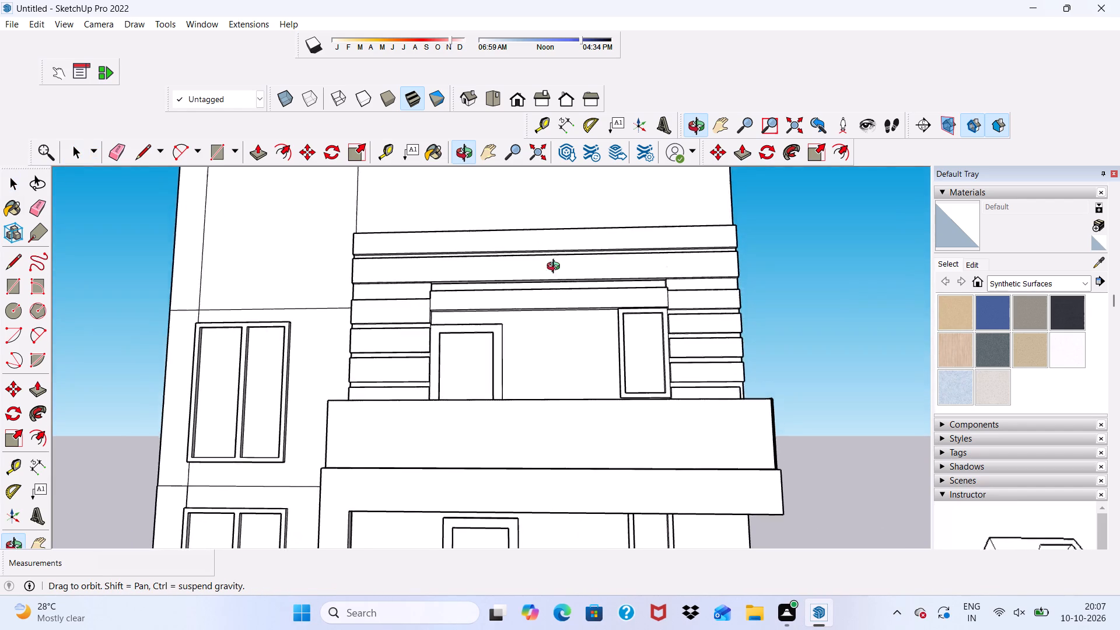
{"action": "middle_click_drag", "start_coordinate": [556, 268], "coordinate": [566, 324]}
{"action": "scroll", "coordinate": [498, 310], "scroll_direction": "up", "scroll_amount": 5}
Push/Pull the lintel band's top face up about 2 3/16".
{"action": "middle_click_drag", "start_coordinate": [496, 309], "coordinate": [302, 382]}
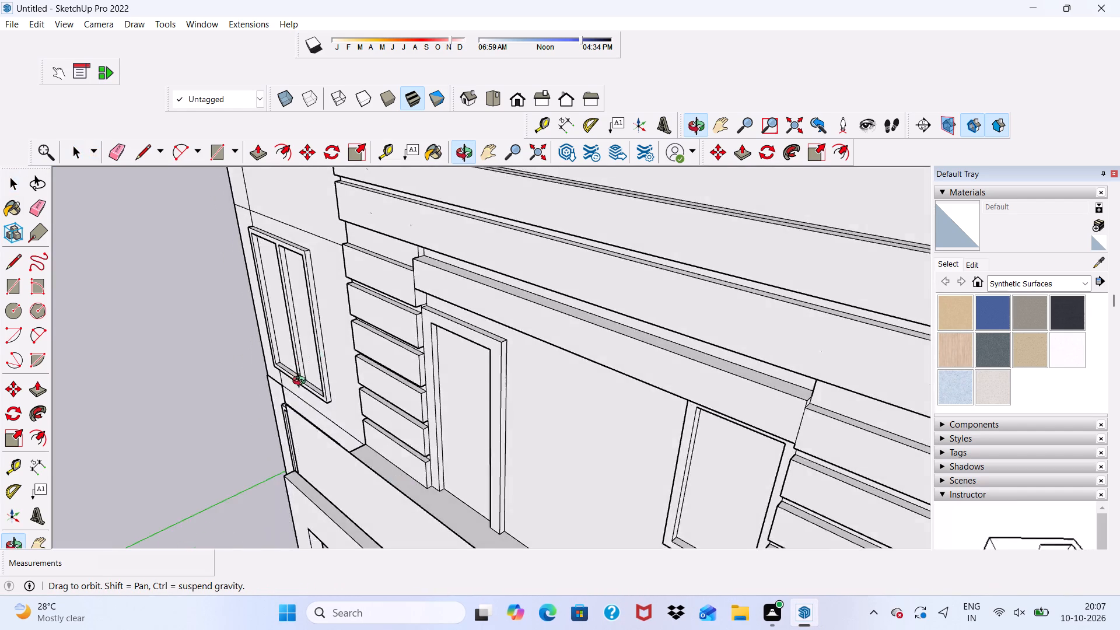
{"action": "middle_click_drag", "start_coordinate": [302, 382], "coordinate": [317, 383]}
{"action": "scroll", "coordinate": [527, 272], "scroll_direction": "up", "scroll_amount": 17}
{"action": "left_click", "coordinate": [398, 215]}
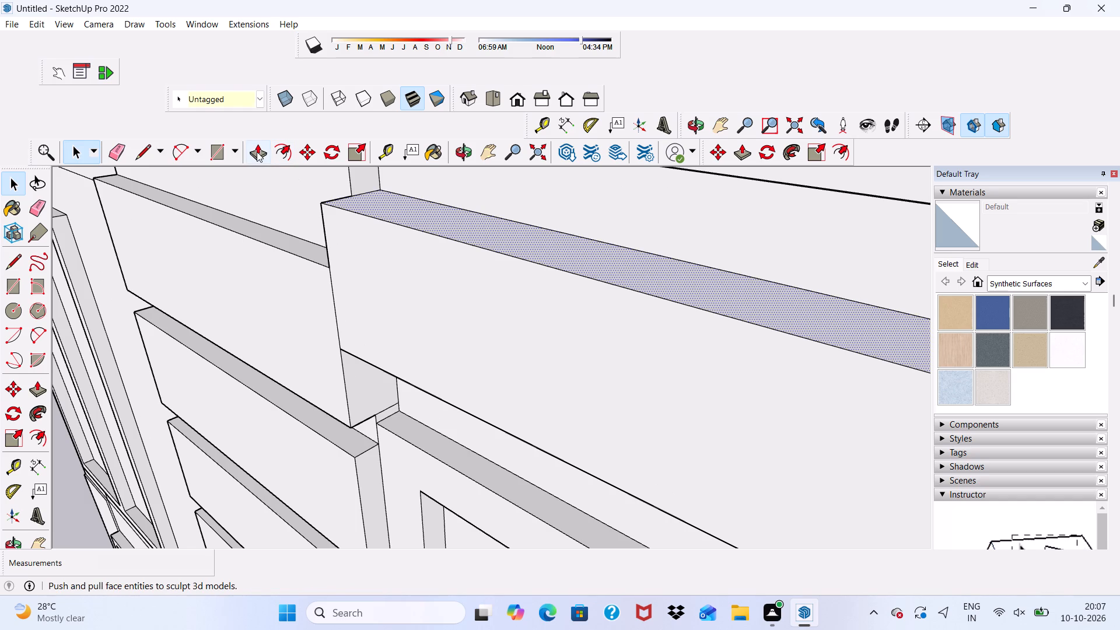
{"action": "left_click", "coordinate": [257, 152]}
{"action": "scroll", "coordinate": [414, 205], "scroll_direction": "up", "scroll_amount": 1}
{"action": "left_click", "coordinate": [414, 206]}
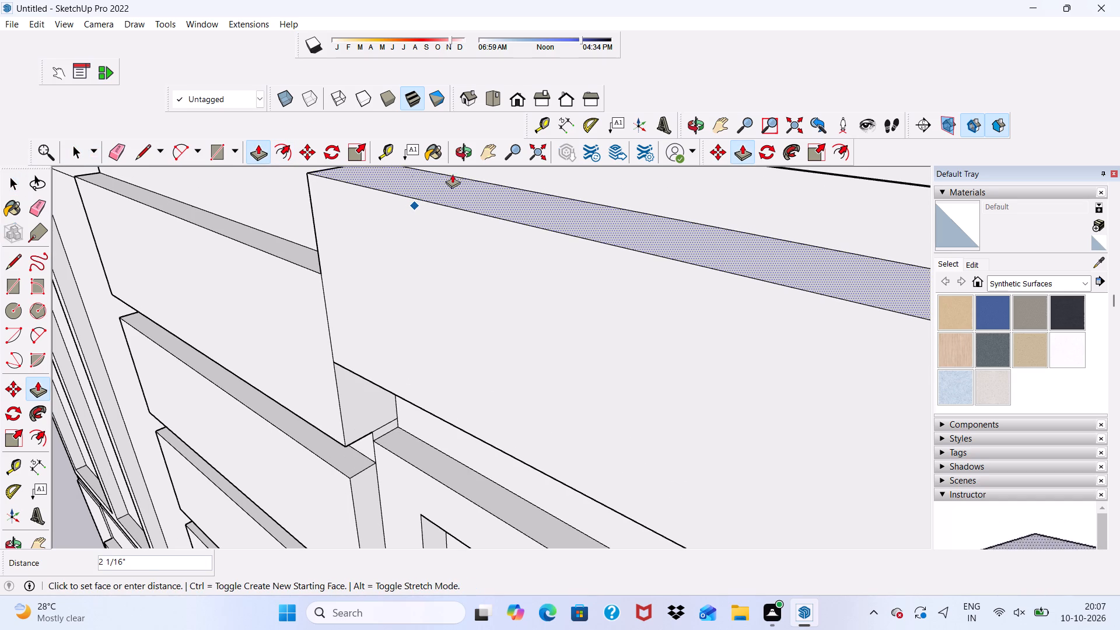
{"action": "left_click", "coordinate": [452, 174]}
Examine the recess from above, checking the lintel band, door frame and left side strips.
{"action": "scroll", "coordinate": [452, 222], "scroll_direction": "down", "scroll_amount": 6}
{"action": "middle_click_drag", "start_coordinate": [514, 271], "coordinate": [600, 201]}
{"action": "scroll", "coordinate": [600, 201], "scroll_direction": "down", "scroll_amount": 11}
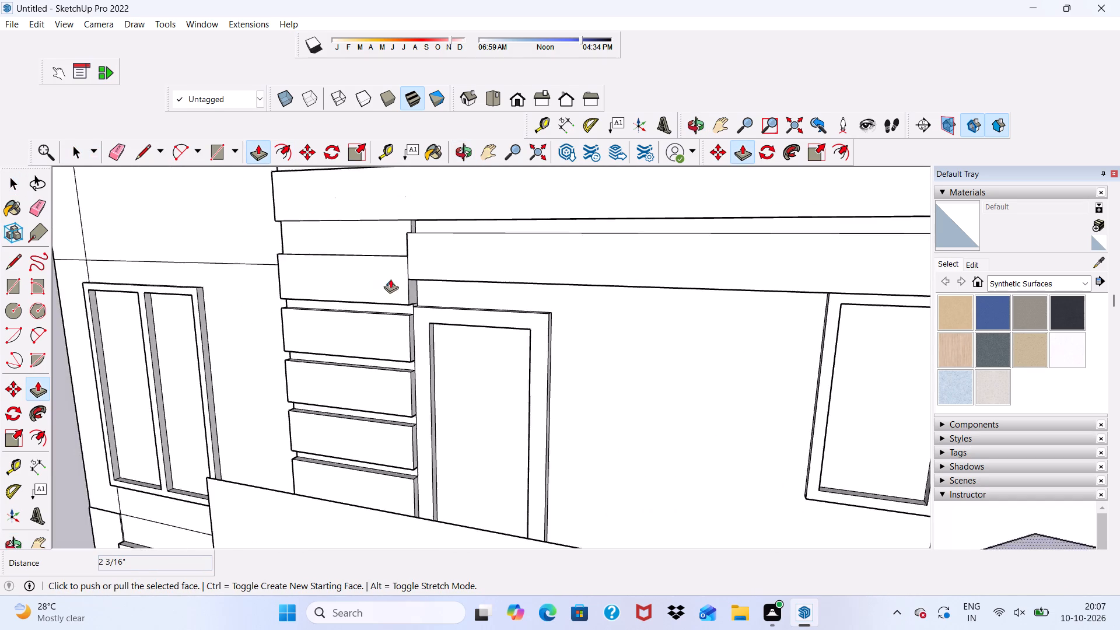
{"action": "scroll", "coordinate": [390, 279], "scroll_direction": "down", "scroll_amount": 4}
{"action": "middle_click_drag", "start_coordinate": [468, 282], "coordinate": [575, 196]}
{"action": "scroll", "coordinate": [510, 253], "scroll_direction": "down", "scroll_amount": 8}
{"action": "middle_click_drag", "start_coordinate": [486, 297], "coordinate": [423, 352]}
{"action": "scroll", "coordinate": [483, 302], "scroll_direction": "up", "scroll_amount": 6}
{"action": "middle_click_drag", "start_coordinate": [467, 268], "coordinate": [413, 406]}
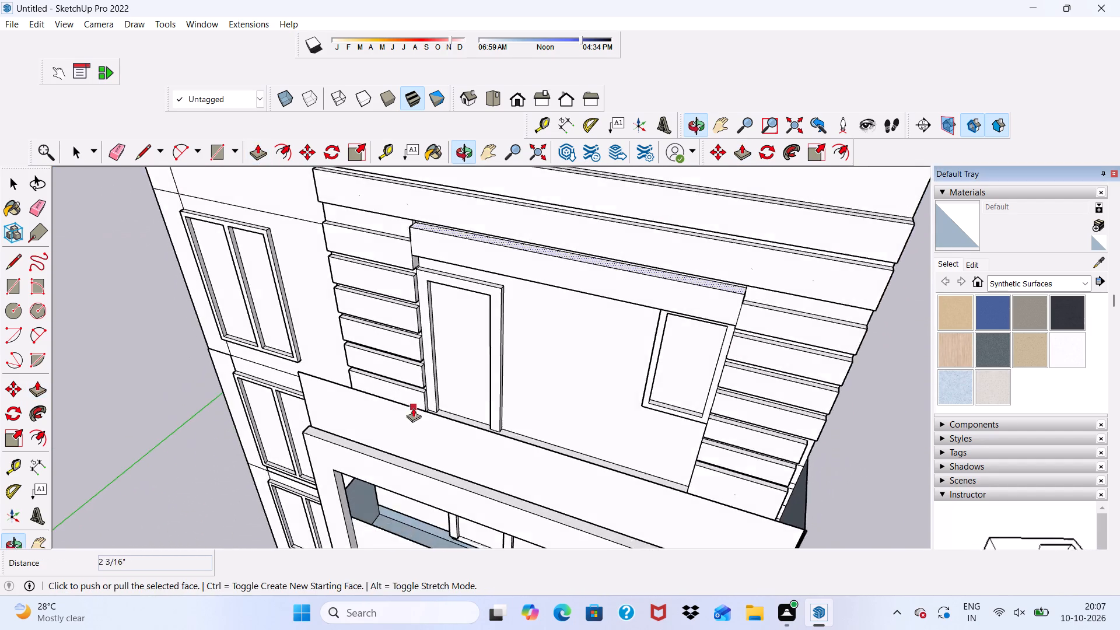
{"action": "scroll", "coordinate": [413, 408], "scroll_direction": "up", "scroll_amount": 4}
{"action": "key", "text": "space"}
{"action": "scroll", "coordinate": [447, 235], "scroll_direction": "up", "scroll_amount": 5}
{"action": "scroll", "coordinate": [447, 235], "scroll_direction": "down", "scroll_amount": 4}
{"action": "middle_click_drag", "start_coordinate": [465, 366], "coordinate": [456, 430]}
{"action": "scroll", "coordinate": [436, 313], "scroll_direction": "up", "scroll_amount": 5}
{"action": "scroll", "coordinate": [454, 264], "scroll_direction": "up", "scroll_amount": 3}
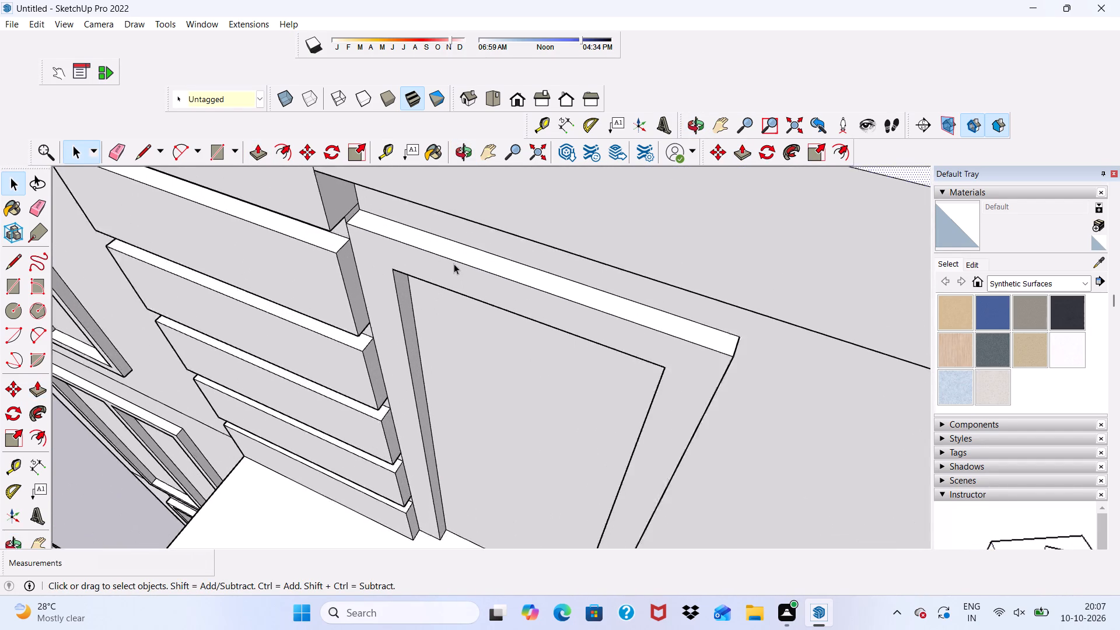
Push/Pull the lintel band's top face up about 5".
{"action": "scroll", "coordinate": [454, 264], "scroll_direction": "up", "scroll_amount": 6}
{"action": "left_click", "coordinate": [444, 242]}
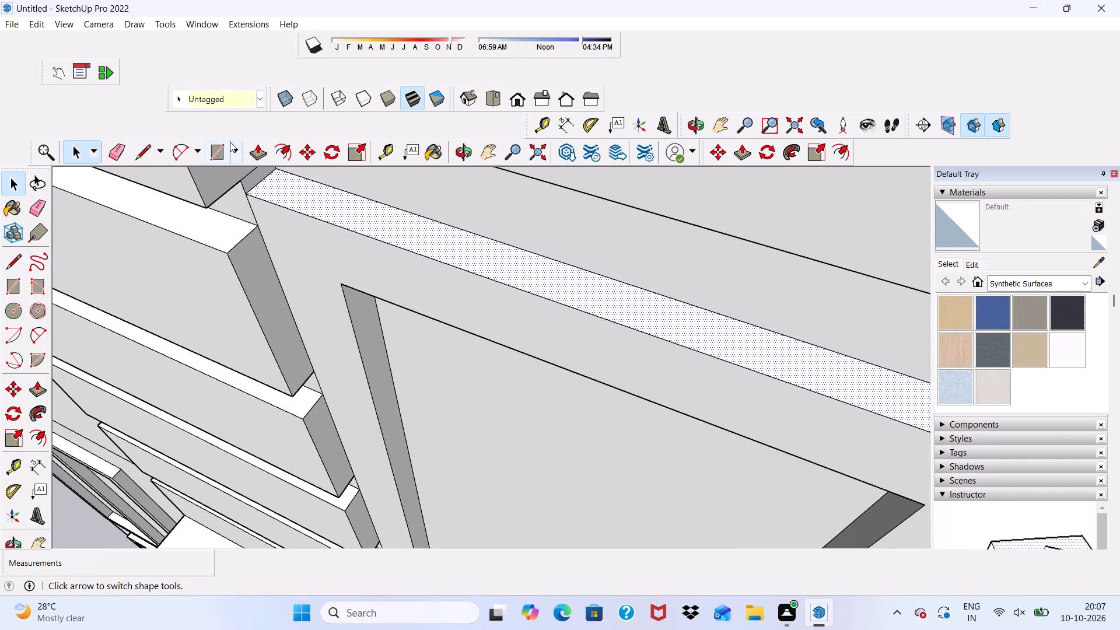
{"action": "left_click", "coordinate": [257, 153]}
{"action": "left_click", "coordinate": [404, 230]}
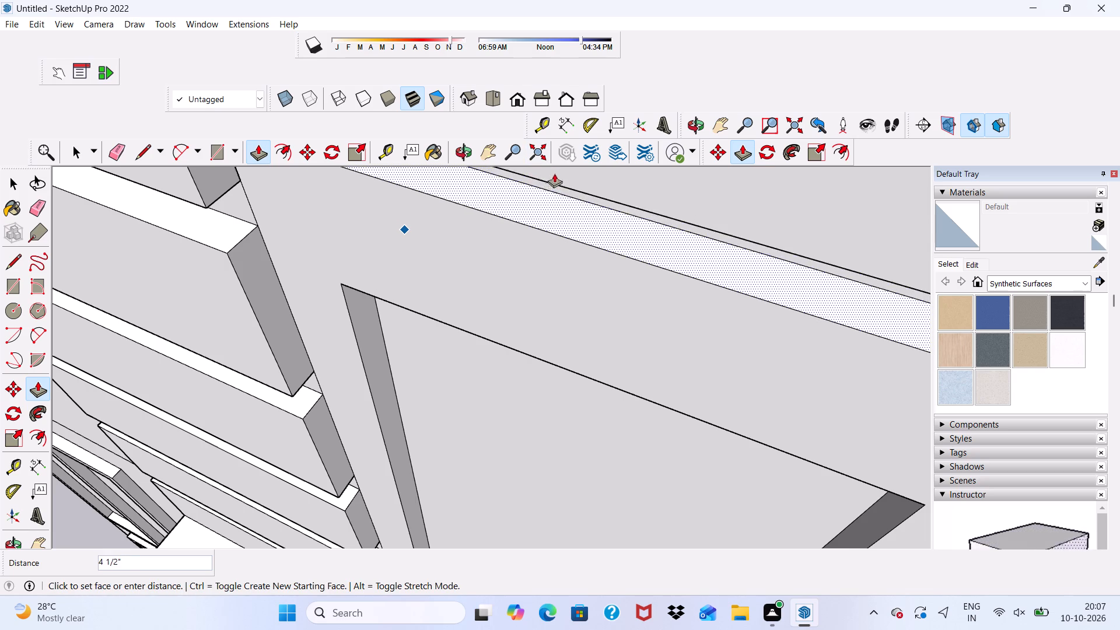
{"action": "left_click", "coordinate": [557, 169]}
{"action": "scroll", "coordinate": [545, 237], "scroll_direction": "down", "scroll_amount": 5}
{"action": "middle_click_drag", "start_coordinate": [550, 262], "coordinate": [576, 149]}
{"action": "scroll", "coordinate": [548, 238], "scroll_direction": "up", "scroll_amount": 1}
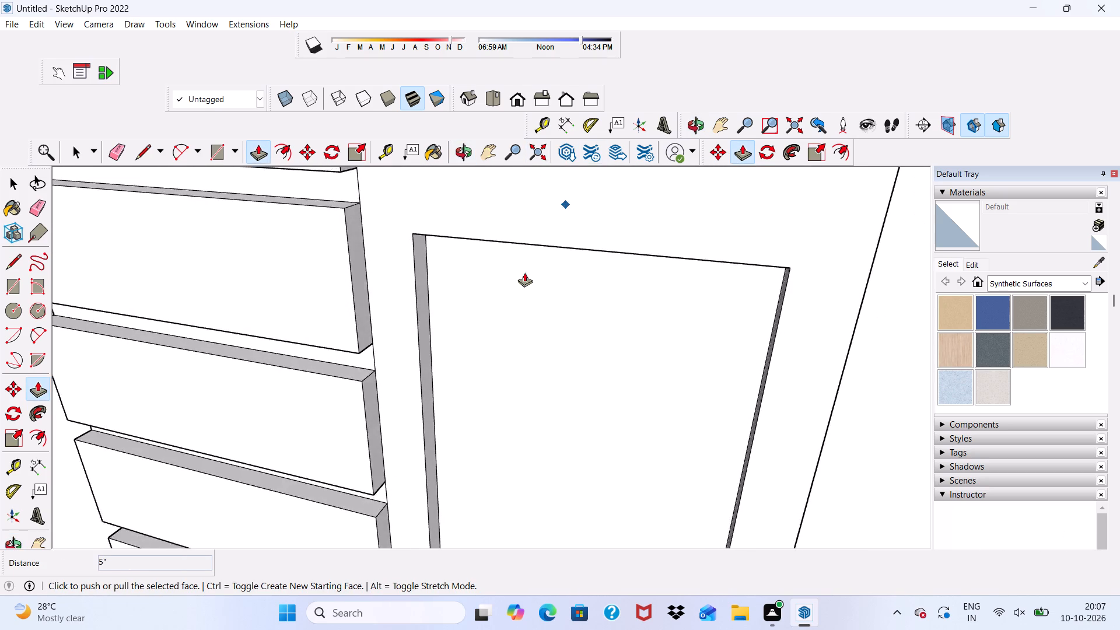
Push/Pull the lintel band's top face up a further 3 1/4" or so toward the wide strip above.
{"action": "scroll", "coordinate": [503, 311], "scroll_direction": "down", "scroll_amount": 7}
{"action": "middle_click_drag", "start_coordinate": [519, 302], "coordinate": [528, 352]}
{"action": "scroll", "coordinate": [468, 255], "scroll_direction": "up", "scroll_amount": 13}
{"action": "left_click", "coordinate": [466, 244]}
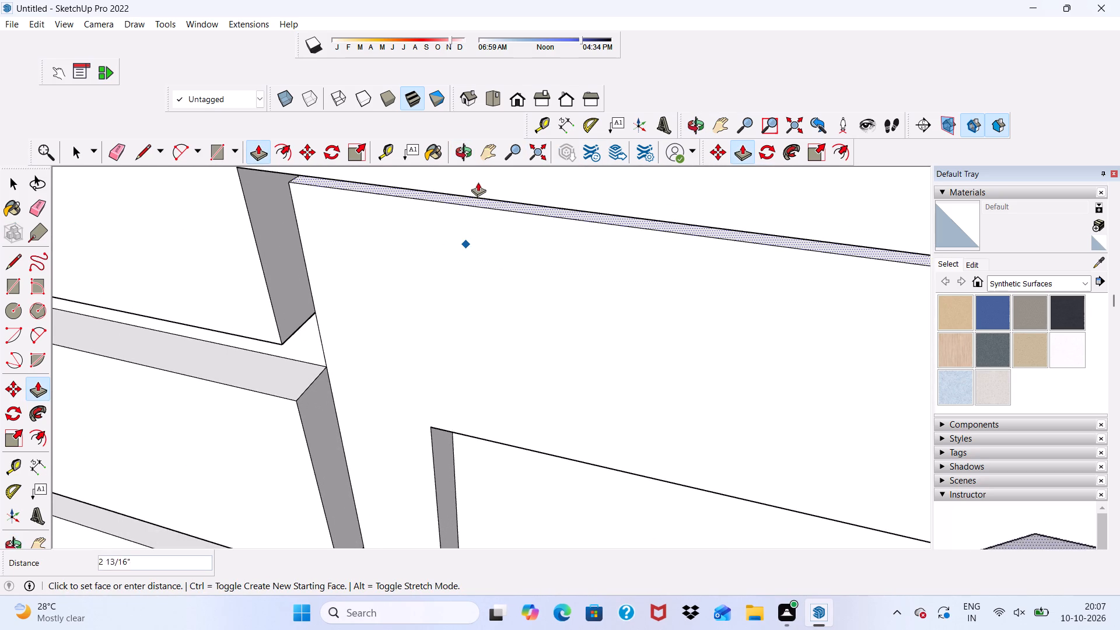
{"action": "left_click", "coordinate": [480, 176]}
{"action": "scroll", "coordinate": [453, 258], "scroll_direction": "down", "scroll_amount": 10}
{"action": "middle_click_drag", "start_coordinate": [448, 322], "coordinate": [453, 240]}
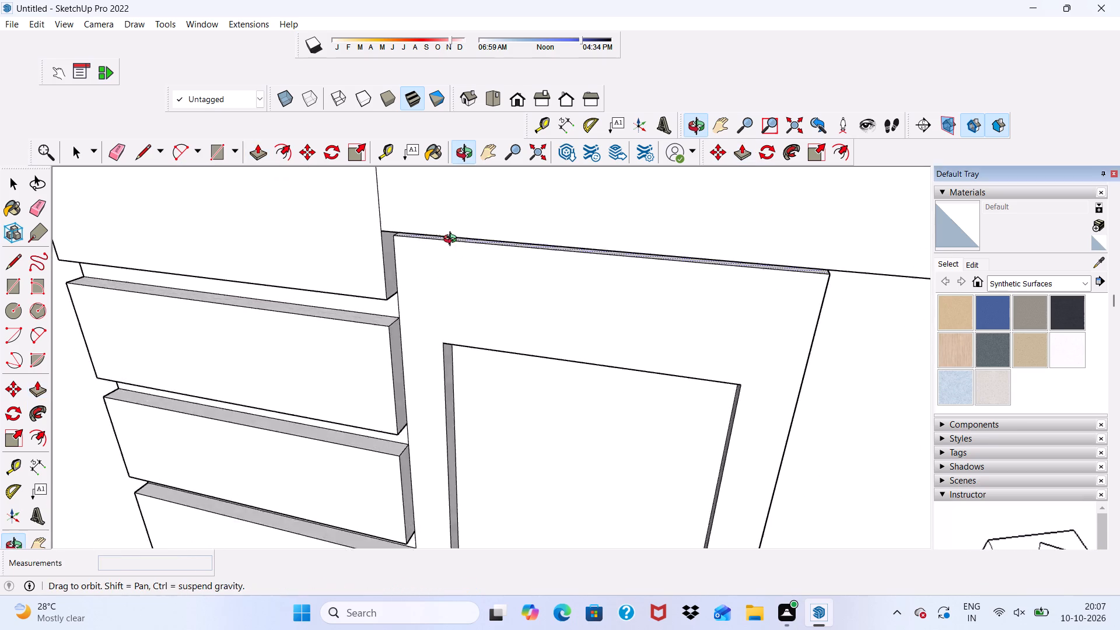
{"action": "middle_click_drag", "start_coordinate": [453, 240], "coordinate": [517, 128]}
{"action": "middle_click_drag", "start_coordinate": [485, 201], "coordinate": [501, 155]}
Push/Pull the inner top face of the recess's door frame upward in stages, the last about 1 11/16".
{"action": "scroll", "coordinate": [496, 358], "scroll_direction": "up", "scroll_amount": 5}
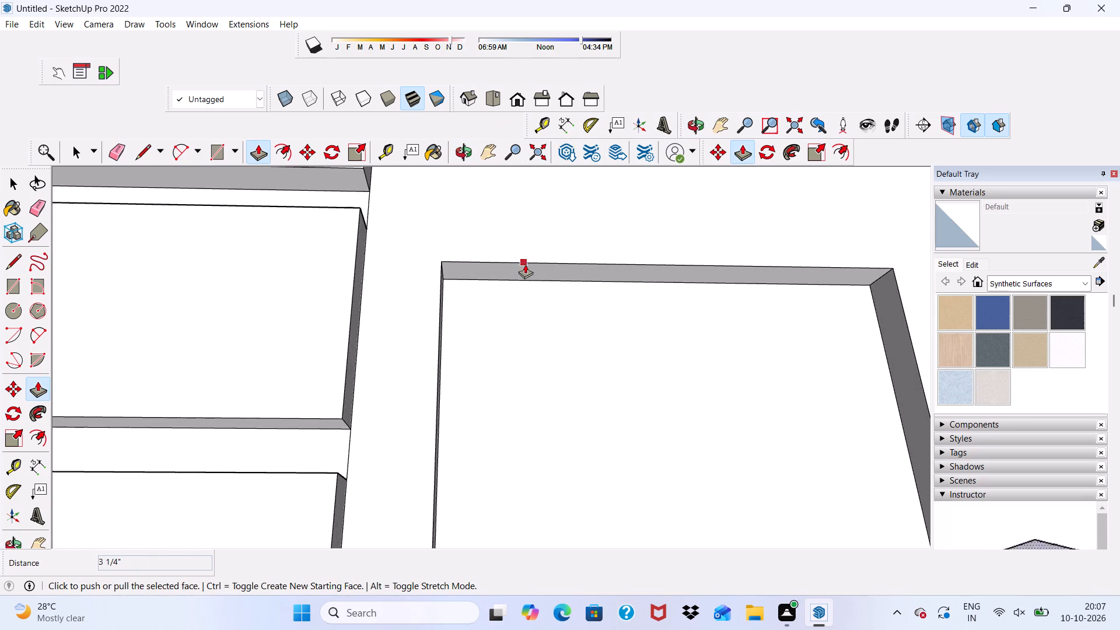
{"action": "key", "text": "space"}
{"action": "scroll", "coordinate": [527, 256], "scroll_direction": "up", "scroll_amount": 2}
{"action": "left_click", "coordinate": [480, 268]}
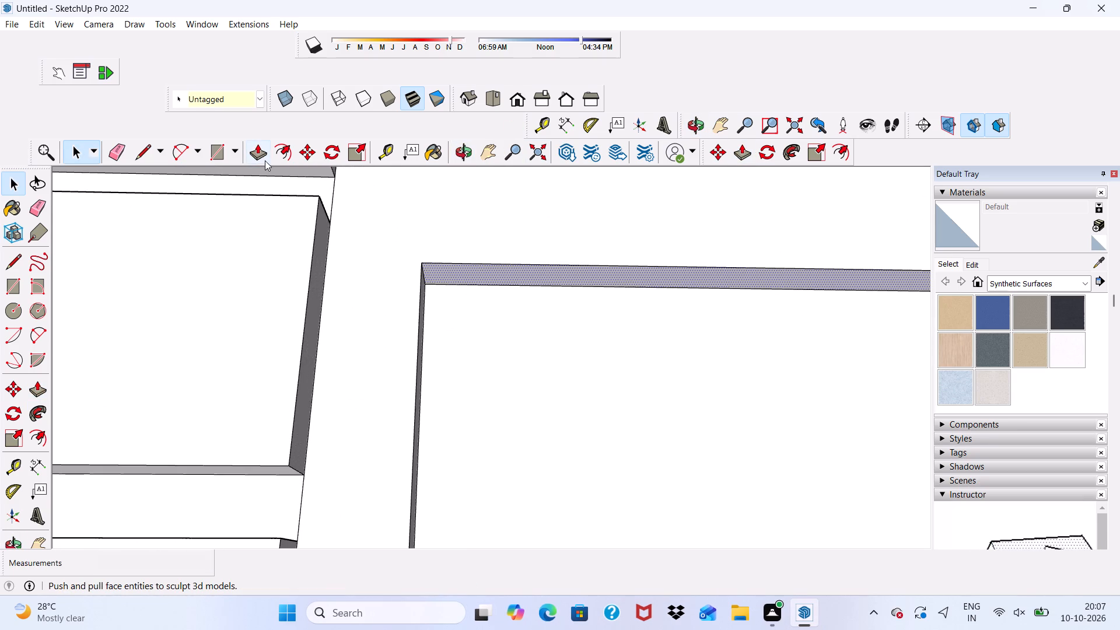
{"action": "left_click", "coordinate": [253, 148]}
{"action": "scroll", "coordinate": [400, 241], "scroll_direction": "down", "scroll_amount": 5}
{"action": "scroll", "coordinate": [502, 306], "scroll_direction": "down", "scroll_amount": 4}
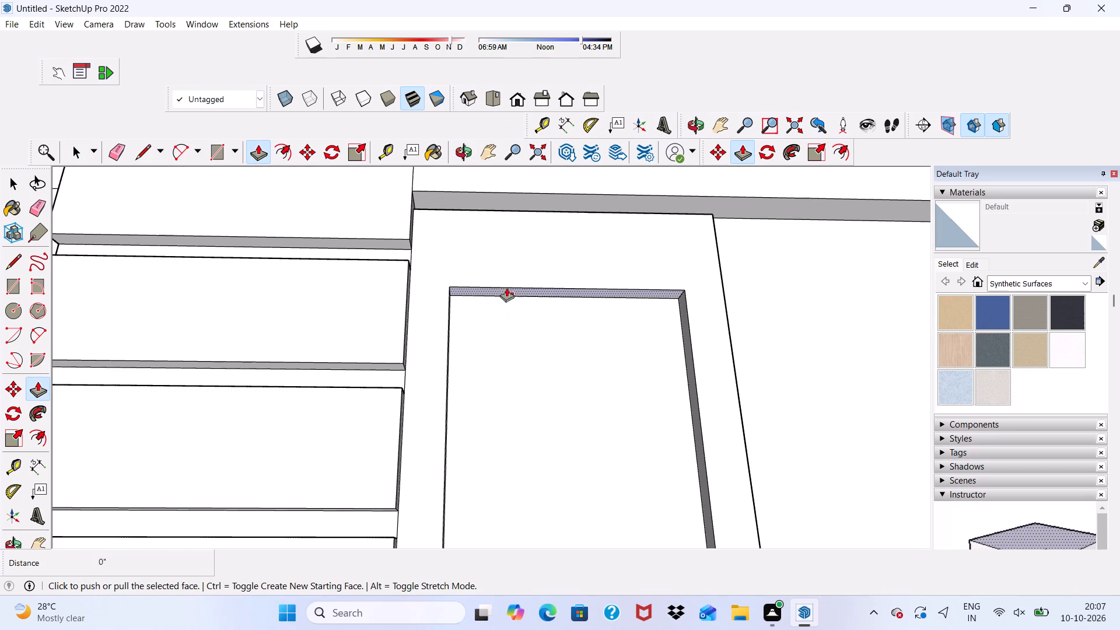
{"action": "left_click_drag", "start_coordinate": [502, 285], "coordinate": [505, 261]}
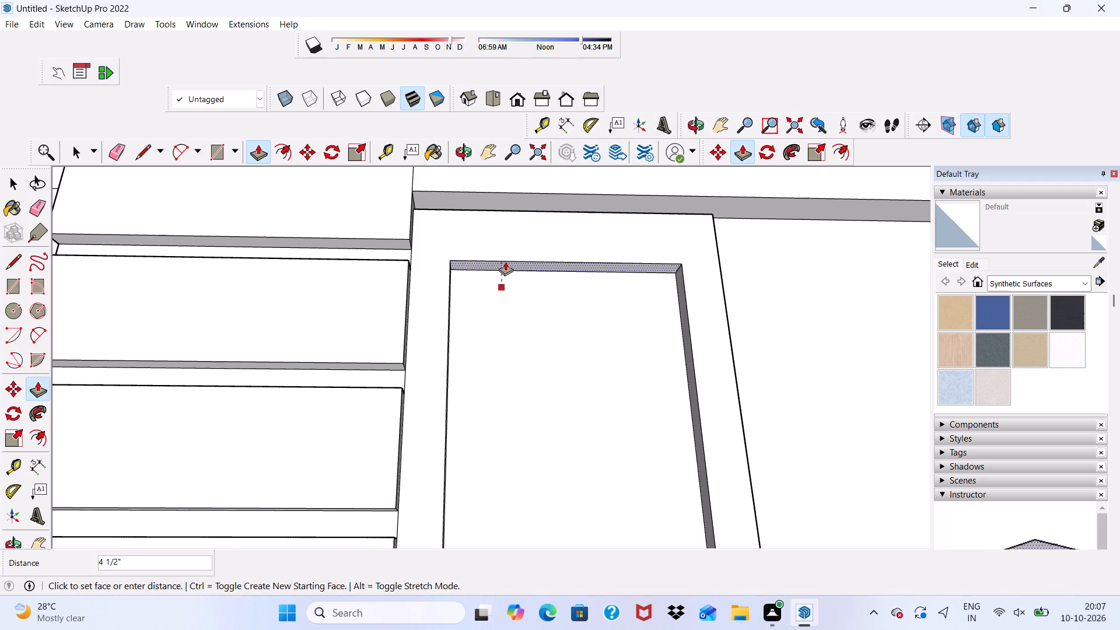
{"action": "left_click_drag", "start_coordinate": [505, 261], "coordinate": [510, 246]}
{"action": "left_click", "coordinate": [510, 246]}
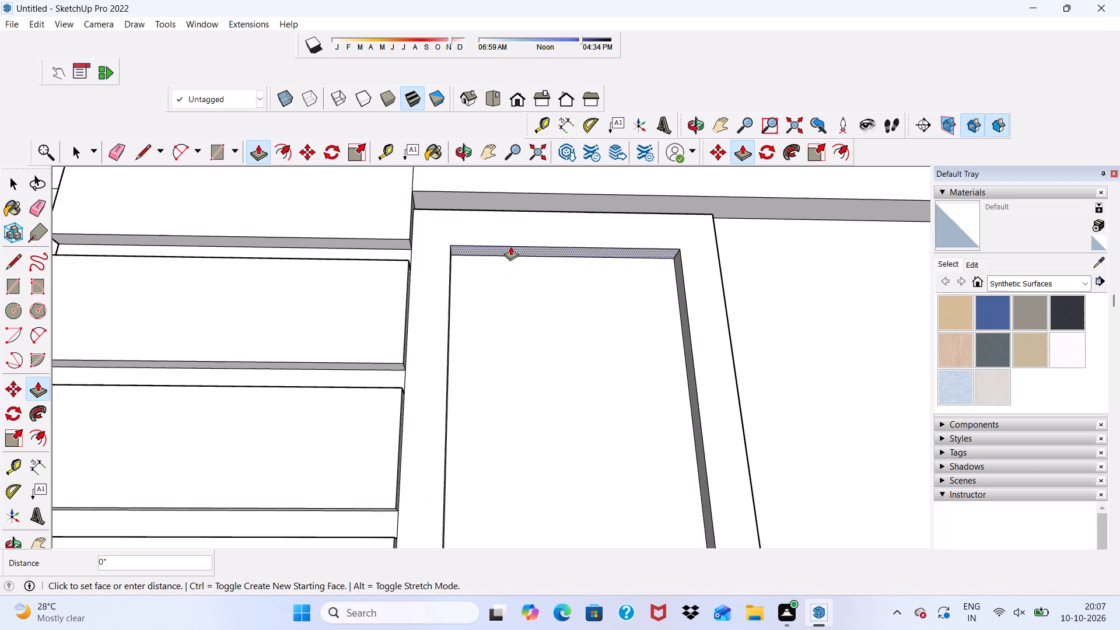
{"action": "scroll", "coordinate": [485, 286], "scroll_direction": "down", "scroll_amount": 5}
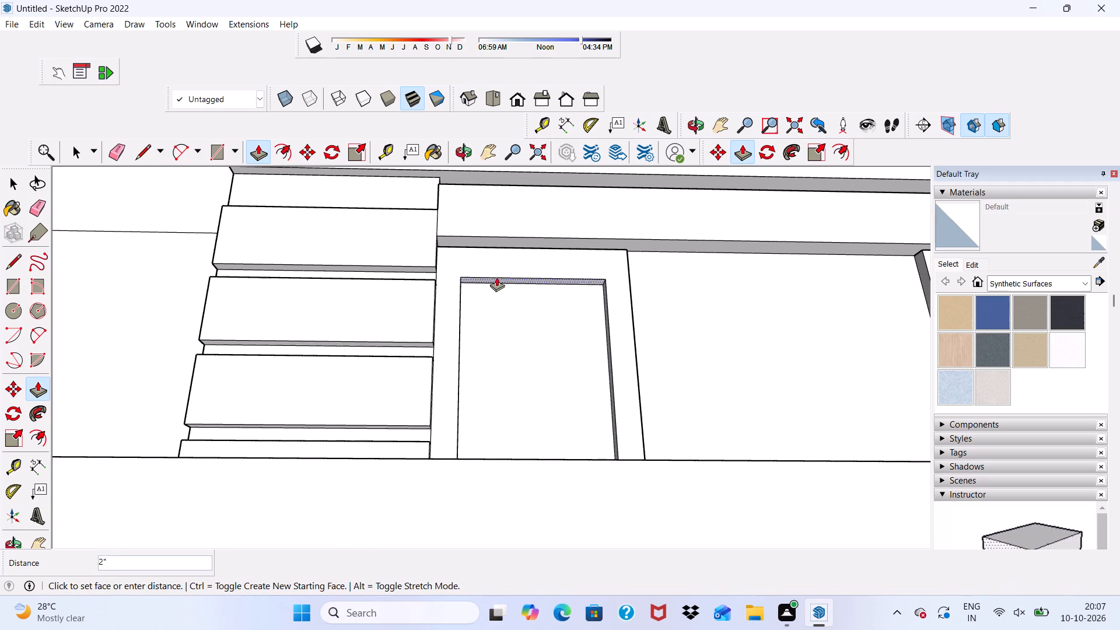
{"action": "left_click", "coordinate": [497, 276]}
{"action": "scroll", "coordinate": [465, 300], "scroll_direction": "down", "scroll_amount": 10}
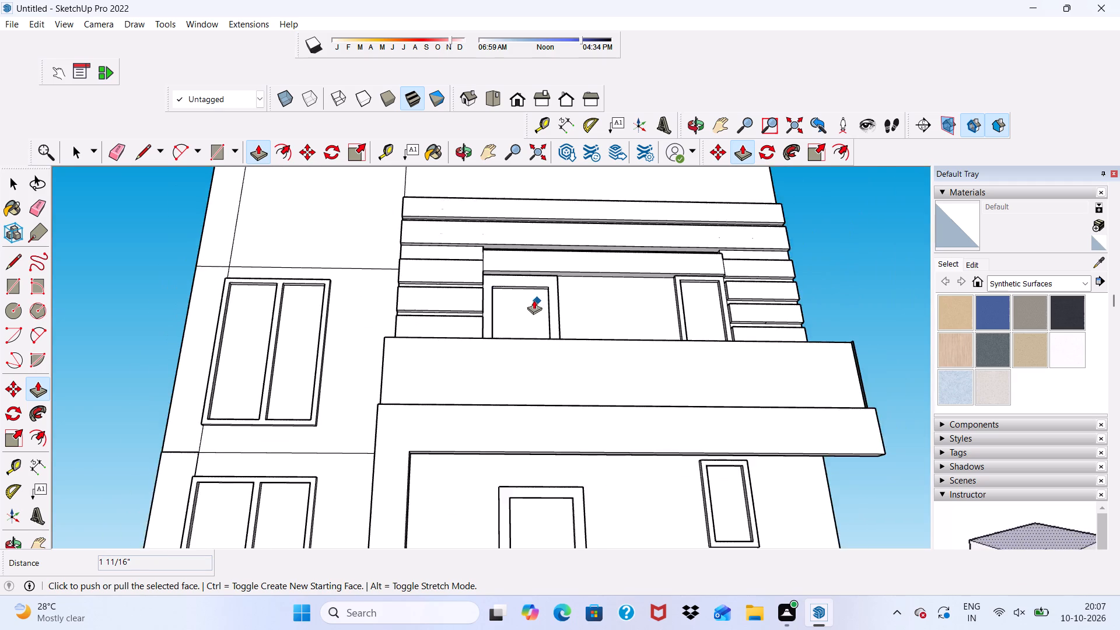
{"action": "scroll", "coordinate": [534, 300], "scroll_direction": "down", "scroll_amount": 2}
{"action": "middle_click_drag", "start_coordinate": [533, 300], "coordinate": [407, 456]}
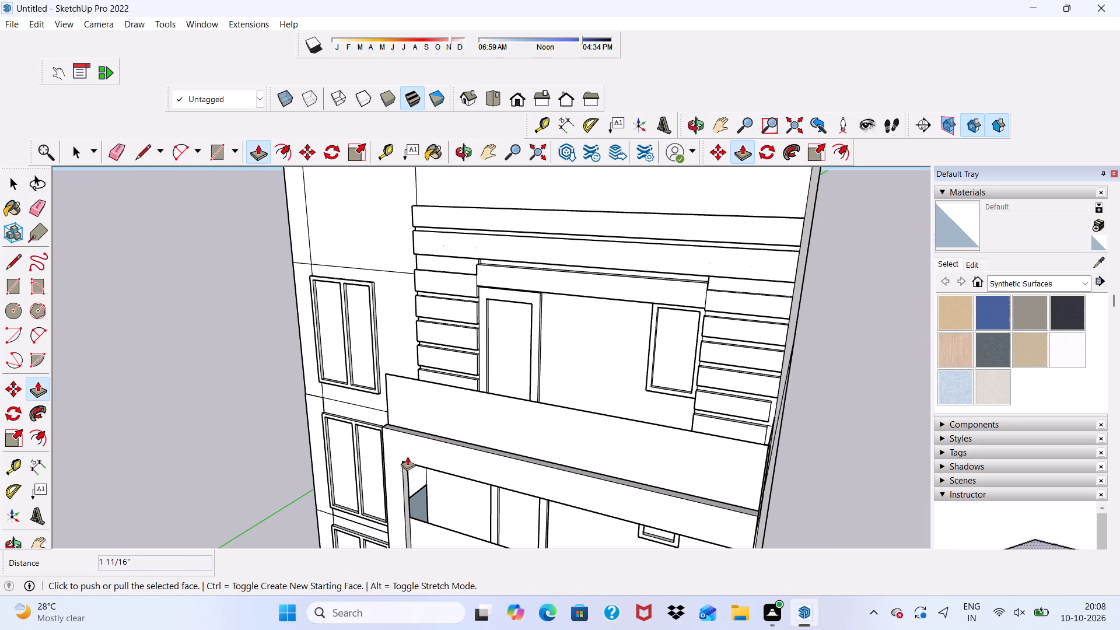
Raise the door frame's inner top face further in small Push/Pull increments, including one of about 1".
{"action": "key", "text": "space"}
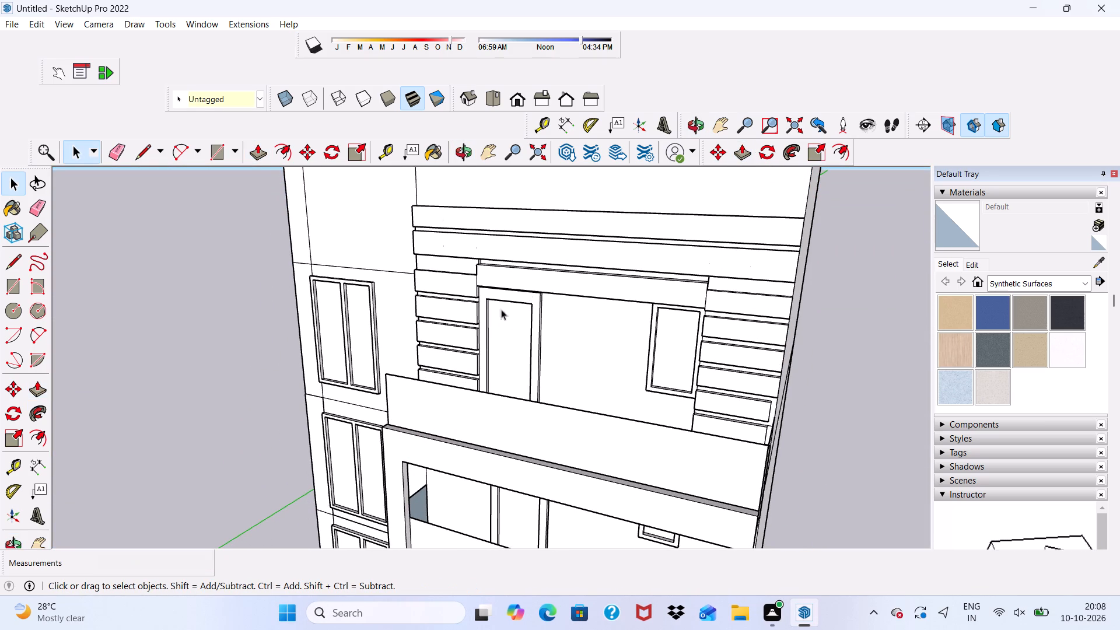
{"action": "middle_click_drag", "start_coordinate": [490, 318], "coordinate": [602, 224]}
{"action": "scroll", "coordinate": [458, 377], "scroll_direction": "up", "scroll_amount": 9}
{"action": "scroll", "coordinate": [521, 286], "scroll_direction": "up", "scroll_amount": 3}
{"action": "middle_click_drag", "start_coordinate": [521, 286], "coordinate": [546, 189]}
{"action": "scroll", "coordinate": [341, 209], "scroll_direction": "up", "scroll_amount": 1}
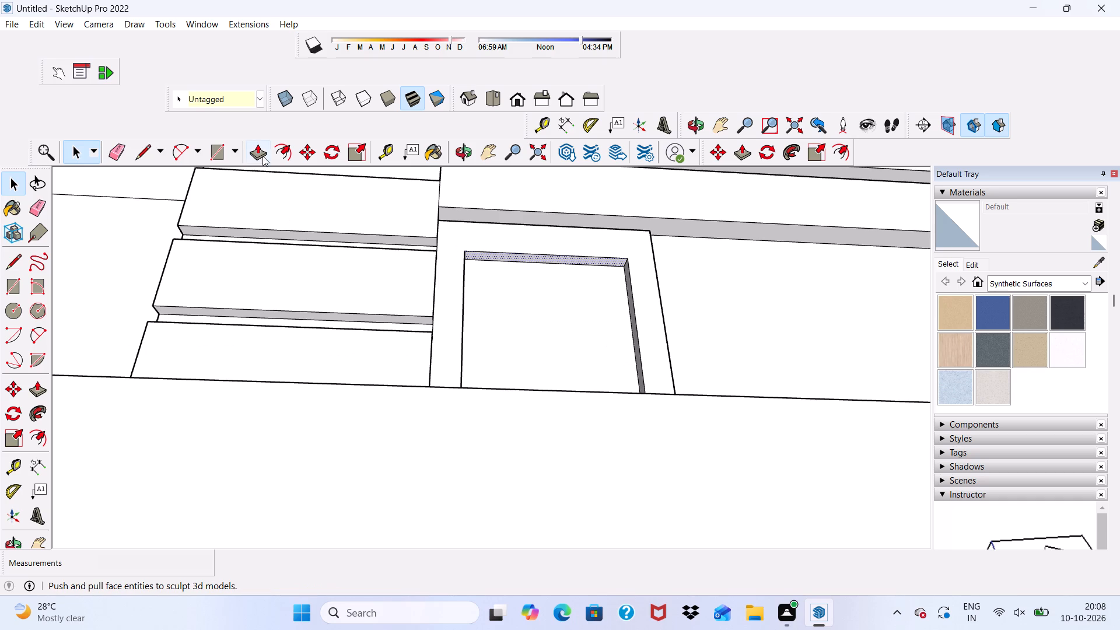
{"action": "left_click", "coordinate": [264, 149]}
{"action": "scroll", "coordinate": [456, 276], "scroll_direction": "up", "scroll_amount": 3}
{"action": "scroll", "coordinate": [503, 249], "scroll_direction": "up", "scroll_amount": 2}
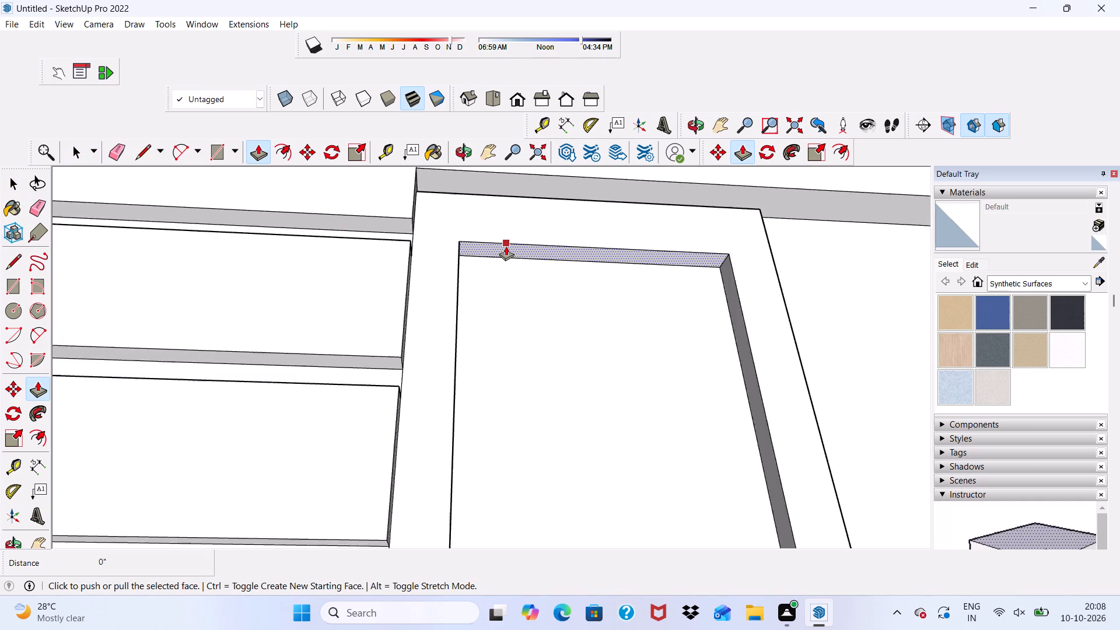
{"action": "scroll", "coordinate": [506, 246], "scroll_direction": "up", "scroll_amount": 6}
{"action": "left_click_drag", "start_coordinate": [506, 246], "coordinate": [509, 241]}
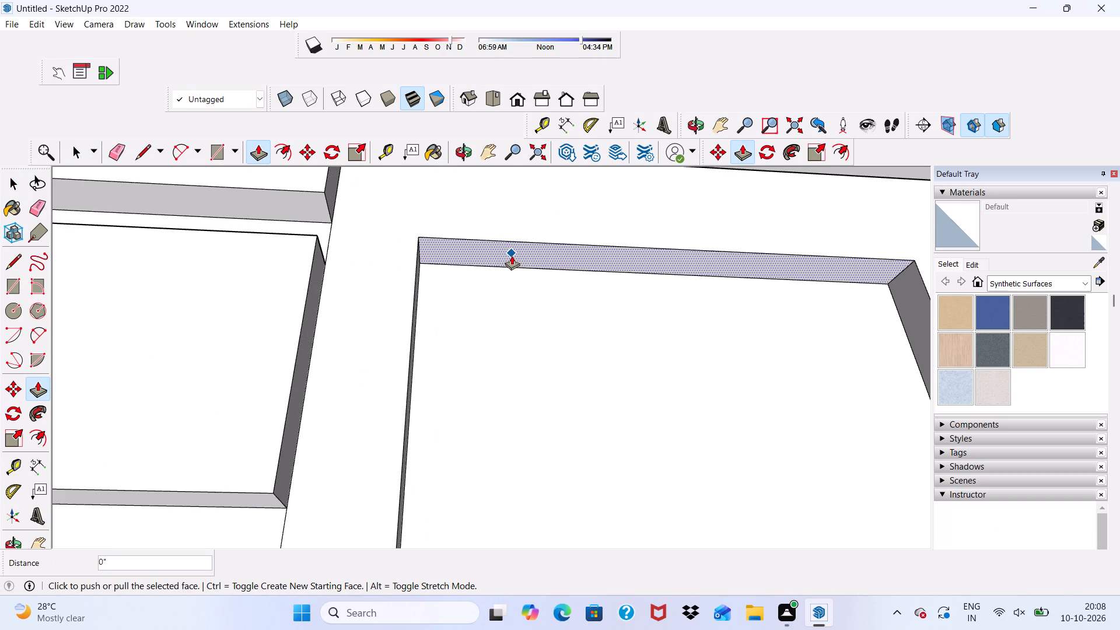
{"action": "scroll", "coordinate": [512, 256], "scroll_direction": "up", "scroll_amount": 3}
{"action": "left_click_drag", "start_coordinate": [512, 256], "coordinate": [517, 240]}
{"action": "scroll", "coordinate": [496, 257], "scroll_direction": "down", "scroll_amount": 4}
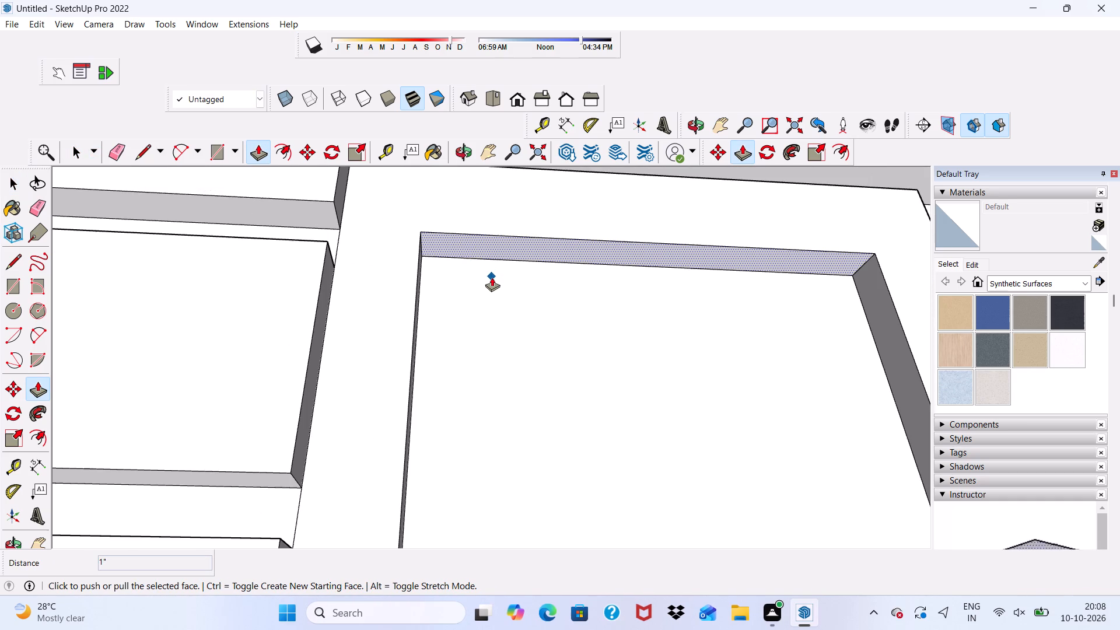
{"action": "left_click_drag", "start_coordinate": [496, 246], "coordinate": [497, 239]}
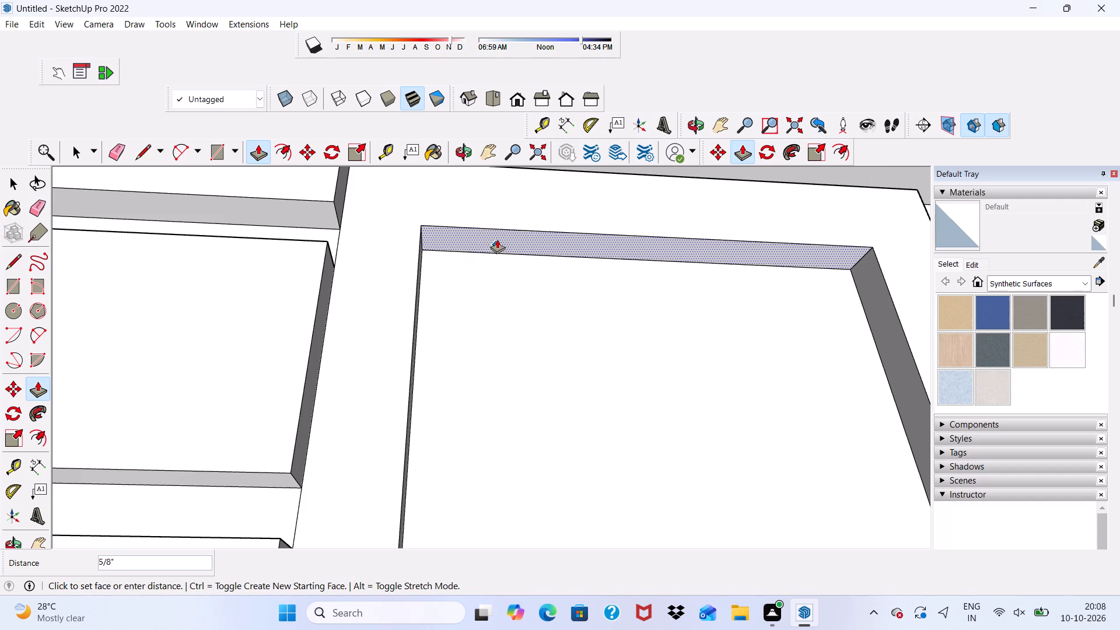
{"action": "left_click_drag", "start_coordinate": [497, 239], "coordinate": [498, 232]}
{"action": "scroll", "coordinate": [473, 281], "scroll_direction": "down", "scroll_amount": 7}
{"action": "key", "text": "space"}
{"action": "scroll", "coordinate": [474, 328], "scroll_direction": "down", "scroll_amount": 4}
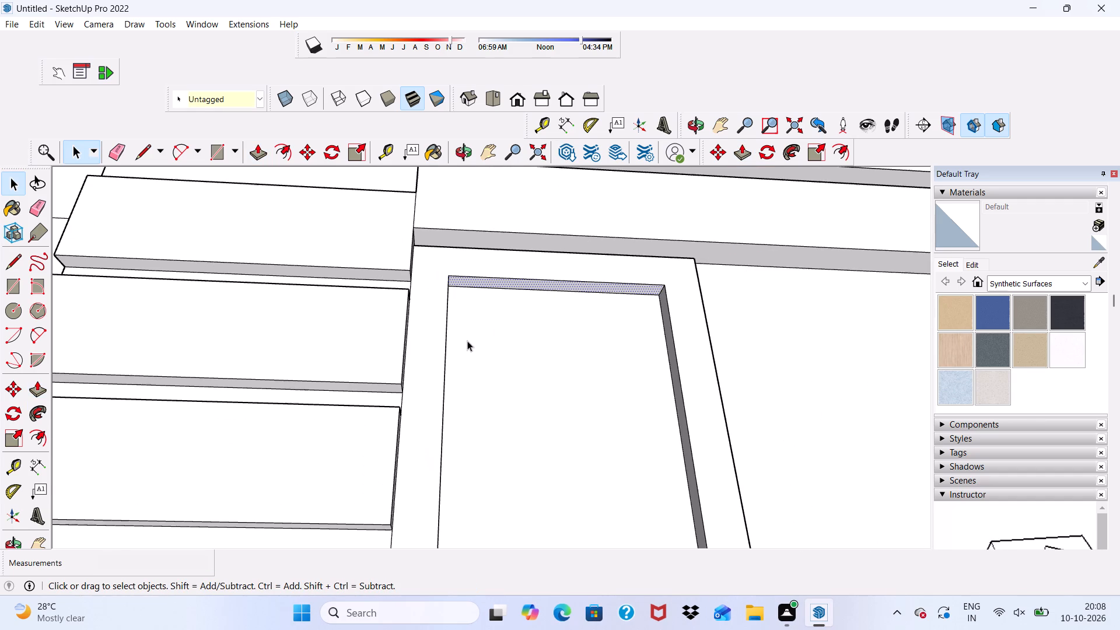
Push/Pull the lintel band's front face back about 2 5/8", behind the side strips' front.
{"action": "left_click", "coordinate": [471, 368]}
{"action": "scroll", "coordinate": [401, 317], "scroll_direction": "down", "scroll_amount": 13}
{"action": "middle_click_drag", "start_coordinate": [337, 374], "coordinate": [324, 503]}
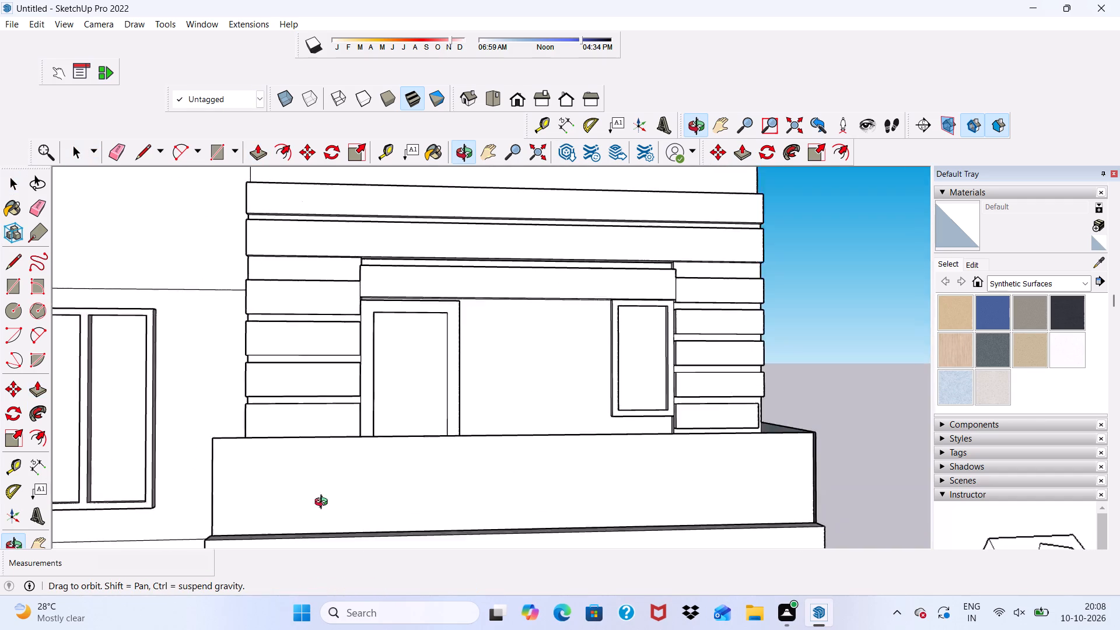
{"action": "middle_click_drag", "start_coordinate": [324, 503], "coordinate": [255, 582]}
{"action": "scroll", "coordinate": [402, 287], "scroll_direction": "up", "scroll_amount": 4}
{"action": "middle_click_drag", "start_coordinate": [377, 308], "coordinate": [443, 167]}
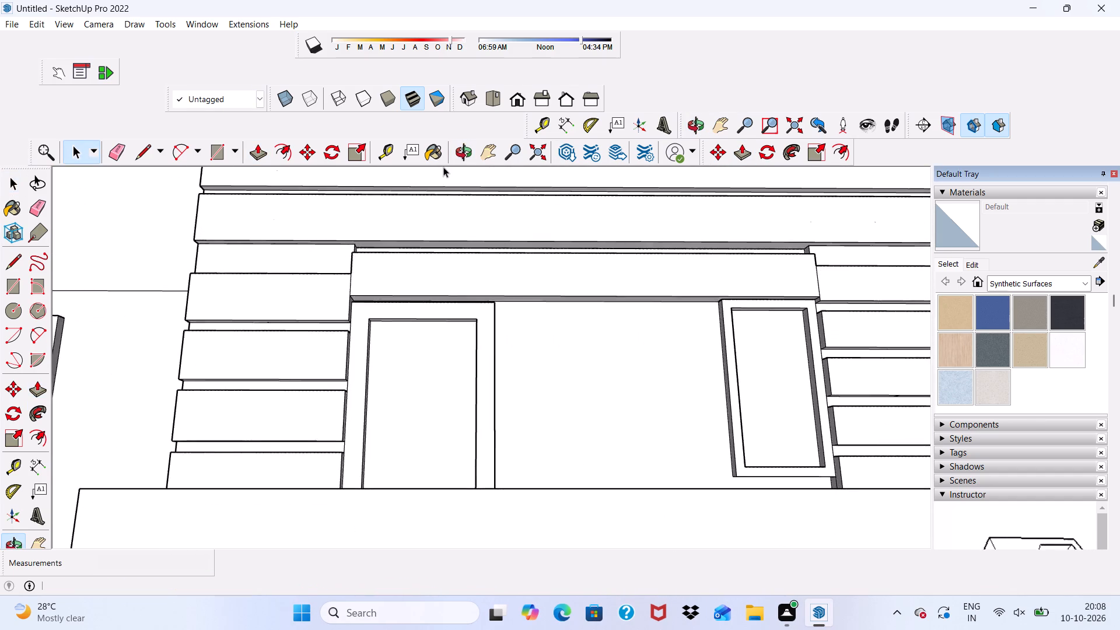
{"action": "scroll", "coordinate": [429, 228], "scroll_direction": "up", "scroll_amount": 4}
{"action": "scroll", "coordinate": [373, 341], "scroll_direction": "down", "scroll_amount": 1}
{"action": "middle_click_drag", "start_coordinate": [373, 341], "coordinate": [351, 499]}
{"action": "scroll", "coordinate": [356, 282], "scroll_direction": "up", "scroll_amount": 7}
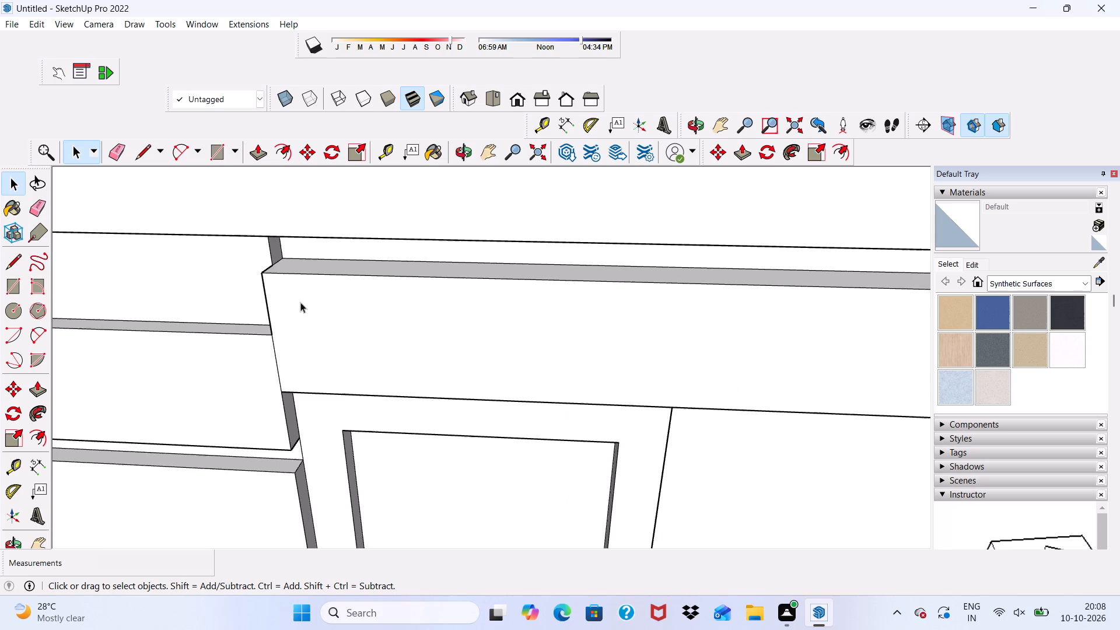
{"action": "left_click", "coordinate": [296, 317]}
{"action": "left_click", "coordinate": [263, 148]}
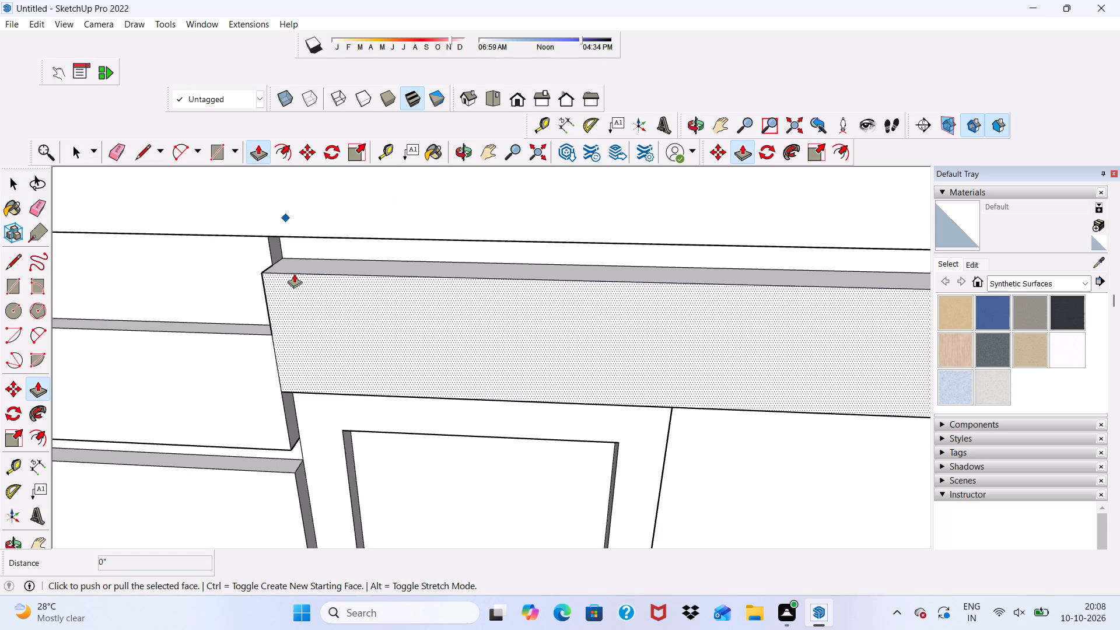
{"action": "left_click_drag", "start_coordinate": [302, 304], "coordinate": [307, 293]}
Examine the set-back lintel band against the side strips, door frame and window frame from several angles.
{"action": "scroll", "coordinate": [304, 295], "scroll_direction": "down", "scroll_amount": 4}
{"action": "middle_click_drag", "start_coordinate": [316, 295], "coordinate": [370, 218]}
{"action": "scroll", "coordinate": [290, 326], "scroll_direction": "down", "scroll_amount": 5}
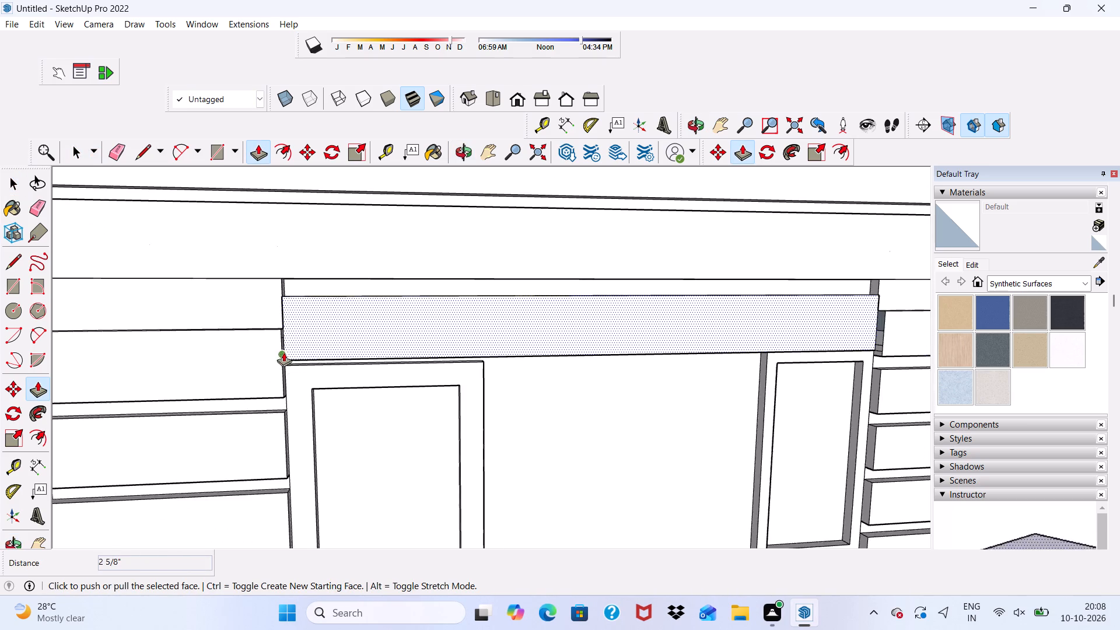
{"action": "scroll", "coordinate": [283, 352], "scroll_direction": "down", "scroll_amount": 3}
{"action": "middle_click_drag", "start_coordinate": [403, 357], "coordinate": [195, 557]}
{"action": "scroll", "coordinate": [358, 295], "scroll_direction": "up", "scroll_amount": 5}
{"action": "middle_click_drag", "start_coordinate": [393, 276], "coordinate": [407, 253]}
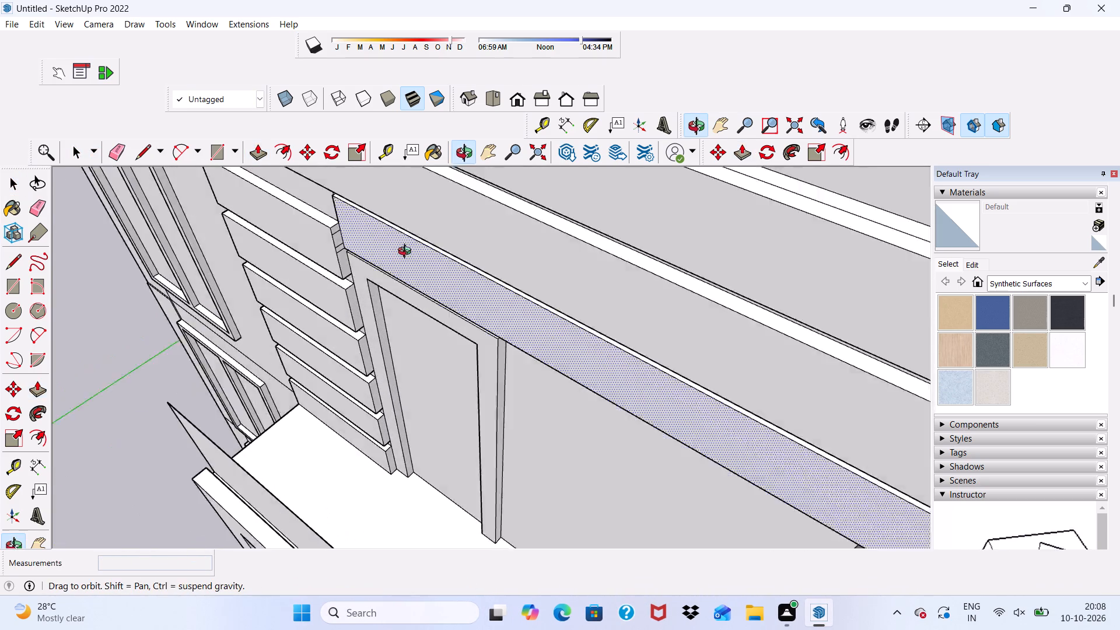
{"action": "middle_click_drag", "start_coordinate": [407, 253], "coordinate": [448, 199]}
{"action": "scroll", "coordinate": [448, 199], "scroll_direction": "up", "scroll_amount": 6}
{"action": "scroll", "coordinate": [375, 169], "scroll_direction": "down", "scroll_amount": 6}
{"action": "scroll", "coordinate": [351, 292], "scroll_direction": "up", "scroll_amount": 10}
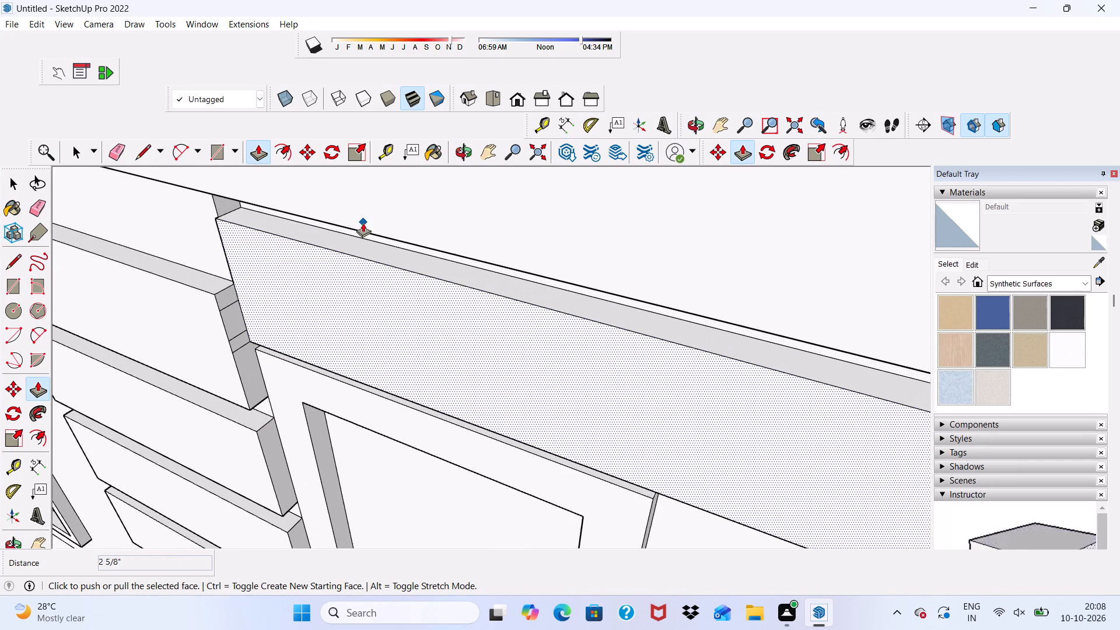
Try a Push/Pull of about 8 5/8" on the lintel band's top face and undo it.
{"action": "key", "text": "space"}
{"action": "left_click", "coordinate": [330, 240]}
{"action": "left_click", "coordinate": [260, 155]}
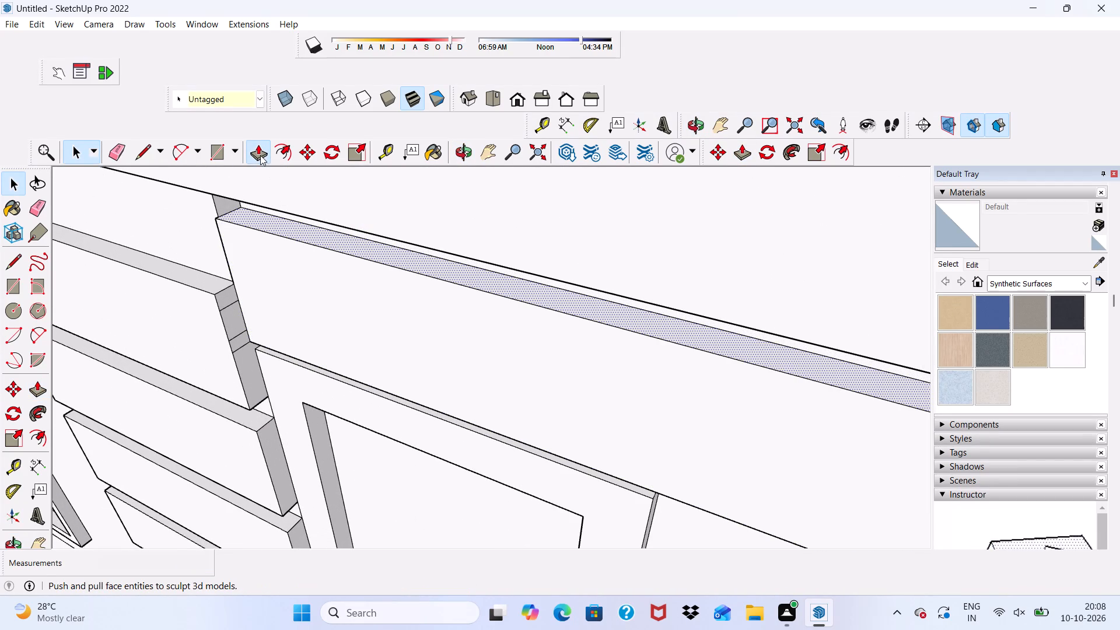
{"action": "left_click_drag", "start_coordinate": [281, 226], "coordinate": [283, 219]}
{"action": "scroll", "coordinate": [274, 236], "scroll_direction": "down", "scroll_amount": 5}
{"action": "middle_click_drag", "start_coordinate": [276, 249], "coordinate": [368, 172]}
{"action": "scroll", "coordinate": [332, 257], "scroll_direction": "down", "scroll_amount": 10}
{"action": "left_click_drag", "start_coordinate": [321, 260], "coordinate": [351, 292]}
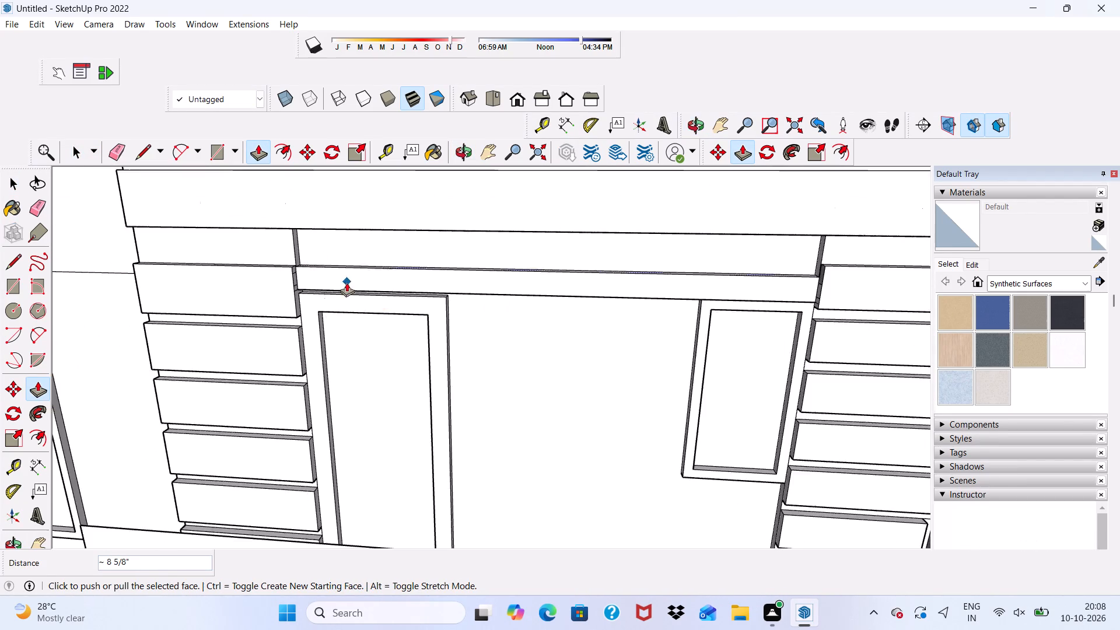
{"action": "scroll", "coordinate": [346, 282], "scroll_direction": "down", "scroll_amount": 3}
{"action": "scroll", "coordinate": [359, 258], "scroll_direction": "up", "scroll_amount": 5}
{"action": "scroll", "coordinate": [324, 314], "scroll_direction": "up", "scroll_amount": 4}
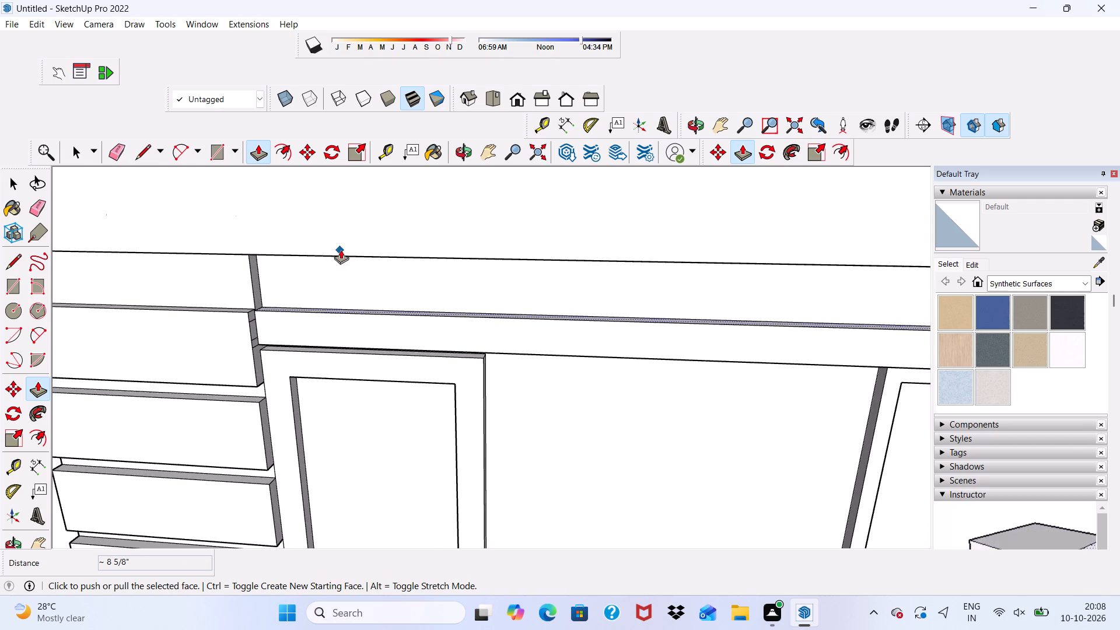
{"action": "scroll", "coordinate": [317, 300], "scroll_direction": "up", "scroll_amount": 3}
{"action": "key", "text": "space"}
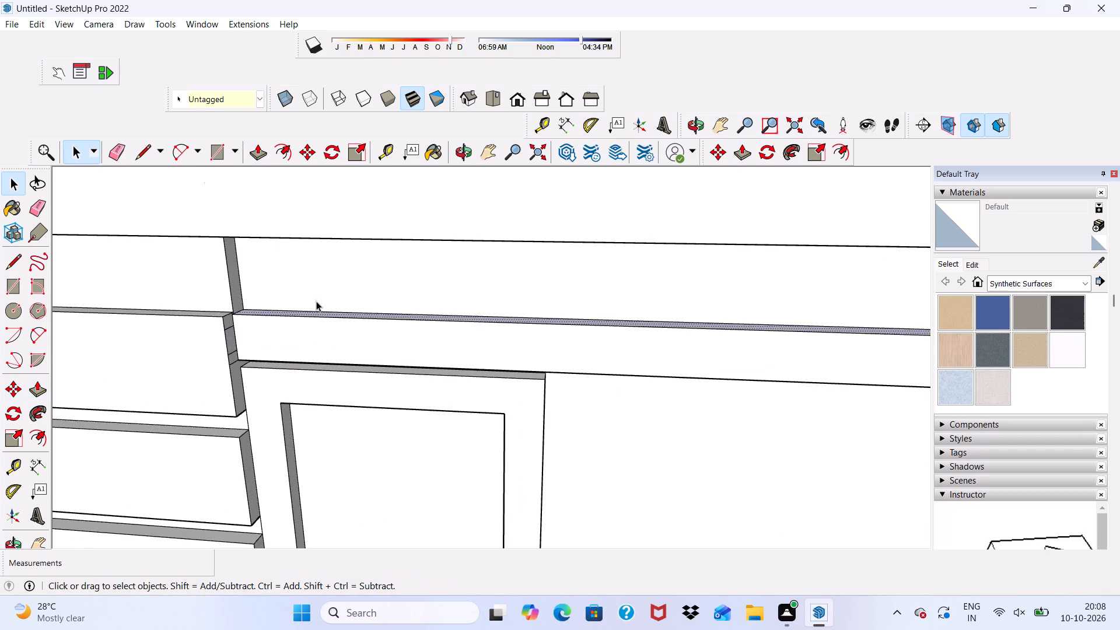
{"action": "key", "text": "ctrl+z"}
Push/Pull the lintel band's top face by about 1/8".
{"action": "middle_click_drag", "start_coordinate": [308, 273], "coordinate": [313, 360]}
{"action": "scroll", "coordinate": [261, 253], "scroll_direction": "up", "scroll_amount": 3}
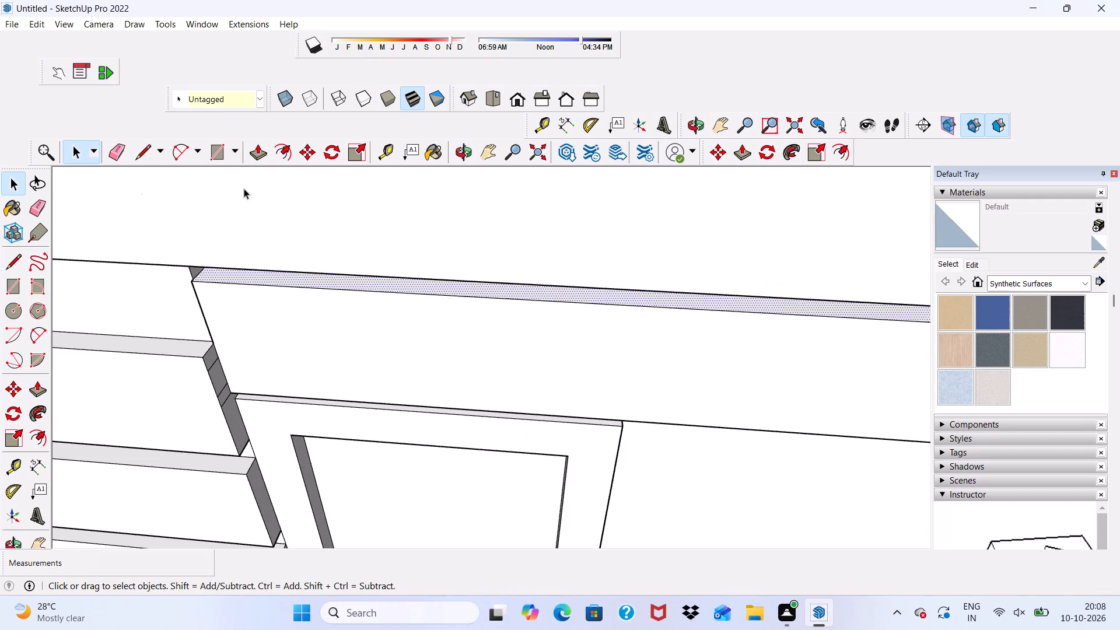
{"action": "left_click", "coordinate": [256, 155]}
{"action": "scroll", "coordinate": [226, 267], "scroll_direction": "up", "scroll_amount": 2}
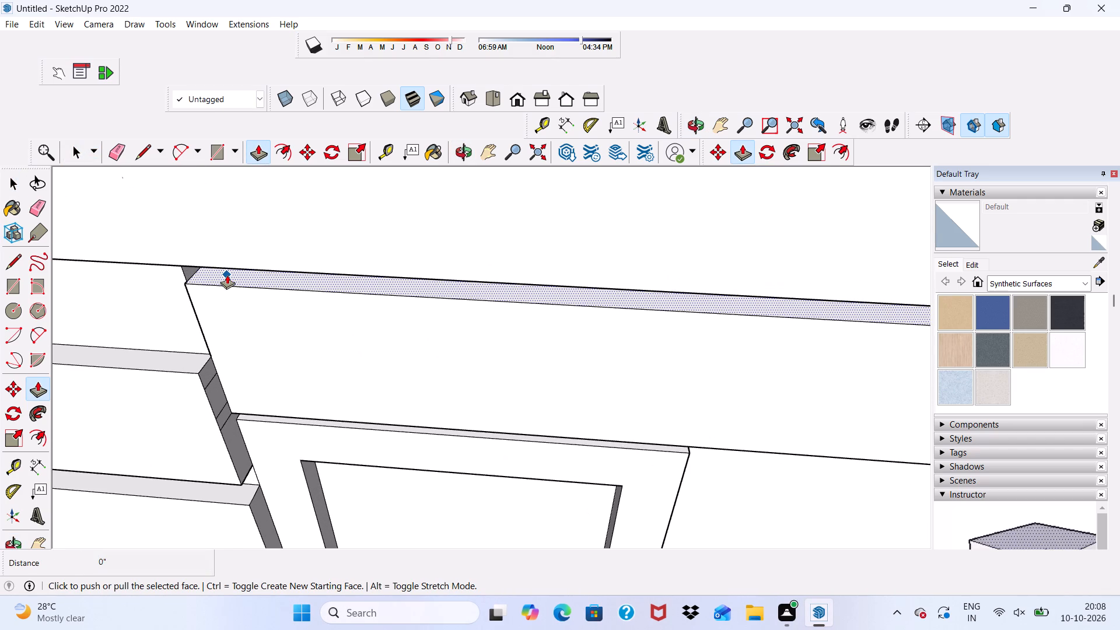
{"action": "left_click", "coordinate": [227, 275]}
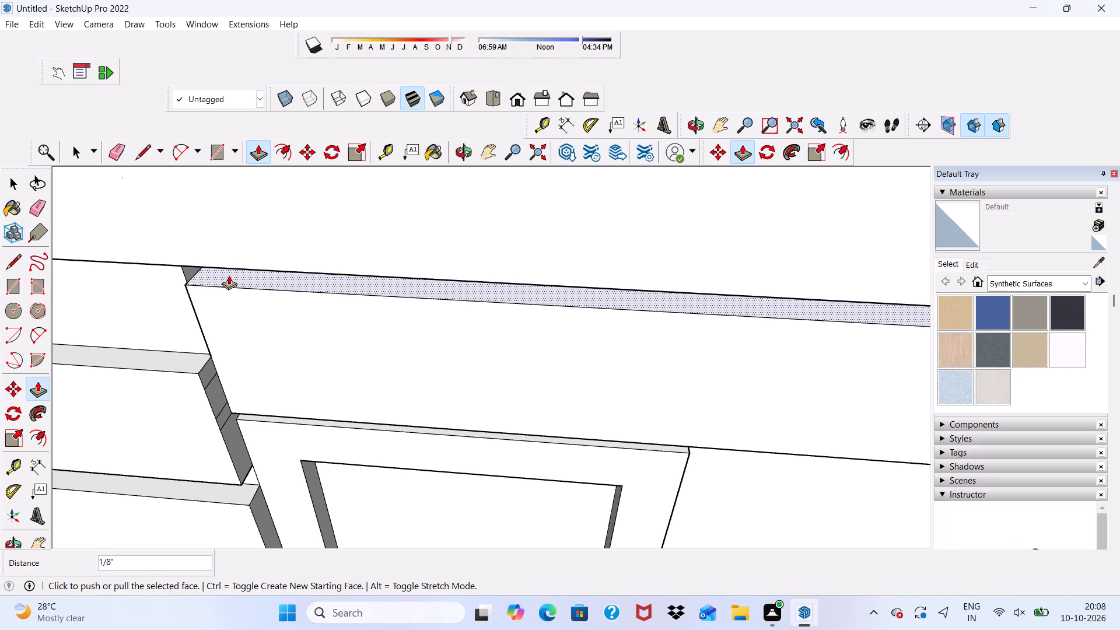
{"action": "scroll", "coordinate": [229, 288], "scroll_direction": "down", "scroll_amount": 4}
{"action": "middle_click_drag", "start_coordinate": [242, 318], "coordinate": [304, 191]}
{"action": "scroll", "coordinate": [304, 191], "scroll_direction": "up", "scroll_amount": 1}
{"action": "scroll", "coordinate": [278, 295], "scroll_direction": "down", "scroll_amount": 3}
{"action": "middle_click_drag", "start_coordinate": [278, 297], "coordinate": [299, 200]}
{"action": "scroll", "coordinate": [299, 199], "scroll_direction": "down", "scroll_amount": 1}
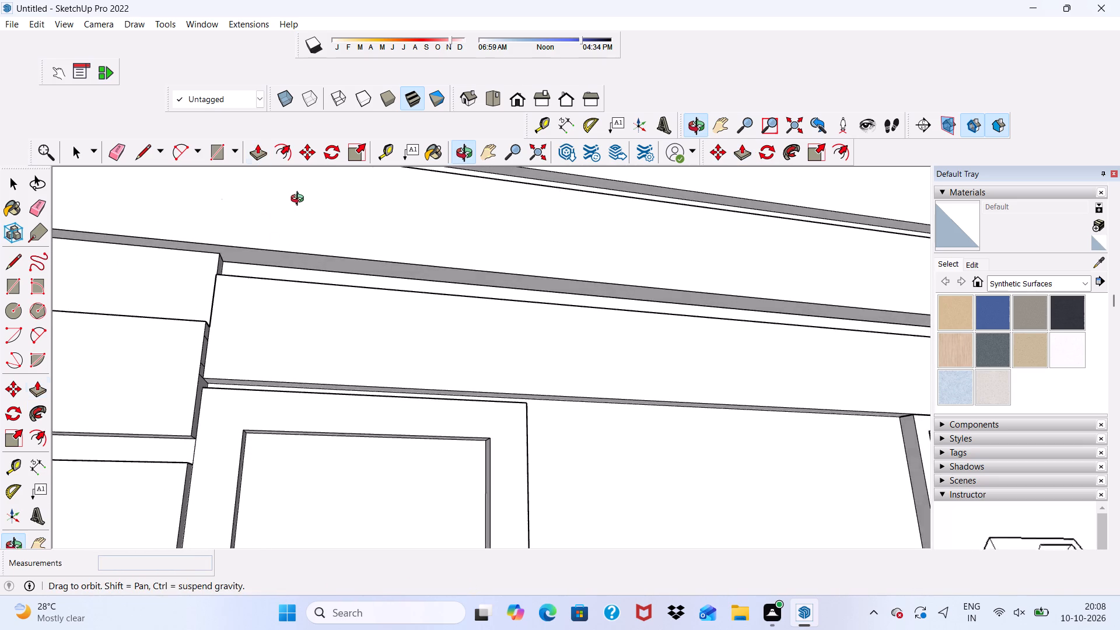
{"action": "key", "text": "space"}
Push/Pull the lintel band's front face forward about 2 5/8".
{"action": "scroll", "coordinate": [367, 225], "scroll_direction": "down", "scroll_amount": 13}
{"action": "middle_click_drag", "start_coordinate": [442, 306], "coordinate": [344, 344]}
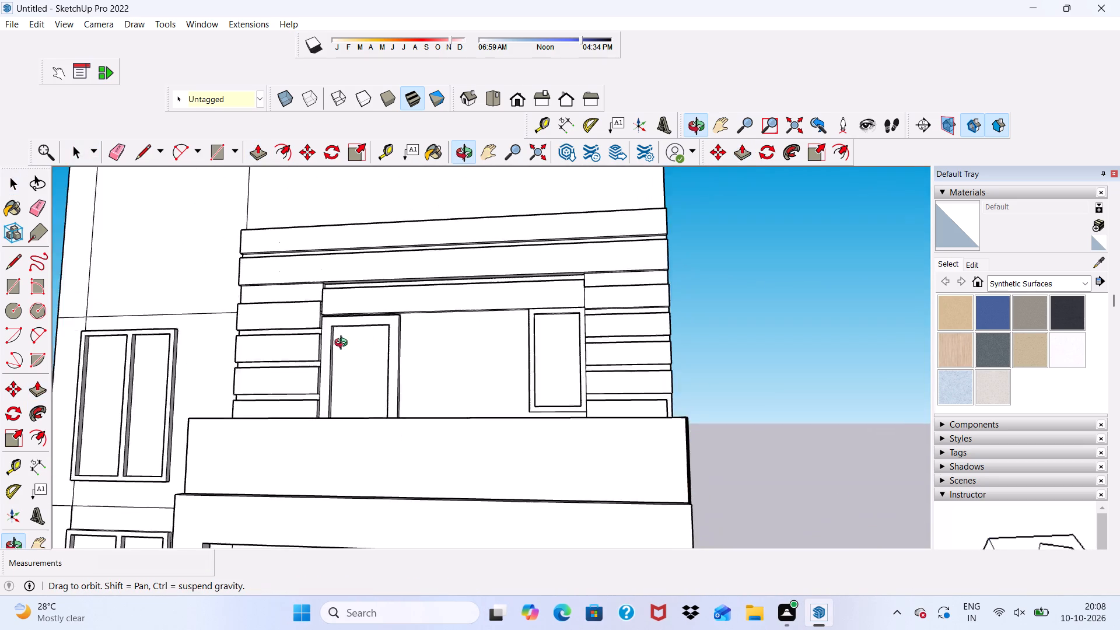
{"action": "middle_click_drag", "start_coordinate": [344, 344], "coordinate": [321, 399]}
{"action": "scroll", "coordinate": [309, 228], "scroll_direction": "up", "scroll_amount": 4}
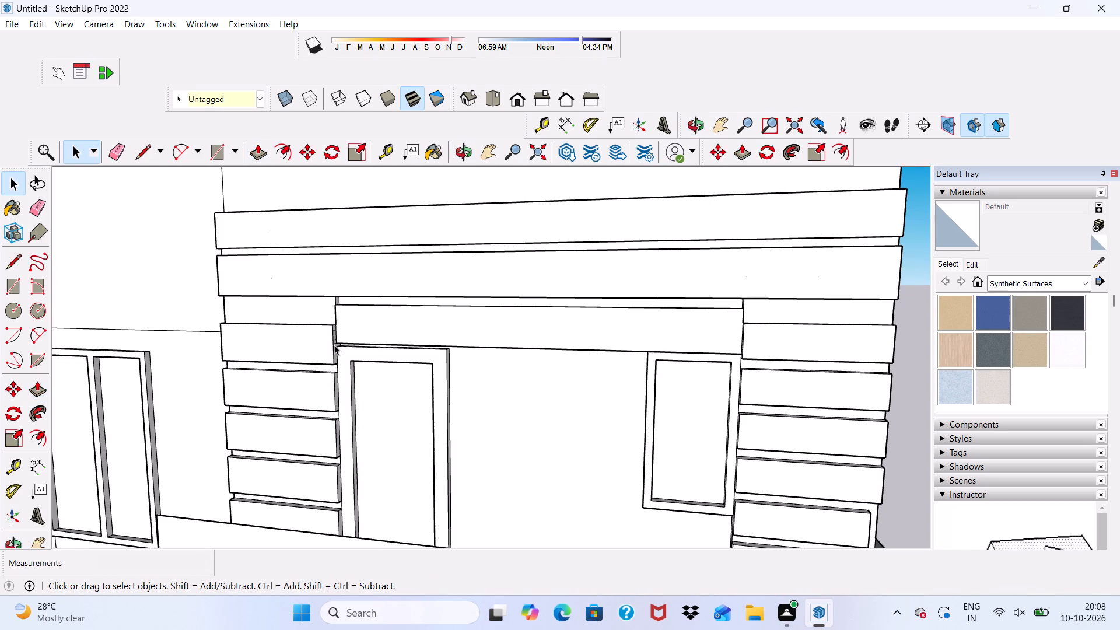
{"action": "left_click", "coordinate": [362, 315]}
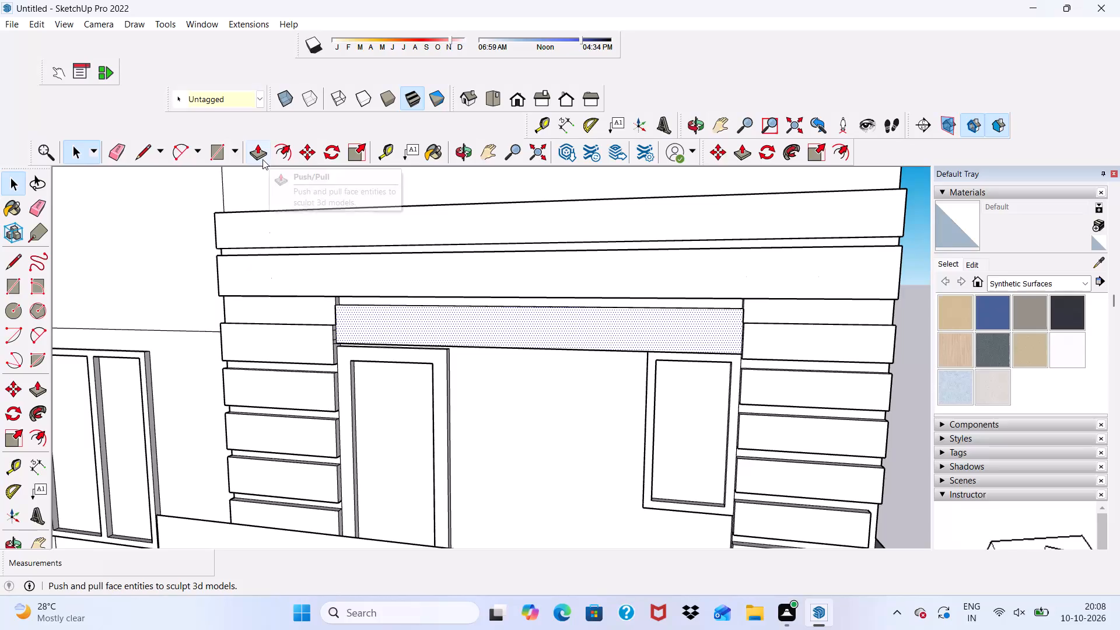
{"action": "left_click", "coordinate": [259, 159]}
{"action": "left_click", "coordinate": [409, 314]}
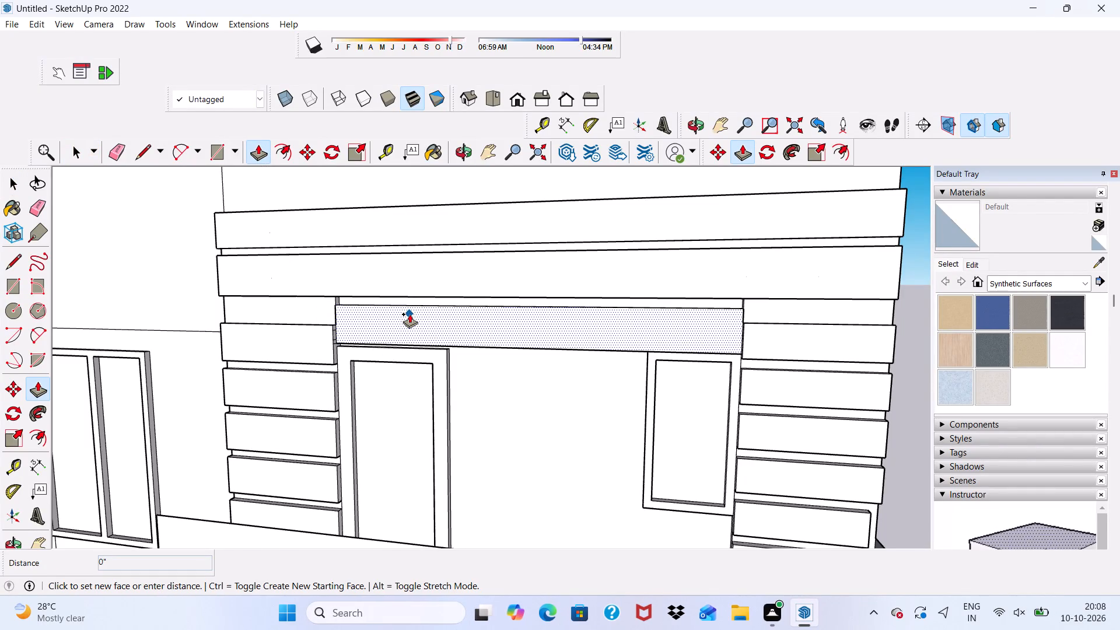
{"action": "left_click", "coordinate": [396, 275]}
{"action": "scroll", "coordinate": [389, 284], "scroll_direction": "down", "scroll_amount": 4}
{"action": "middle_click_drag", "start_coordinate": [393, 334], "coordinate": [401, 237]}
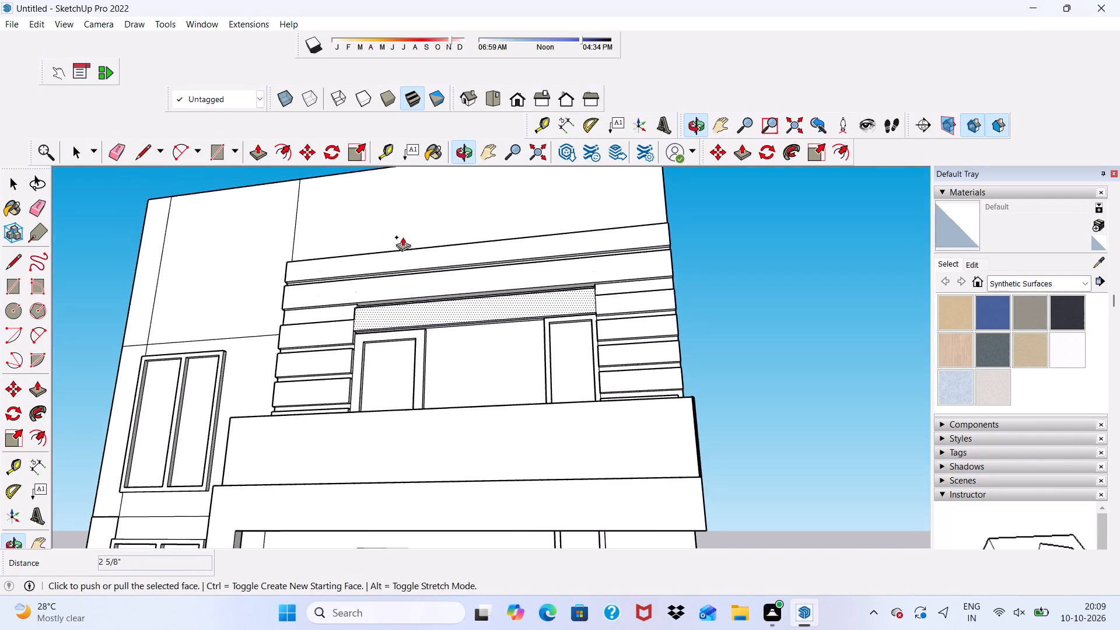
{"action": "key", "text": "space"}
Erase the lengthwise seam line on the lintel band's underside.
{"action": "scroll", "coordinate": [413, 286], "scroll_direction": "down", "scroll_amount": 5}
{"action": "scroll", "coordinate": [402, 317], "scroll_direction": "up", "scroll_amount": 20}
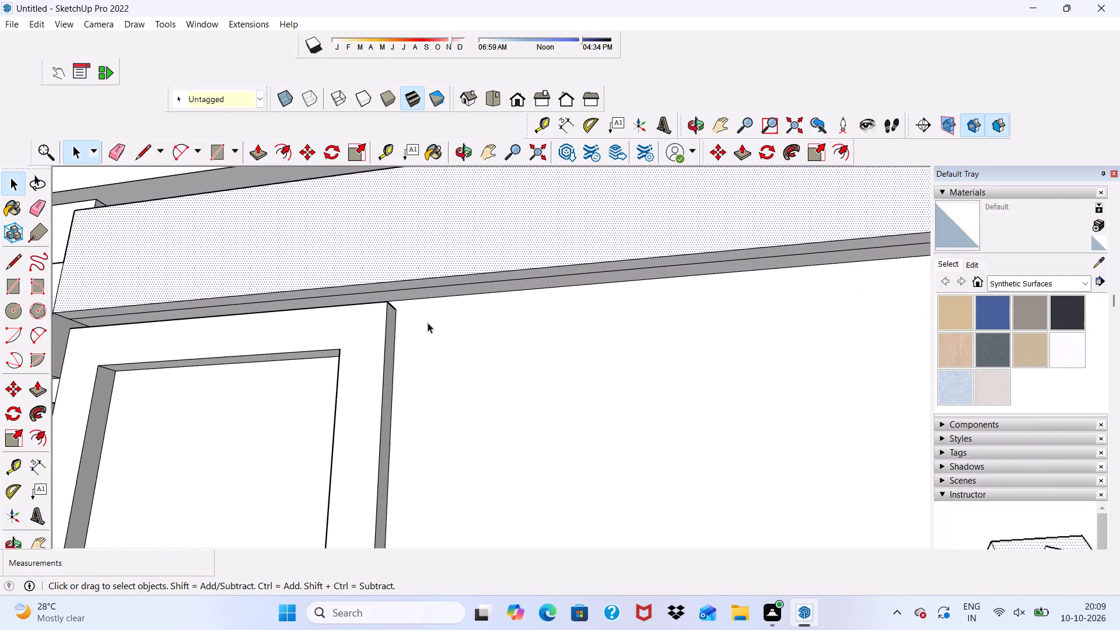
{"action": "left_click", "coordinate": [119, 149]}
{"action": "scroll", "coordinate": [461, 296], "scroll_direction": "up", "scroll_amount": 4}
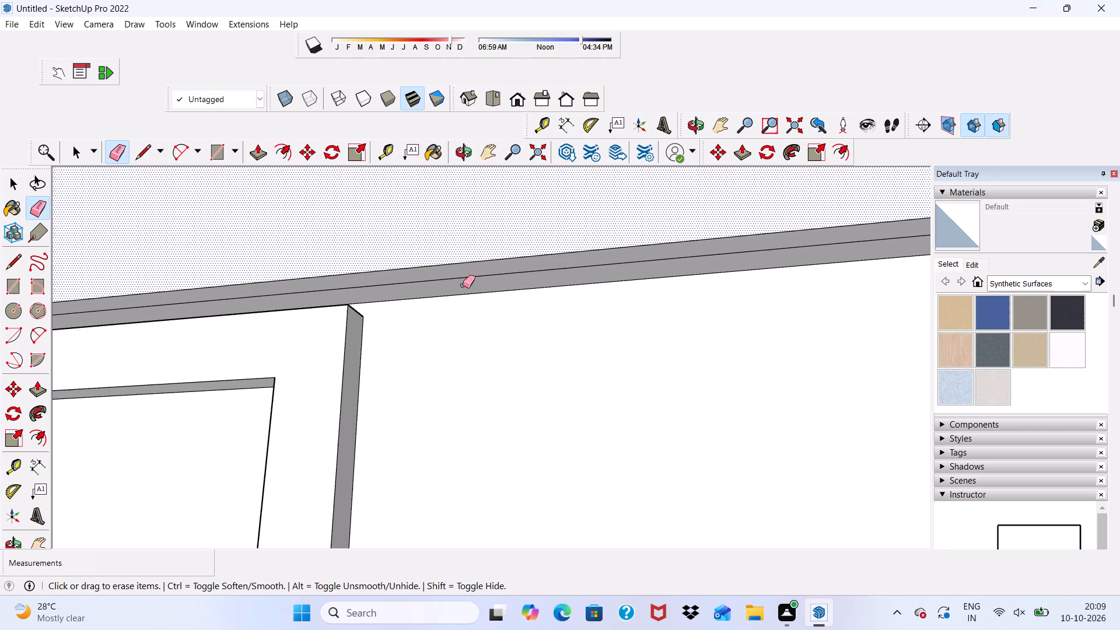
{"action": "left_click_drag", "start_coordinate": [468, 278], "coordinate": [471, 294]}
{"action": "scroll", "coordinate": [421, 294], "scroll_direction": "down", "scroll_amount": 20}
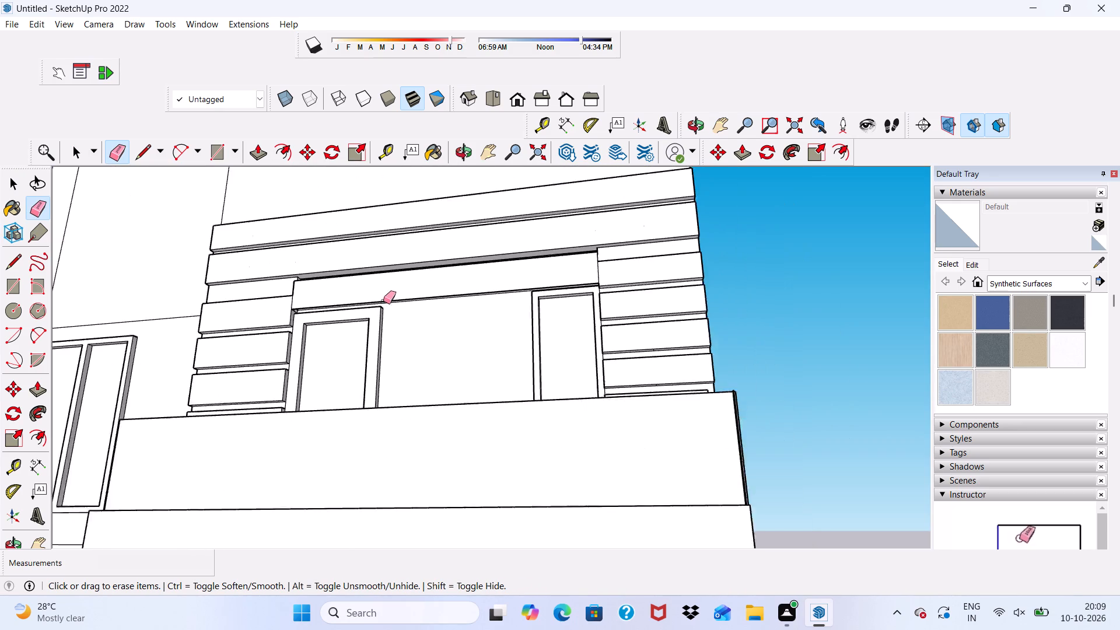
{"action": "key", "text": "space"}
Examine the lintel band's projection against the side strips, upper bands, door and window frames from several angles.
{"action": "scroll", "coordinate": [535, 247], "scroll_direction": "down", "scroll_amount": 2}
{"action": "scroll", "coordinate": [680, 273], "scroll_direction": "up", "scroll_amount": 3}
{"action": "middle_click_drag", "start_coordinate": [581, 275], "coordinate": [409, 439]}
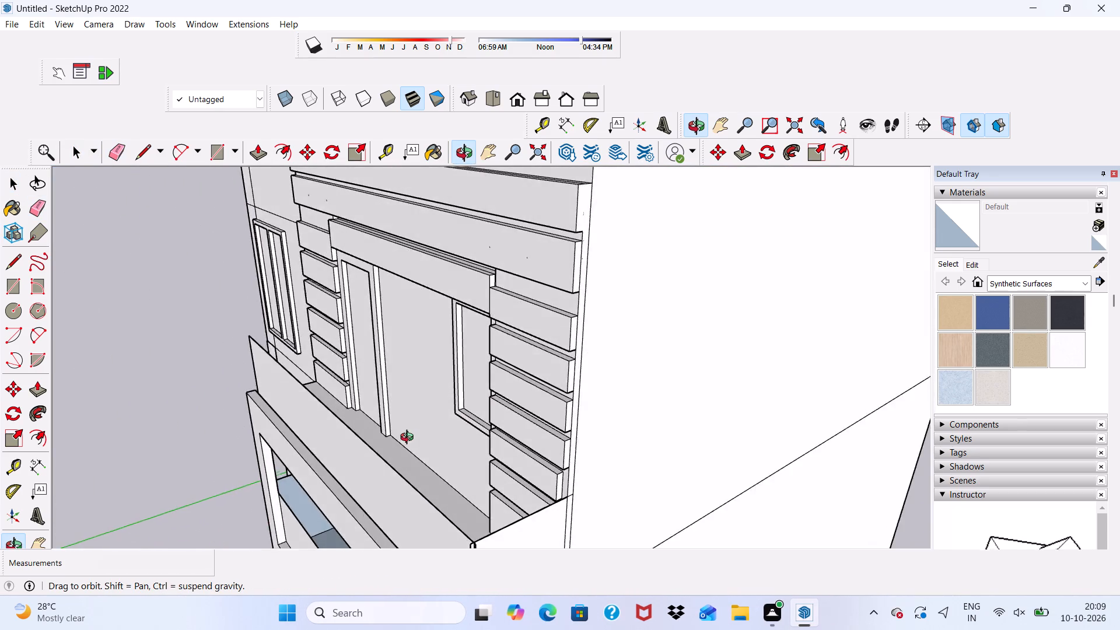
{"action": "middle_click_drag", "start_coordinate": [409, 439], "coordinate": [425, 315]}
{"action": "scroll", "coordinate": [622, 284], "scroll_direction": "up", "scroll_amount": 1}
{"action": "scroll", "coordinate": [549, 285], "scroll_direction": "down", "scroll_amount": 8}
{"action": "middle_click_drag", "start_coordinate": [517, 306], "coordinate": [553, 308]}
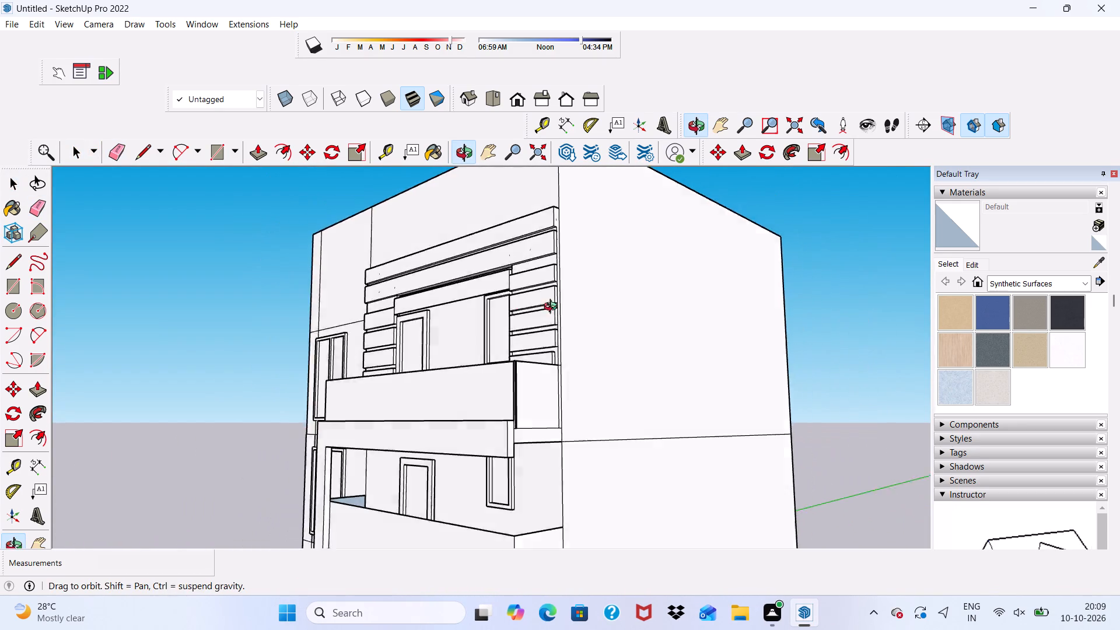
{"action": "middle_click_drag", "start_coordinate": [553, 308], "coordinate": [698, 321]}
{"action": "scroll", "coordinate": [488, 268], "scroll_direction": "up", "scroll_amount": 4}
{"action": "scroll", "coordinate": [475, 264], "scroll_direction": "down", "scroll_amount": 4}
{"action": "scroll", "coordinate": [445, 303], "scroll_direction": "down", "scroll_amount": 6}
{"action": "middle_click_drag", "start_coordinate": [449, 320], "coordinate": [521, 290]}
{"action": "scroll", "coordinate": [518, 331], "scroll_direction": "up", "scroll_amount": 4}
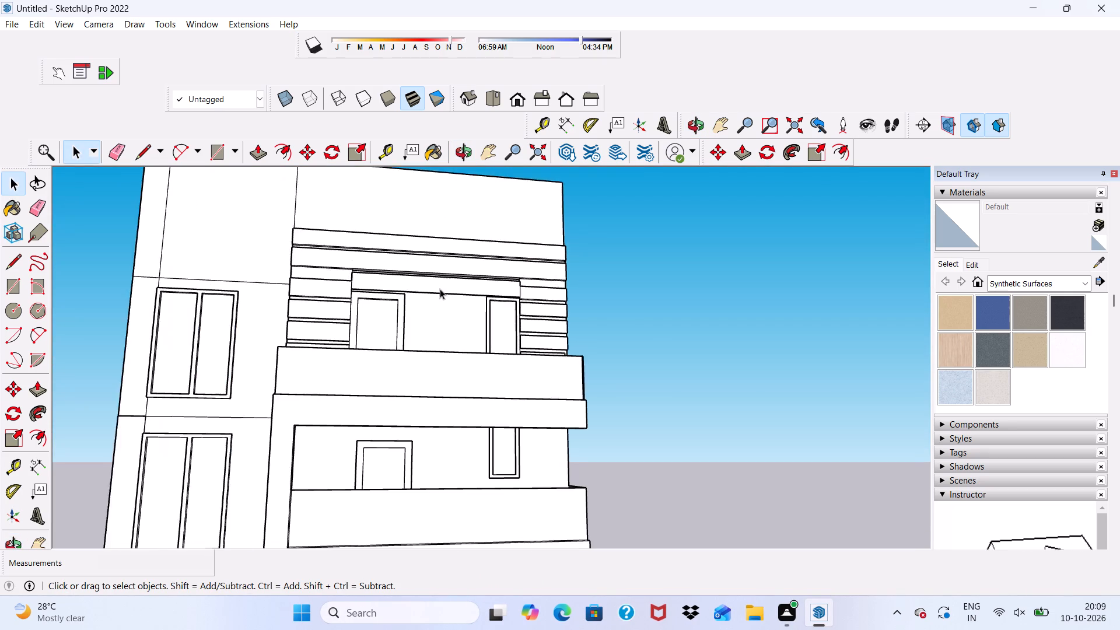
{"action": "scroll", "coordinate": [436, 282], "scroll_direction": "up", "scroll_amount": 5}
{"action": "scroll", "coordinate": [341, 282], "scroll_direction": "up", "scroll_amount": 8}
{"action": "middle_click_drag", "start_coordinate": [264, 260], "coordinate": [192, 372]}
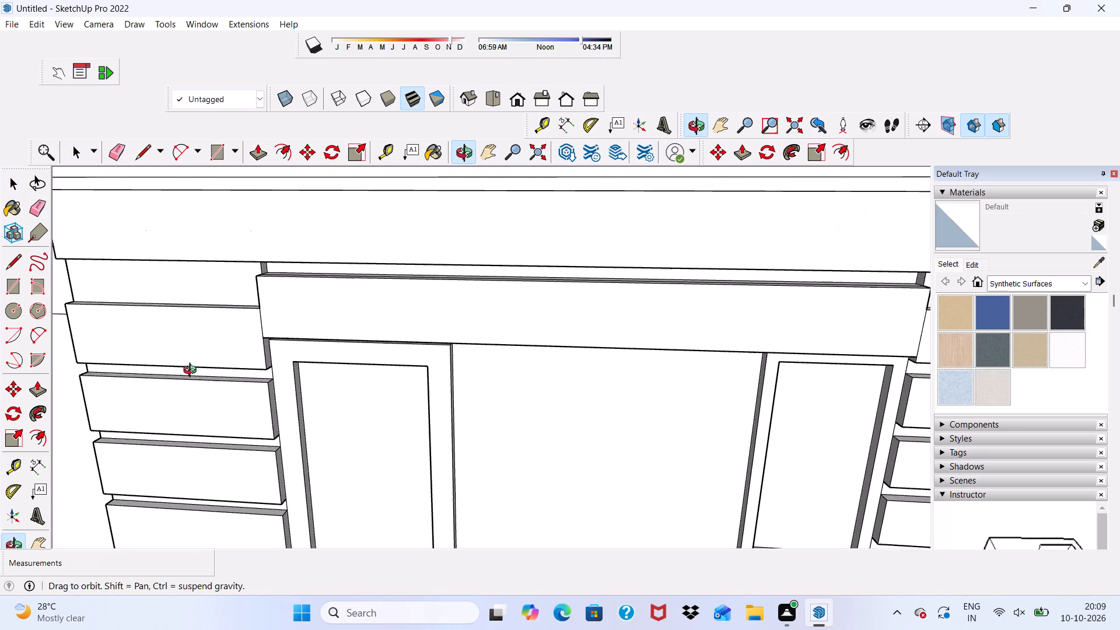
{"action": "middle_click_drag", "start_coordinate": [192, 372], "coordinate": [225, 423]}
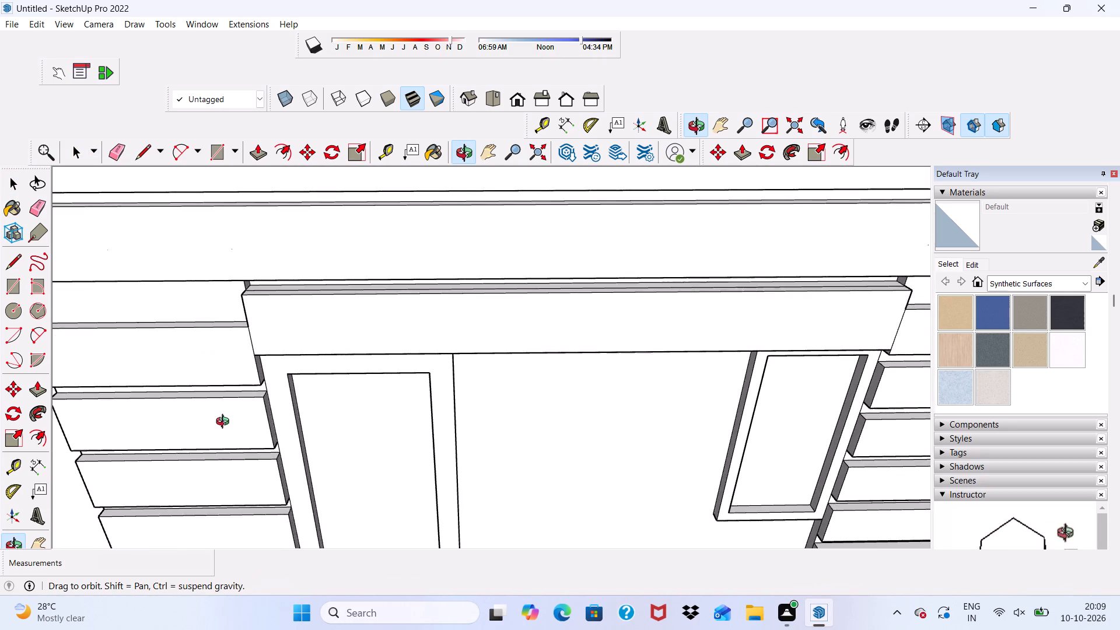
{"action": "middle_click_drag", "start_coordinate": [225, 423], "coordinate": [213, 393]}
{"action": "scroll", "coordinate": [211, 337], "scroll_direction": "up", "scroll_amount": 4}
{"action": "scroll", "coordinate": [211, 293], "scroll_direction": "down", "scroll_amount": 6}
{"action": "middle_click_drag", "start_coordinate": [221, 323], "coordinate": [254, 226]}
{"action": "scroll", "coordinate": [254, 349], "scroll_direction": "up", "scroll_amount": 2}
{"action": "key", "text": "space"}
{"action": "scroll", "coordinate": [254, 349], "scroll_direction": "down", "scroll_amount": 3}
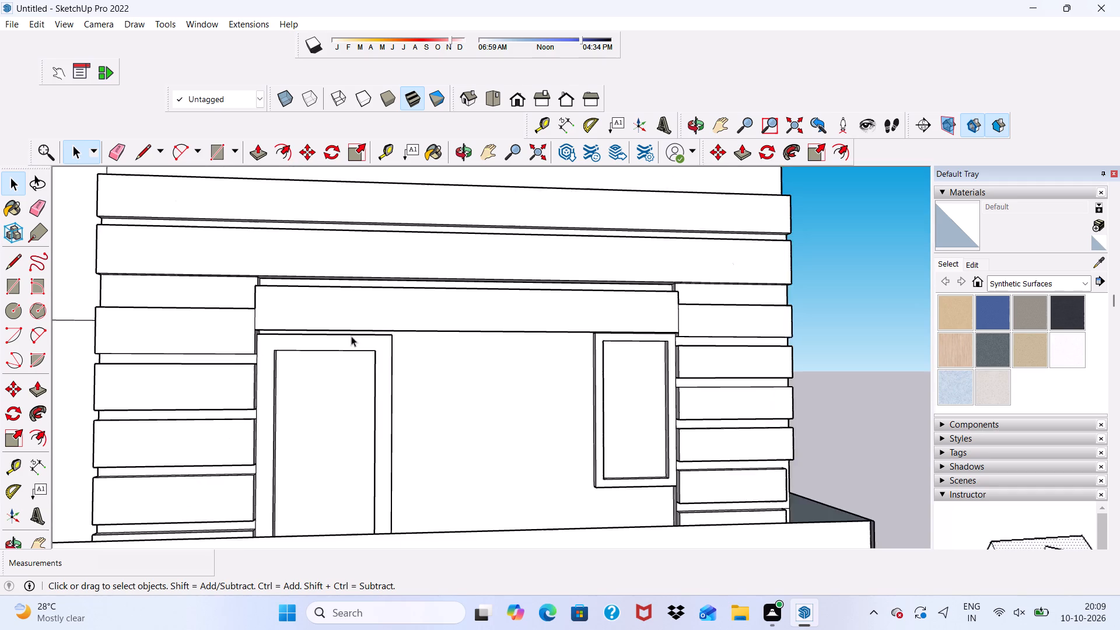
{"action": "scroll", "coordinate": [351, 336], "scroll_direction": "down", "scroll_amount": 8}
{"action": "middle_click_drag", "start_coordinate": [429, 341], "coordinate": [387, 291]}
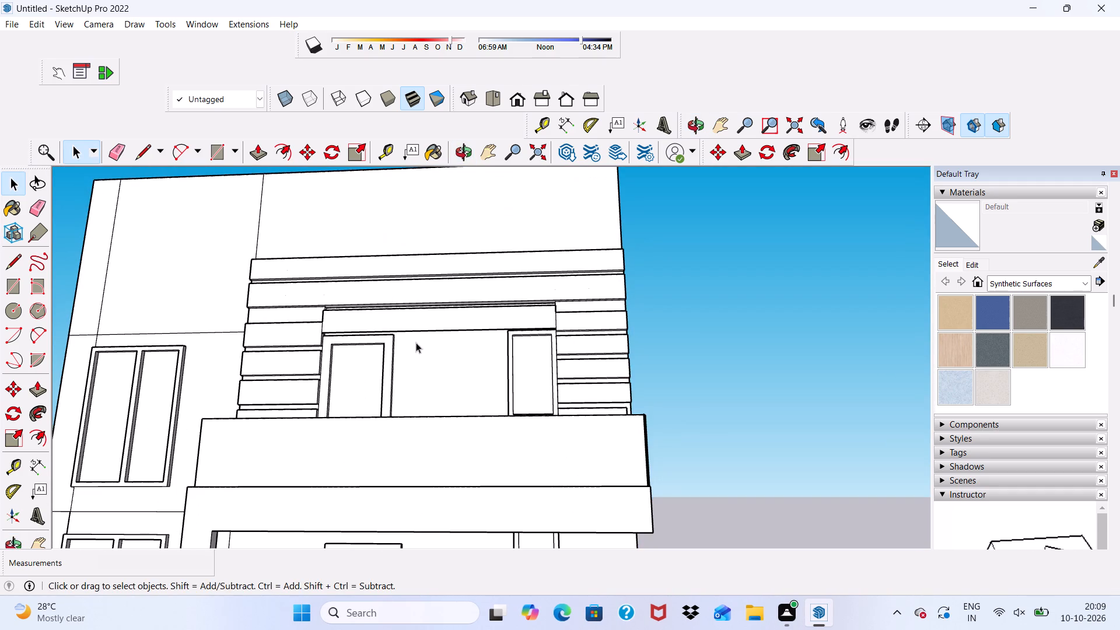
{"action": "scroll", "coordinate": [498, 333], "scroll_direction": "down", "scroll_amount": 8}
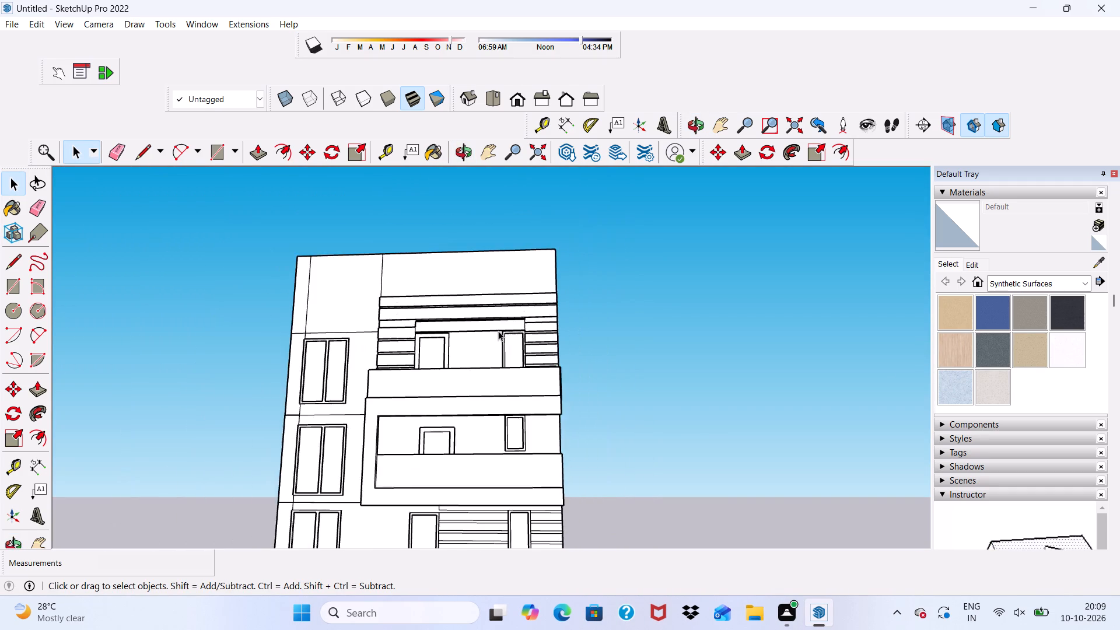
{"action": "middle_click_drag", "start_coordinate": [498, 331], "coordinate": [354, 471]}
Erase the lengthwise seam line on the lintel band's top face.
{"action": "scroll", "coordinate": [453, 335], "scroll_direction": "up", "scroll_amount": 13}
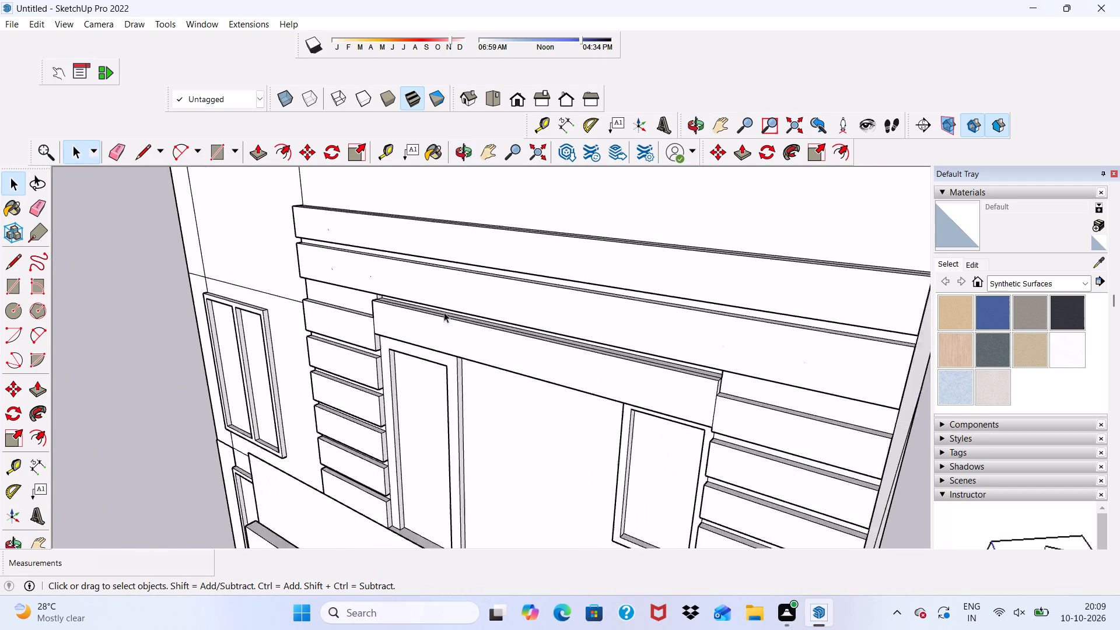
{"action": "scroll", "coordinate": [444, 312], "scroll_direction": "up", "scroll_amount": 2}
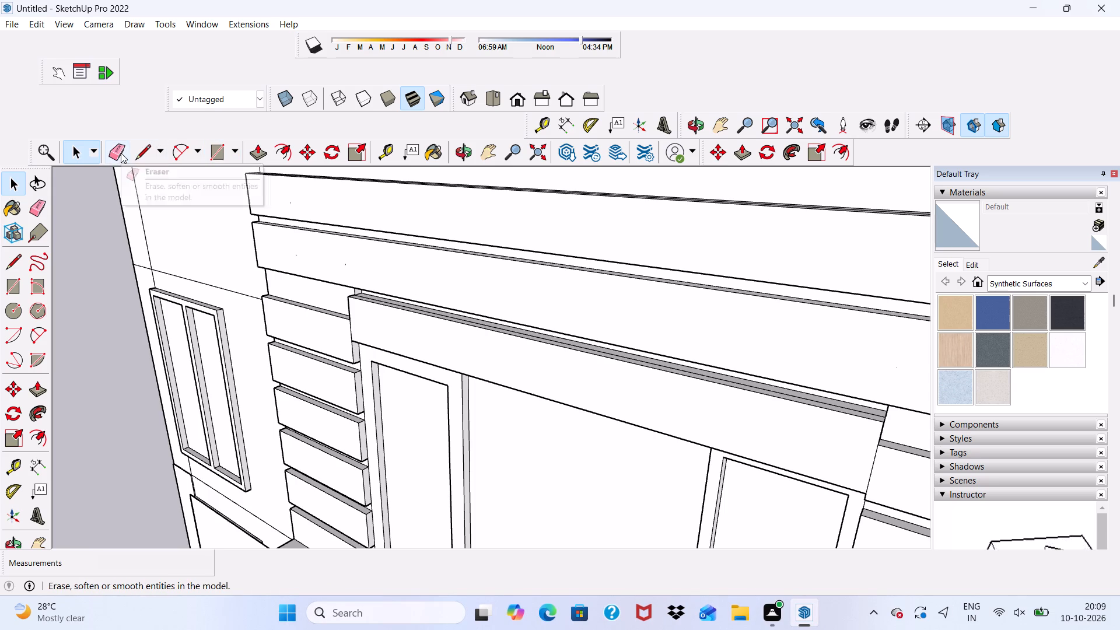
{"action": "left_click", "coordinate": [121, 153]}
{"action": "scroll", "coordinate": [388, 290], "scroll_direction": "up", "scroll_amount": 9}
{"action": "left_click", "coordinate": [401, 309]}
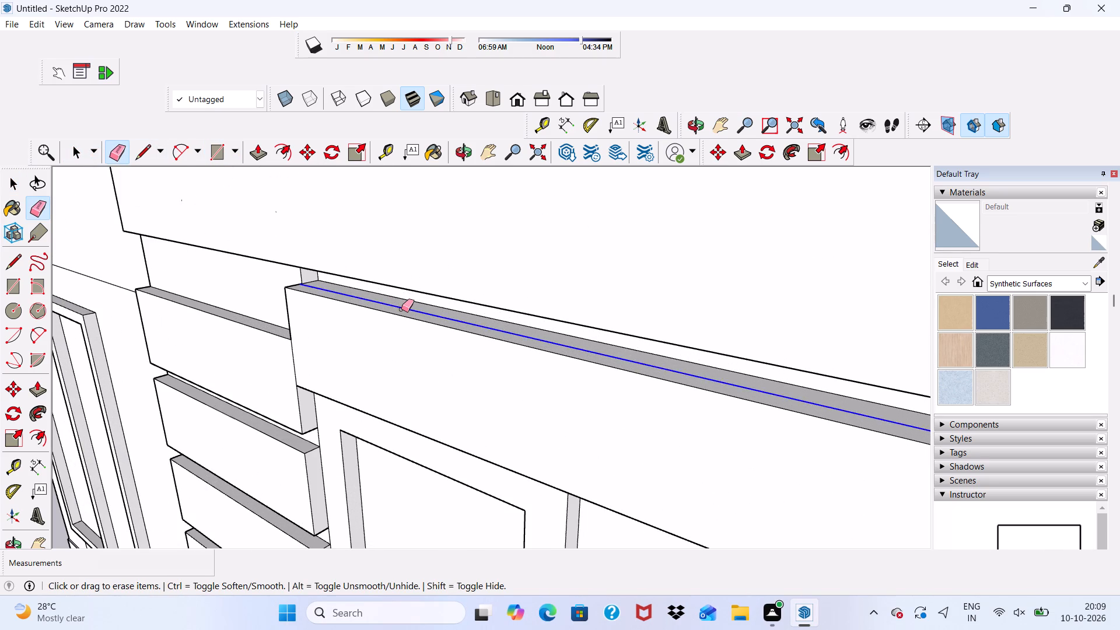
{"action": "scroll", "coordinate": [397, 307], "scroll_direction": "down", "scroll_amount": 5}
{"action": "middle_click_drag", "start_coordinate": [383, 365], "coordinate": [398, 388]}
{"action": "key", "text": "space"}
{"action": "scroll", "coordinate": [395, 405], "scroll_direction": "up", "scroll_amount": 8}
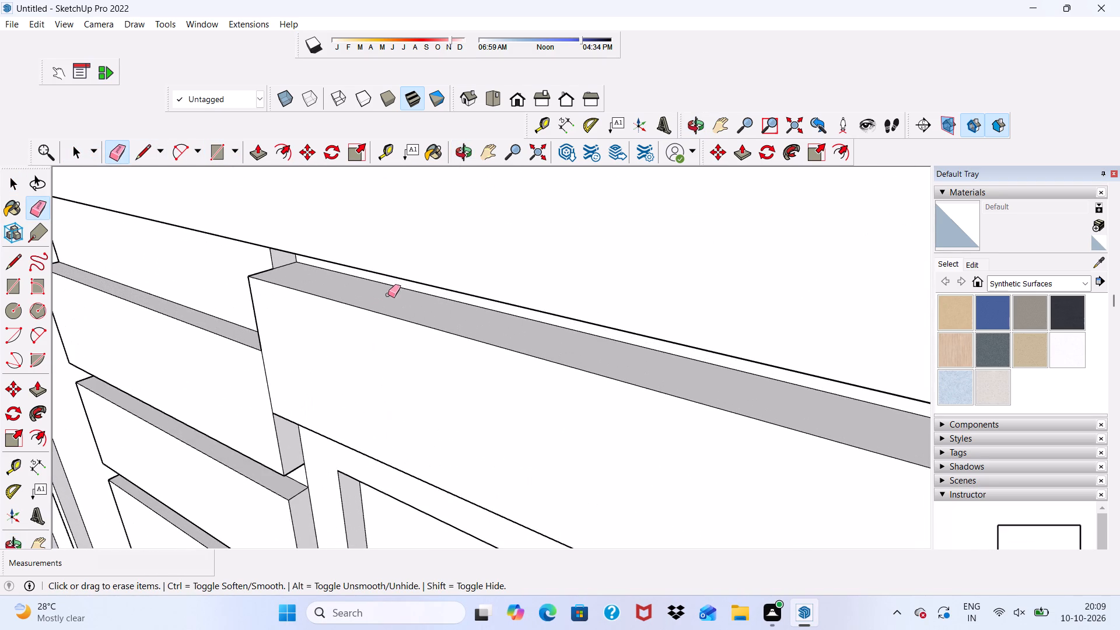
Push/Pull the lintel band's merged top face slightly up towards the band above, and clear the selection.
{"action": "key", "text": "space"}
{"action": "left_click", "coordinate": [325, 284]}
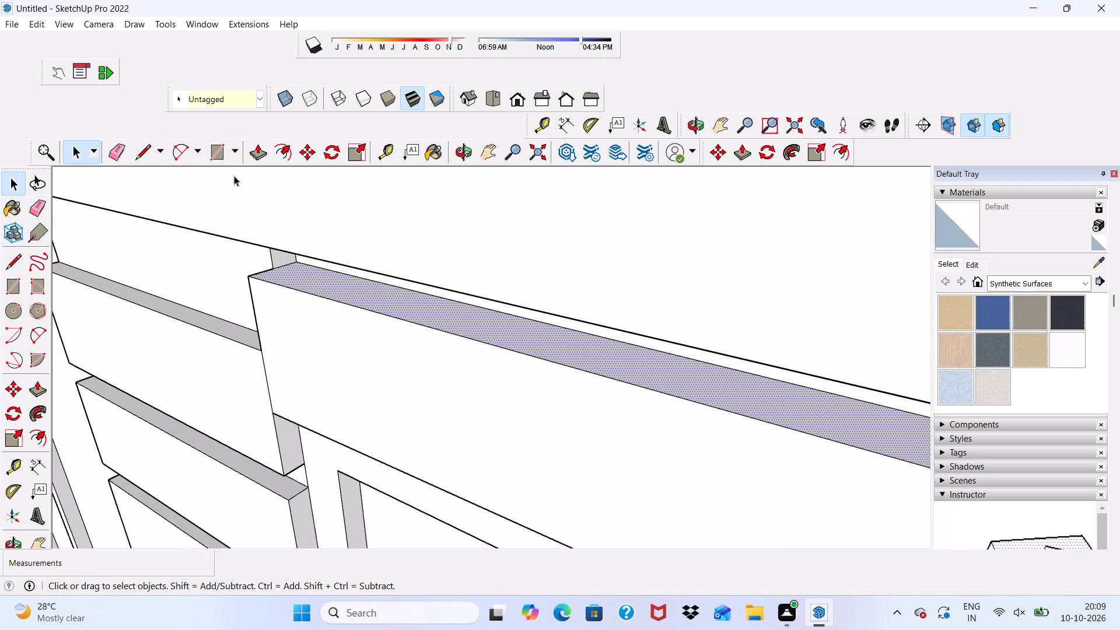
{"action": "left_click", "coordinate": [259, 149]}
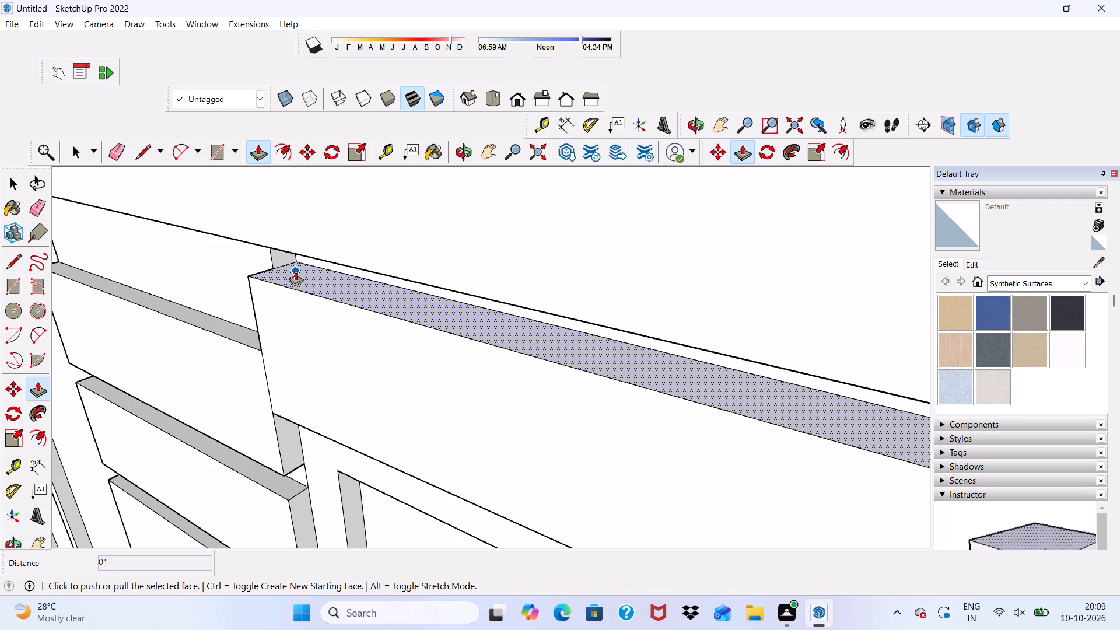
{"action": "left_click", "coordinate": [295, 271]}
{"action": "scroll", "coordinate": [297, 275], "scroll_direction": "down", "scroll_amount": 3}
{"action": "key", "text": "space"}
{"action": "scroll", "coordinate": [273, 299], "scroll_direction": "down", "scroll_amount": 8}
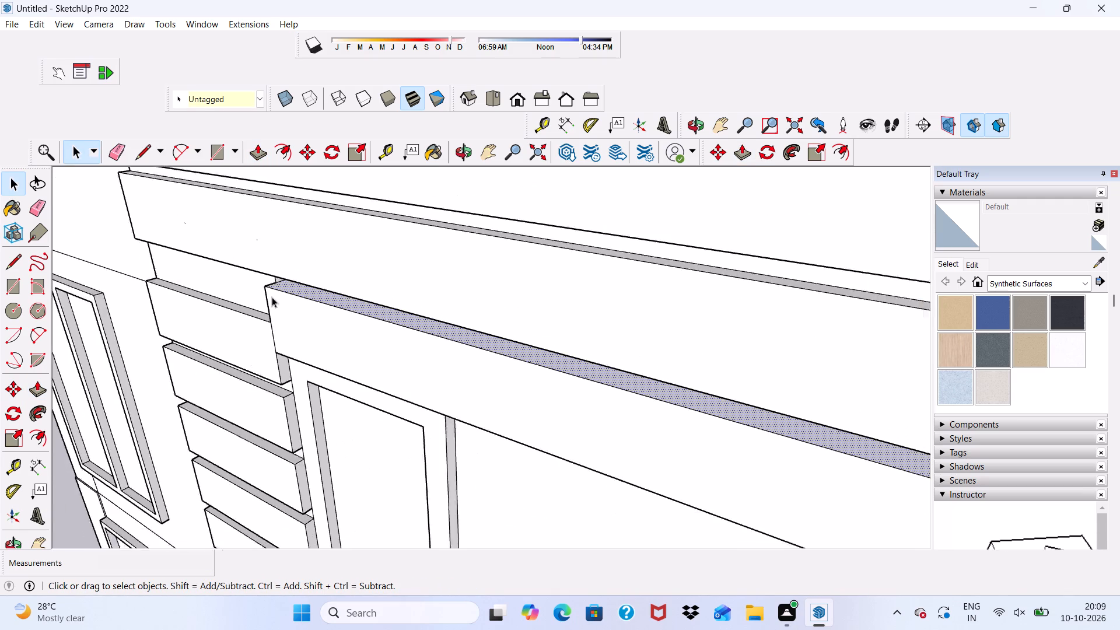
{"action": "scroll", "coordinate": [272, 297], "scroll_direction": "down", "scroll_amount": 8}
{"action": "left_click", "coordinate": [93, 307]}
Push/Pull the thin blue strip face along the lintel band's underside by about 6".
{"action": "scroll", "coordinate": [141, 334], "scroll_direction": "down", "scroll_amount": 2}
{"action": "middle_click_drag", "start_coordinate": [178, 349], "coordinate": [329, 255]}
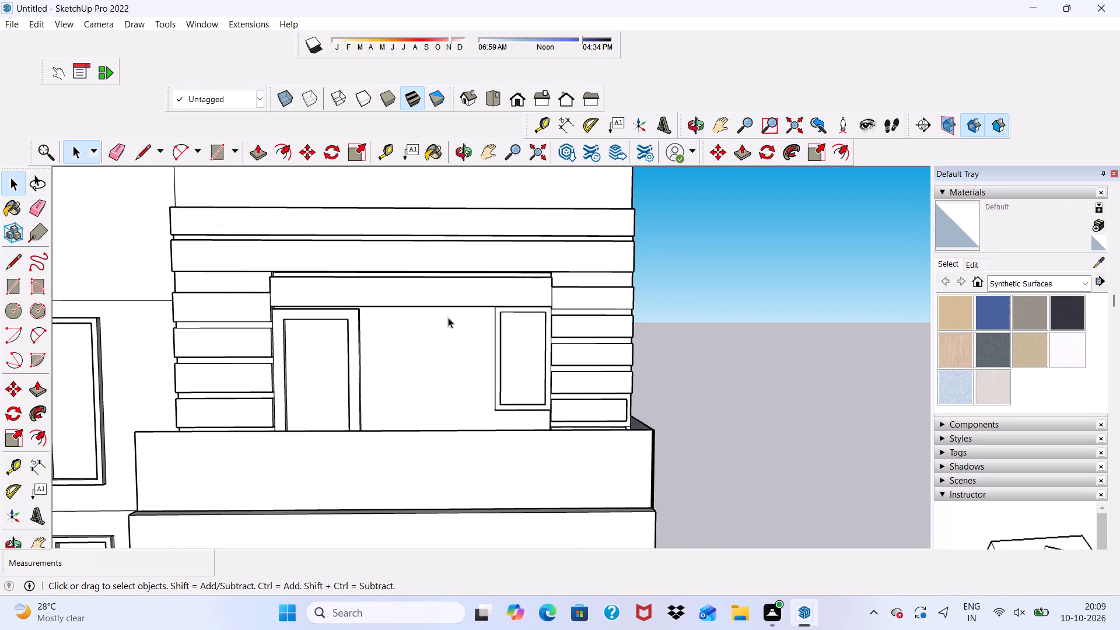
{"action": "scroll", "coordinate": [448, 316], "scroll_direction": "up", "scroll_amount": 4}
{"action": "middle_click_drag", "start_coordinate": [444, 310], "coordinate": [444, 232]}
{"action": "scroll", "coordinate": [446, 316], "scroll_direction": "up", "scroll_amount": 9}
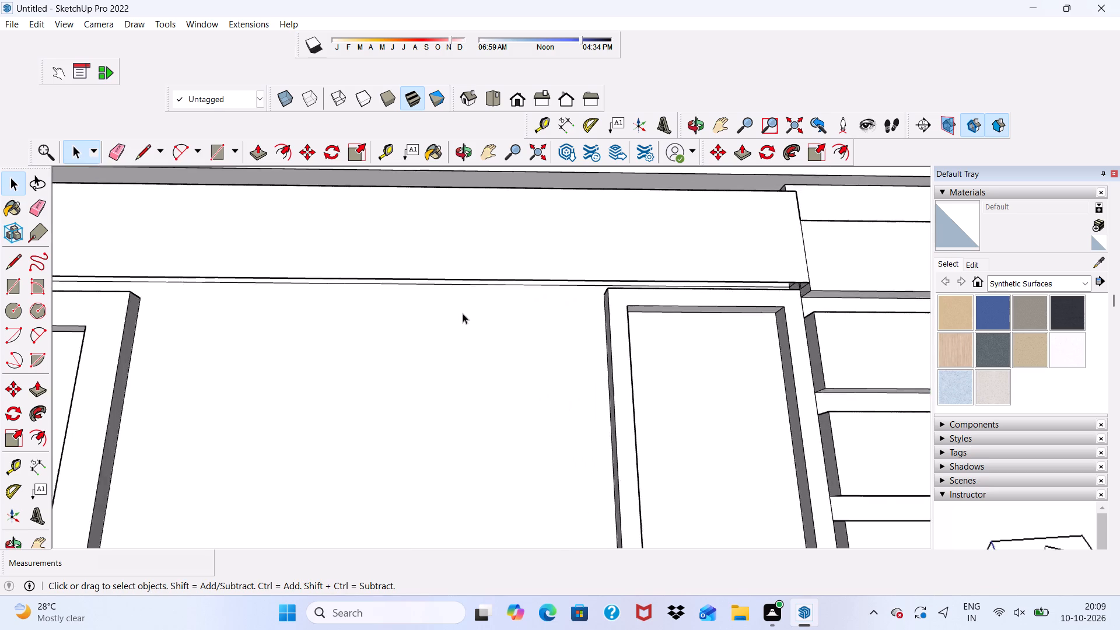
{"action": "middle_click_drag", "start_coordinate": [463, 313], "coordinate": [464, 189]}
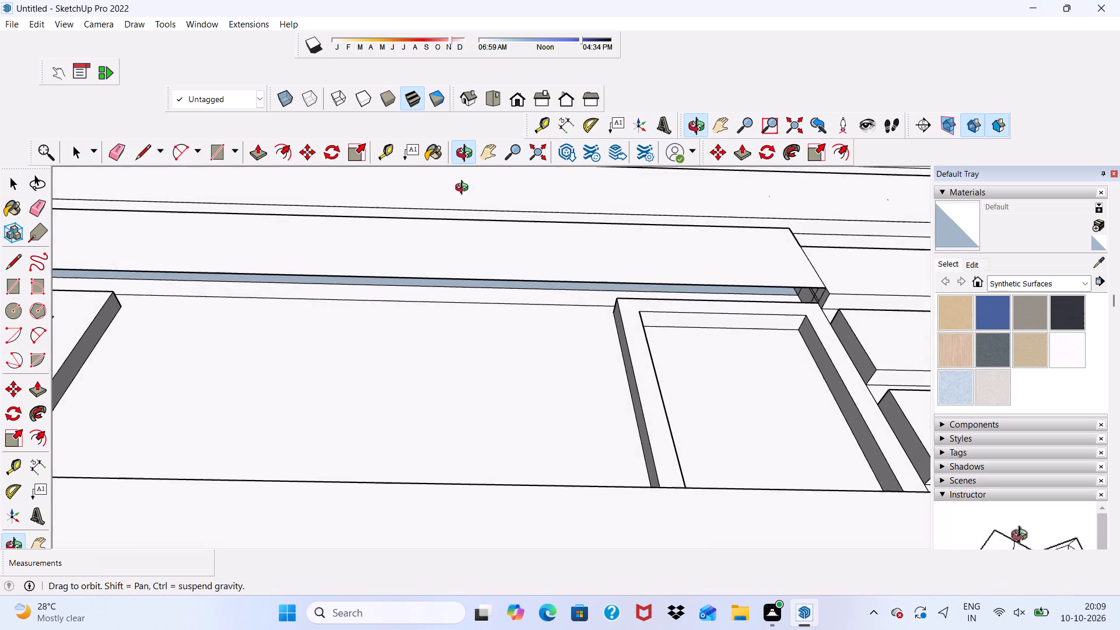
{"action": "middle_click_drag", "start_coordinate": [464, 189], "coordinate": [463, 194]}
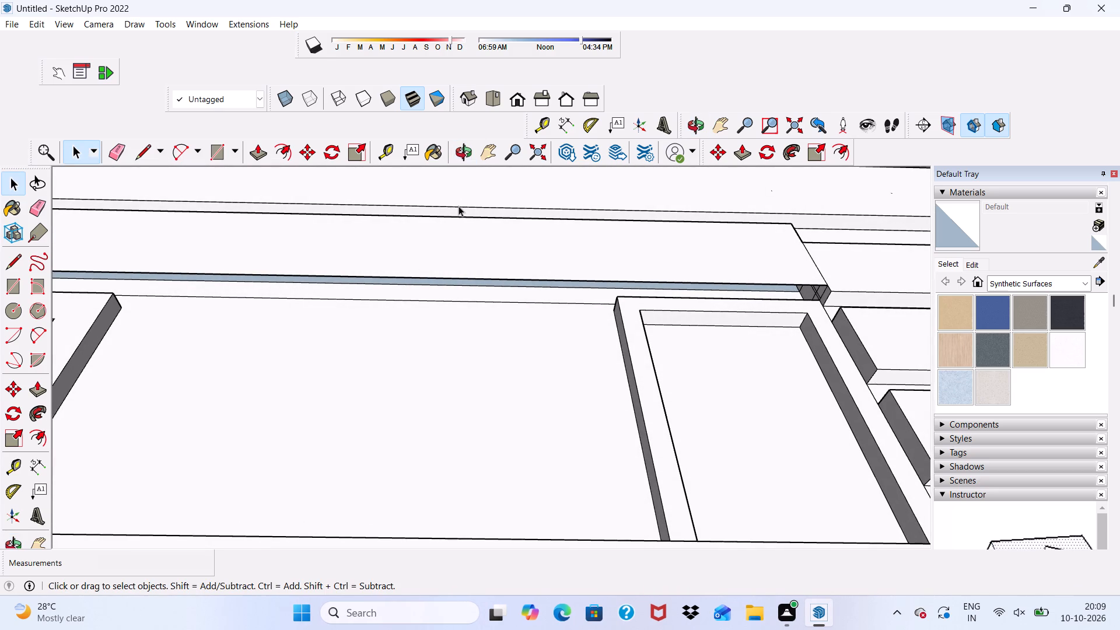
{"action": "scroll", "coordinate": [440, 243], "scroll_direction": "up", "scroll_amount": 13}
{"action": "left_click", "coordinate": [414, 296]}
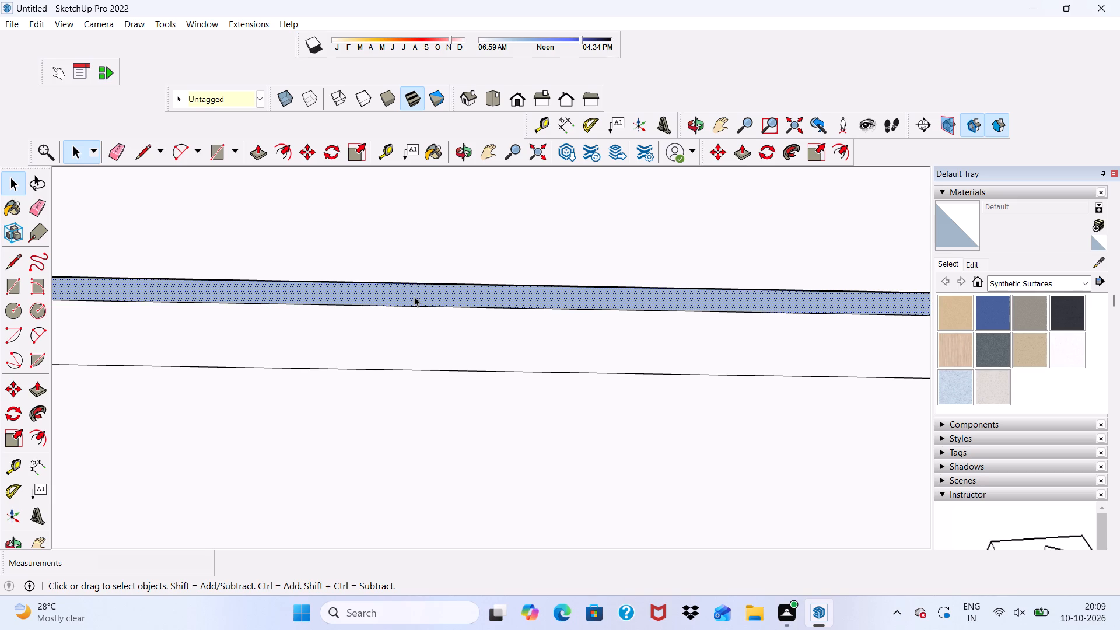
{"action": "left_click", "coordinate": [257, 155]}
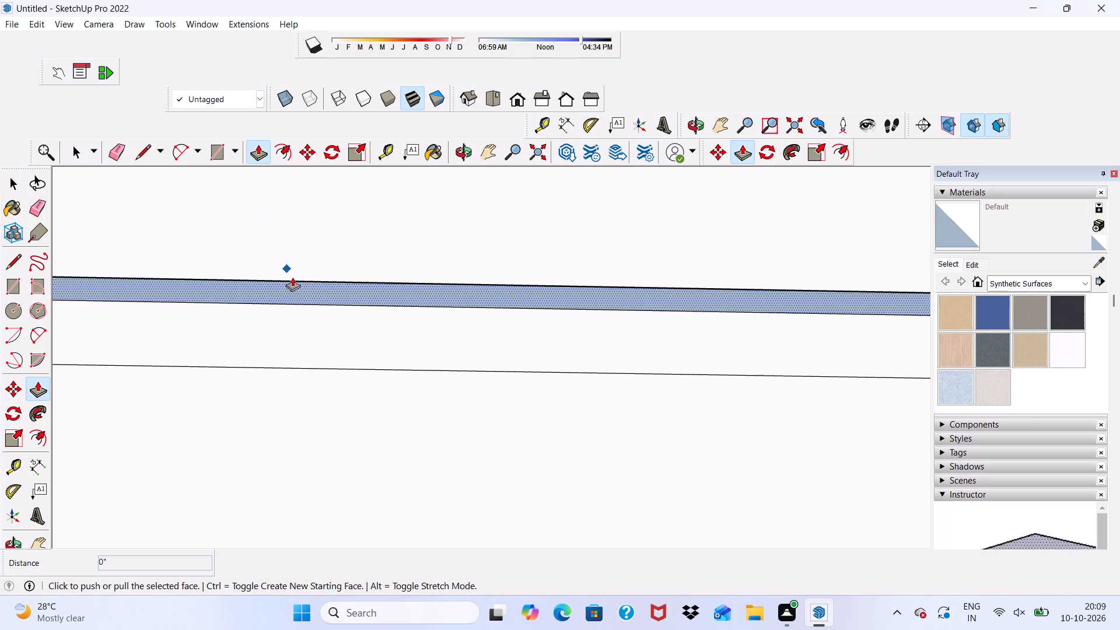
{"action": "left_click", "coordinate": [301, 298]}
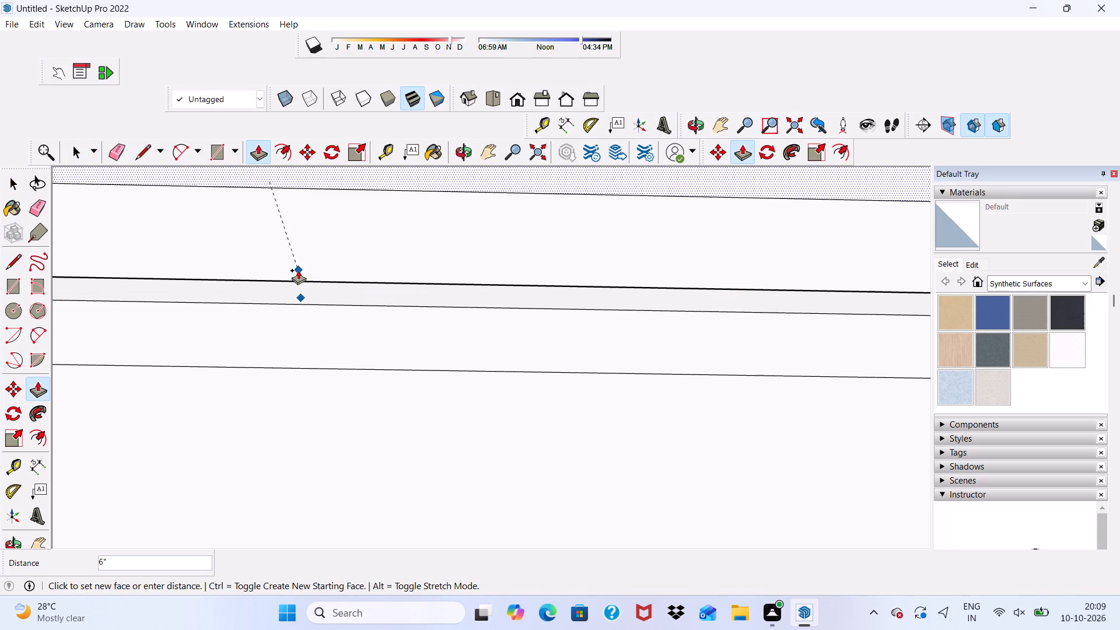
{"action": "left_click", "coordinate": [298, 266]}
{"action": "scroll", "coordinate": [295, 277], "scroll_direction": "down", "scroll_amount": 15}
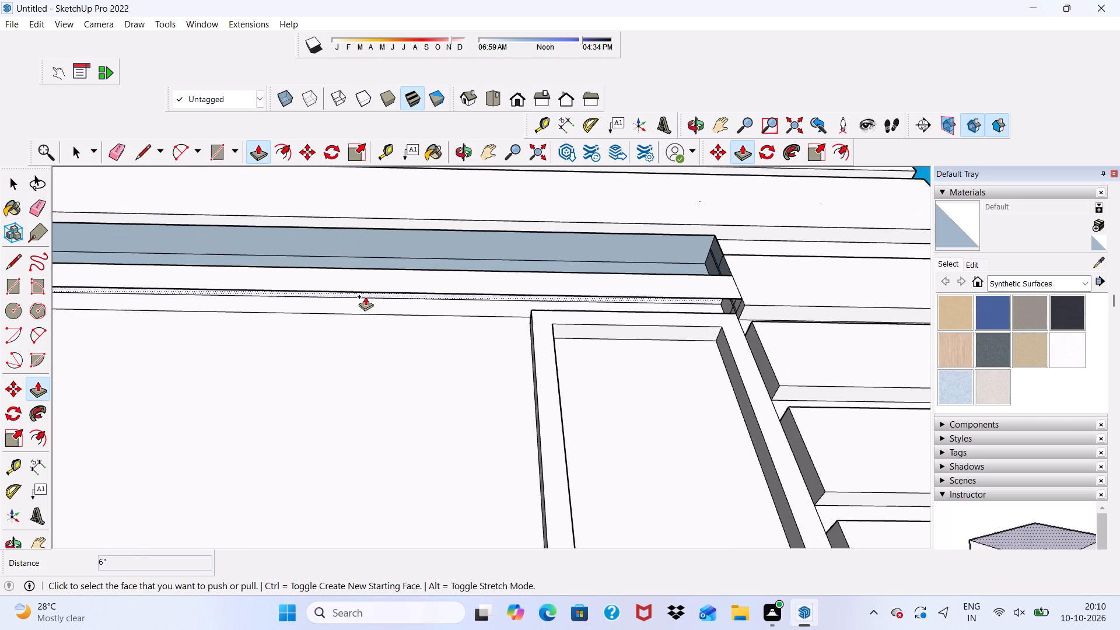
Push/Pull the narrow blue strip face inside the lintel band's open top by 6".
{"action": "scroll", "coordinate": [420, 271], "scroll_direction": "up", "scroll_amount": 3}
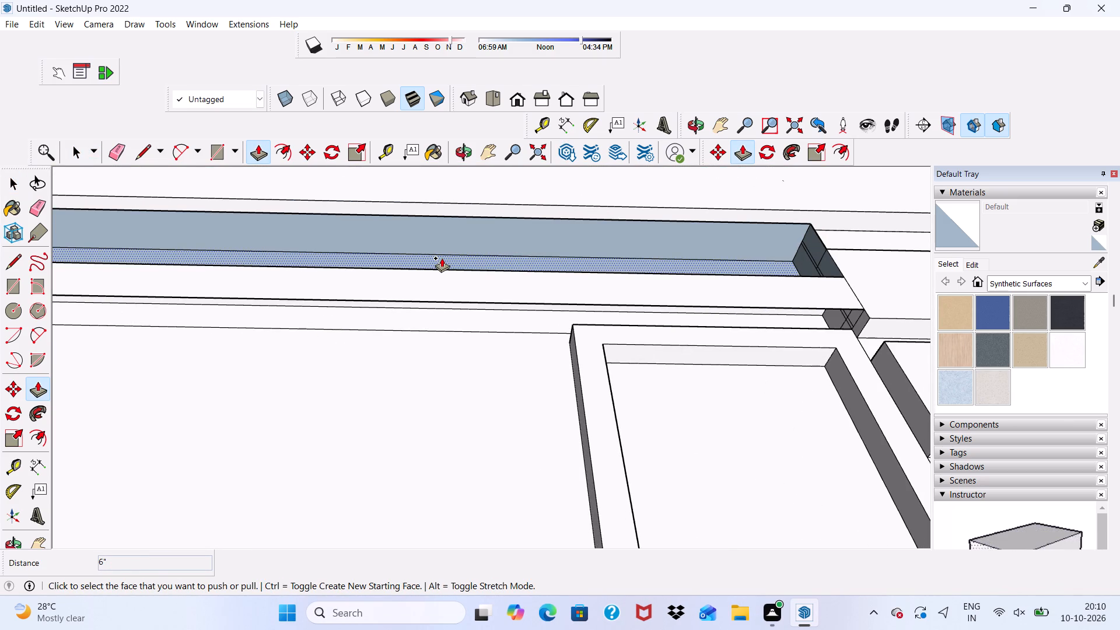
{"action": "left_click", "coordinate": [442, 258]}
{"action": "scroll", "coordinate": [425, 205], "scroll_direction": "down", "scroll_amount": 1}
{"action": "middle_click_drag", "start_coordinate": [425, 205], "coordinate": [349, 483]}
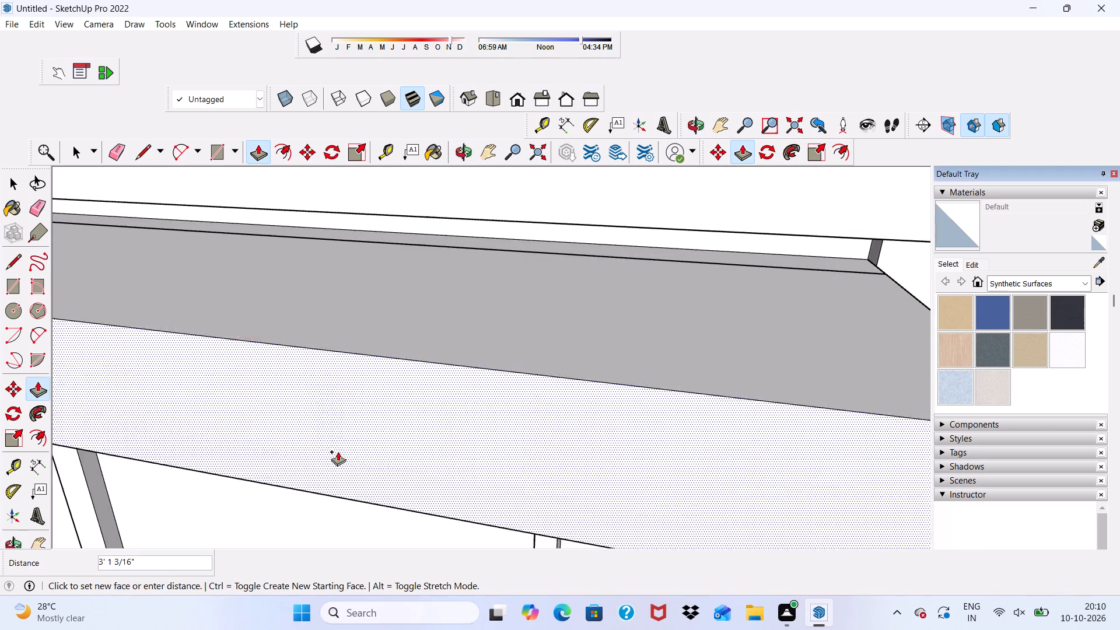
{"action": "scroll", "coordinate": [329, 219], "scroll_direction": "up", "scroll_amount": 4}
{"action": "scroll", "coordinate": [324, 228], "scroll_direction": "down", "scroll_amount": 8}
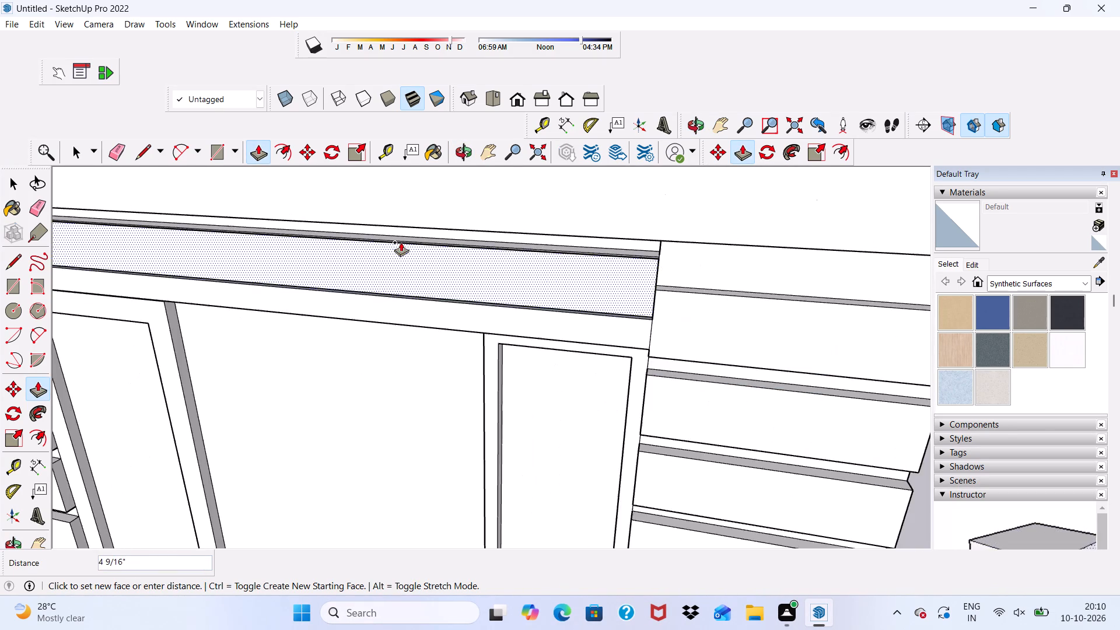
{"action": "scroll", "coordinate": [401, 242], "scroll_direction": "down", "scroll_amount": 4}
{"action": "left_click", "coordinate": [556, 318]}
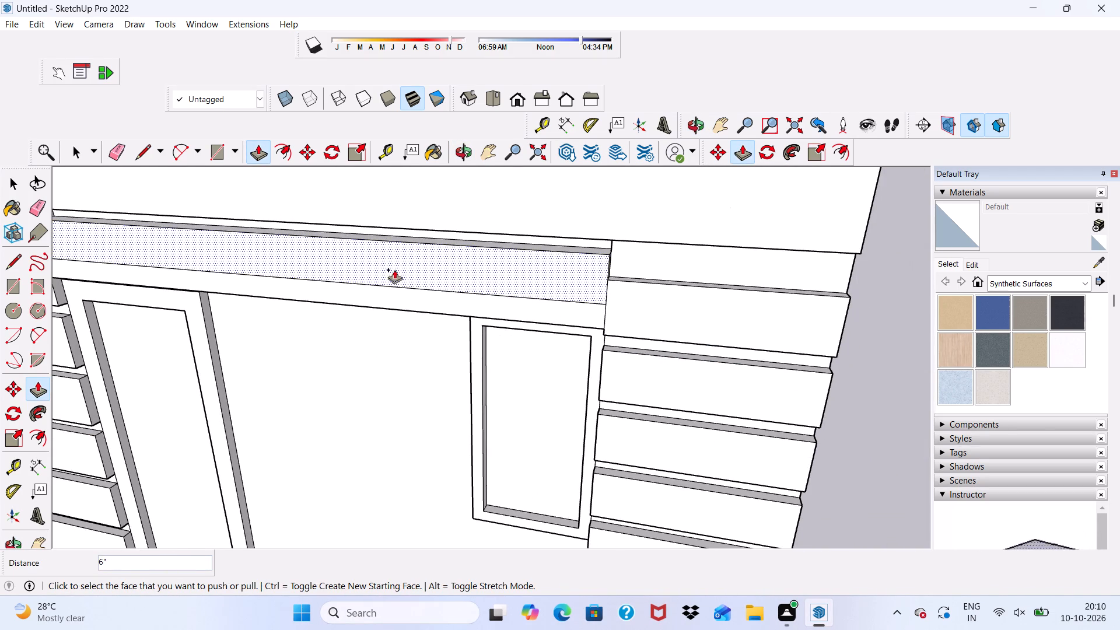
{"action": "scroll", "coordinate": [324, 272], "scroll_direction": "down", "scroll_amount": 8}
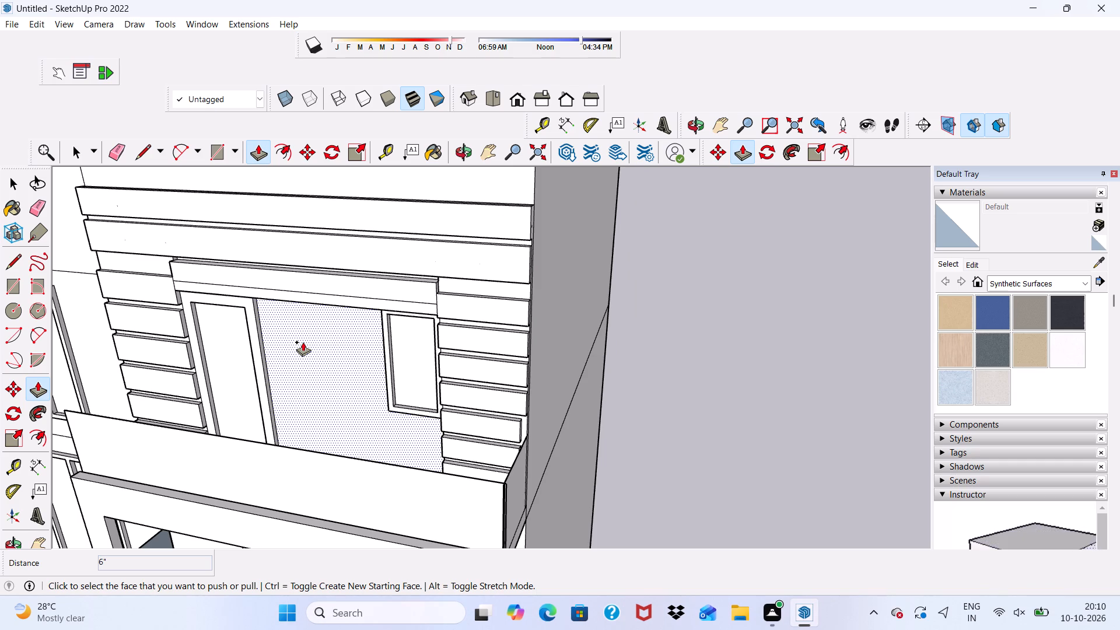
{"action": "key", "text": "space"}
Push/Pull the long strip face on the underside of the lintel band above the door by 5 9/16".
{"action": "scroll", "coordinate": [395, 366], "scroll_direction": "down", "scroll_amount": 4}
{"action": "middle_click_drag", "start_coordinate": [384, 387], "coordinate": [387, 302]}
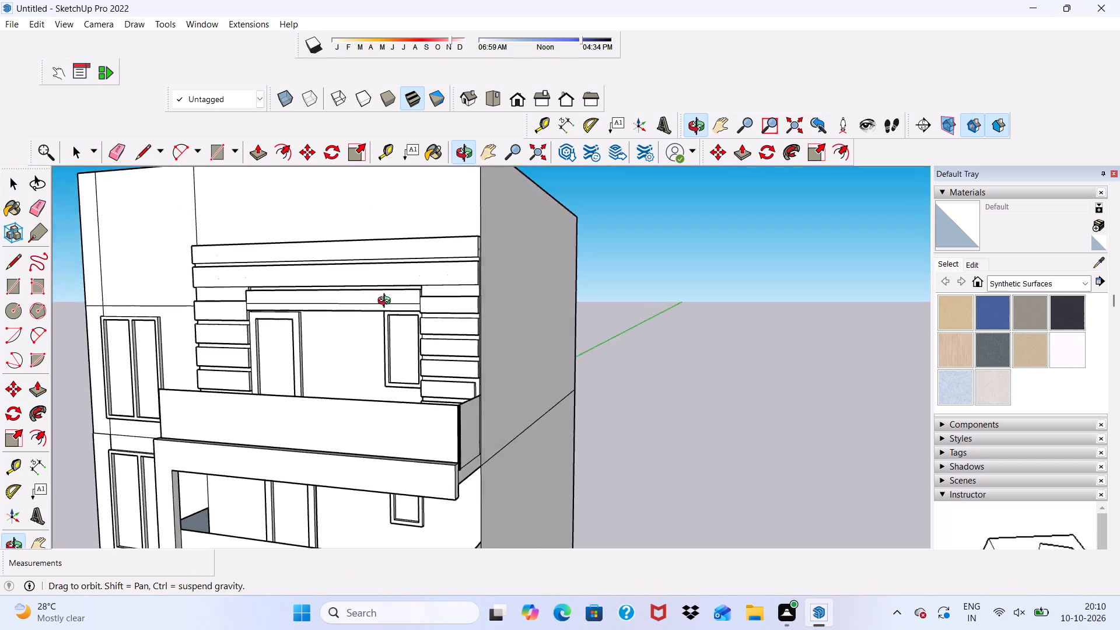
{"action": "middle_click_drag", "start_coordinate": [387, 302], "coordinate": [400, 289]}
{"action": "scroll", "coordinate": [400, 296], "scroll_direction": "up", "scroll_amount": 4}
{"action": "scroll", "coordinate": [273, 337], "scroll_direction": "up", "scroll_amount": 6}
{"action": "middle_click_drag", "start_coordinate": [280, 330], "coordinate": [306, 225]}
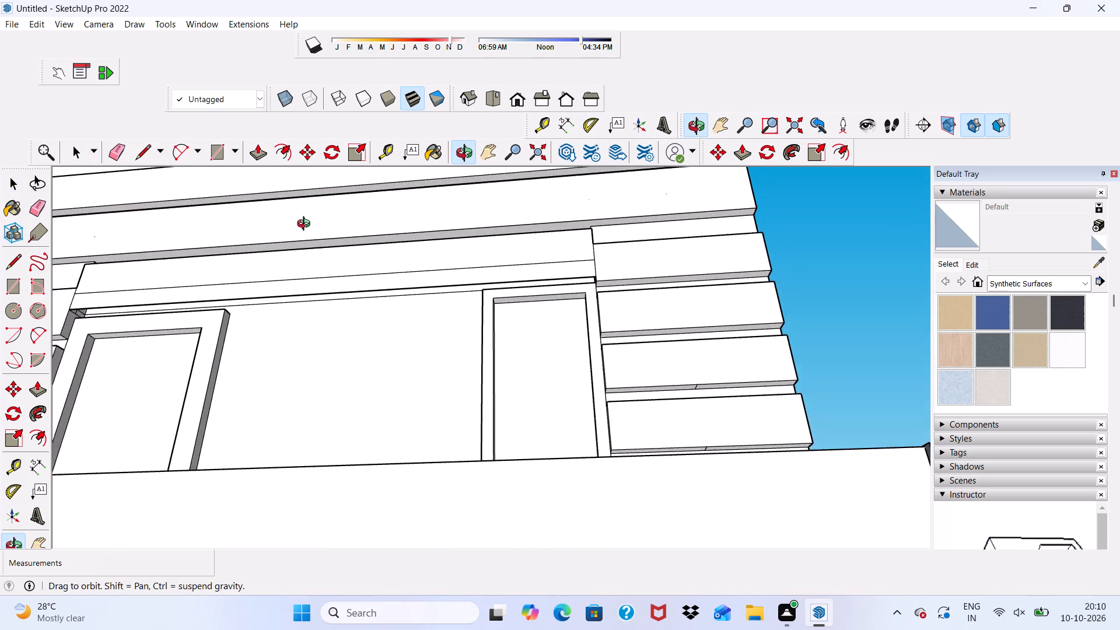
{"action": "middle_click_drag", "start_coordinate": [306, 225], "coordinate": [313, 237]}
{"action": "scroll", "coordinate": [316, 250], "scroll_direction": "up", "scroll_amount": 4}
{"action": "middle_click_drag", "start_coordinate": [276, 345], "coordinate": [106, 288]}
{"action": "scroll", "coordinate": [306, 362], "scroll_direction": "up", "scroll_amount": 10}
{"action": "middle_click_drag", "start_coordinate": [359, 434], "coordinate": [437, 386]}
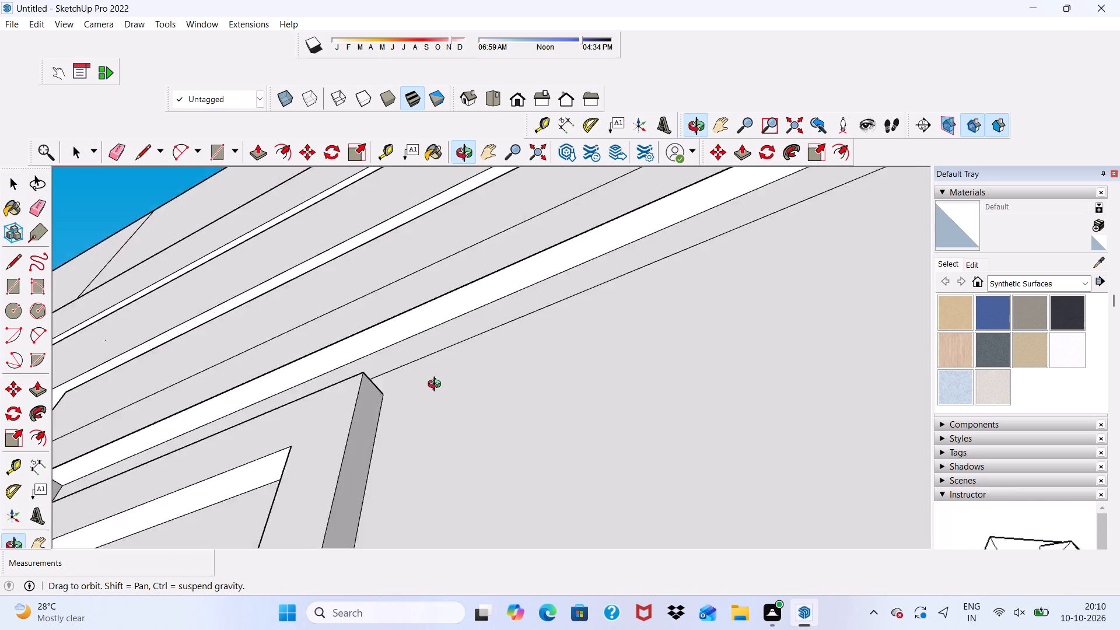
{"action": "middle_click_drag", "start_coordinate": [437, 386], "coordinate": [454, 422]}
{"action": "scroll", "coordinate": [449, 421], "scroll_direction": "up", "scroll_amount": 2}
{"action": "middle_click_drag", "start_coordinate": [449, 421], "coordinate": [449, 348]}
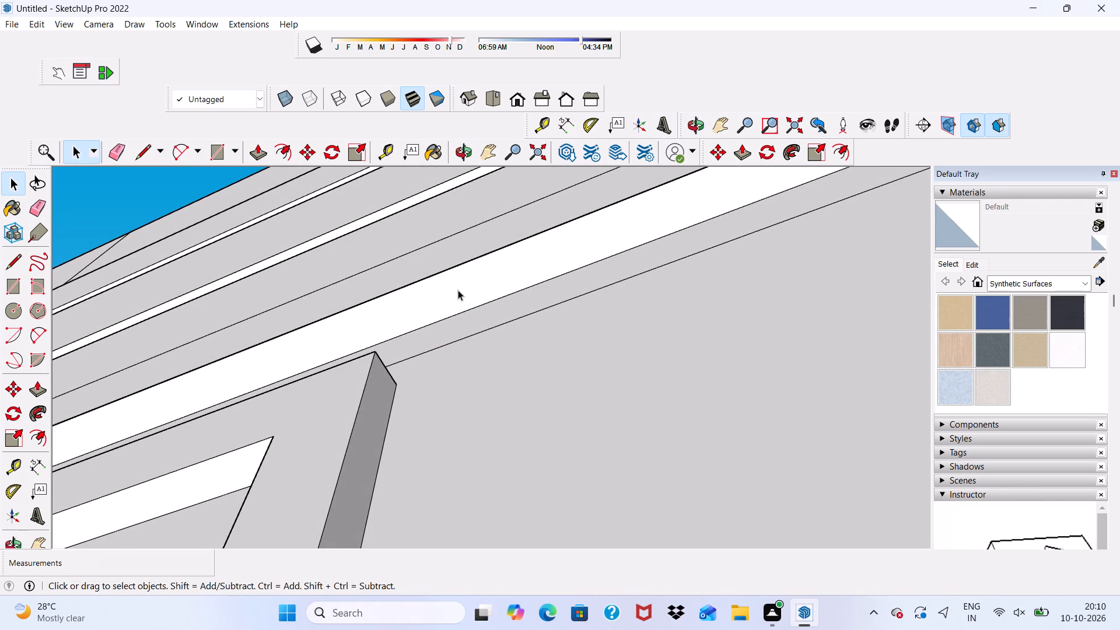
{"action": "left_click", "coordinate": [458, 290]}
{"action": "left_click", "coordinate": [257, 146]}
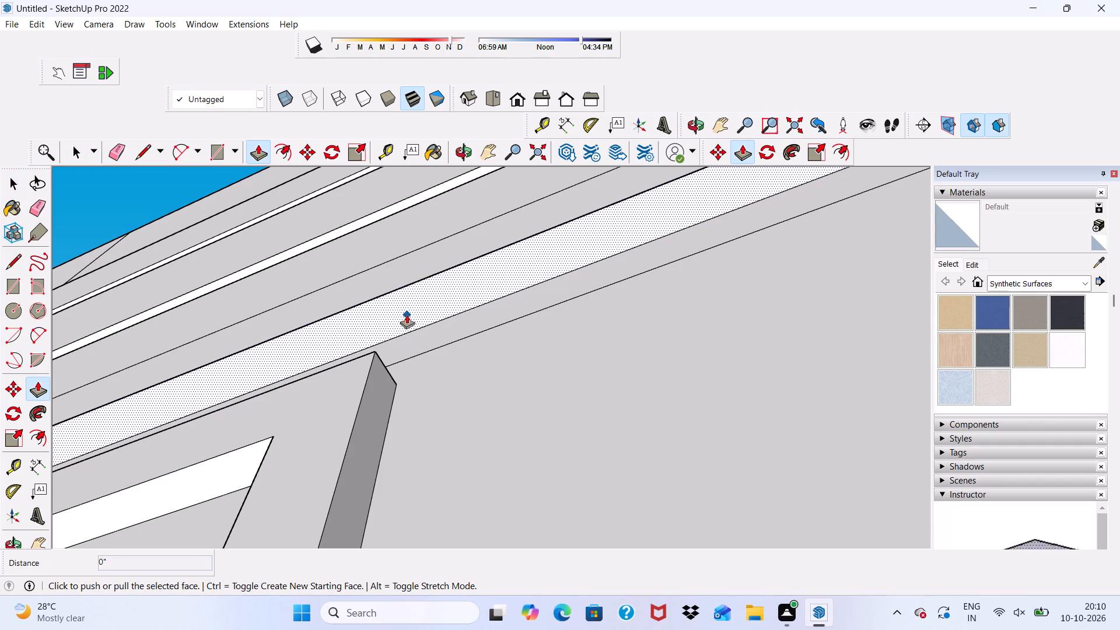
{"action": "left_click", "coordinate": [406, 302]}
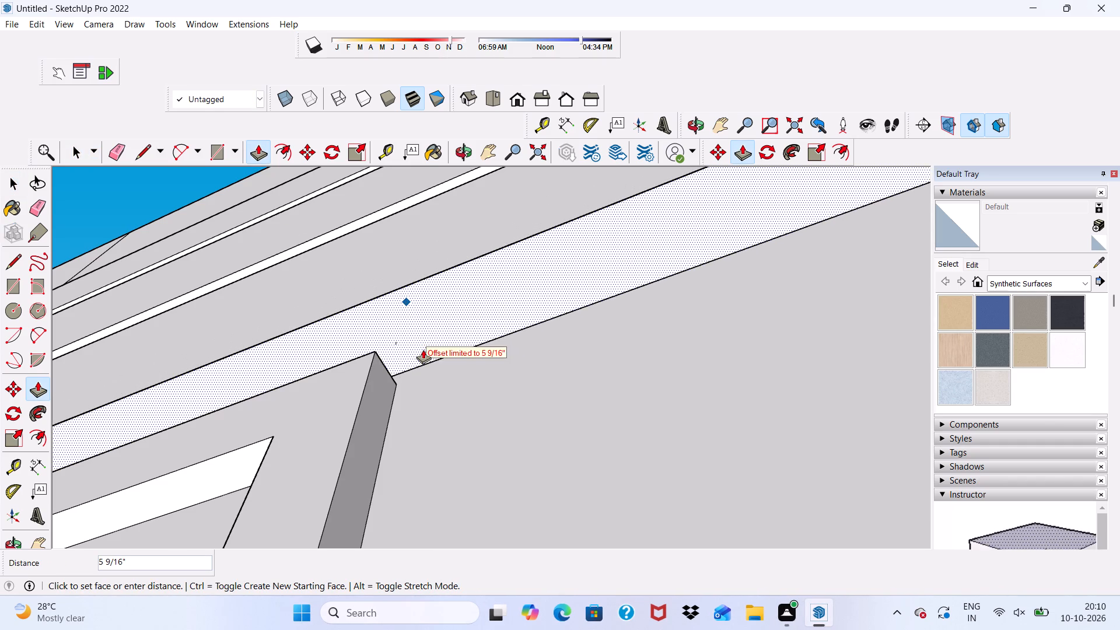
{"action": "left_click", "coordinate": [423, 349]}
Examine the finished lintel band and its front face from the front and both sides, and clear the selection.
{"action": "scroll", "coordinate": [361, 354], "scroll_direction": "down", "scroll_amount": 11}
{"action": "middle_click_drag", "start_coordinate": [410, 399], "coordinate": [416, 433]}
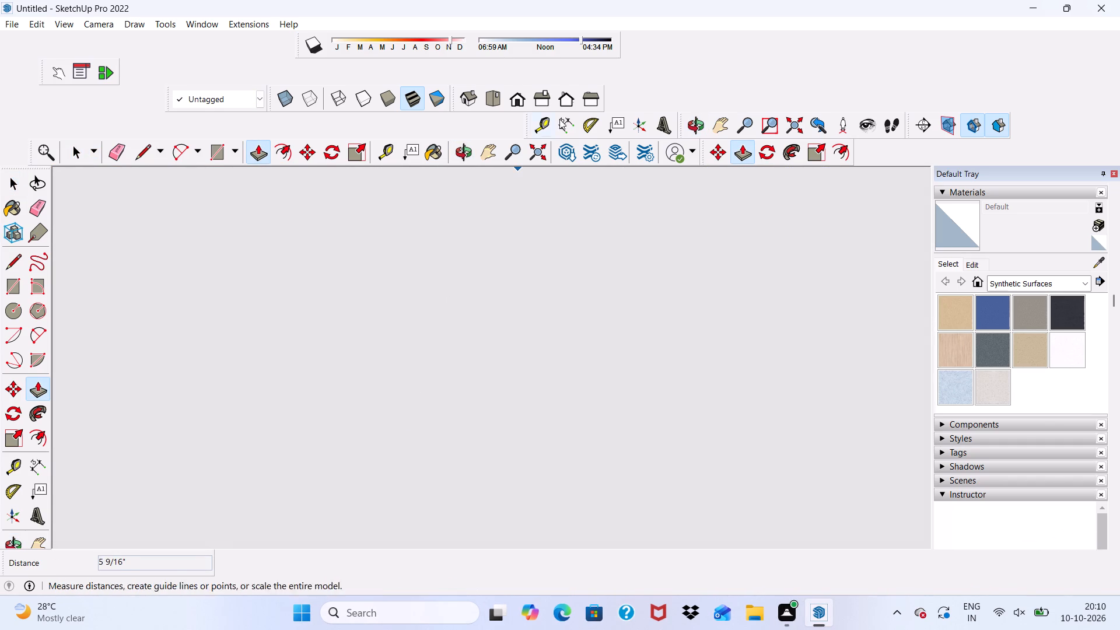
{"action": "left_click", "coordinate": [515, 99]}
{"action": "scroll", "coordinate": [436, 230], "scroll_direction": "down", "scroll_amount": 5}
{"action": "scroll", "coordinate": [456, 287], "scroll_direction": "down", "scroll_amount": 4}
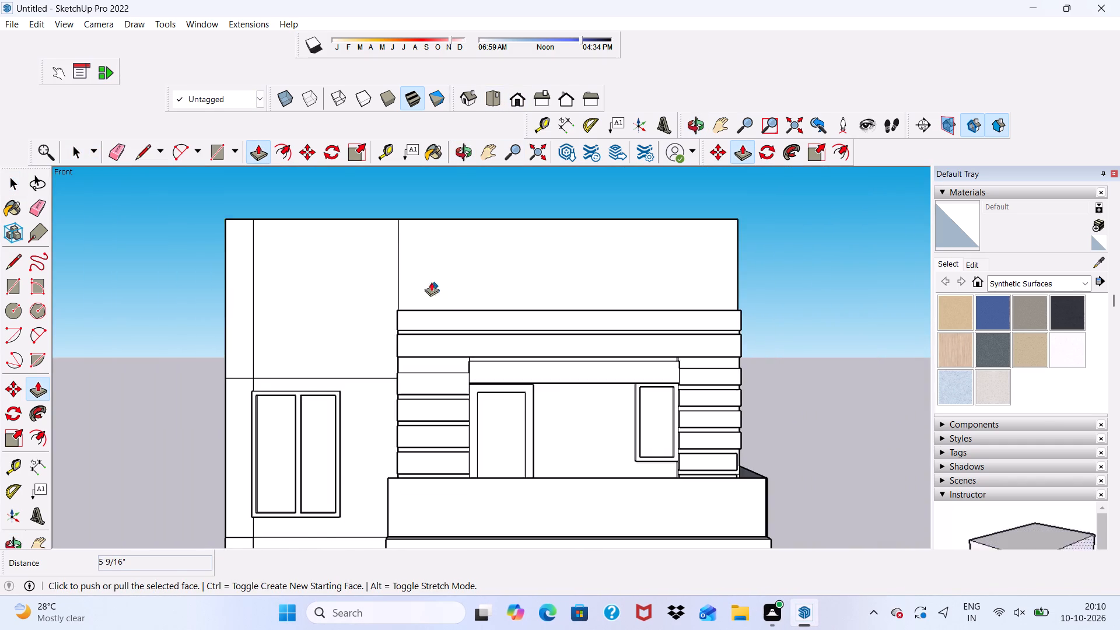
{"action": "scroll", "coordinate": [431, 282], "scroll_direction": "down", "scroll_amount": 5}
{"action": "middle_click_drag", "start_coordinate": [456, 404], "coordinate": [567, 403]}
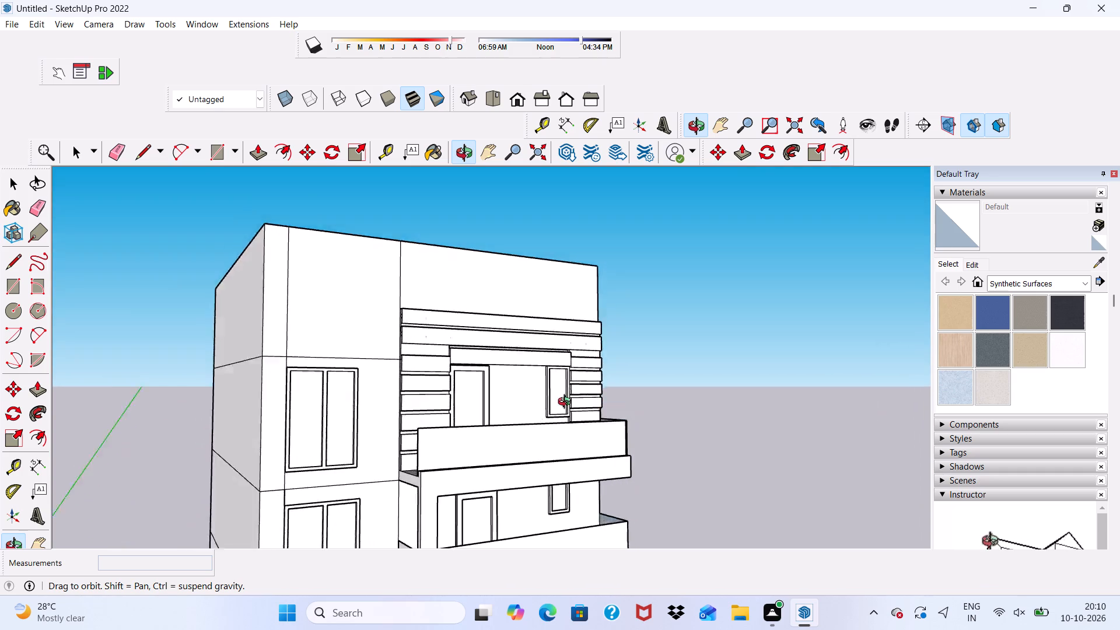
{"action": "middle_click_drag", "start_coordinate": [567, 403], "coordinate": [204, 421]}
{"action": "scroll", "coordinate": [461, 376], "scroll_direction": "up", "scroll_amount": 2}
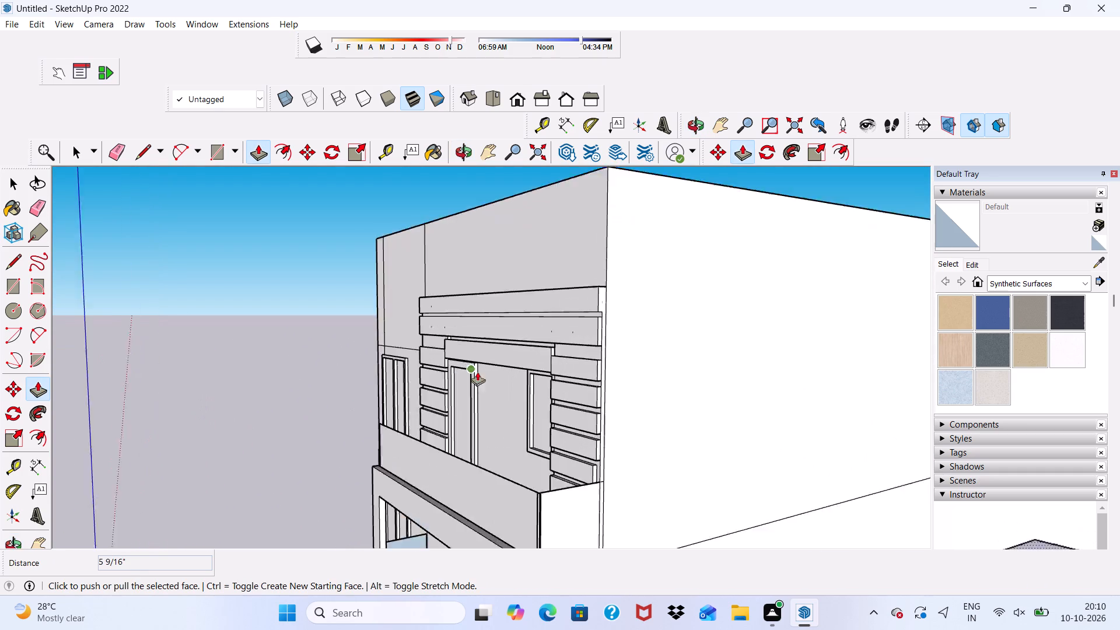
{"action": "scroll", "coordinate": [477, 372], "scroll_direction": "up", "scroll_amount": 8}
{"action": "key", "text": "space"}
{"action": "left_click", "coordinate": [492, 350]}
{"action": "scroll", "coordinate": [433, 324], "scroll_direction": "down", "scroll_amount": 5}
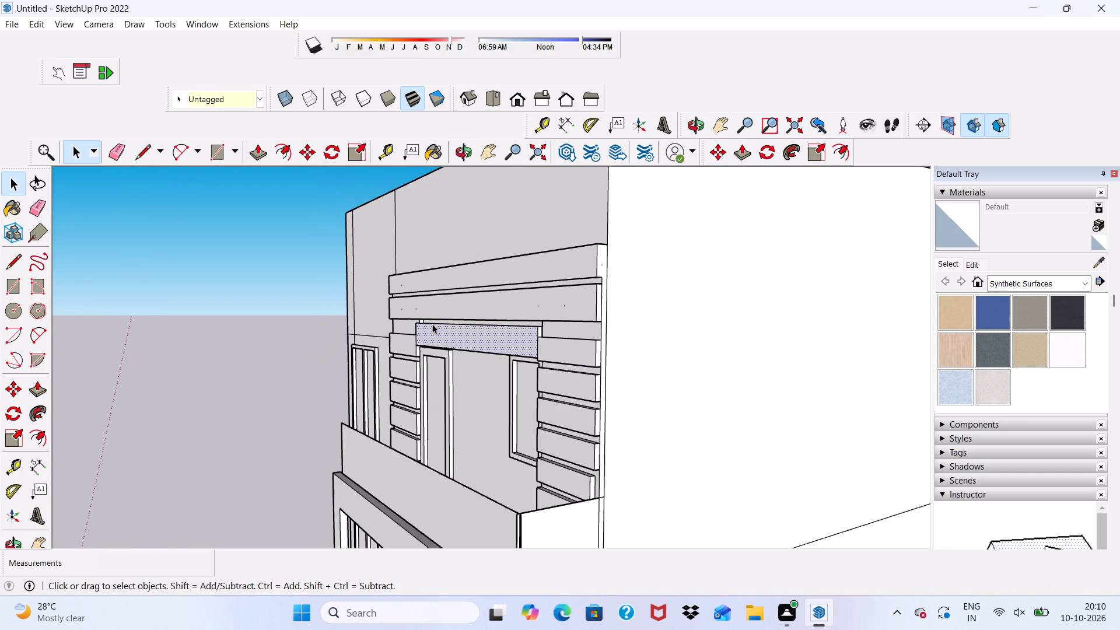
{"action": "middle_click_drag", "start_coordinate": [432, 324], "coordinate": [633, 280]}
{"action": "key", "text": "space"}
{"action": "scroll", "coordinate": [582, 293], "scroll_direction": "down", "scroll_amount": 4}
{"action": "left_click", "coordinate": [801, 286]}
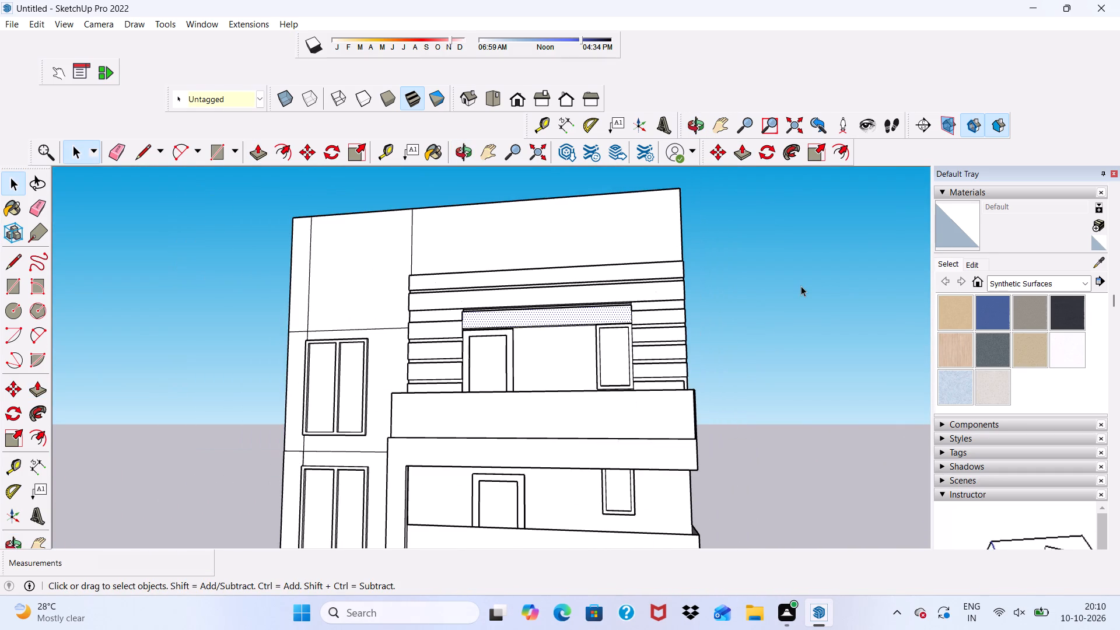
Draw a rectangle about 6' 4 13/16" by 6 3/4" on the recess wall between the door and window frames, just below the lintel band.
{"action": "scroll", "coordinate": [571, 379], "scroll_direction": "up", "scroll_amount": 4}
{"action": "middle_click_drag", "start_coordinate": [551, 373], "coordinate": [512, 477]}
{"action": "scroll", "coordinate": [521, 408], "scroll_direction": "up", "scroll_amount": 5}
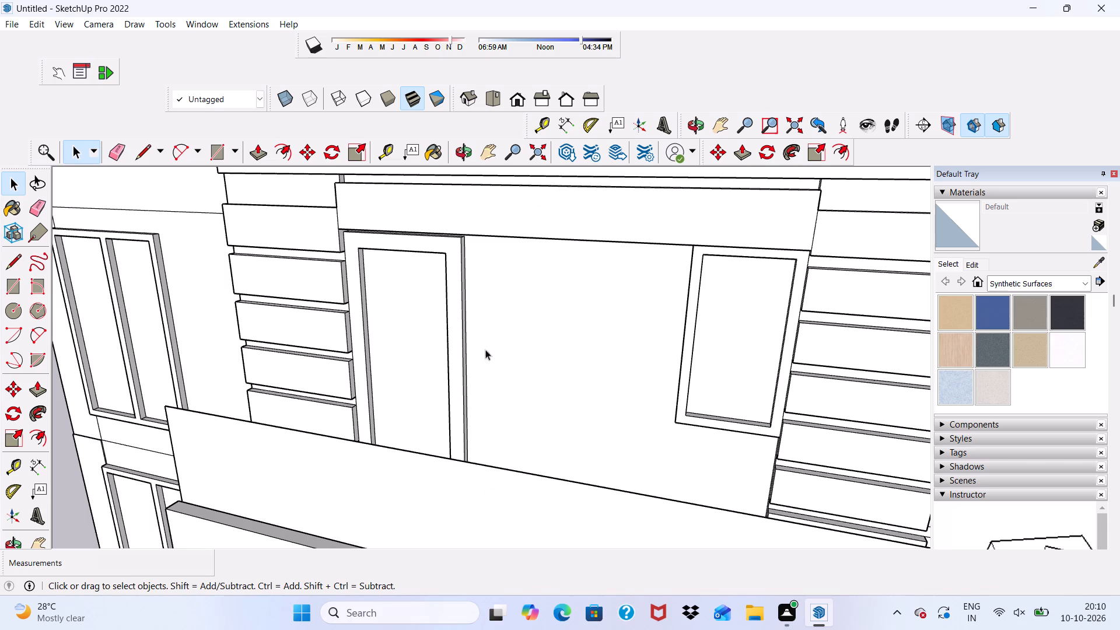
{"action": "left_click", "coordinate": [219, 147]}
{"action": "scroll", "coordinate": [492, 309], "scroll_direction": "up", "scroll_amount": 4}
{"action": "middle_click_drag", "start_coordinate": [492, 296], "coordinate": [489, 240]}
{"action": "scroll", "coordinate": [432, 205], "scroll_direction": "down", "scroll_amount": 4}
{"action": "scroll", "coordinate": [432, 264], "scroll_direction": "down", "scroll_amount": 4}
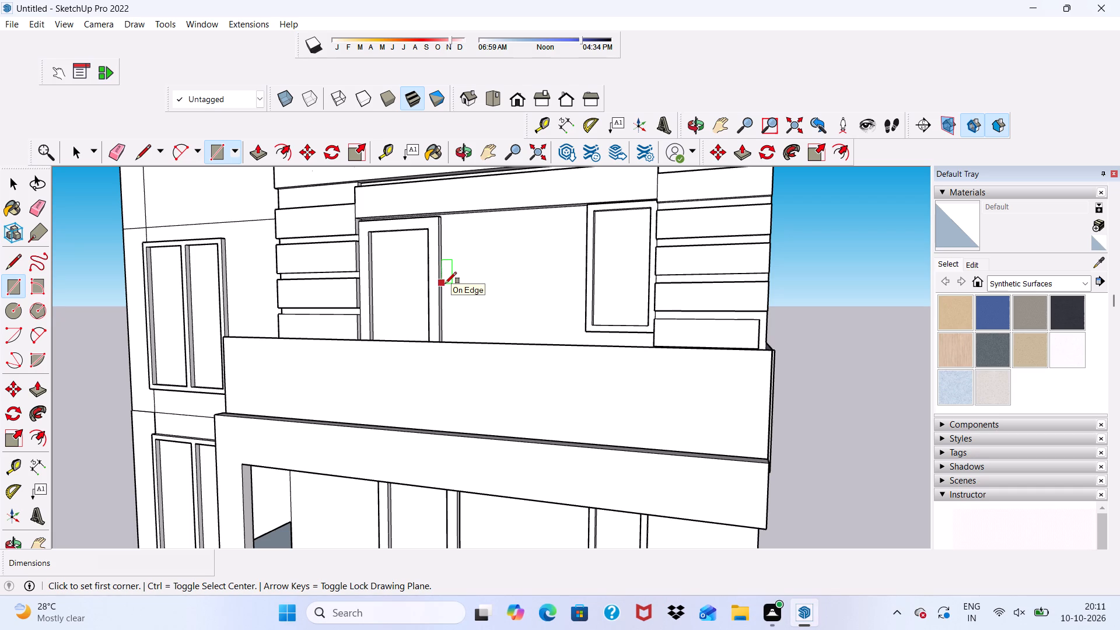
{"action": "scroll", "coordinate": [446, 271], "scroll_direction": "down", "scroll_amount": 2}
{"action": "middle_click_drag", "start_coordinate": [447, 225], "coordinate": [576, 200]}
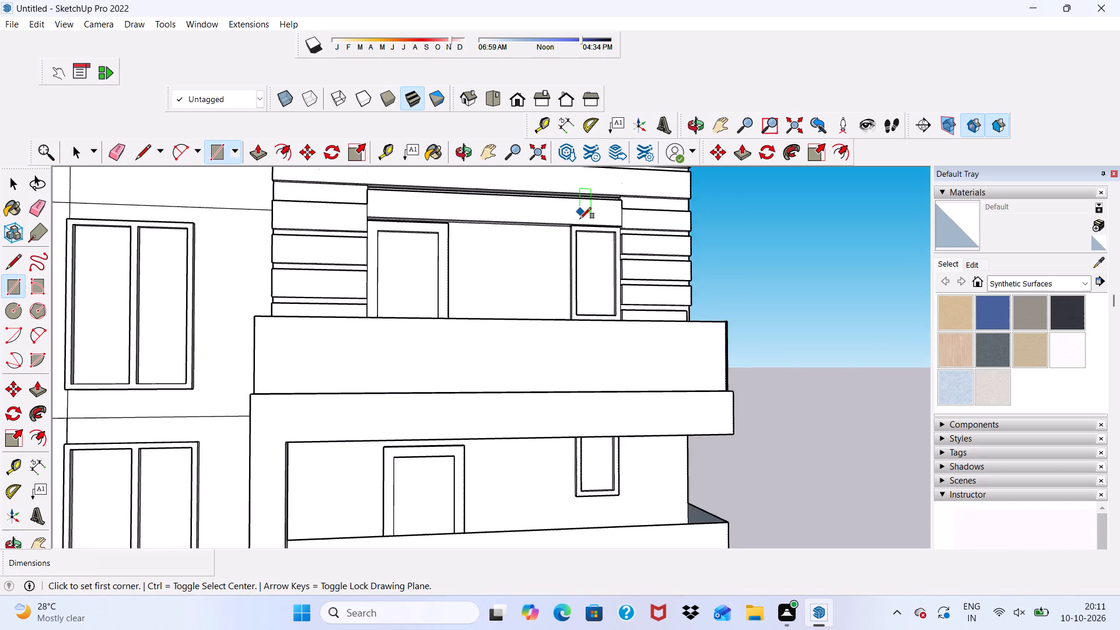
{"action": "scroll", "coordinate": [579, 224], "scroll_direction": "up", "scroll_amount": 8}
{"action": "middle_click_drag", "start_coordinate": [520, 249], "coordinate": [469, 275]}
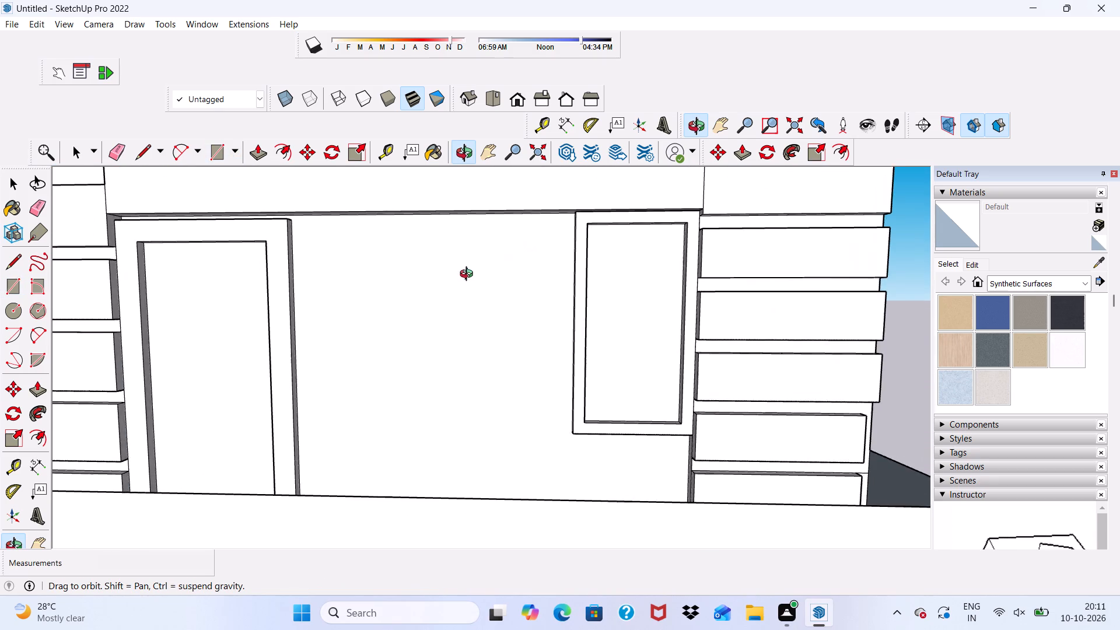
{"action": "middle_click_drag", "start_coordinate": [469, 275], "coordinate": [432, 275]}
{"action": "scroll", "coordinate": [418, 261], "scroll_direction": "up", "scroll_amount": 3}
{"action": "scroll", "coordinate": [298, 219], "scroll_direction": "up", "scroll_amount": 4}
{"action": "scroll", "coordinate": [246, 220], "scroll_direction": "down", "scroll_amount": 1}
{"action": "scroll", "coordinate": [247, 219], "scroll_direction": "up", "scroll_amount": 2}
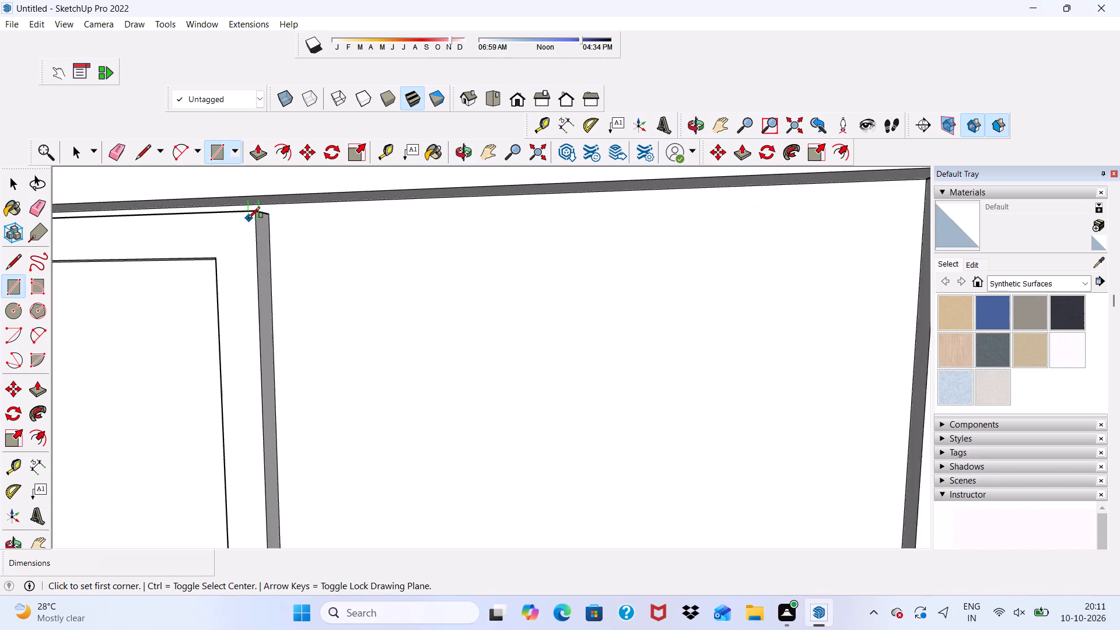
{"action": "scroll", "coordinate": [249, 218], "scroll_direction": "up", "scroll_amount": 1}
{"action": "left_click", "coordinate": [273, 217]}
{"action": "scroll", "coordinate": [348, 270], "scroll_direction": "down", "scroll_amount": 5}
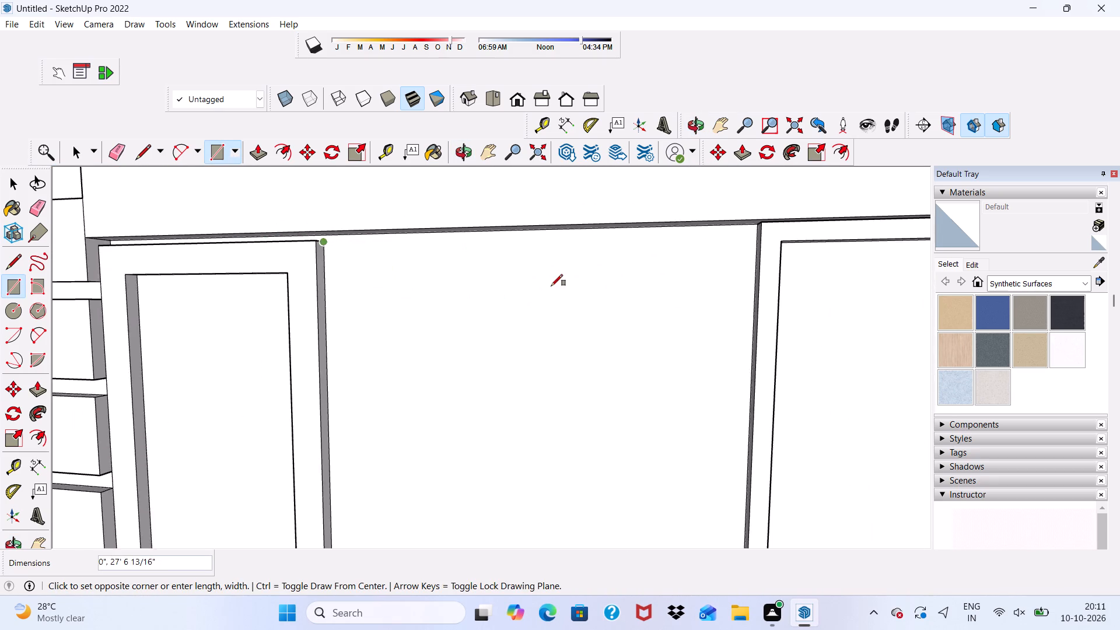
{"action": "scroll", "coordinate": [551, 286], "scroll_direction": "down", "scroll_amount": 2}
{"action": "scroll", "coordinate": [719, 291], "scroll_direction": "up", "scroll_amount": 7}
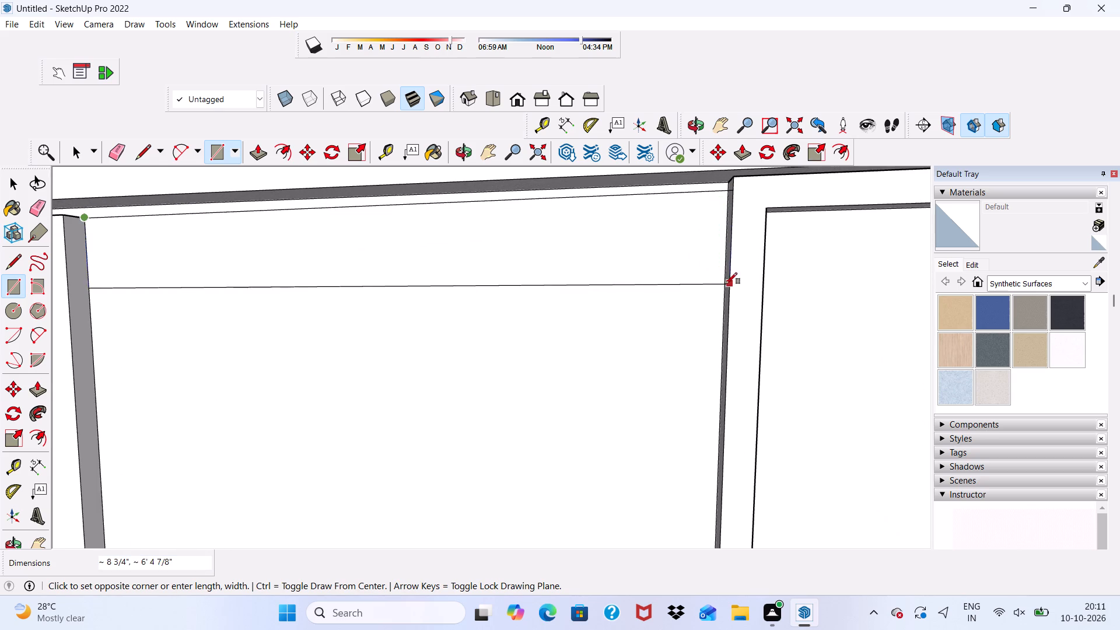
{"action": "scroll", "coordinate": [711, 288], "scroll_direction": "up", "scroll_amount": 4}
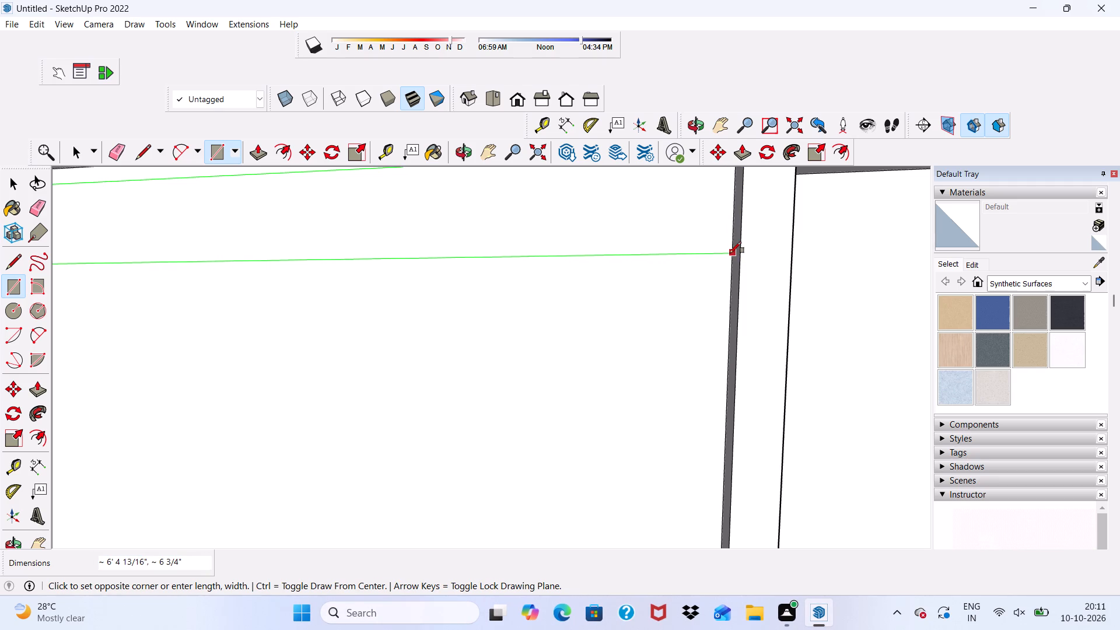
{"action": "left_click", "coordinate": [730, 253]}
{"action": "scroll", "coordinate": [672, 281], "scroll_direction": "down", "scroll_amount": 5}
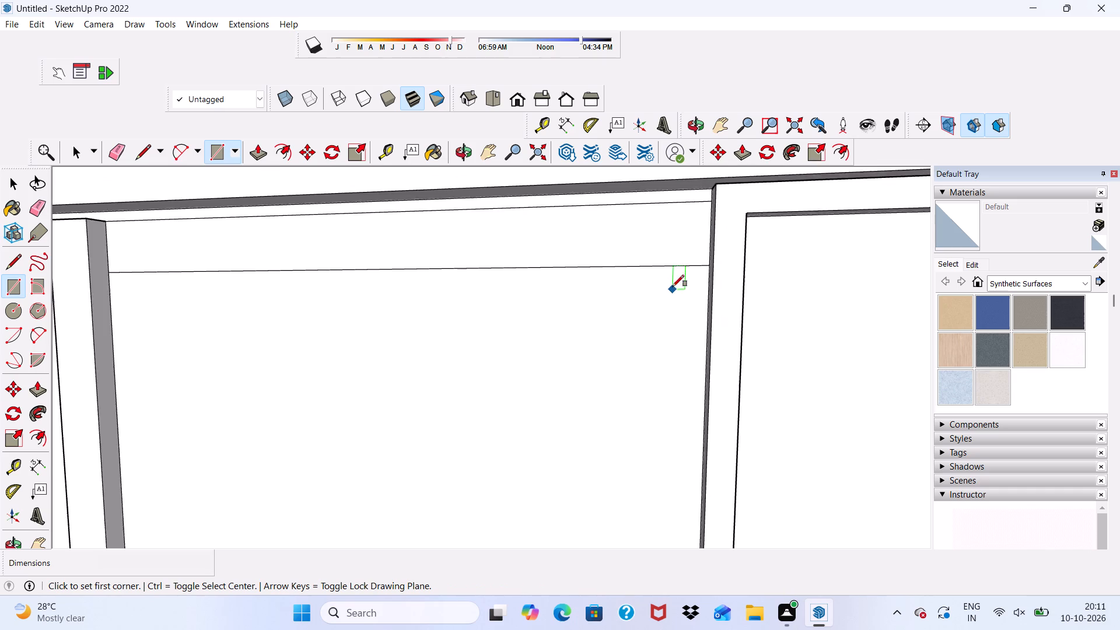
{"action": "scroll", "coordinate": [671, 284], "scroll_direction": "down", "scroll_amount": 5}
Copy the rectangular strip between the door and window about 8 5/8" straight down the recess wall.
{"action": "middle_click_drag", "start_coordinate": [623, 307], "coordinate": [393, 345]}
{"action": "key", "text": "space"}
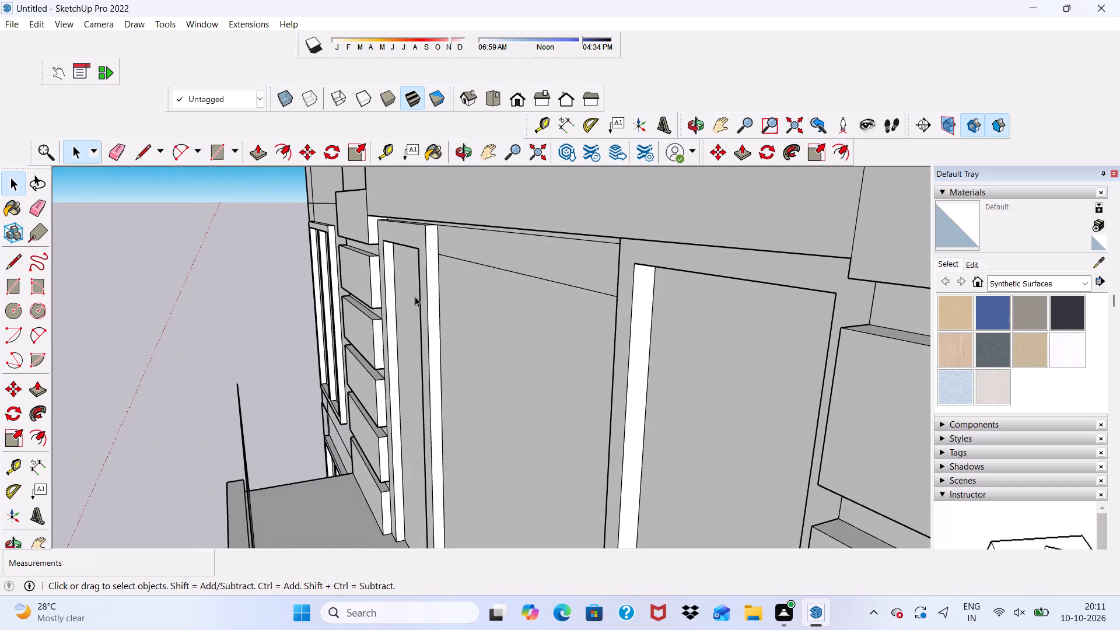
{"action": "scroll", "coordinate": [462, 261], "scroll_direction": "up", "scroll_amount": 2}
{"action": "double_click", "coordinate": [480, 249]}
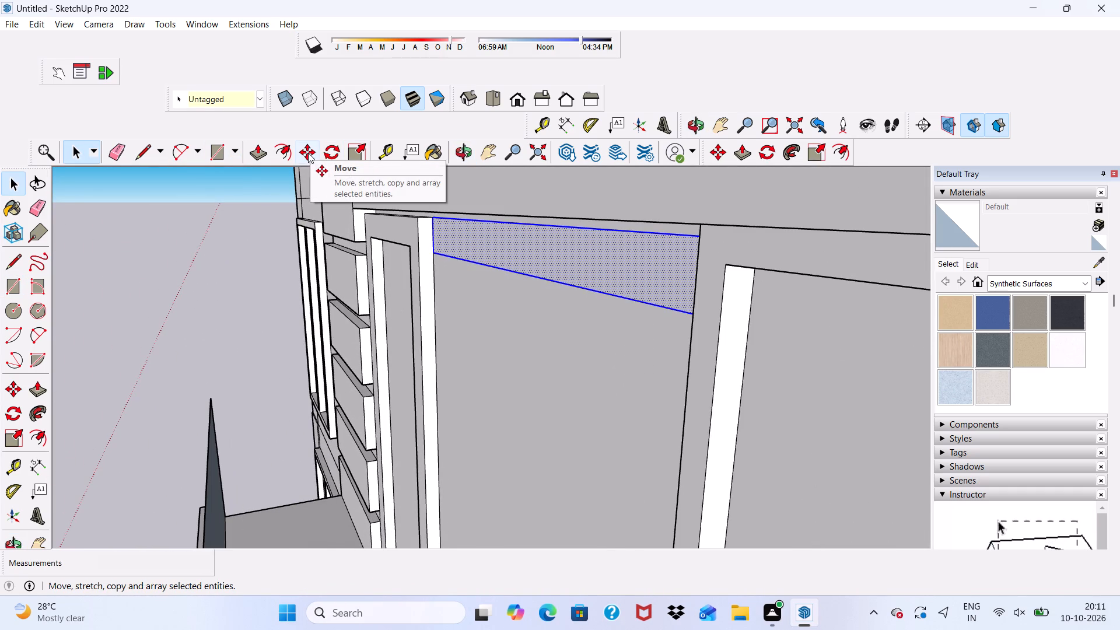
{"action": "left_click", "coordinate": [308, 153]}
{"action": "left_click", "coordinate": [513, 256]}
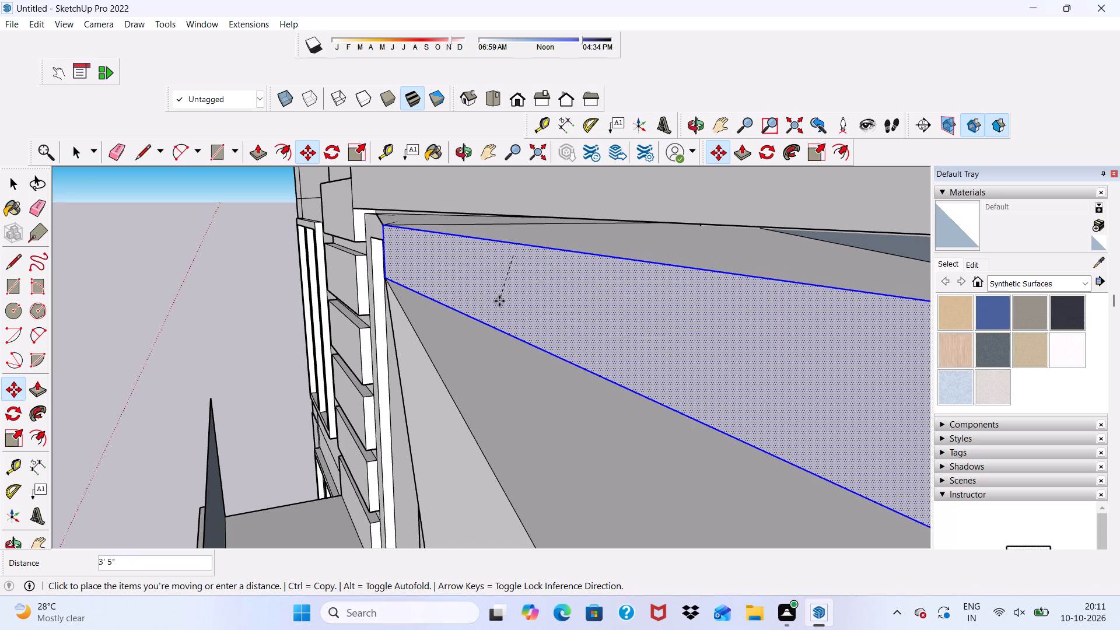
{"action": "middle_click_drag", "start_coordinate": [494, 326], "coordinate": [523, 321]}
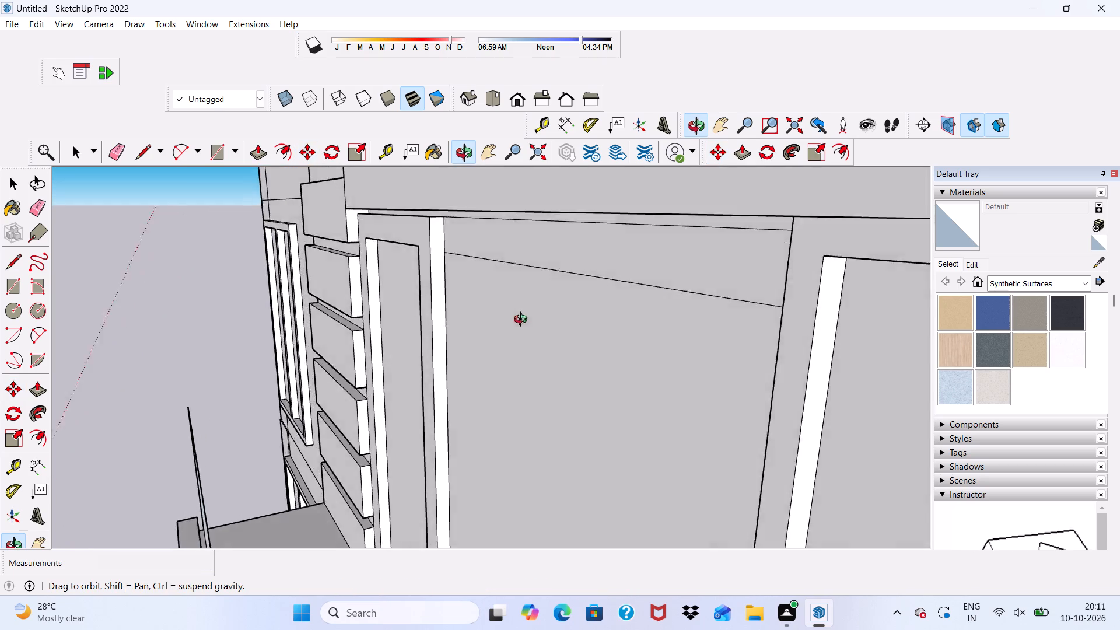
{"action": "middle_click_drag", "start_coordinate": [523, 321], "coordinate": [610, 310]}
{"action": "scroll", "coordinate": [569, 306], "scroll_direction": "down", "scroll_amount": 8}
{"action": "scroll", "coordinate": [659, 303], "scroll_direction": "up", "scroll_amount": 3}
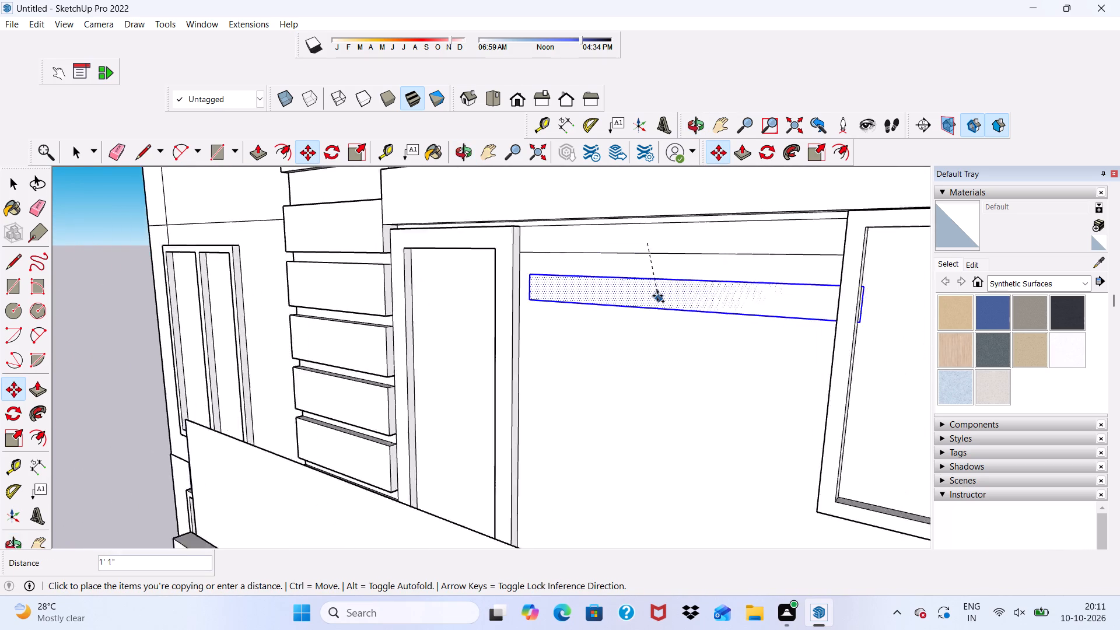
{"action": "scroll", "coordinate": [657, 296], "scroll_direction": "up", "scroll_amount": 2}
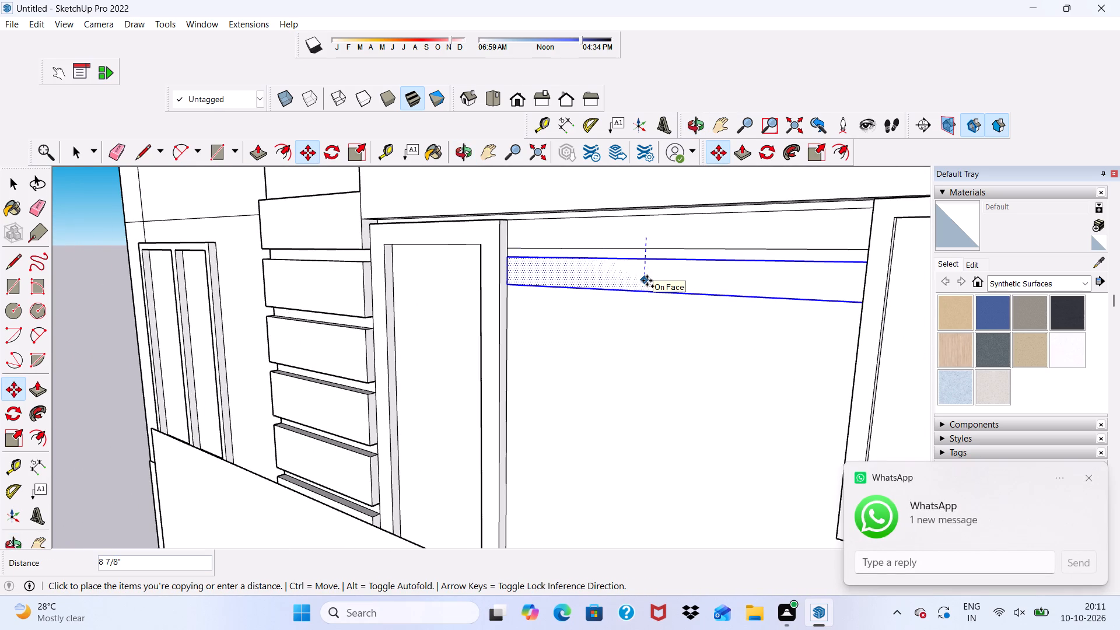
{"action": "left_click", "coordinate": [647, 279]}
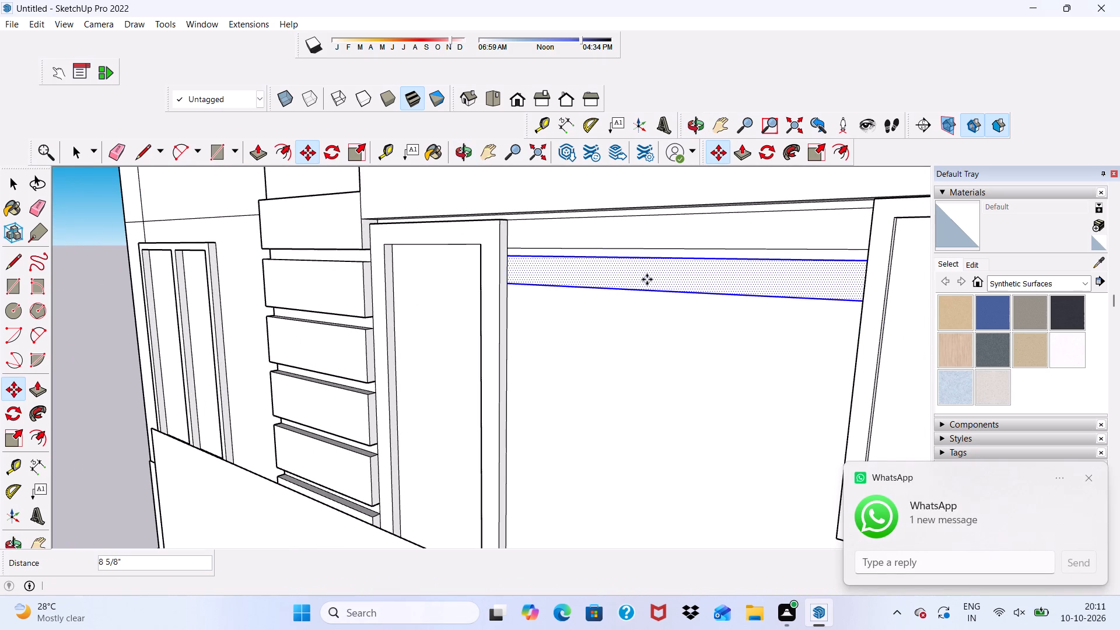
{"action": "middle_click_drag", "start_coordinate": [647, 279], "coordinate": [813, 271]}
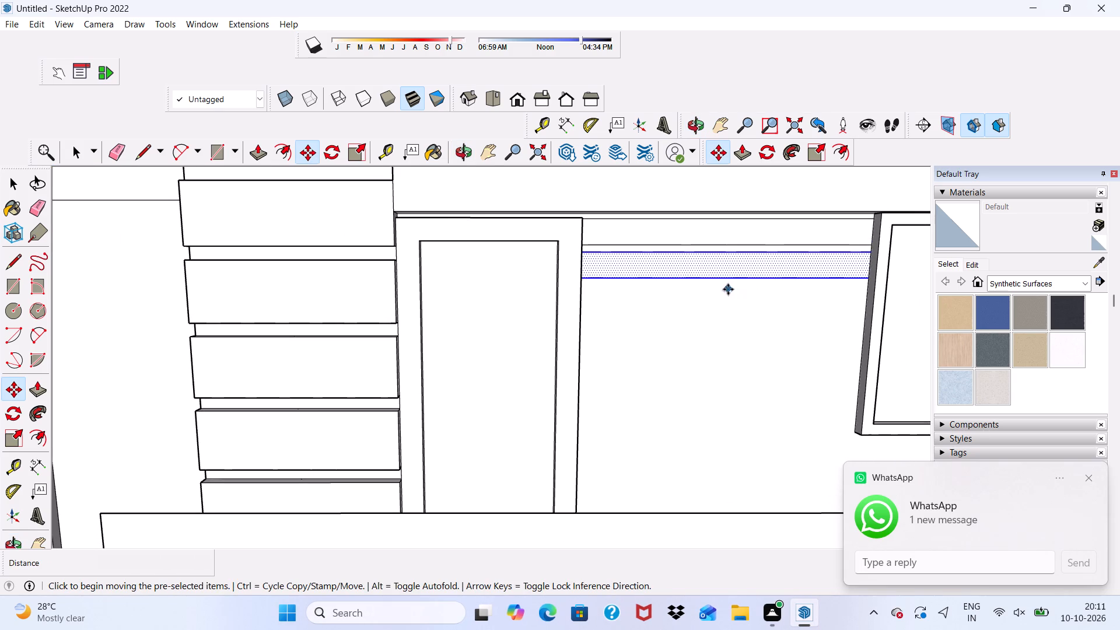
{"action": "scroll", "coordinate": [675, 290], "scroll_direction": "down", "scroll_amount": 4}
{"action": "middle_click_drag", "start_coordinate": [660, 316], "coordinate": [653, 286]}
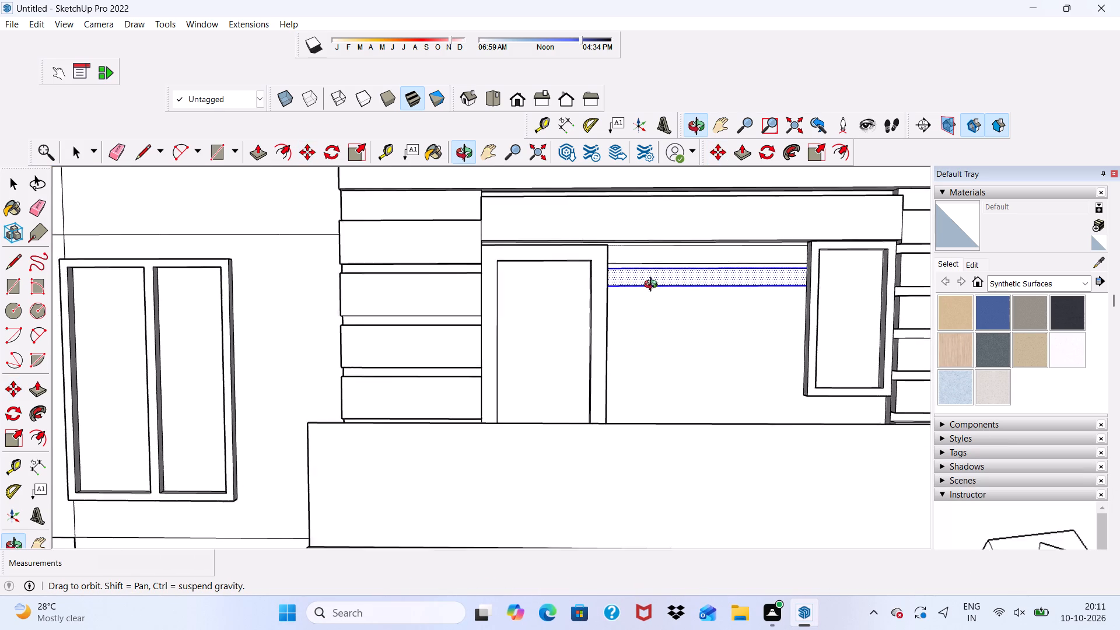
Multiply the strip copy by 10 at the same spacing down the recess wall between door and window.
{"action": "middle_click_drag", "start_coordinate": [653, 286], "coordinate": [603, 300]}
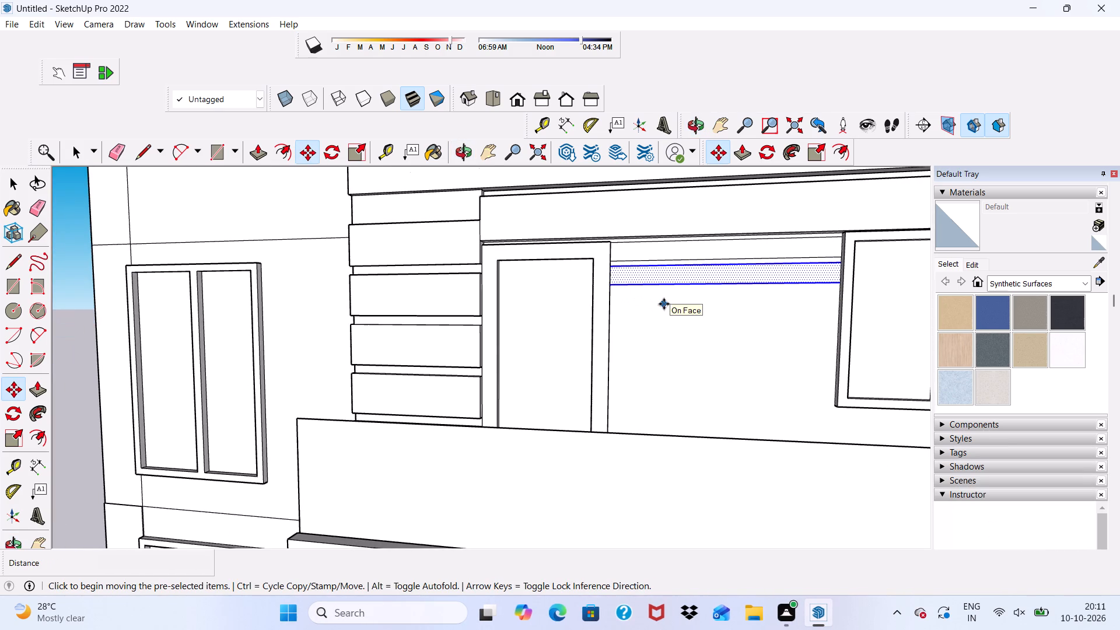
{"action": "key", "text": "shift+asterisk"}
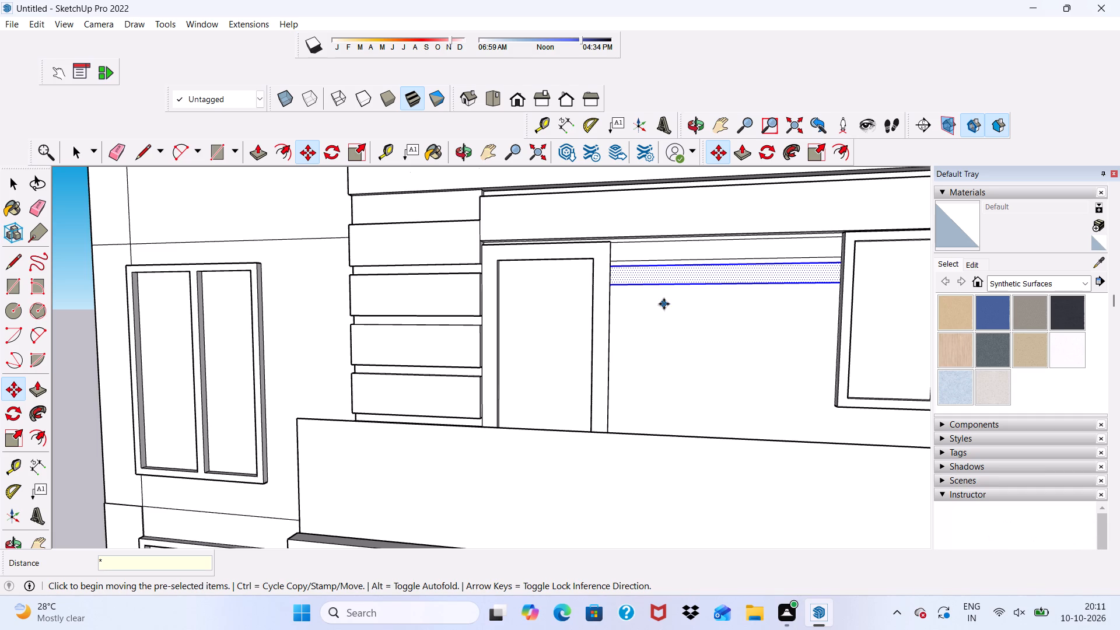
{"action": "type", "text": "10"}
{"action": "key", "text": "apostrophe"}
{"action": "key", "text": "Return"}
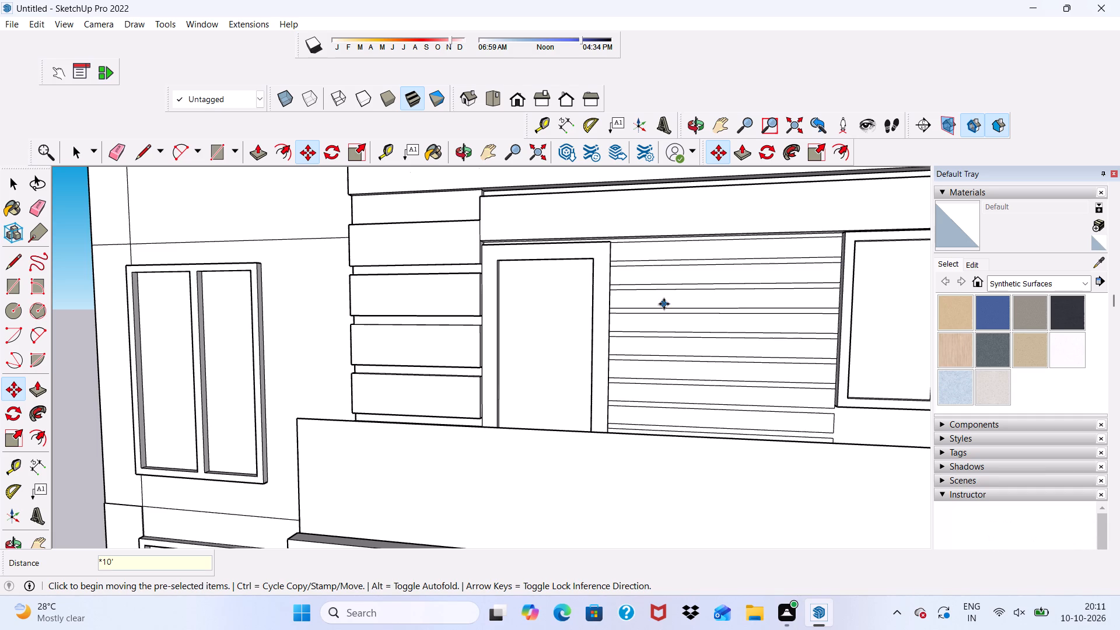
{"action": "key", "text": "space"}
Examine the stack of strips on the recess wall between the door and window from above and from the front.
{"action": "middle_click_drag", "start_coordinate": [645, 351], "coordinate": [563, 491]}
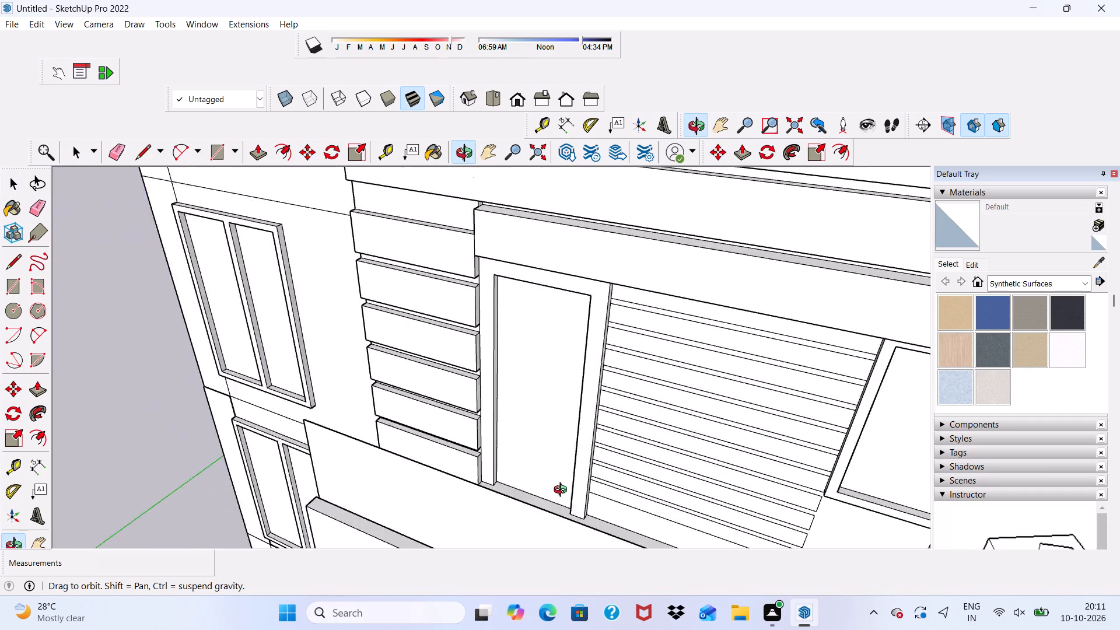
{"action": "middle_click_drag", "start_coordinate": [563, 491], "coordinate": [538, 510]}
{"action": "scroll", "coordinate": [597, 519], "scroll_direction": "up", "scroll_amount": 5}
{"action": "scroll", "coordinate": [608, 332], "scroll_direction": "up", "scroll_amount": 3}
{"action": "scroll", "coordinate": [583, 360], "scroll_direction": "down", "scroll_amount": 5}
{"action": "middle_click_drag", "start_coordinate": [529, 387], "coordinate": [656, 230]}
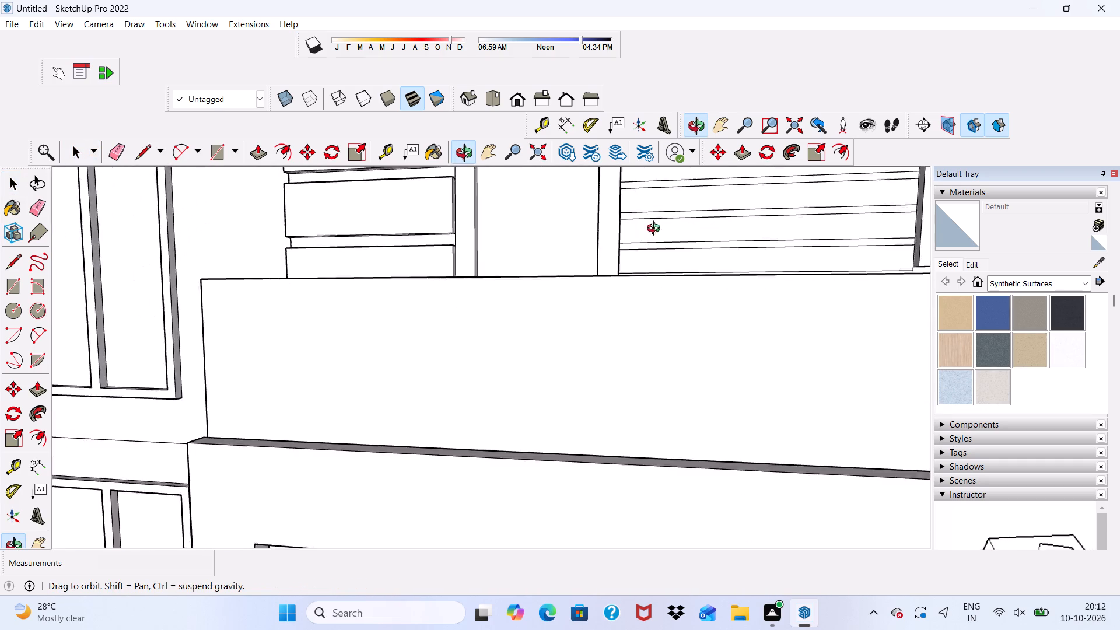
{"action": "middle_click_drag", "start_coordinate": [656, 230], "coordinate": [720, 316]}
{"action": "scroll", "coordinate": [694, 323], "scroll_direction": "up", "scroll_amount": 1}
{"action": "scroll", "coordinate": [670, 316], "scroll_direction": "down", "scroll_amount": 6}
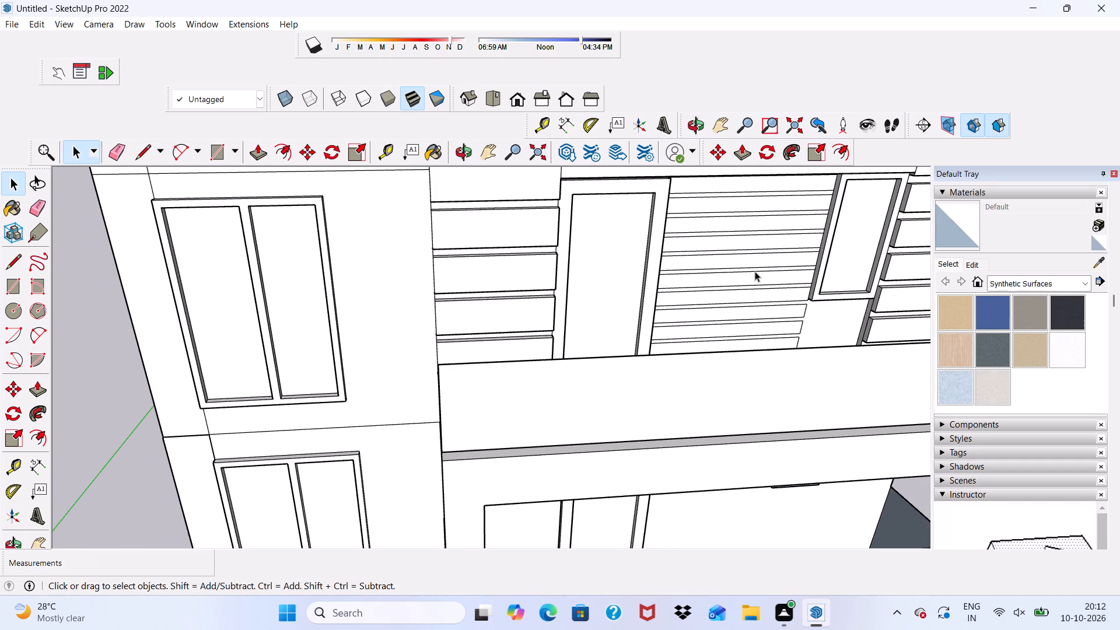
{"action": "scroll", "coordinate": [755, 271], "scroll_direction": "up", "scroll_amount": 2}
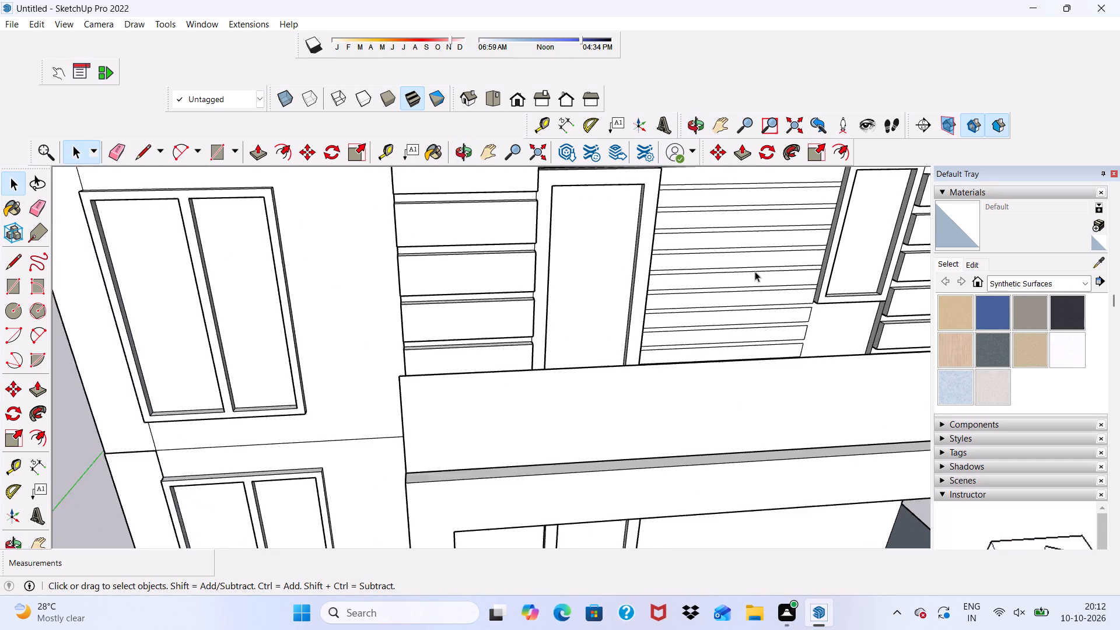
{"action": "scroll", "coordinate": [755, 271], "scroll_direction": "up", "scroll_amount": 3}
{"action": "scroll", "coordinate": [723, 289], "scroll_direction": "down", "scroll_amount": 5}
{"action": "middle_click_drag", "start_coordinate": [701, 315], "coordinate": [667, 249]}
{"action": "scroll", "coordinate": [635, 264], "scroll_direction": "up", "scroll_amount": 2}
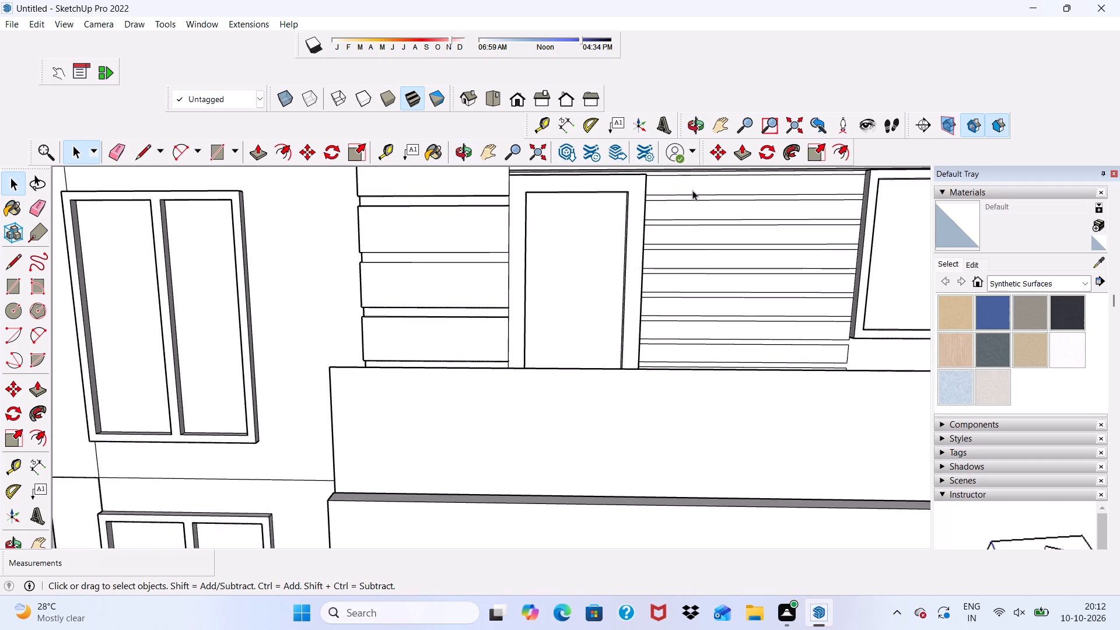
Push/Pull the topmost strip between the door and window frames out by 2".
{"action": "scroll", "coordinate": [692, 176], "scroll_direction": "up", "scroll_amount": 3}
{"action": "left_click", "coordinate": [681, 194]}
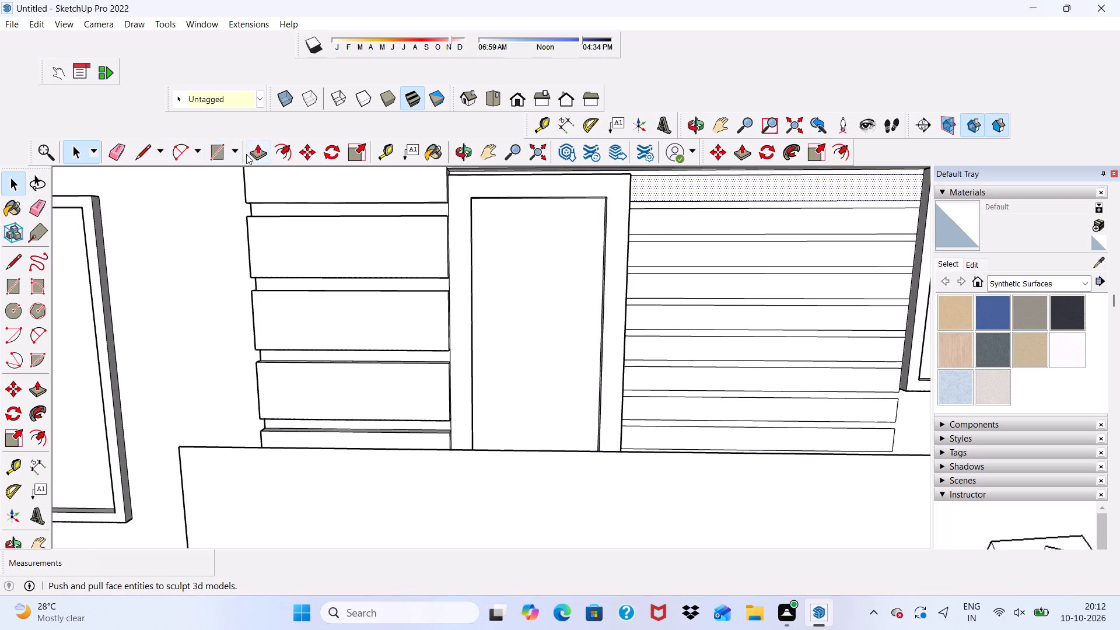
{"action": "left_click", "coordinate": [248, 153]}
{"action": "scroll", "coordinate": [659, 186], "scroll_direction": "up", "scroll_amount": 1}
{"action": "left_click", "coordinate": [659, 186]}
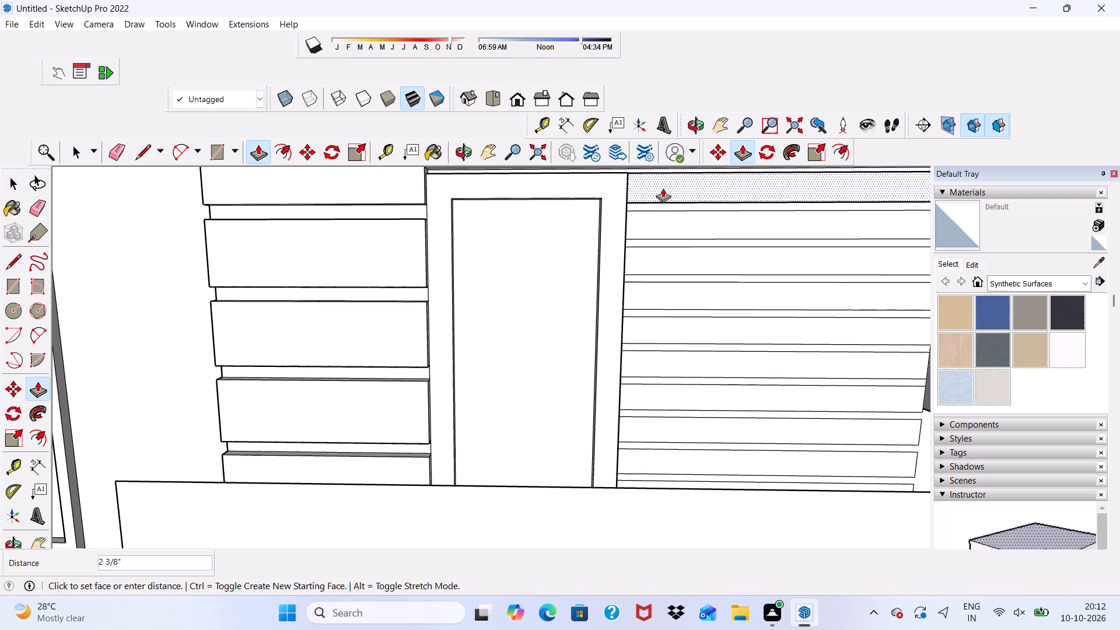
{"action": "scroll", "coordinate": [657, 183], "scroll_direction": "up", "scroll_amount": 3}
{"action": "middle_click_drag", "start_coordinate": [650, 191], "coordinate": [601, 244]}
{"action": "scroll", "coordinate": [650, 192], "scroll_direction": "down", "scroll_amount": 1}
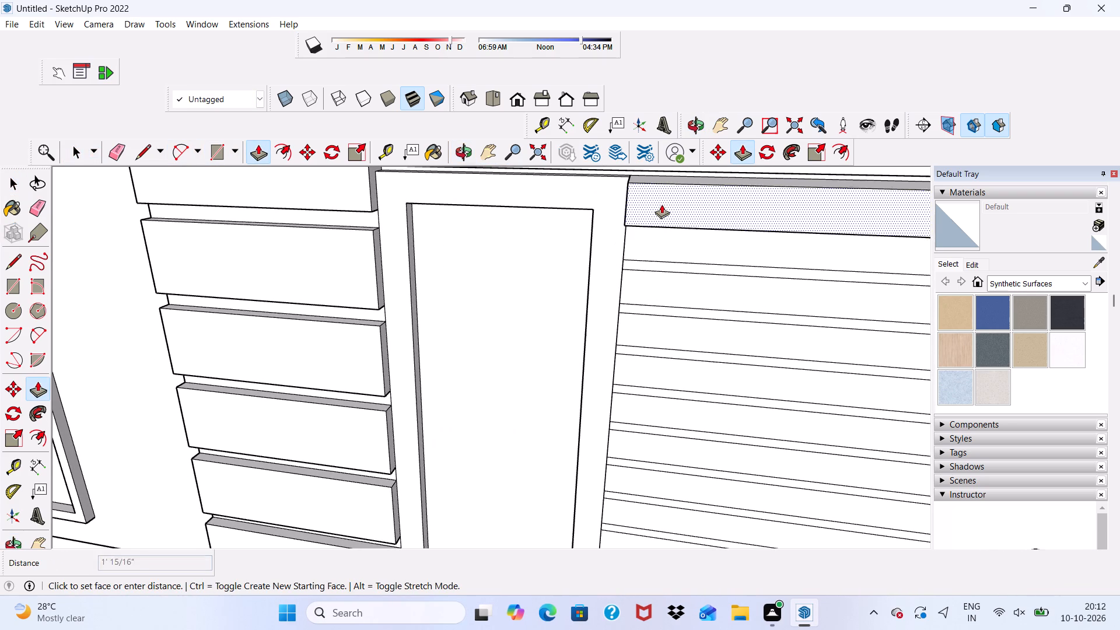
{"action": "type", "text": "2\""}
{"action": "key", "text": "Return"}
Push/Pull the next three strips below the top one out 2", matching the top strip's face.
{"action": "scroll", "coordinate": [661, 206], "scroll_direction": "up", "scroll_amount": 4}
{"action": "middle_click_drag", "start_coordinate": [662, 226], "coordinate": [596, 304]}
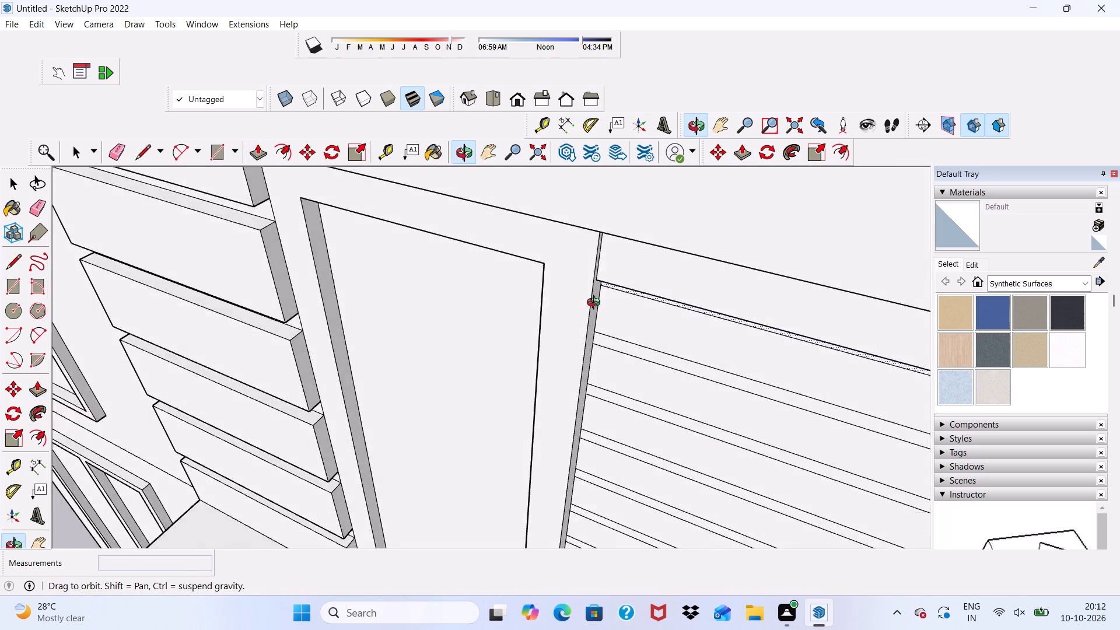
{"action": "middle_click_drag", "start_coordinate": [596, 304], "coordinate": [553, 308]}
{"action": "scroll", "coordinate": [608, 318], "scroll_direction": "up", "scroll_amount": 5}
{"action": "left_click", "coordinate": [586, 345]}
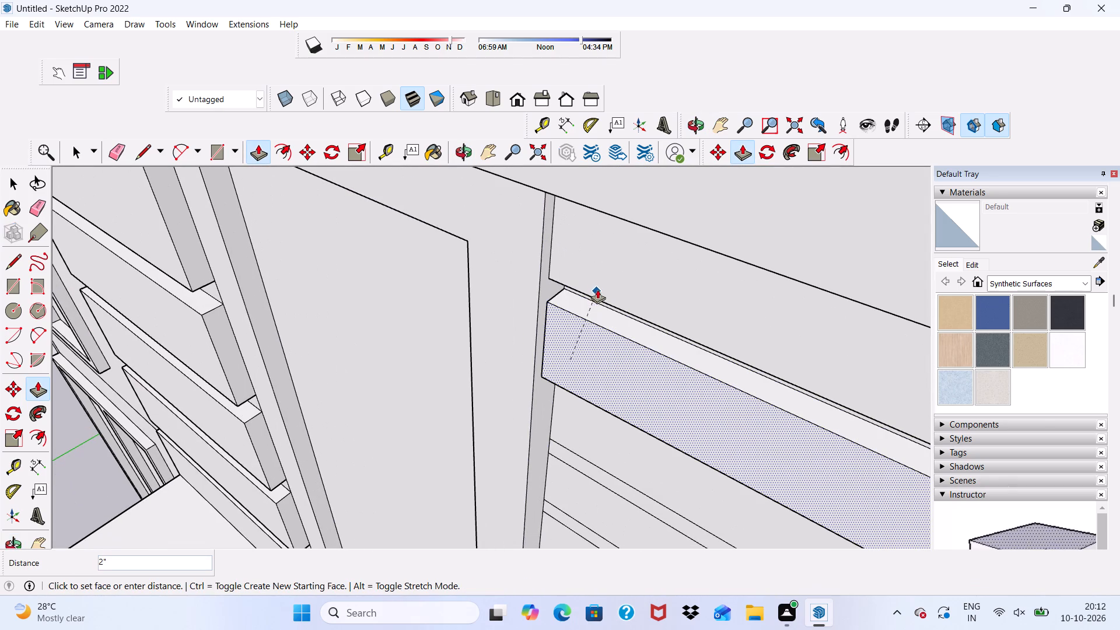
{"action": "left_click", "coordinate": [609, 284]}
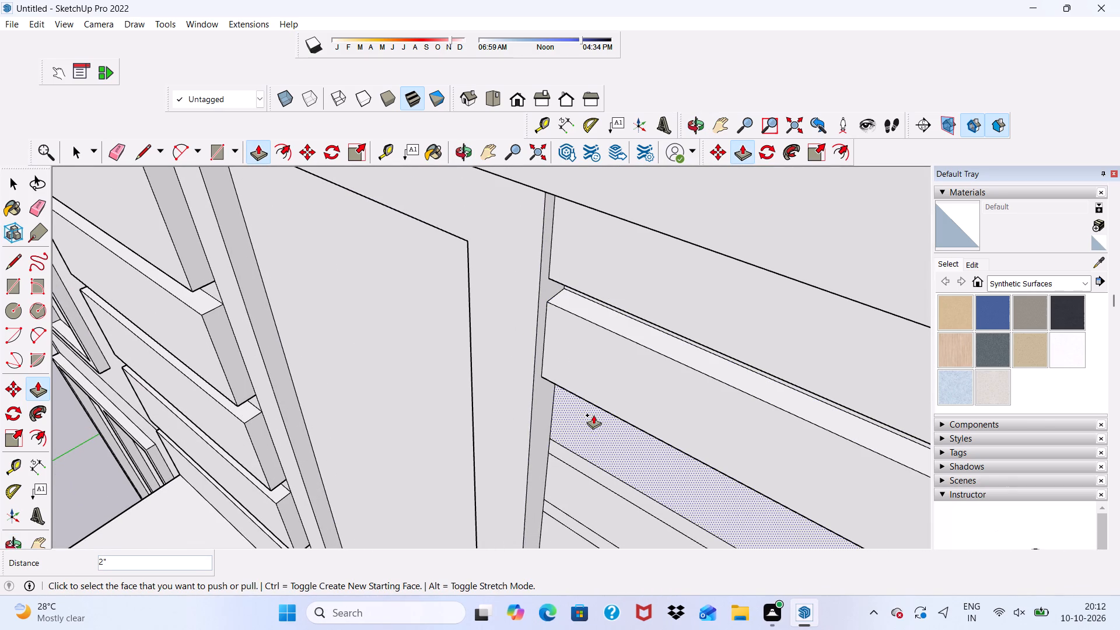
{"action": "left_click", "coordinate": [591, 421]}
{"action": "left_click", "coordinate": [607, 375]}
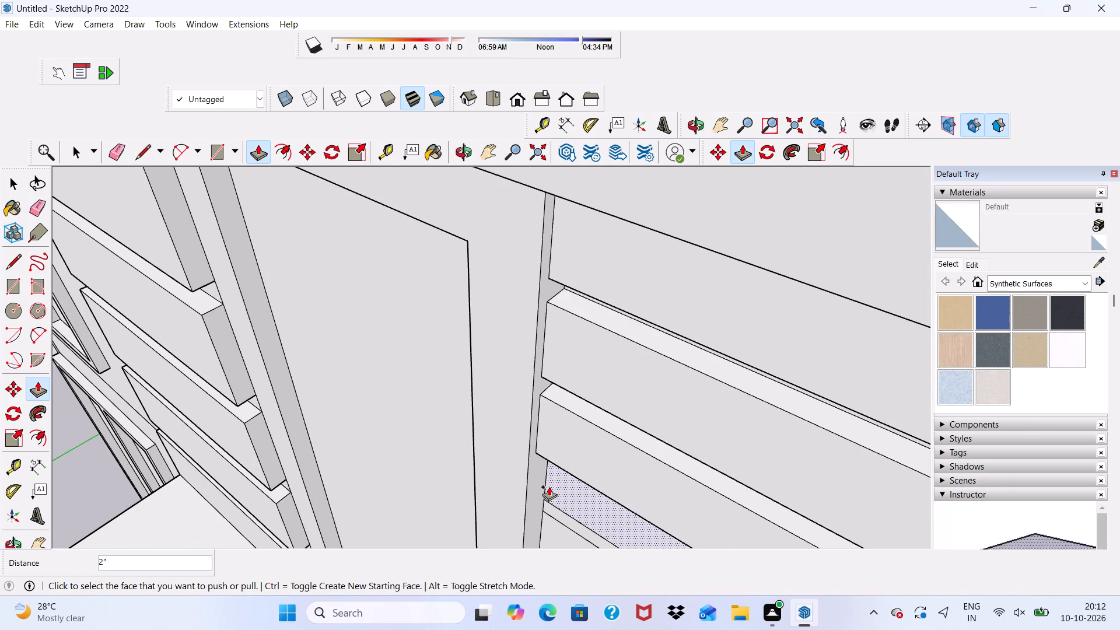
{"action": "left_click", "coordinate": [549, 487]}
{"action": "left_click", "coordinate": [572, 451]}
Push/Pull the following three strips in the middle of the stack out 2", flush with the ones above.
{"action": "scroll", "coordinate": [570, 374], "scroll_direction": "down", "scroll_amount": 6}
{"action": "scroll", "coordinate": [620, 303], "scroll_direction": "down", "scroll_amount": 8}
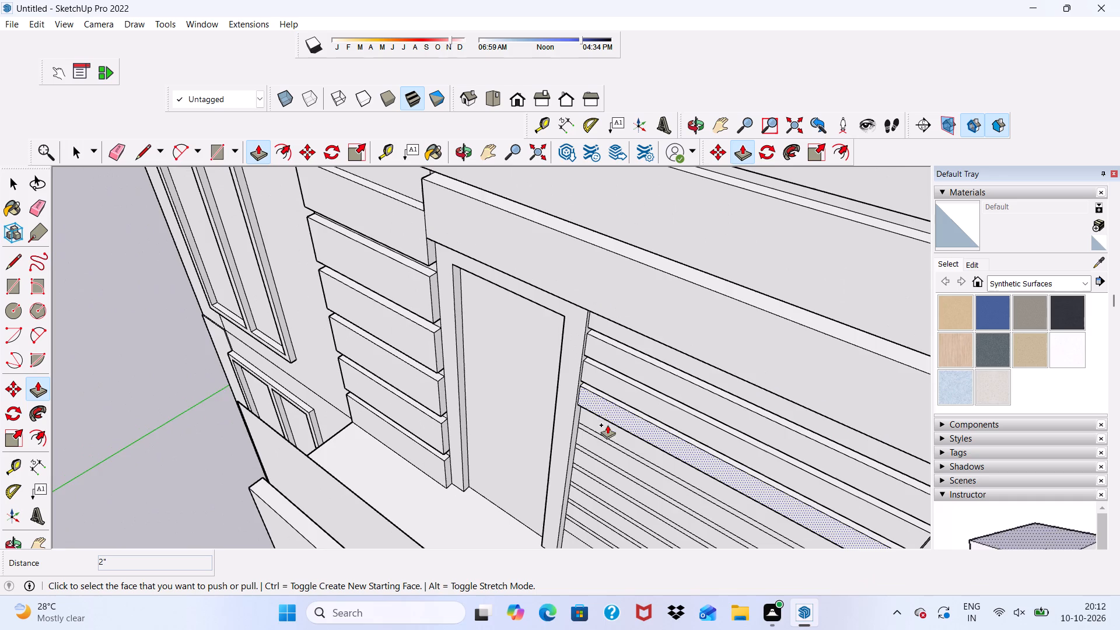
{"action": "scroll", "coordinate": [607, 427], "scroll_direction": "up", "scroll_amount": 11}
{"action": "left_click", "coordinate": [597, 428]}
{"action": "left_click", "coordinate": [582, 369]}
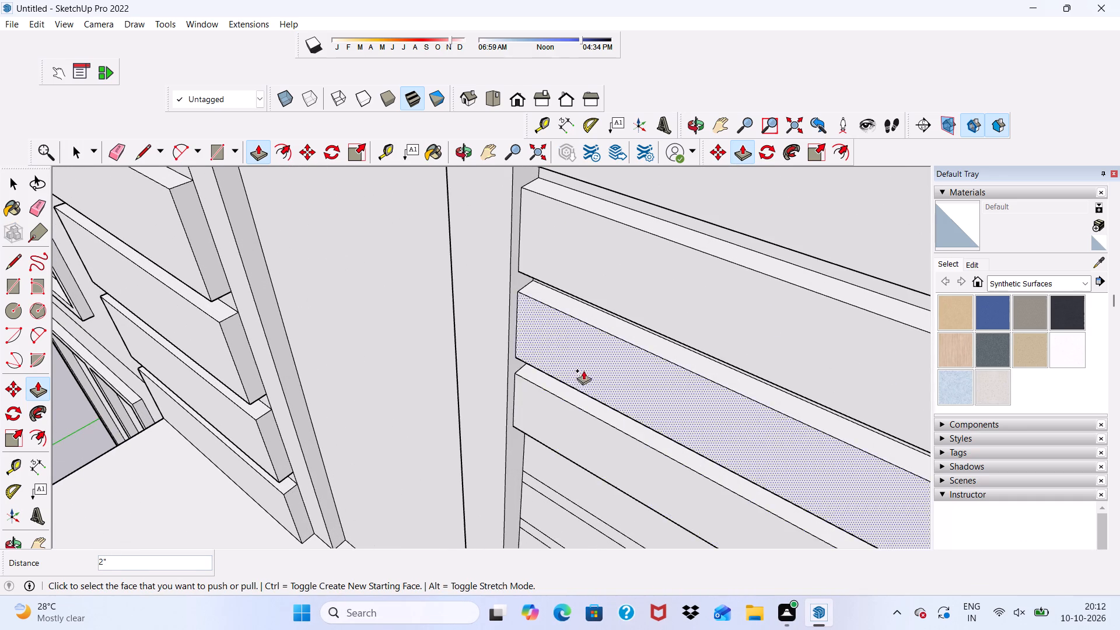
{"action": "scroll", "coordinate": [583, 372], "scroll_direction": "down", "scroll_amount": 13}
{"action": "scroll", "coordinate": [619, 398], "scroll_direction": "up", "scroll_amount": 9}
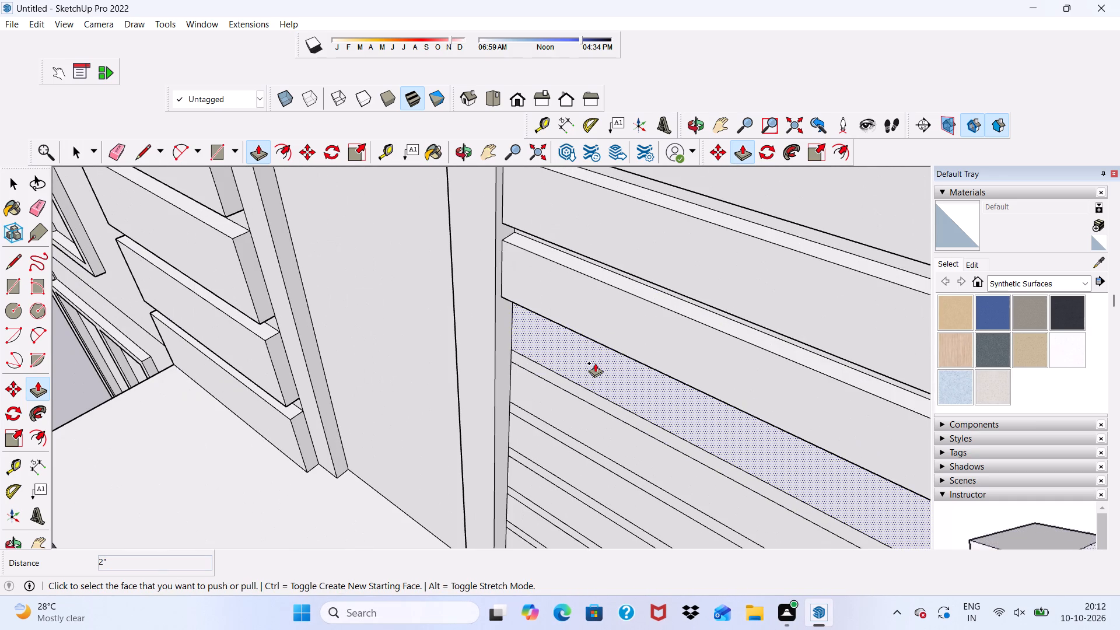
{"action": "left_click", "coordinate": [595, 363]}
{"action": "left_click", "coordinate": [607, 320]}
{"action": "left_click", "coordinate": [570, 412]}
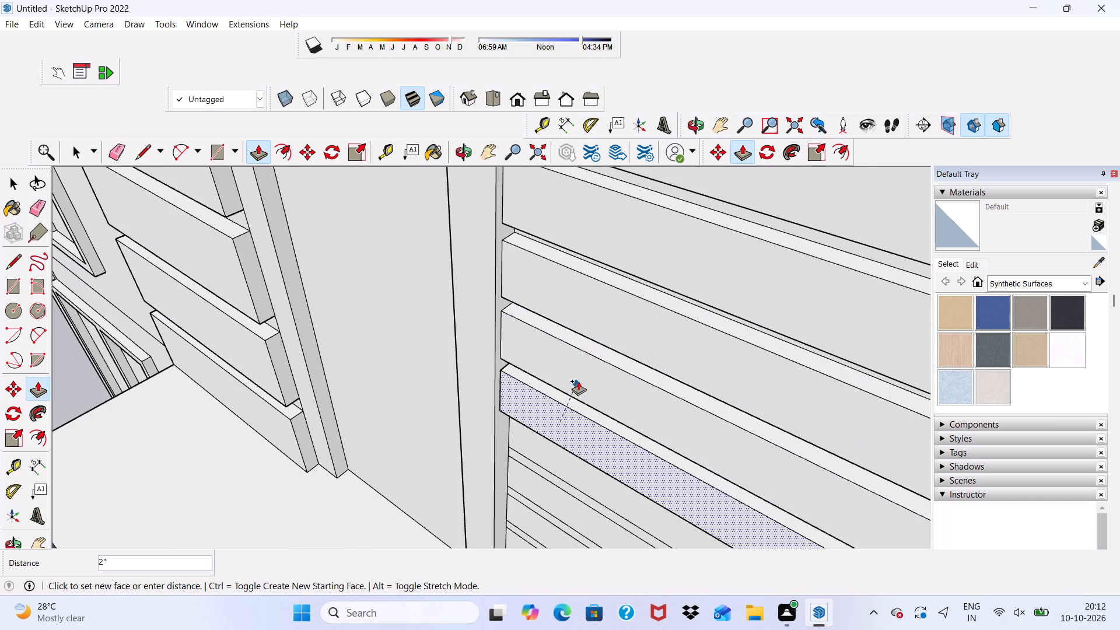
{"action": "left_click", "coordinate": [582, 372]}
Push/Pull the remaining lower strips down to the balcony floor out 2", flush with the strips above.
{"action": "scroll", "coordinate": [590, 326], "scroll_direction": "down", "scroll_amount": 15}
{"action": "scroll", "coordinate": [641, 411], "scroll_direction": "up", "scroll_amount": 5}
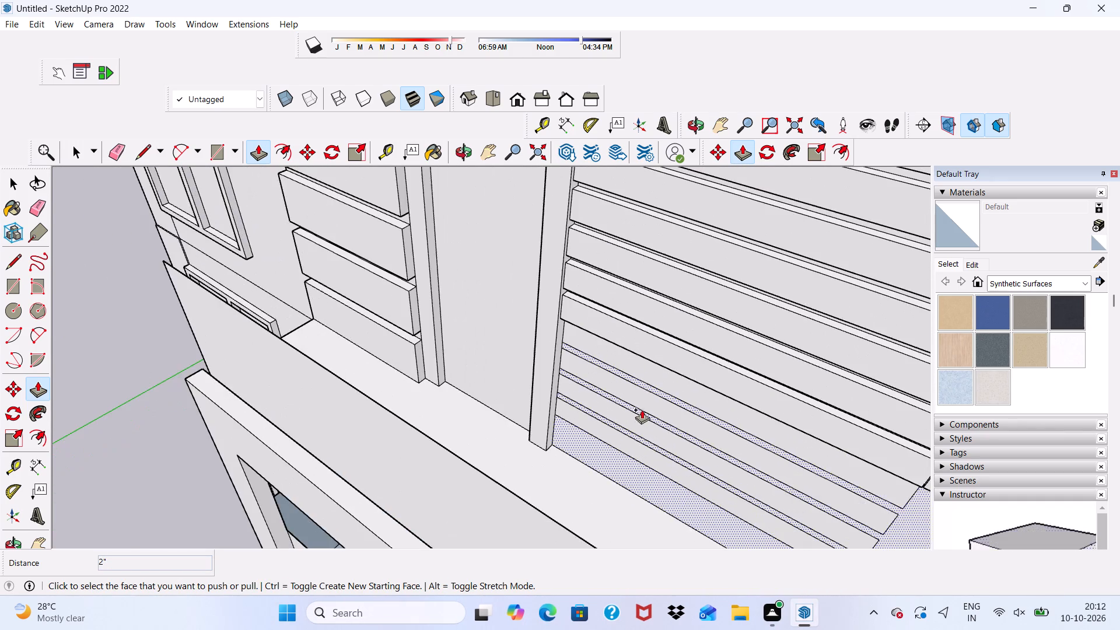
{"action": "scroll", "coordinate": [650, 373], "scroll_direction": "up", "scroll_amount": 5}
{"action": "left_click", "coordinate": [635, 369]}
{"action": "left_click", "coordinate": [639, 325]}
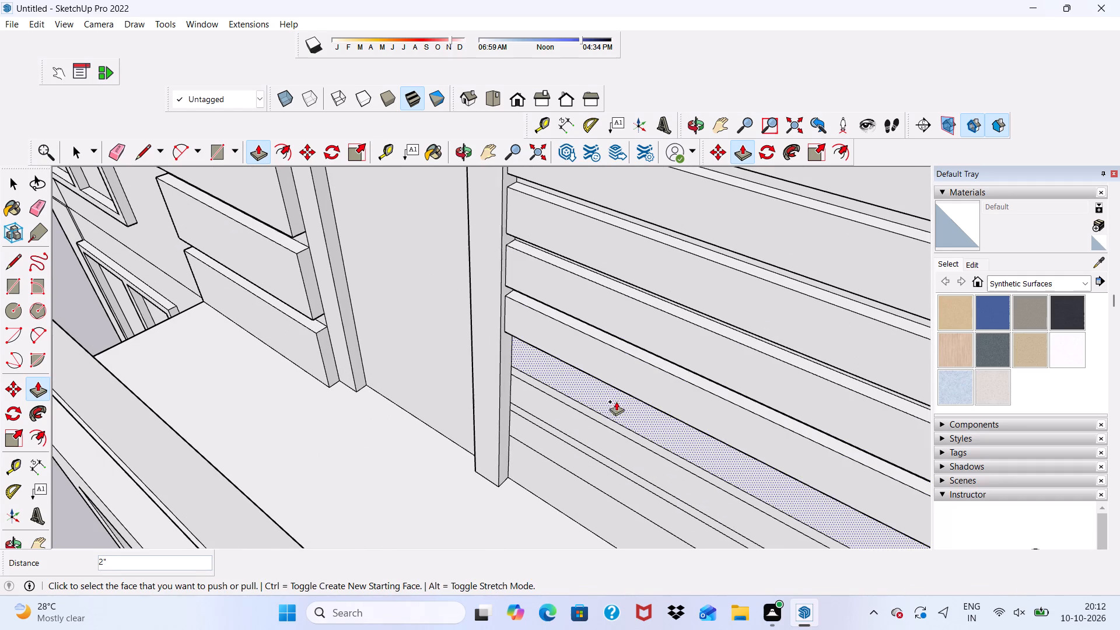
{"action": "double_click", "coordinate": [609, 415]}
{"action": "scroll", "coordinate": [603, 393], "scroll_direction": "down", "scroll_amount": 1}
{"action": "middle_click_drag", "start_coordinate": [603, 394], "coordinate": [629, 305]}
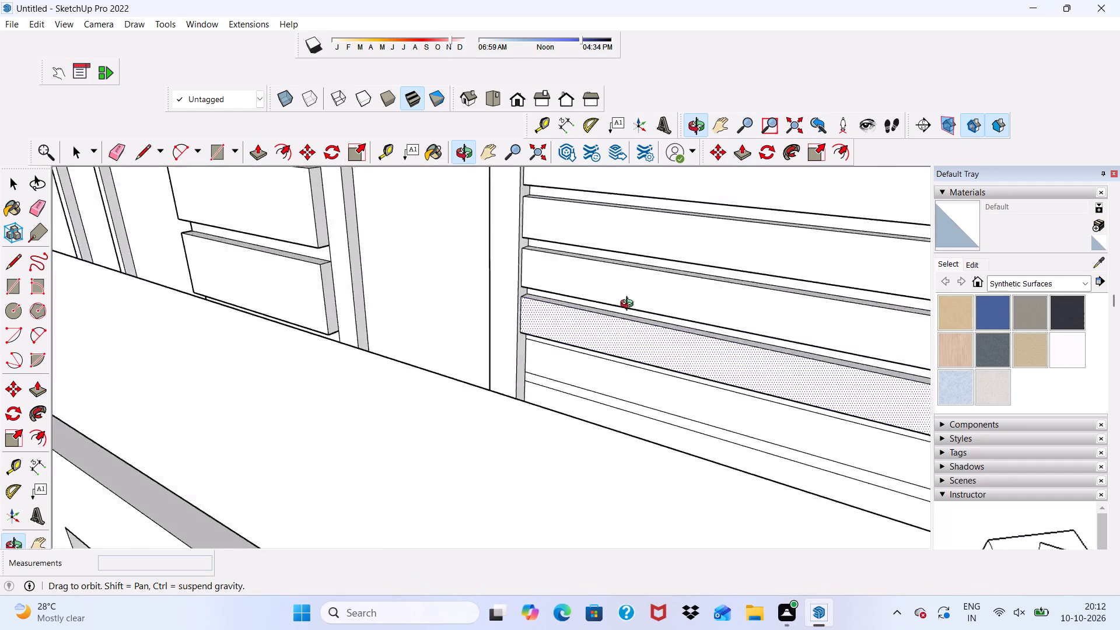
{"action": "middle_click_drag", "start_coordinate": [629, 305], "coordinate": [604, 348]}
{"action": "scroll", "coordinate": [645, 260], "scroll_direction": "down", "scroll_amount": 1}
{"action": "scroll", "coordinate": [569, 362], "scroll_direction": "up", "scroll_amount": 5}
{"action": "left_click", "coordinate": [544, 379]}
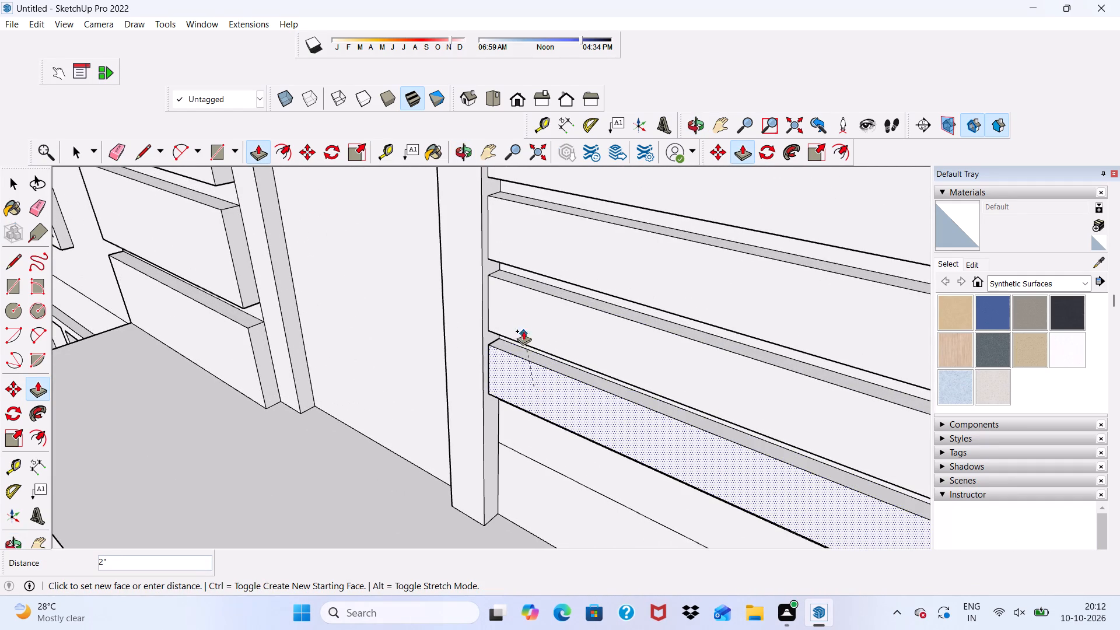
{"action": "left_click", "coordinate": [535, 309]}
{"action": "left_click", "coordinate": [513, 430]}
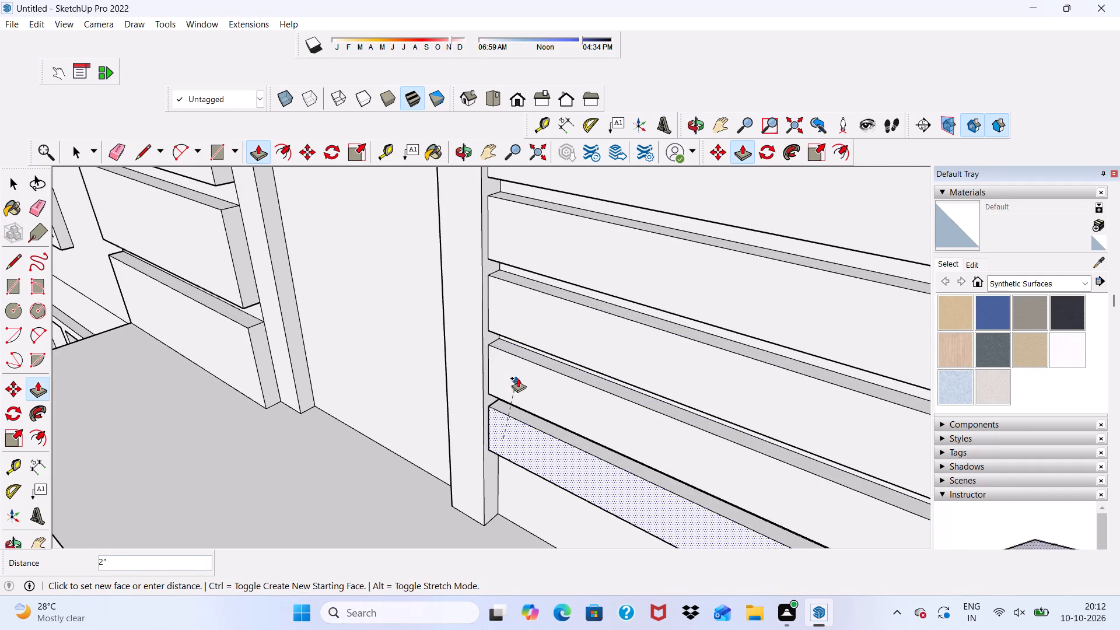
{"action": "double_click", "coordinate": [518, 378]}
{"action": "left_click", "coordinate": [516, 477]}
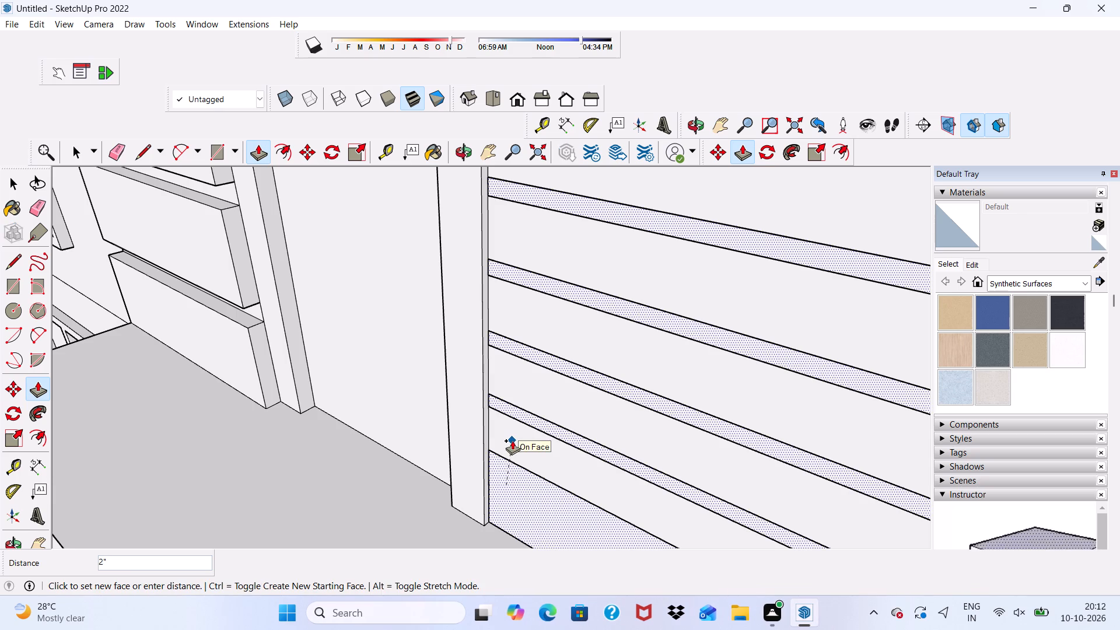
{"action": "key", "text": "space"}
Push/Pull the free end of the strip just below the window frame about 2' 7 11/16" to the recess's side wall.
{"action": "scroll", "coordinate": [503, 440], "scroll_direction": "down", "scroll_amount": 10}
{"action": "middle_click_drag", "start_coordinate": [536, 378], "coordinate": [617, 348]}
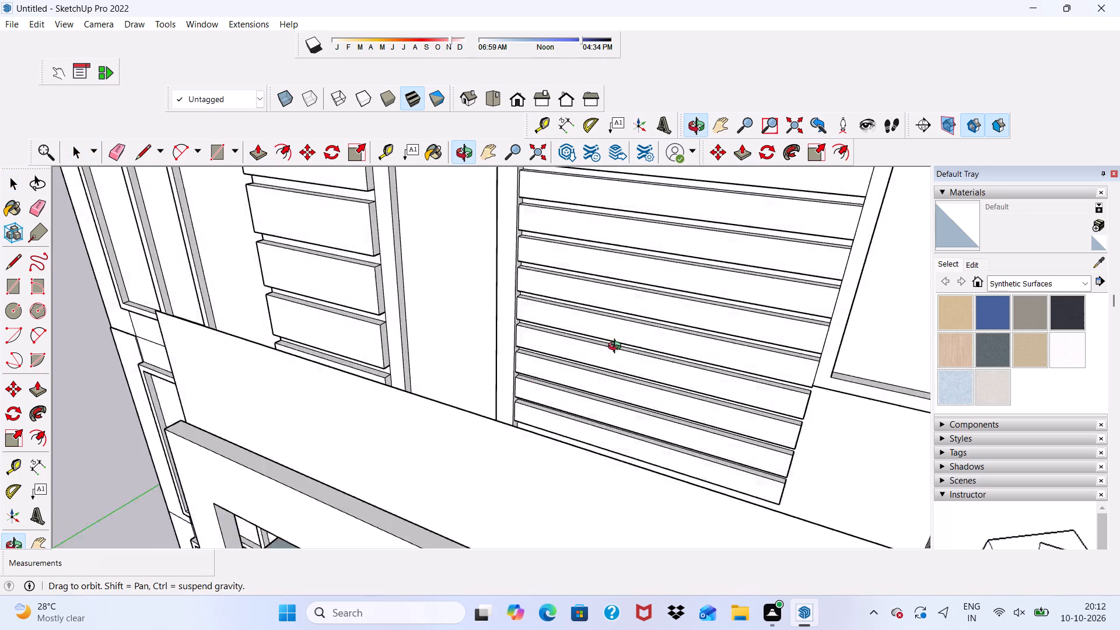
{"action": "middle_click_drag", "start_coordinate": [617, 348], "coordinate": [730, 314]}
{"action": "scroll", "coordinate": [730, 314], "scroll_direction": "up", "scroll_amount": 1}
{"action": "scroll", "coordinate": [705, 358], "scroll_direction": "down", "scroll_amount": 5}
{"action": "middle_click_drag", "start_coordinate": [688, 387], "coordinate": [369, 411]}
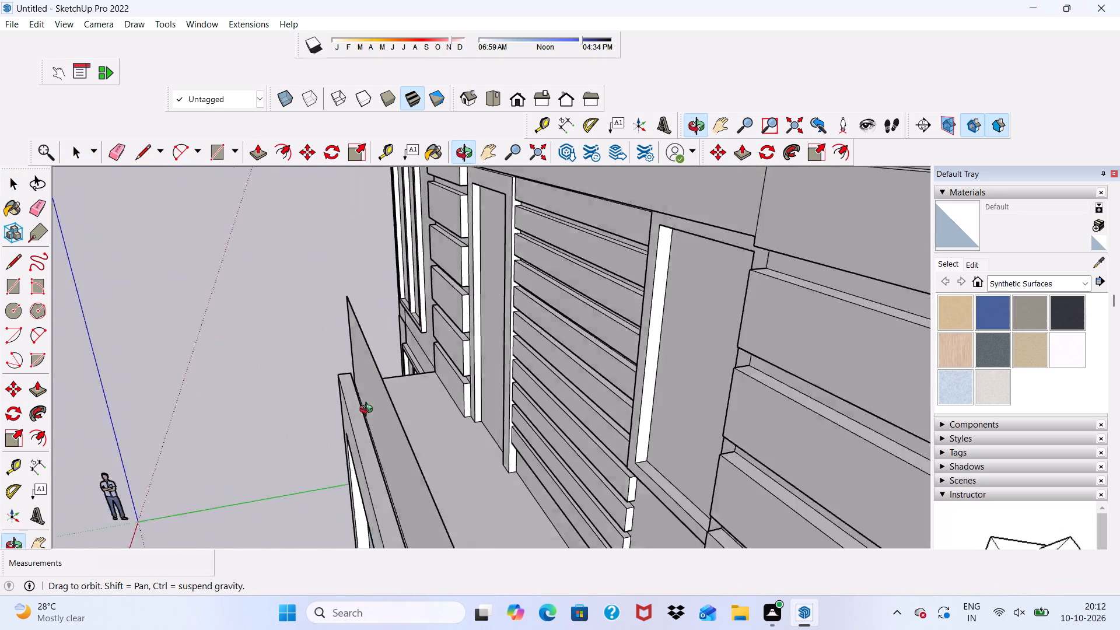
{"action": "middle_click_drag", "start_coordinate": [369, 411], "coordinate": [370, 410]}
{"action": "scroll", "coordinate": [701, 502], "scroll_direction": "up", "scroll_amount": 17}
{"action": "left_click", "coordinate": [601, 452]}
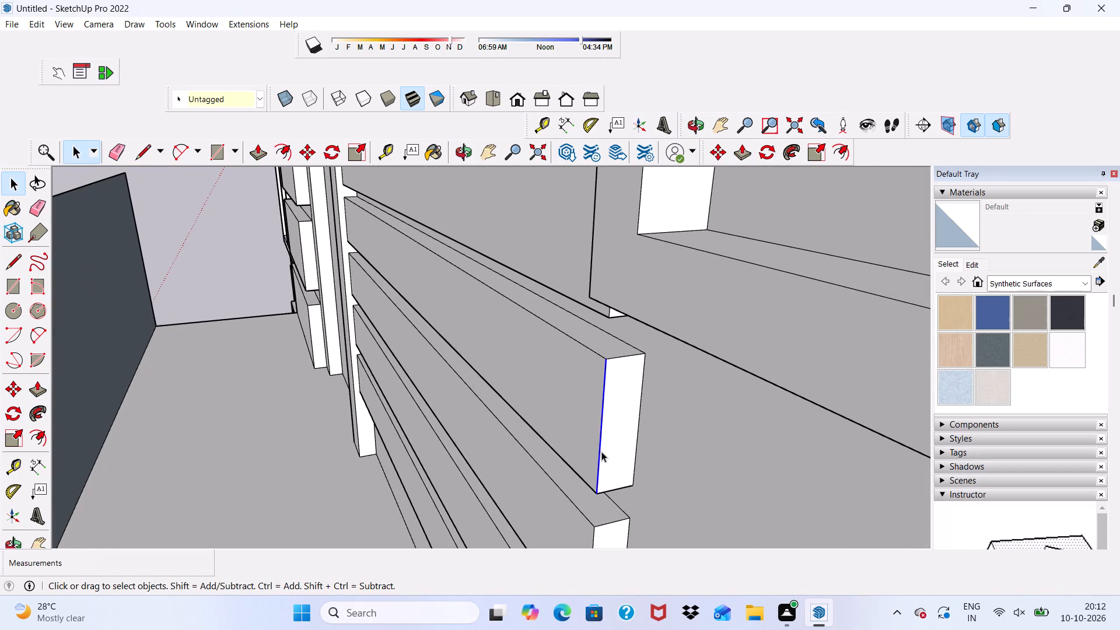
{"action": "left_click", "coordinate": [617, 432]}
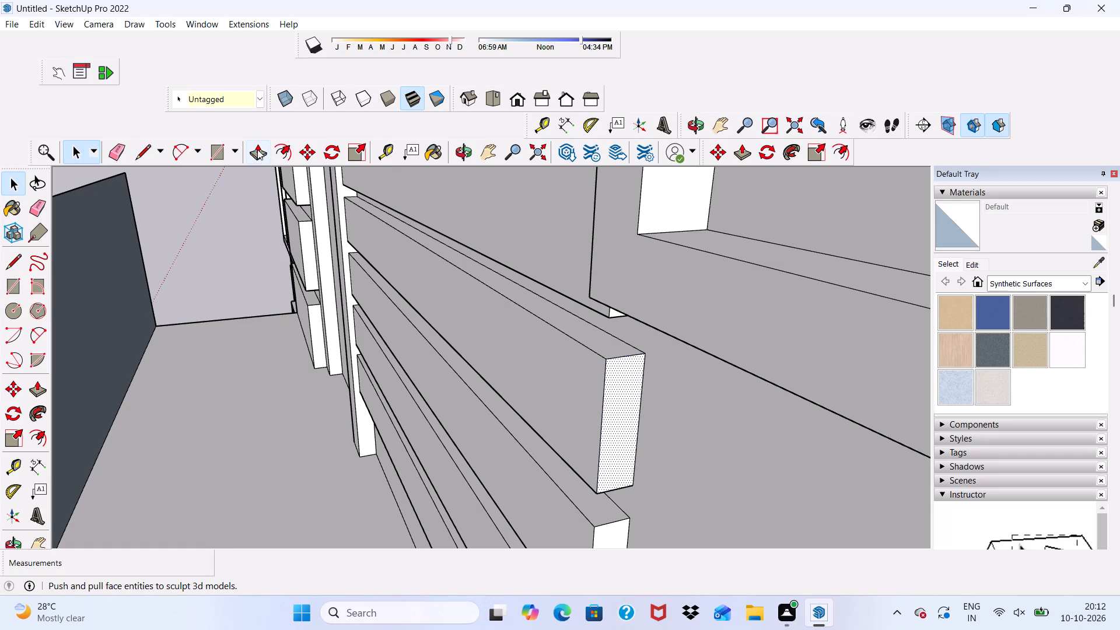
{"action": "left_click", "coordinate": [252, 149]}
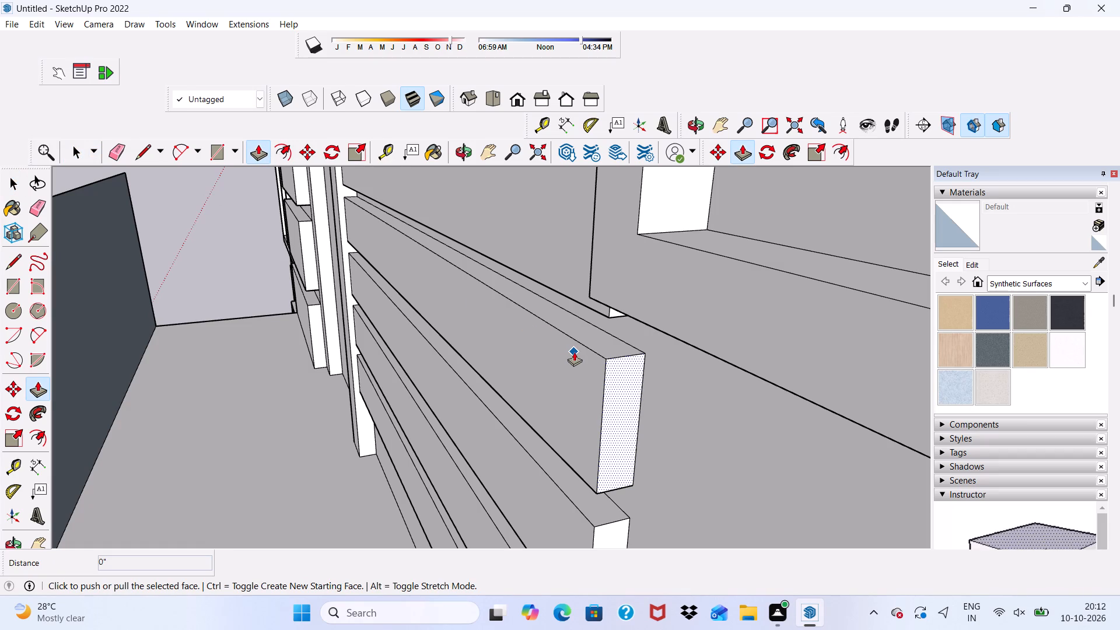
{"action": "left_click", "coordinate": [615, 378]}
{"action": "scroll", "coordinate": [528, 324], "scroll_direction": "down", "scroll_amount": 4}
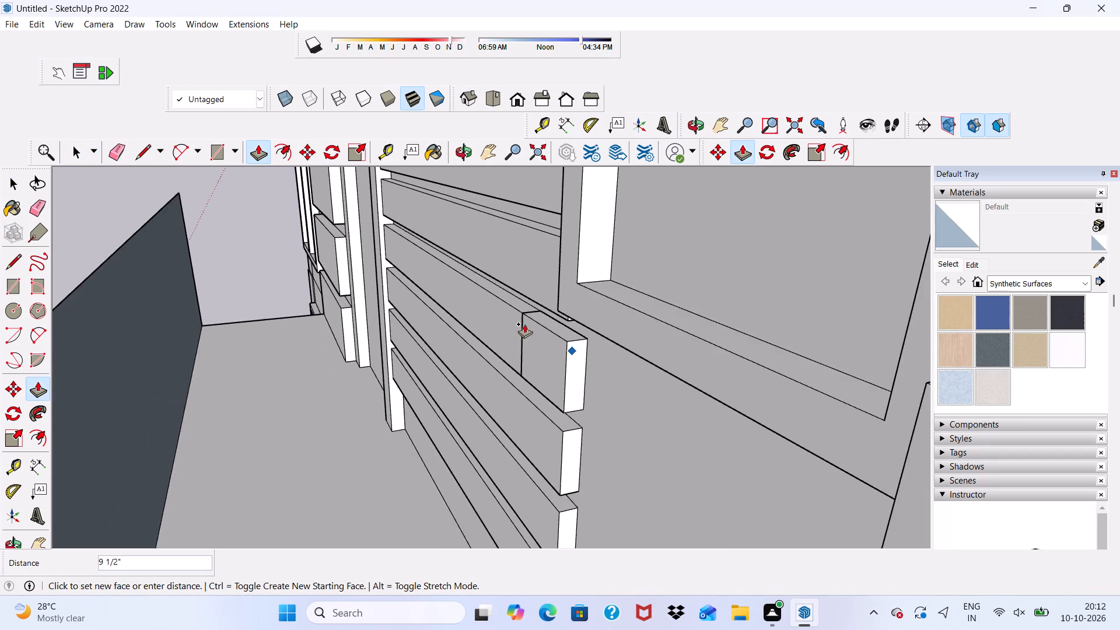
{"action": "scroll", "coordinate": [524, 324], "scroll_direction": "down", "scroll_amount": 5}
{"action": "scroll", "coordinate": [570, 353], "scroll_direction": "down", "scroll_amount": 2}
{"action": "scroll", "coordinate": [689, 422], "scroll_direction": "up", "scroll_amount": 4}
{"action": "middle_click_drag", "start_coordinate": [673, 405], "coordinate": [769, 380]}
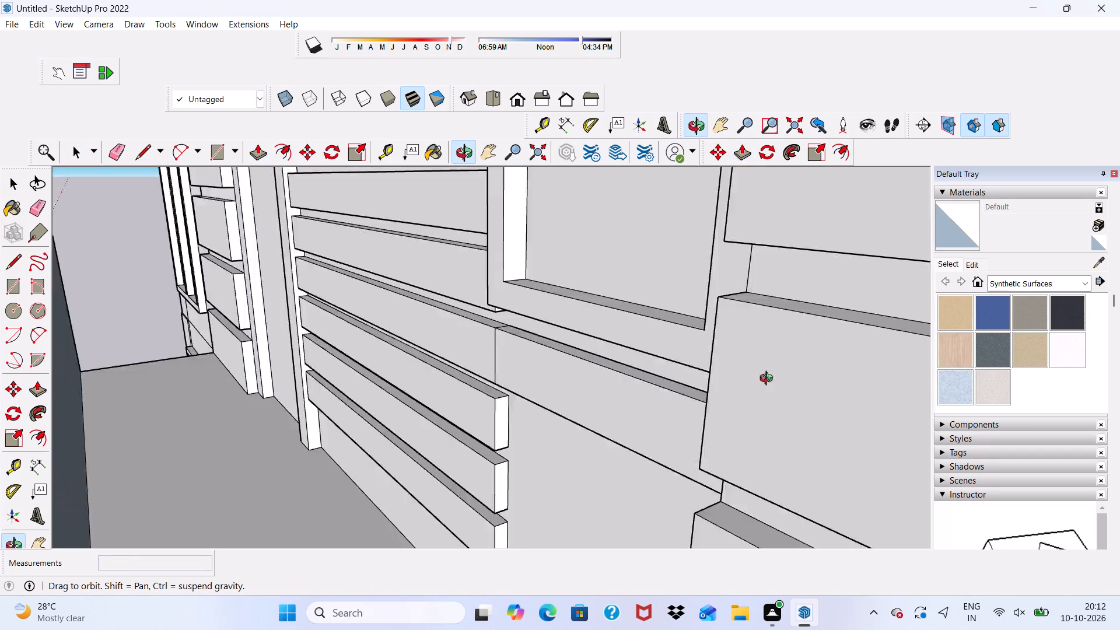
{"action": "middle_click_drag", "start_coordinate": [769, 380], "coordinate": [939, 339]}
{"action": "scroll", "coordinate": [625, 398], "scroll_direction": "up", "scroll_amount": 4}
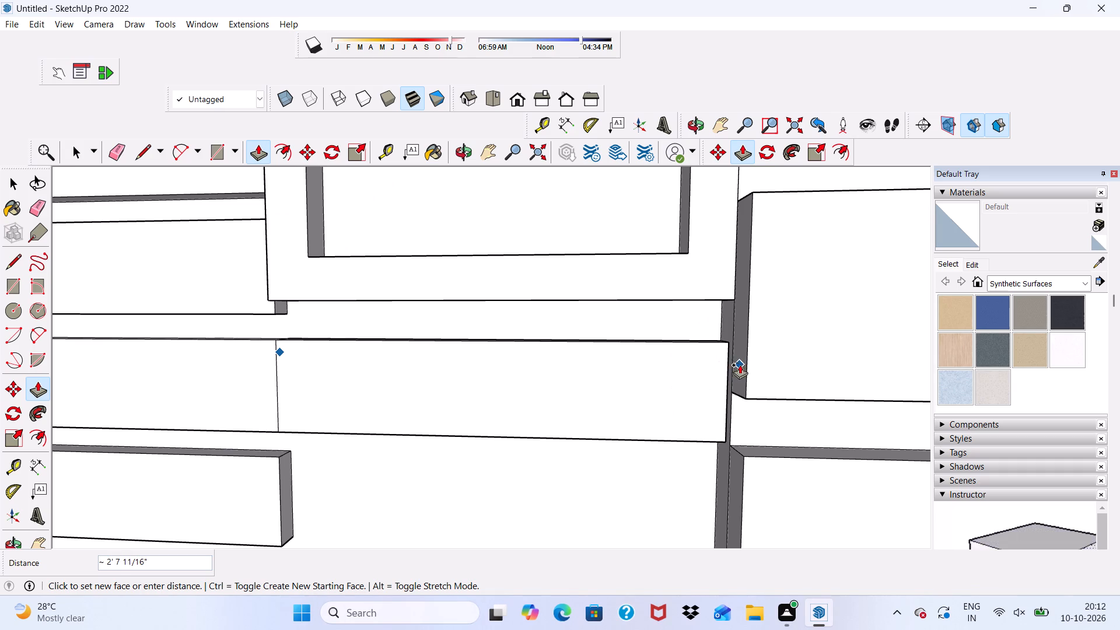
{"action": "left_click", "coordinate": [750, 359]}
Push/Pull the free end of the second strip below the window frame about 2' 7 11/16" to the recess's side wall.
{"action": "scroll", "coordinate": [177, 462], "scroll_direction": "up", "scroll_amount": 4}
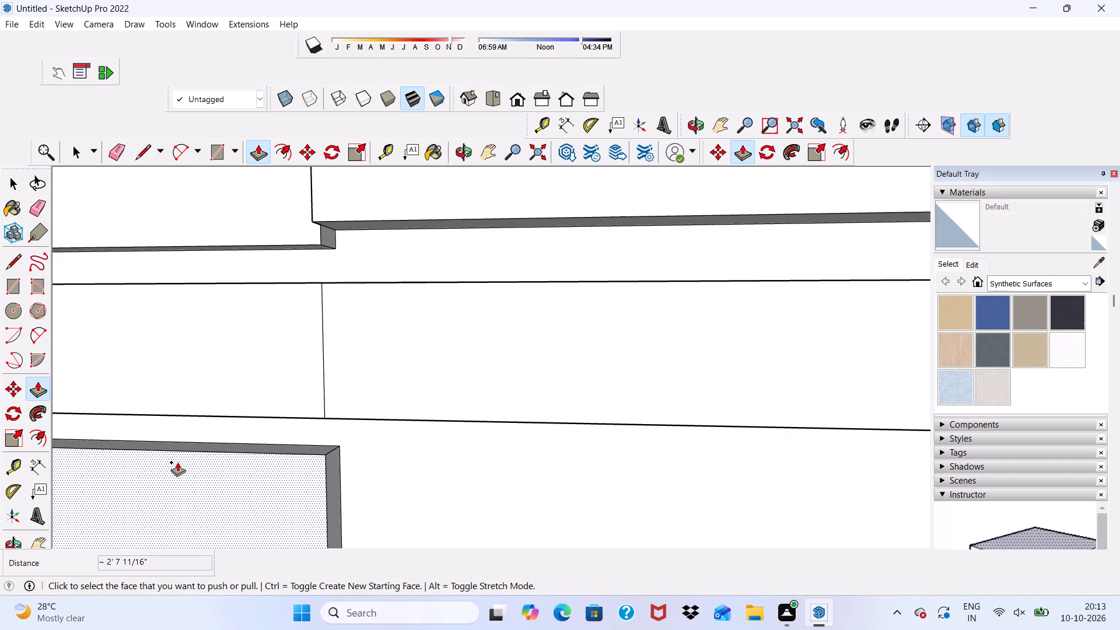
{"action": "left_click", "coordinate": [332, 484]}
{"action": "scroll", "coordinate": [334, 412], "scroll_direction": "down", "scroll_amount": 5}
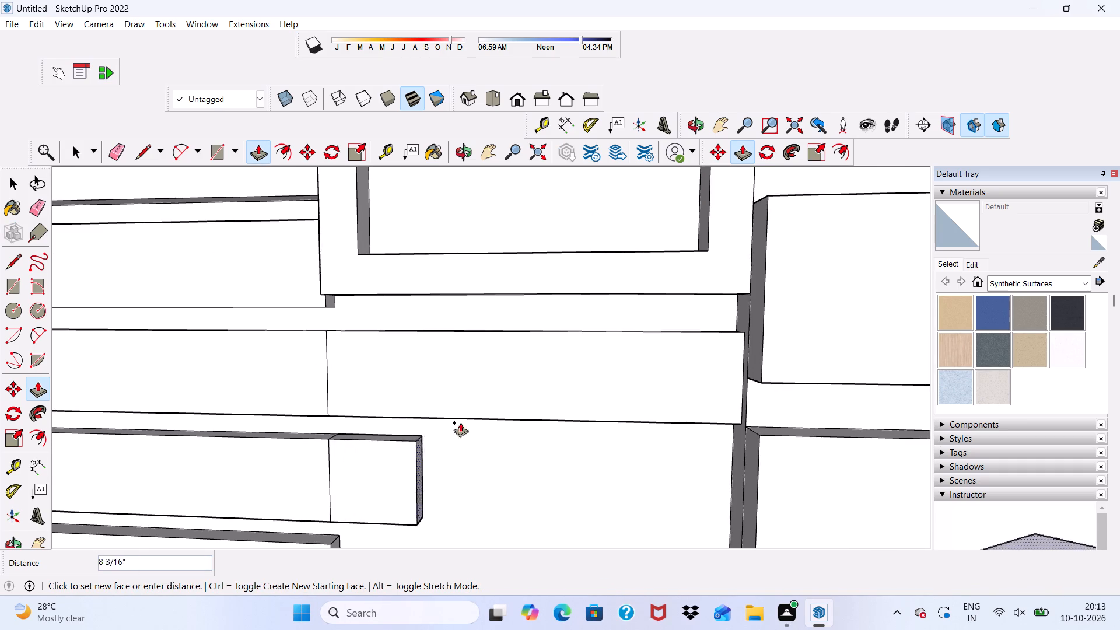
{"action": "scroll", "coordinate": [690, 499], "scroll_direction": "up", "scroll_amount": 2}
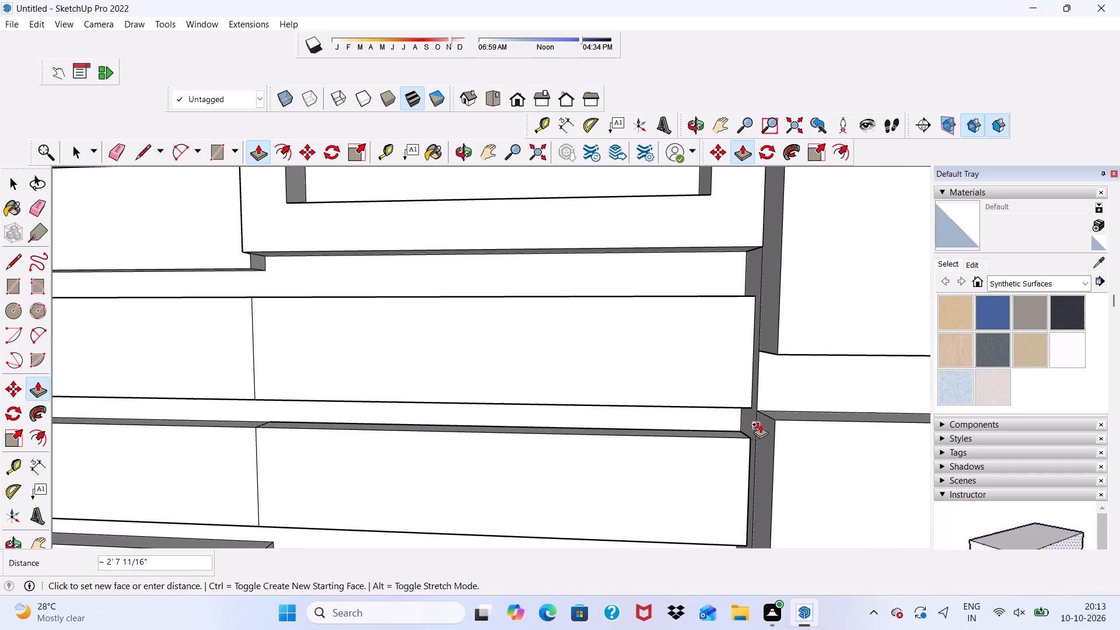
{"action": "left_click", "coordinate": [761, 421]}
{"action": "scroll", "coordinate": [563, 429], "scroll_direction": "down", "scroll_amount": 6}
Push/Pull the free end of the third strip below the window about 2' 7 11/16" to the recess's side wall.
{"action": "middle_click_drag", "start_coordinate": [470, 402], "coordinate": [337, 481]}
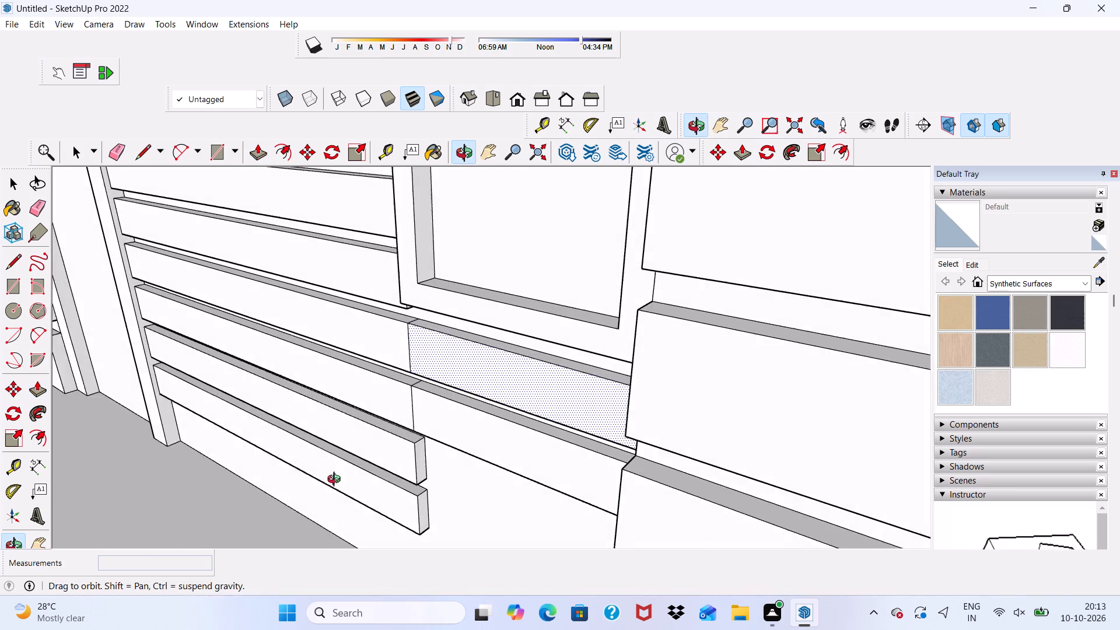
{"action": "middle_click_drag", "start_coordinate": [337, 481], "coordinate": [334, 479]}
{"action": "scroll", "coordinate": [447, 468], "scroll_direction": "up", "scroll_amount": 7}
{"action": "left_click", "coordinate": [435, 452]}
{"action": "scroll", "coordinate": [446, 426], "scroll_direction": "down", "scroll_amount": 5}
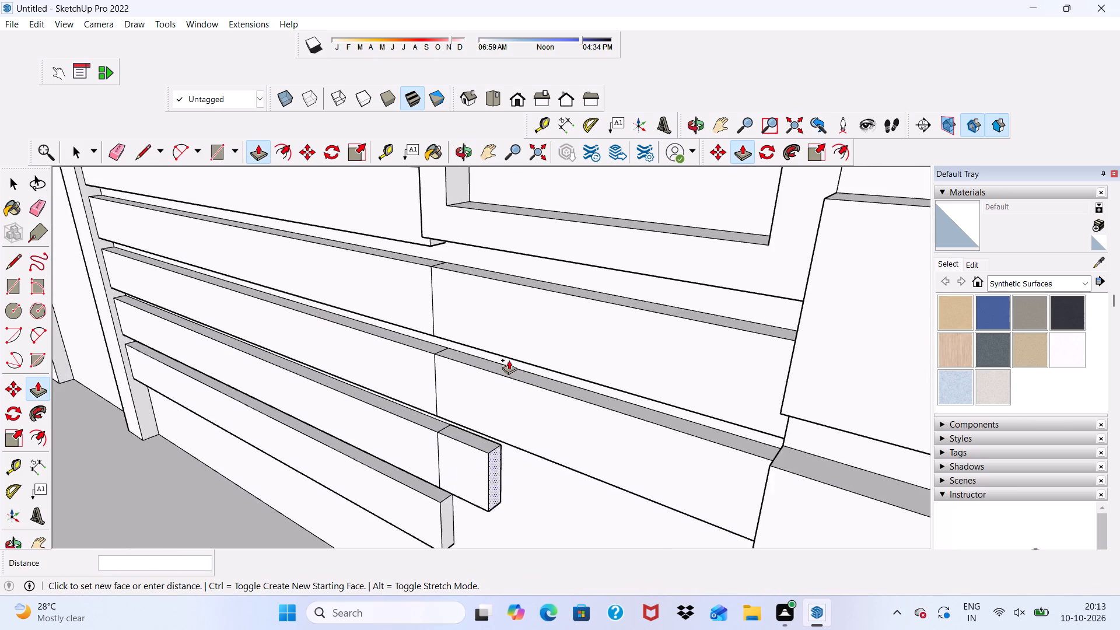
{"action": "scroll", "coordinate": [489, 352], "scroll_direction": "down", "scroll_amount": 3}
{"action": "scroll", "coordinate": [130, 342], "scroll_direction": "down", "scroll_amount": 8}
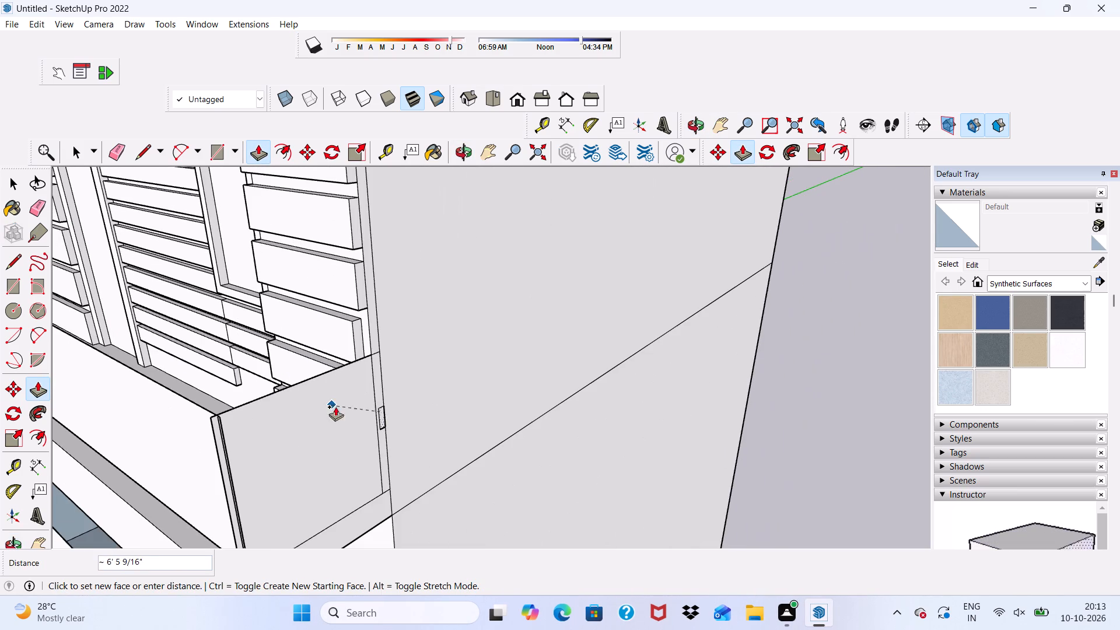
{"action": "middle_click_drag", "start_coordinate": [292, 380], "coordinate": [547, 369]}
{"action": "scroll", "coordinate": [452, 435], "scroll_direction": "up", "scroll_amount": 4}
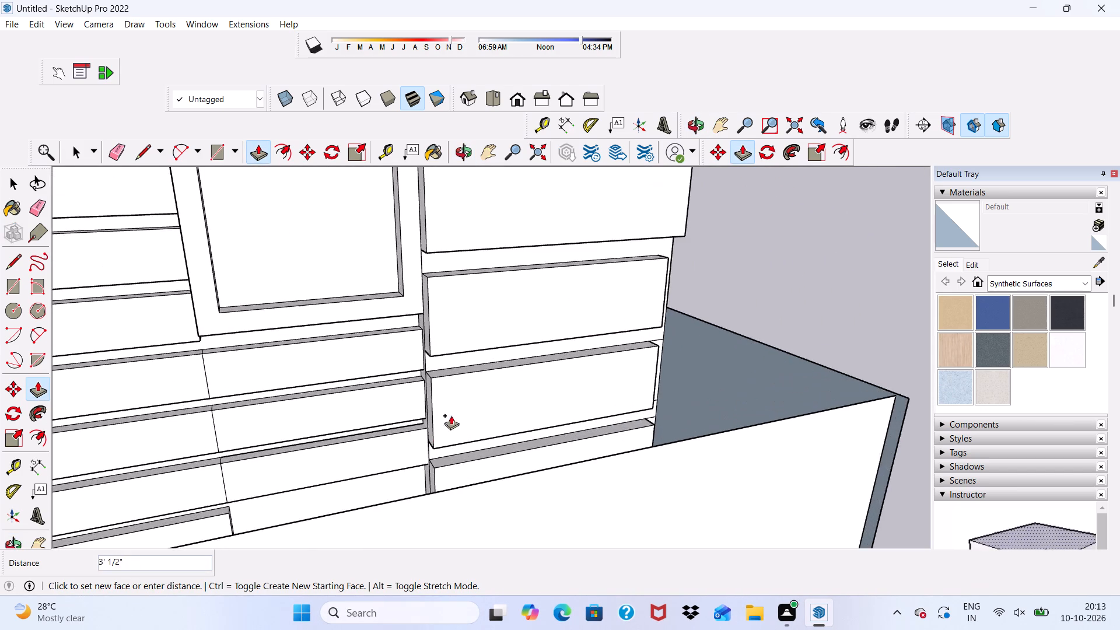
{"action": "scroll", "coordinate": [430, 406], "scroll_direction": "up", "scroll_amount": 2}
{"action": "scroll", "coordinate": [419, 397], "scroll_direction": "down", "scroll_amount": 5}
{"action": "scroll", "coordinate": [447, 414], "scroll_direction": "up", "scroll_amount": 3}
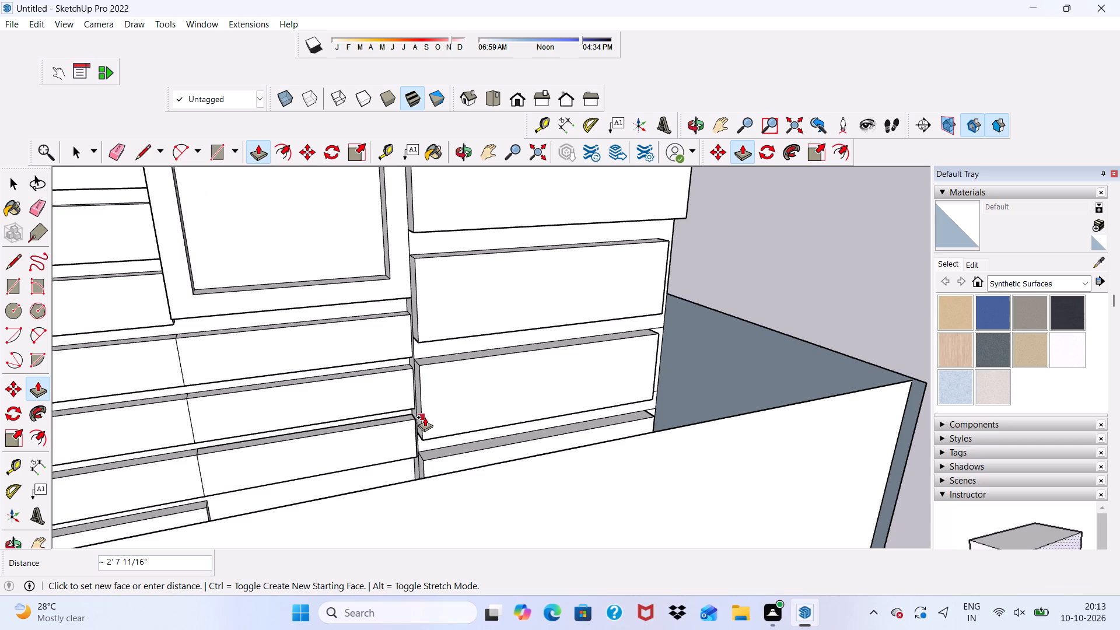
{"action": "left_click", "coordinate": [432, 415]}
Push/Pull the free end of the lowest strip above the balcony floor about 2' 7 11/16" to the recess's side wall.
{"action": "middle_click_drag", "start_coordinate": [422, 433], "coordinate": [338, 479]}
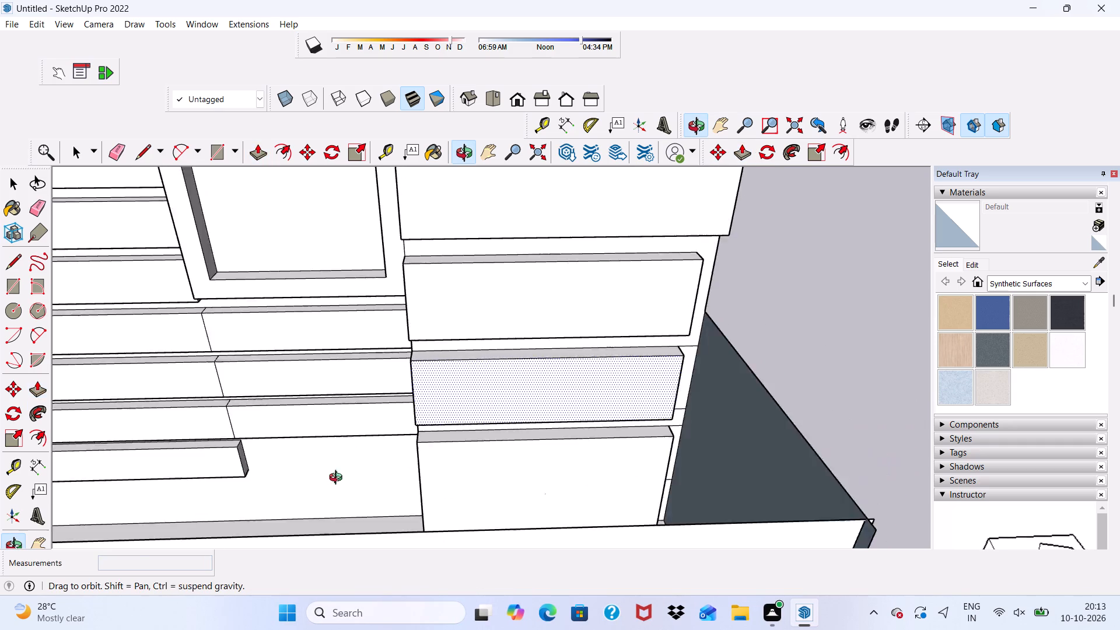
{"action": "middle_click_drag", "start_coordinate": [338, 479], "coordinate": [202, 452]}
{"action": "scroll", "coordinate": [300, 417], "scroll_direction": "up", "scroll_amount": 7}
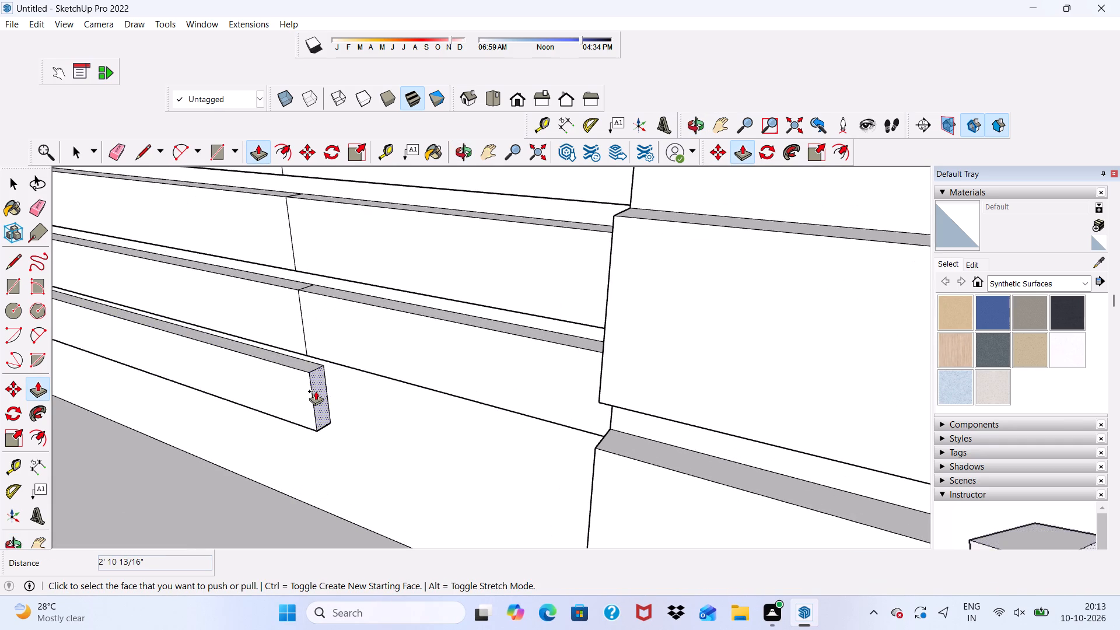
{"action": "left_click", "coordinate": [316, 391]}
{"action": "scroll", "coordinate": [368, 444], "scroll_direction": "down", "scroll_amount": 5}
{"action": "middle_click_drag", "start_coordinate": [563, 503], "coordinate": [682, 447]}
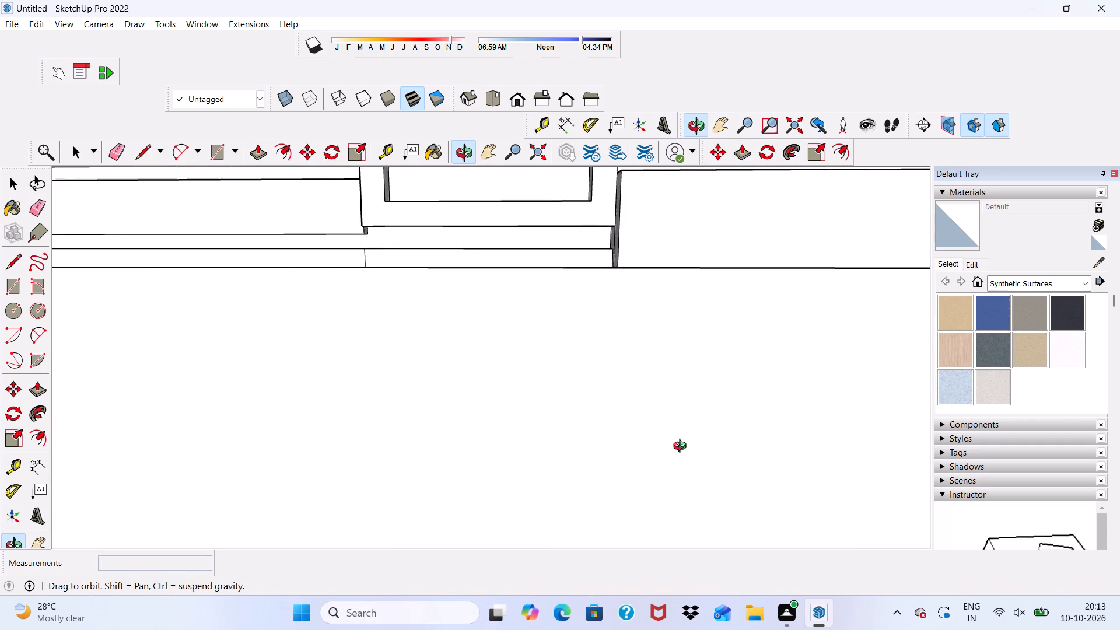
{"action": "middle_click_drag", "start_coordinate": [682, 447], "coordinate": [654, 523]}
{"action": "scroll", "coordinate": [610, 519], "scroll_direction": "up", "scroll_amount": 4}
{"action": "middle_click_drag", "start_coordinate": [531, 486], "coordinate": [700, 452]}
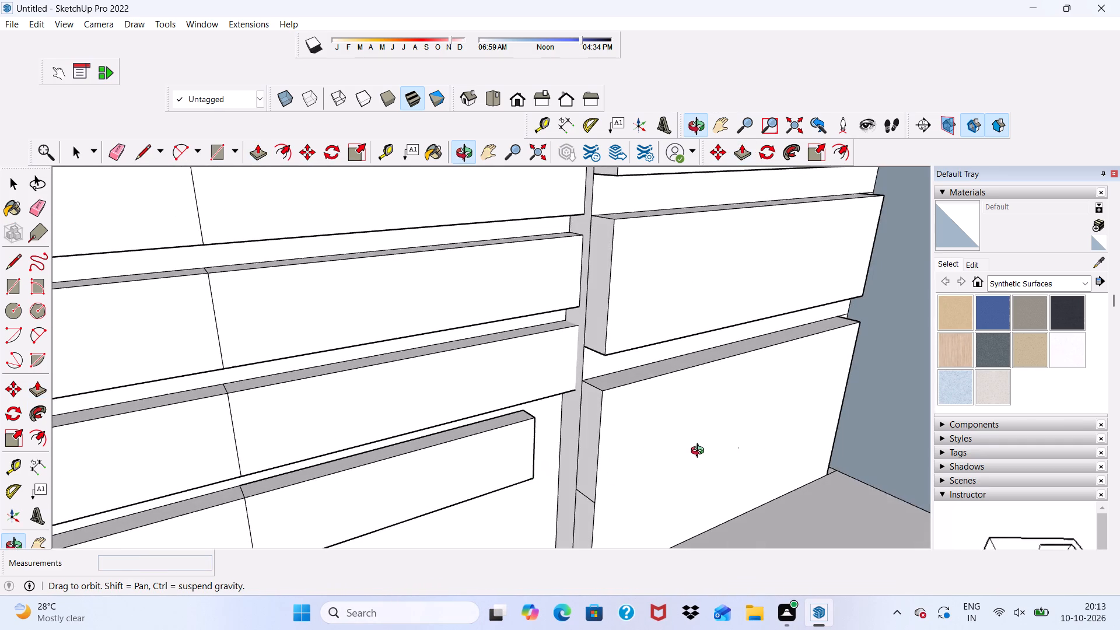
{"action": "middle_click_drag", "start_coordinate": [700, 452], "coordinate": [701, 452]}
{"action": "scroll", "coordinate": [592, 419], "scroll_direction": "up", "scroll_amount": 4}
{"action": "left_click", "coordinate": [610, 398]}
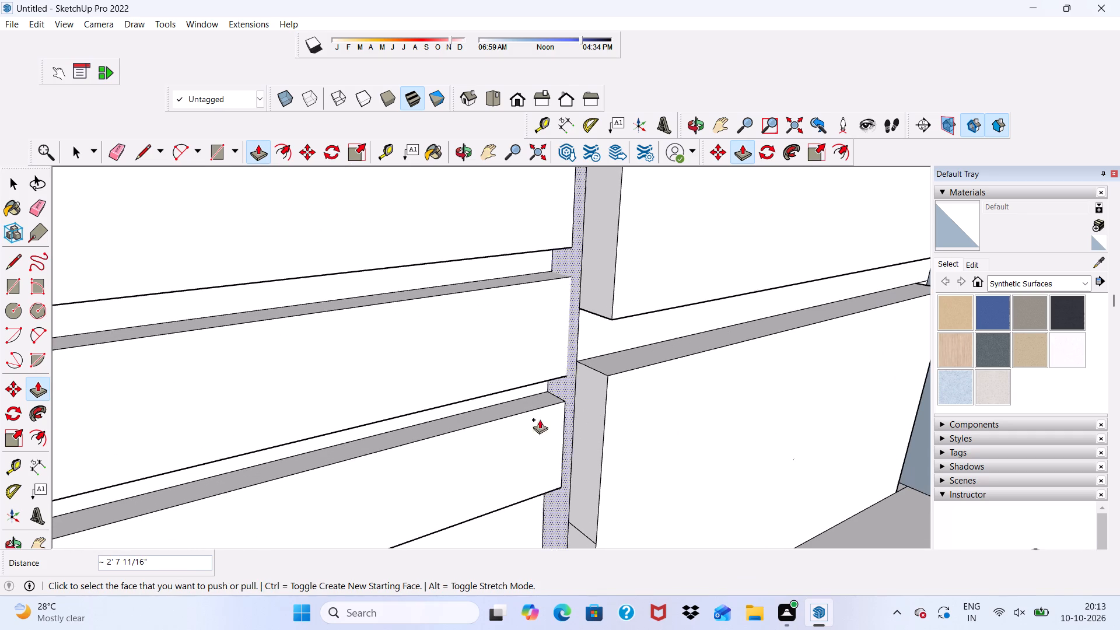
{"action": "scroll", "coordinate": [510, 438], "scroll_direction": "down", "scroll_amount": 8}
{"action": "left_click", "coordinate": [426, 471]}
{"action": "key", "text": "space"}
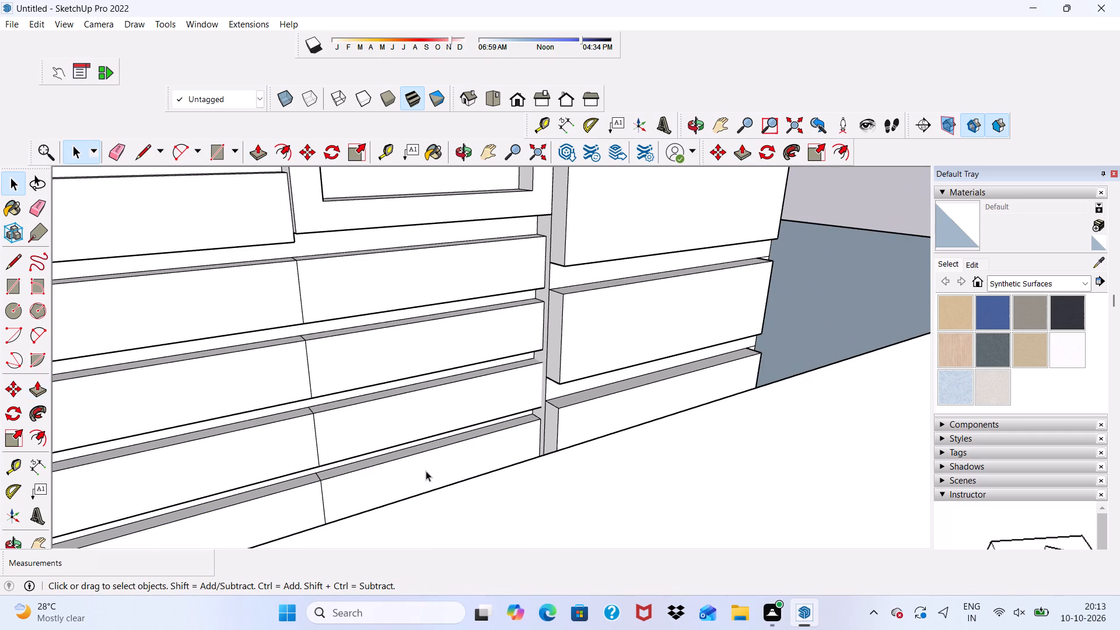
Erase the vertical seam lines on the front faces of the four extended strips below the window.
{"action": "left_click", "coordinate": [115, 150]}
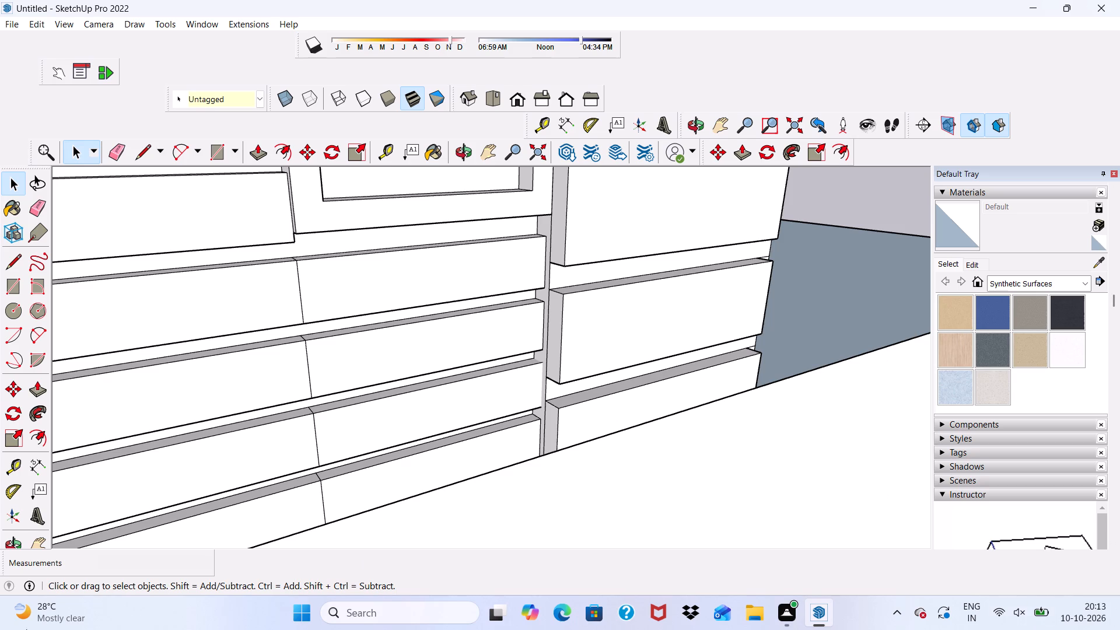
{"action": "left_click", "coordinate": [114, 149]}
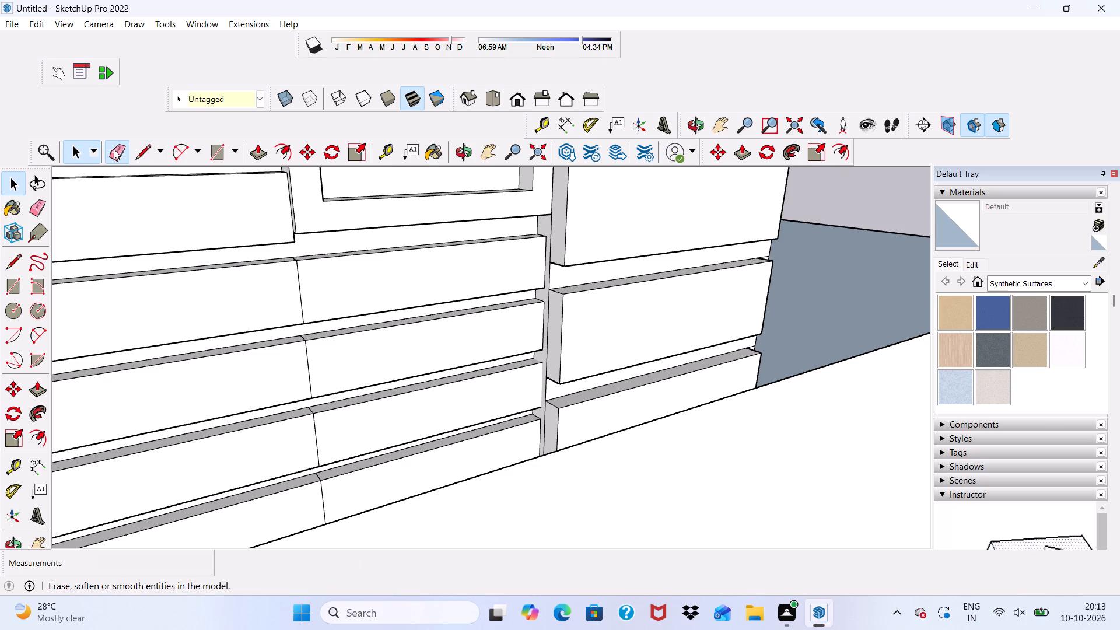
{"action": "left_click", "coordinate": [301, 283]}
{"action": "left_click_drag", "start_coordinate": [310, 355], "coordinate": [300, 372]}
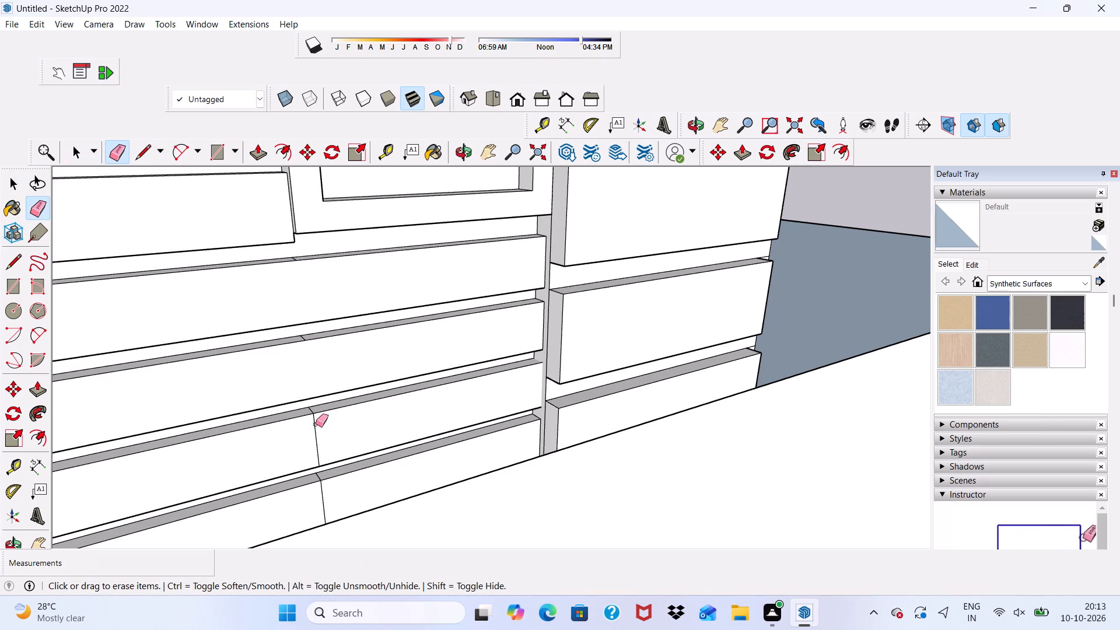
{"action": "left_click_drag", "start_coordinate": [316, 424], "coordinate": [317, 431]}
{"action": "left_click_drag", "start_coordinate": [323, 516], "coordinate": [325, 508]}
Erase the short seam lines across the top faces of the four extended strips below the window.
{"action": "scroll", "coordinate": [326, 484], "scroll_direction": "up", "scroll_amount": 9}
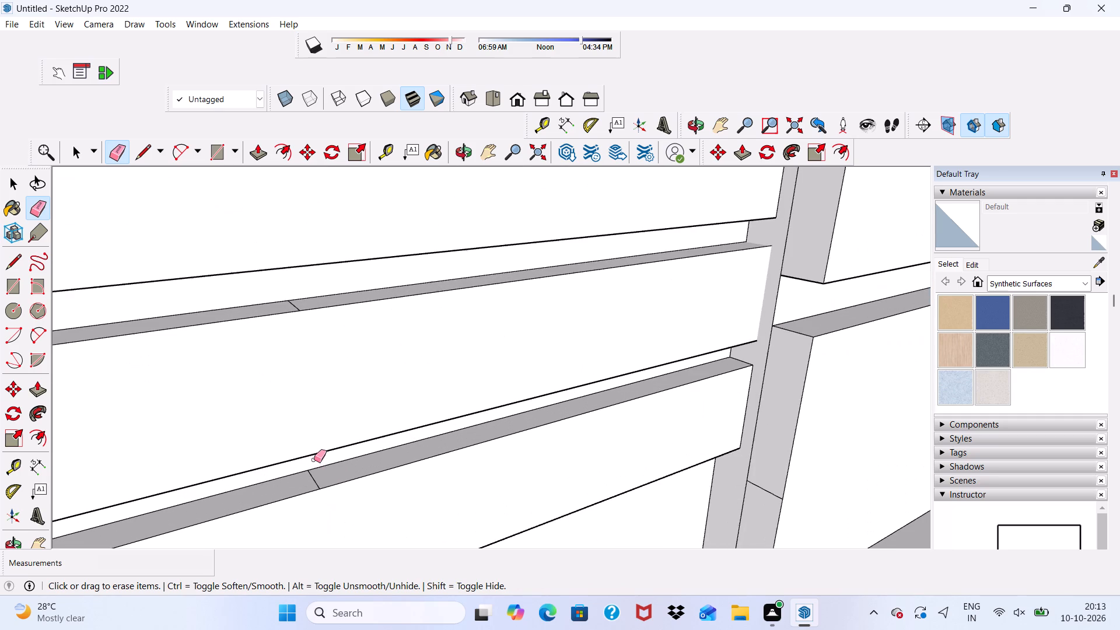
{"action": "left_click", "coordinate": [316, 482]}
{"action": "scroll", "coordinate": [304, 444], "scroll_direction": "down", "scroll_amount": 9}
{"action": "scroll", "coordinate": [272, 361], "scroll_direction": "up", "scroll_amount": 2}
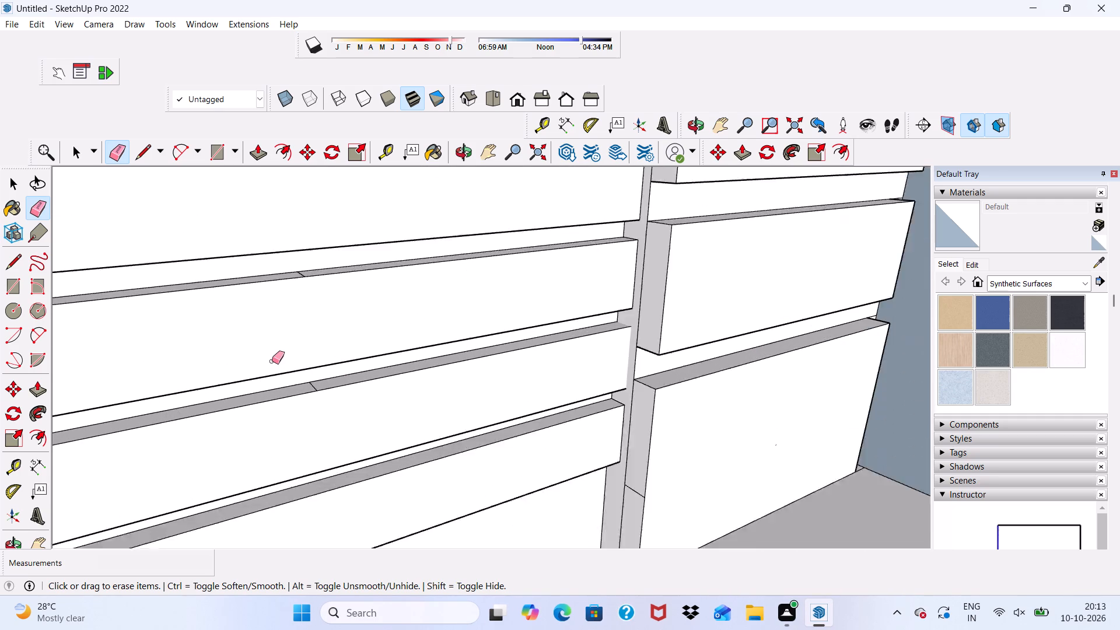
{"action": "scroll", "coordinate": [272, 361], "scroll_direction": "up", "scroll_amount": 7}
{"action": "left_click_drag", "start_coordinate": [316, 390], "coordinate": [327, 390]}
{"action": "scroll", "coordinate": [322, 390], "scroll_direction": "down", "scroll_amount": 9}
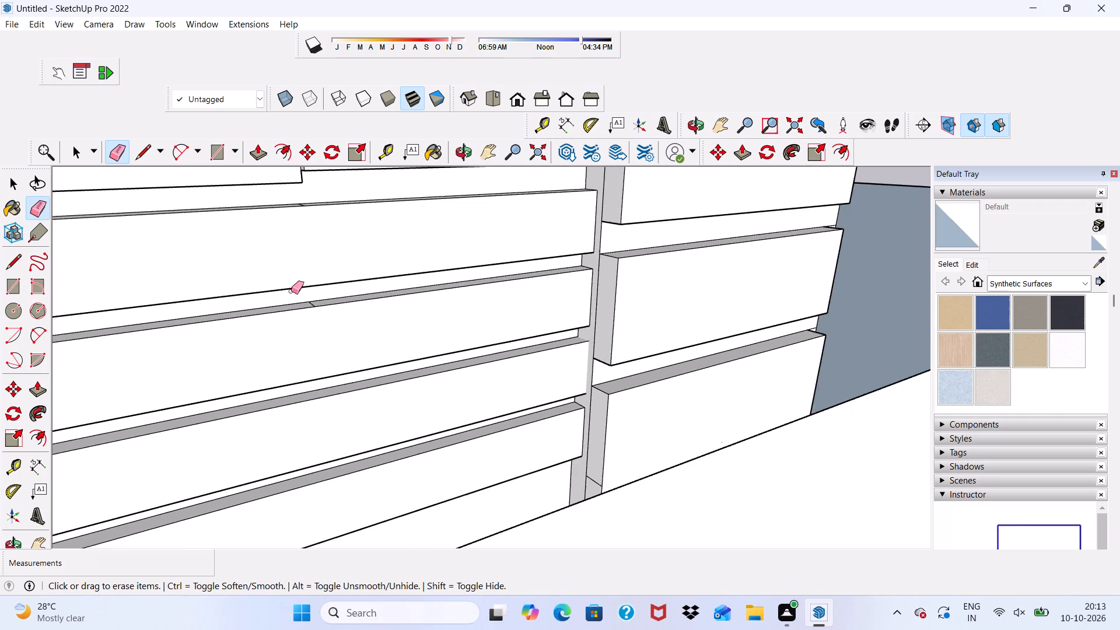
{"action": "scroll", "coordinate": [291, 291], "scroll_direction": "up", "scroll_amount": 10}
{"action": "left_click", "coordinate": [322, 324]}
{"action": "scroll", "coordinate": [325, 329], "scroll_direction": "down", "scroll_amount": 9}
{"action": "middle_click_drag", "start_coordinate": [368, 327], "coordinate": [348, 383]}
{"action": "scroll", "coordinate": [296, 278], "scroll_direction": "up", "scroll_amount": 4}
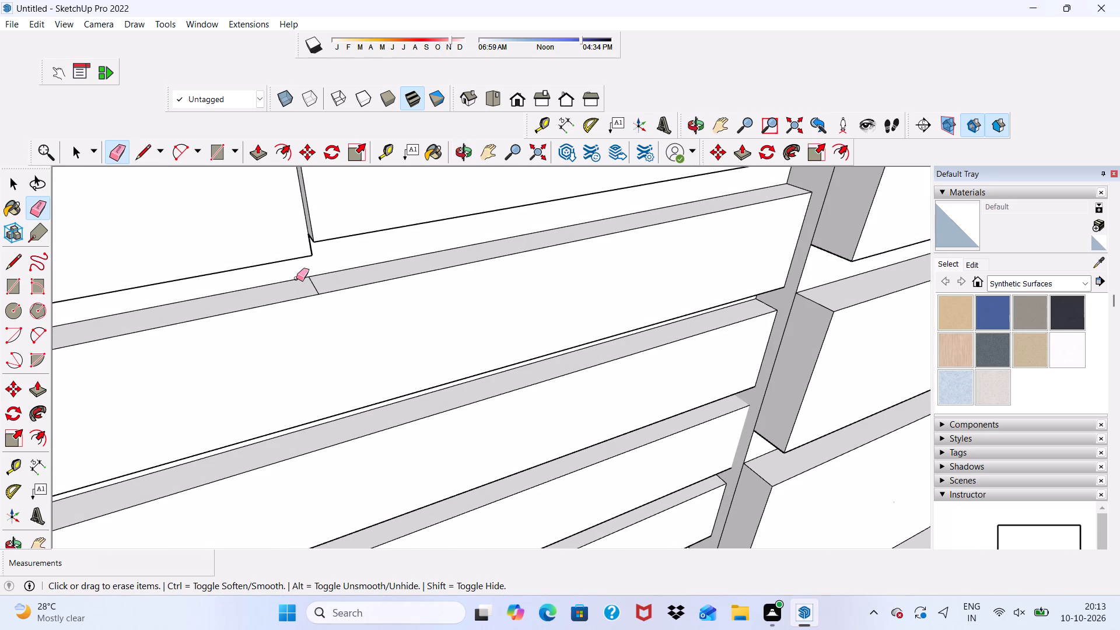
{"action": "left_click", "coordinate": [316, 284]}
{"action": "double_click", "coordinate": [313, 287]}
{"action": "scroll", "coordinate": [332, 281], "scroll_direction": "down", "scroll_amount": 4}
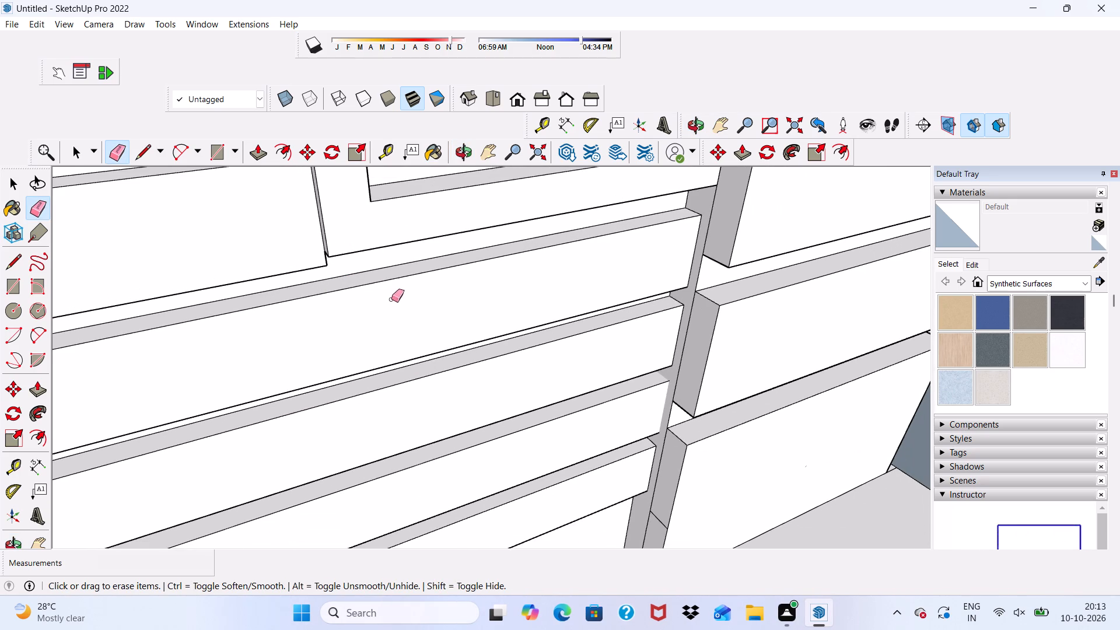
{"action": "scroll", "coordinate": [411, 341], "scroll_direction": "down", "scroll_amount": 1}
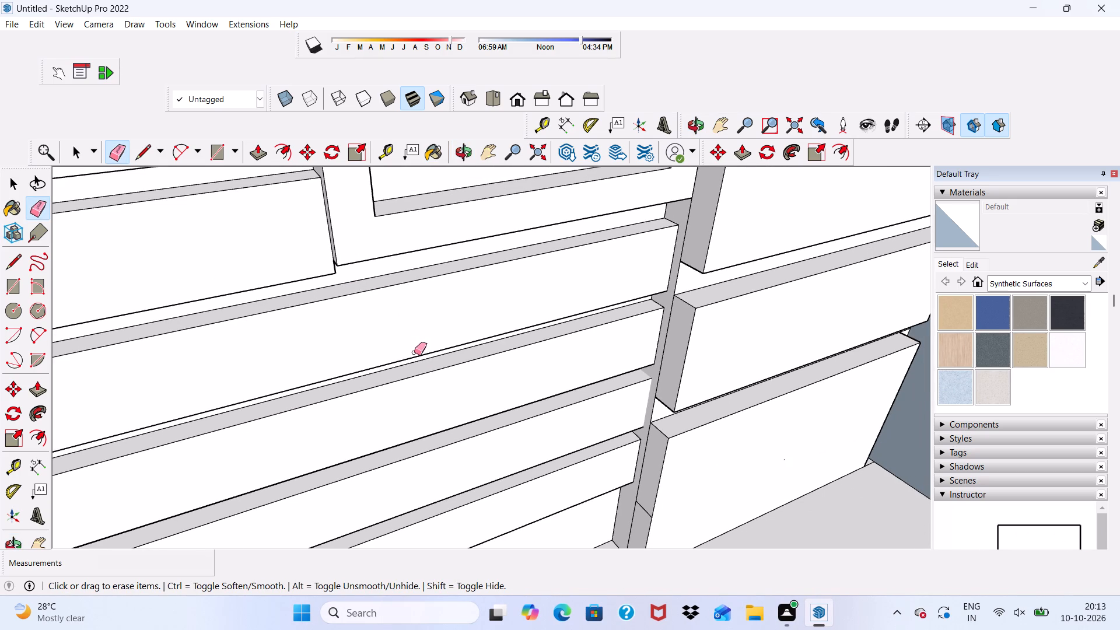
Erase the short seam lines across the undersides of three extended strips below the window.
{"action": "middle_click_drag", "start_coordinate": [414, 352], "coordinate": [303, 288]}
{"action": "scroll", "coordinate": [274, 478], "scroll_direction": "up", "scroll_amount": 5}
{"action": "middle_click_drag", "start_coordinate": [275, 461], "coordinate": [253, 329]}
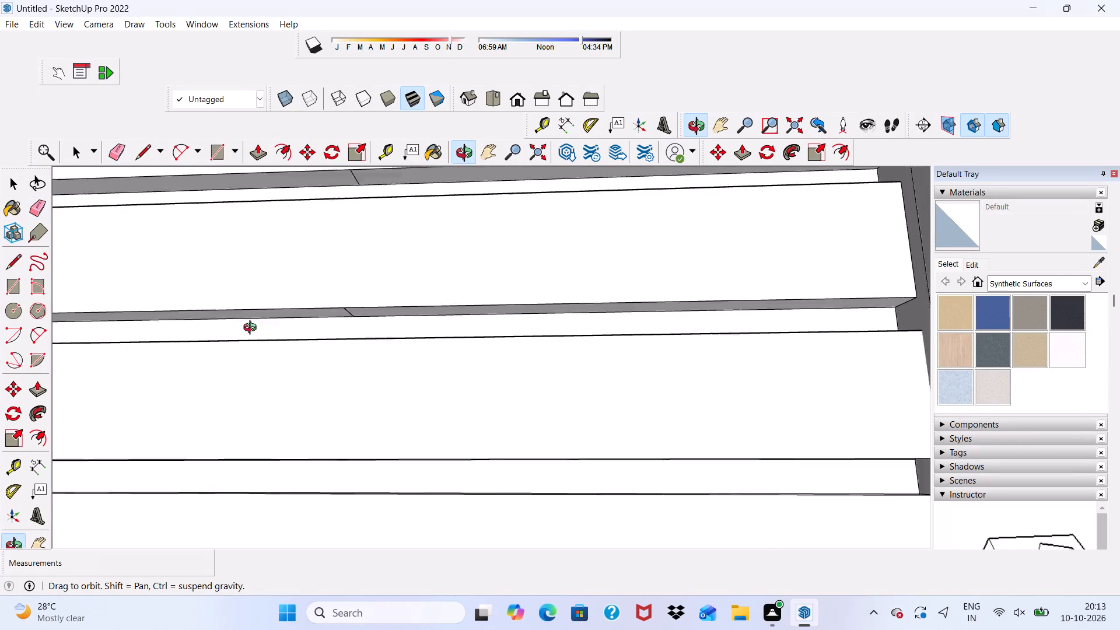
{"action": "middle_click_drag", "start_coordinate": [253, 329], "coordinate": [285, 222]}
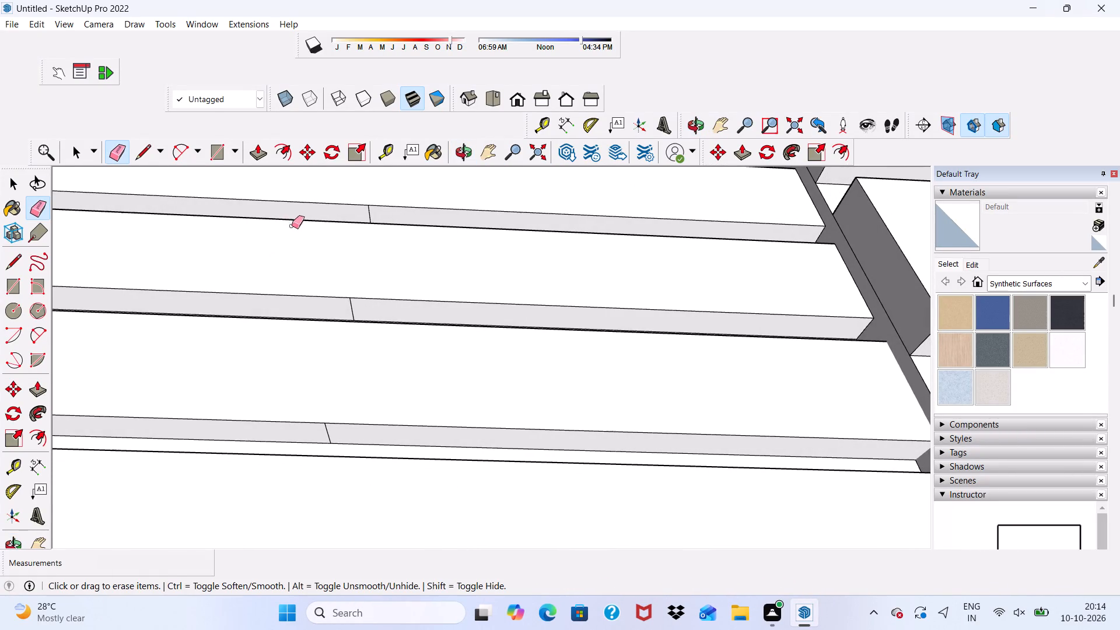
{"action": "scroll", "coordinate": [299, 226], "scroll_direction": "up", "scroll_amount": 4}
{"action": "left_click", "coordinate": [391, 206]}
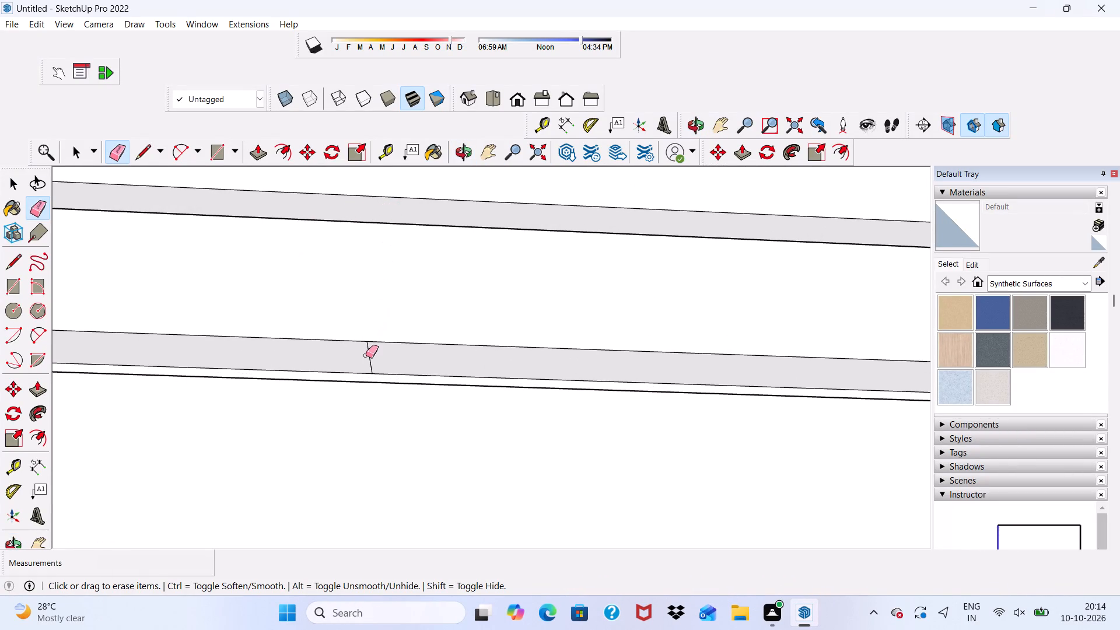
{"action": "left_click", "coordinate": [366, 355]}
{"action": "scroll", "coordinate": [362, 260], "scroll_direction": "down", "scroll_amount": 4}
{"action": "scroll", "coordinate": [343, 446], "scroll_direction": "up", "scroll_amount": 4}
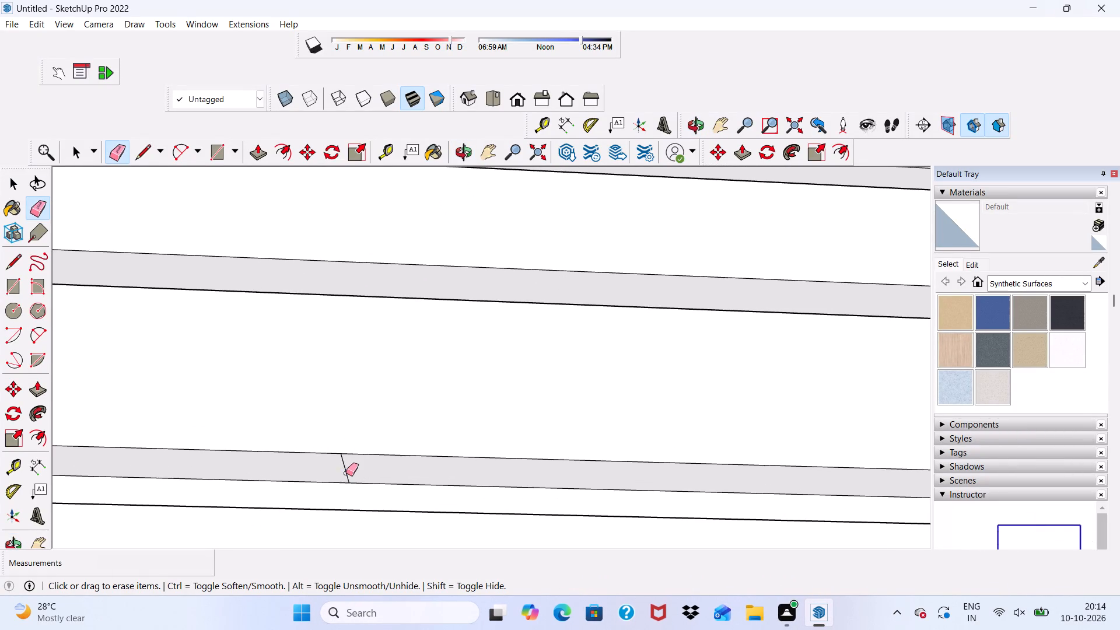
{"action": "left_click", "coordinate": [346, 473]}
Examine the upper recess cladding and the whole facade from the standard front view and from several angles.
{"action": "scroll", "coordinate": [315, 358], "scroll_direction": "down", "scroll_amount": 7}
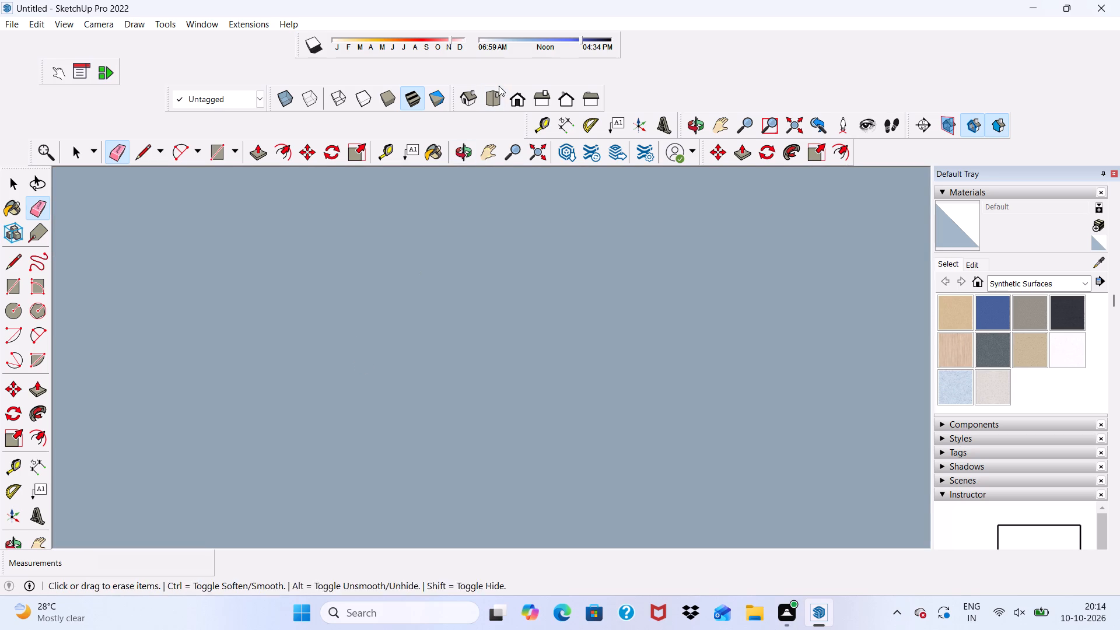
{"action": "left_click", "coordinate": [517, 97]}
{"action": "scroll", "coordinate": [491, 163], "scroll_direction": "down", "scroll_amount": 16}
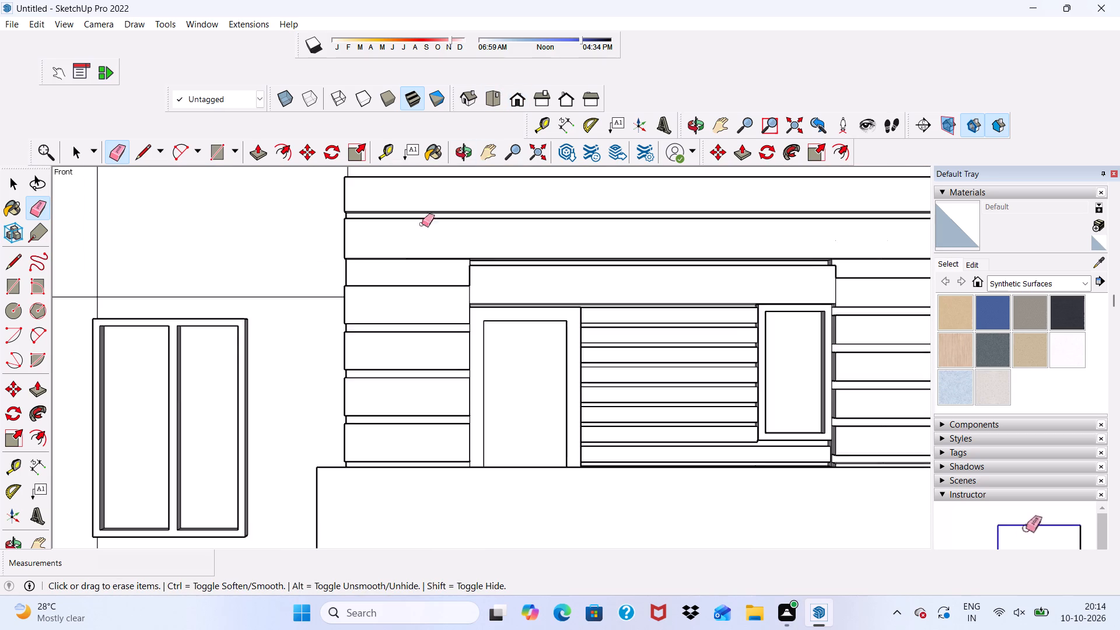
{"action": "scroll", "coordinate": [422, 224], "scroll_direction": "down", "scroll_amount": 2}
{"action": "scroll", "coordinate": [462, 261], "scroll_direction": "down", "scroll_amount": 3}
{"action": "scroll", "coordinate": [684, 299], "scroll_direction": "up", "scroll_amount": 3}
{"action": "key", "text": "space"}
{"action": "scroll", "coordinate": [538, 343], "scroll_direction": "down", "scroll_amount": 3}
{"action": "scroll", "coordinate": [519, 345], "scroll_direction": "up", "scroll_amount": 4}
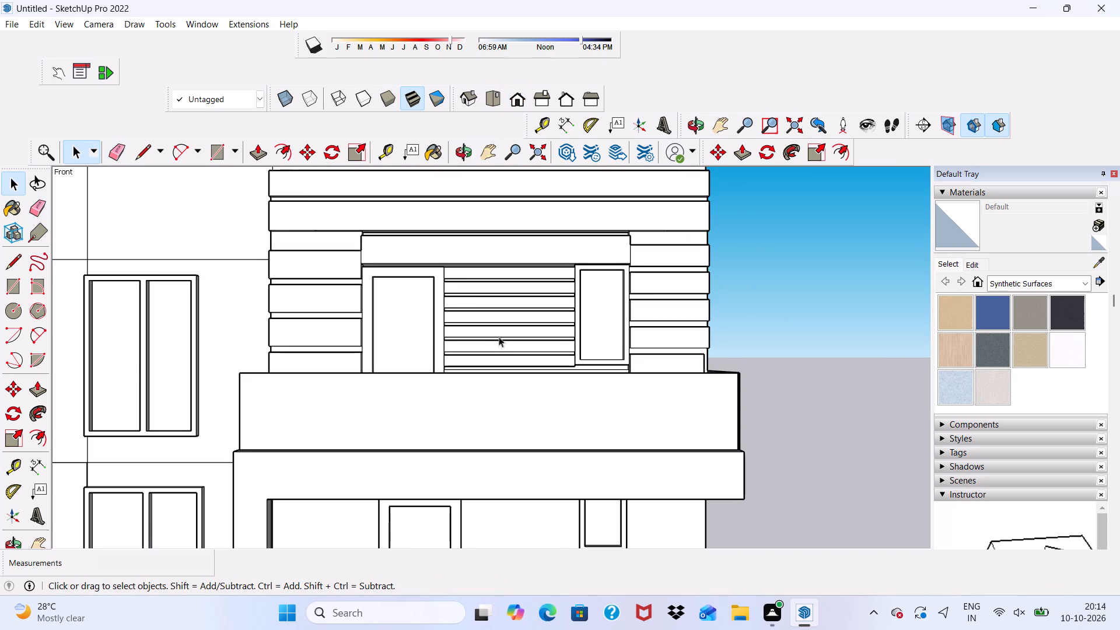
{"action": "scroll", "coordinate": [404, 241], "scroll_direction": "down", "scroll_amount": 7}
{"action": "middle_click_drag", "start_coordinate": [411, 296], "coordinate": [340, 335]}
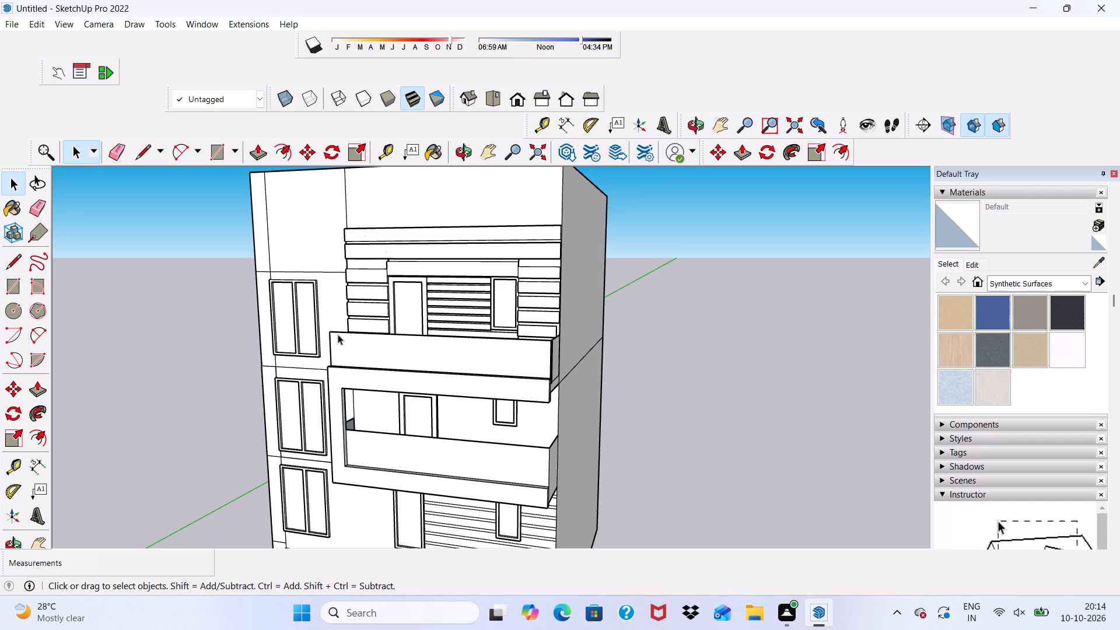
{"action": "scroll", "coordinate": [338, 334], "scroll_direction": "up", "scroll_amount": 2}
{"action": "scroll", "coordinate": [377, 407], "scroll_direction": "down", "scroll_amount": 4}
{"action": "scroll", "coordinate": [563, 212], "scroll_direction": "down", "scroll_amount": 1}
{"action": "middle_click_drag", "start_coordinate": [523, 228], "coordinate": [348, 332]}
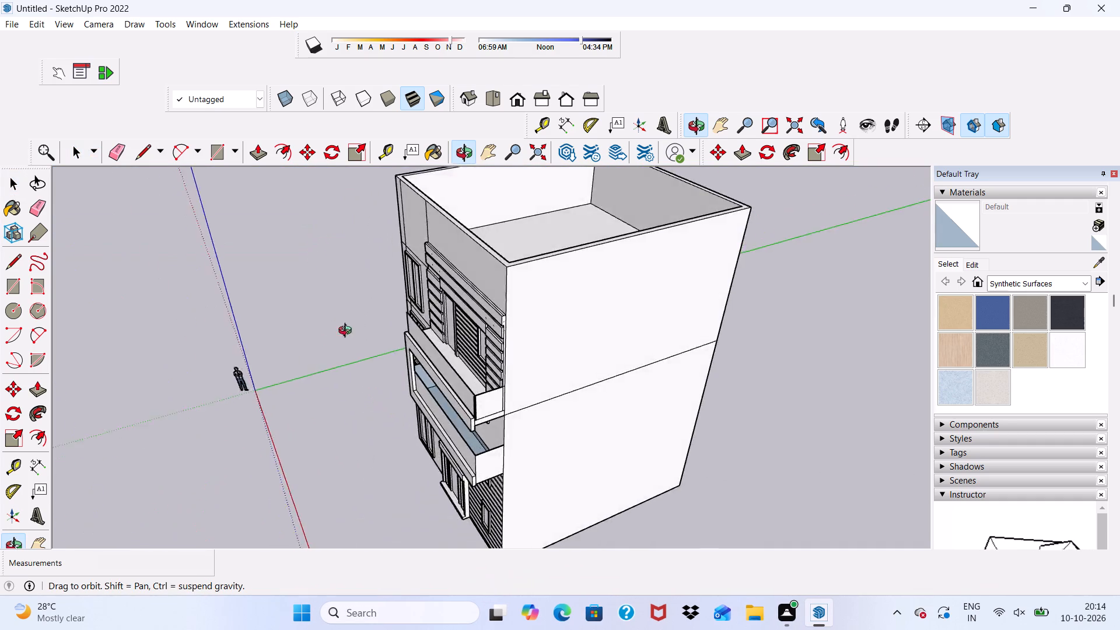
{"action": "middle_click_drag", "start_coordinate": [348, 332], "coordinate": [394, 459]}
{"action": "scroll", "coordinate": [477, 239], "scroll_direction": "up", "scroll_amount": 5}
{"action": "middle_click_drag", "start_coordinate": [401, 318], "coordinate": [573, 173]}
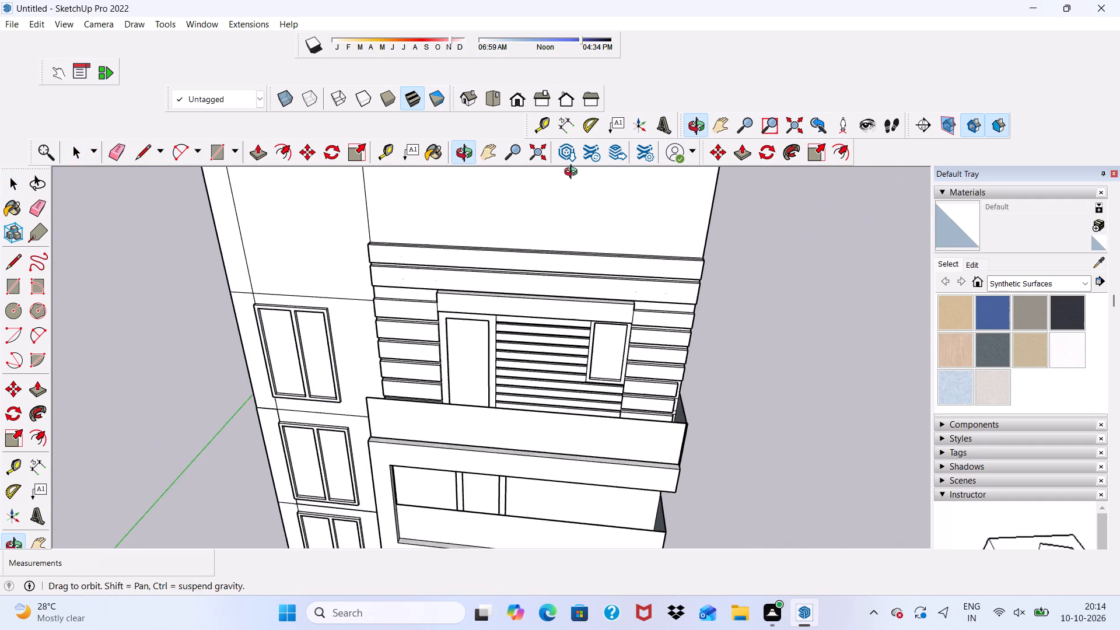
{"action": "middle_click_drag", "start_coordinate": [573, 173], "coordinate": [578, 166]}
{"action": "scroll", "coordinate": [513, 220], "scroll_direction": "up", "scroll_amount": 5}
{"action": "middle_click_drag", "start_coordinate": [430, 232], "coordinate": [477, 127]}
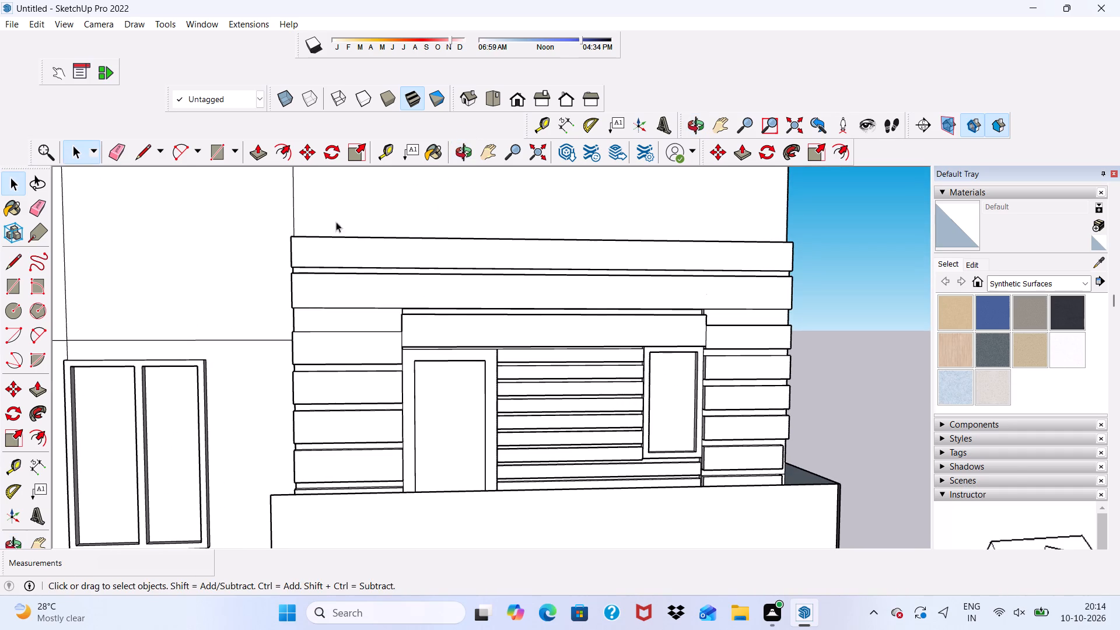
Erase the horizontal line across the wall above the upper double window beside the clad recess.
{"action": "left_click", "coordinate": [119, 153]}
{"action": "left_click_drag", "start_coordinate": [192, 334], "coordinate": [202, 347]}
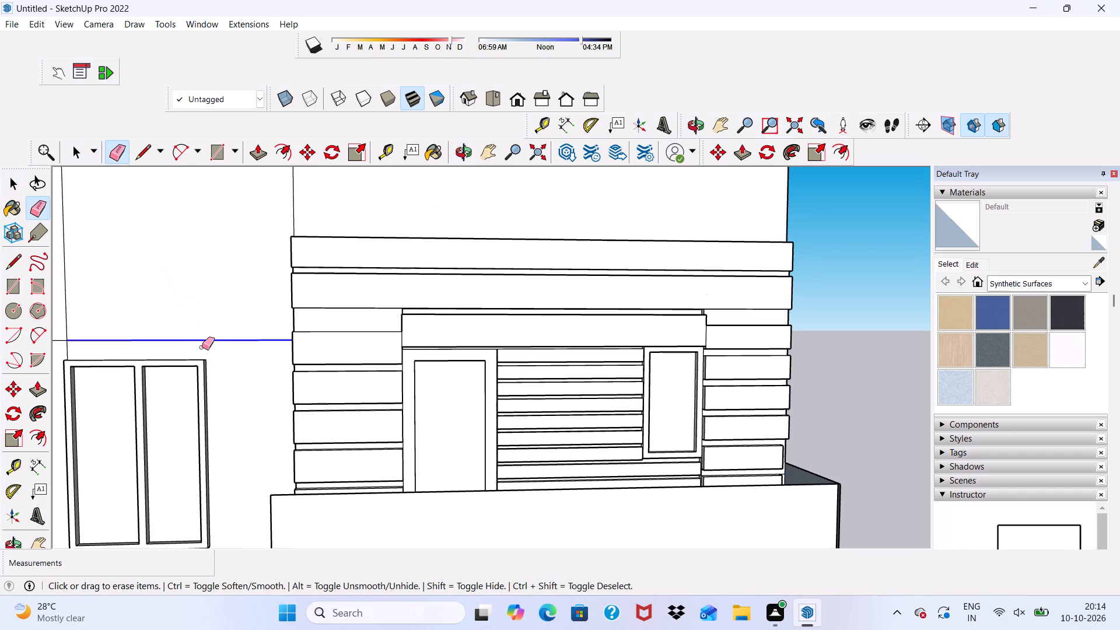
{"action": "left_click_drag", "start_coordinate": [202, 347], "coordinate": [202, 348]}
{"action": "scroll", "coordinate": [209, 317], "scroll_direction": "down", "scroll_amount": 6}
{"action": "scroll", "coordinate": [315, 335], "scroll_direction": "up", "scroll_amount": 1}
{"action": "key", "text": "space"}
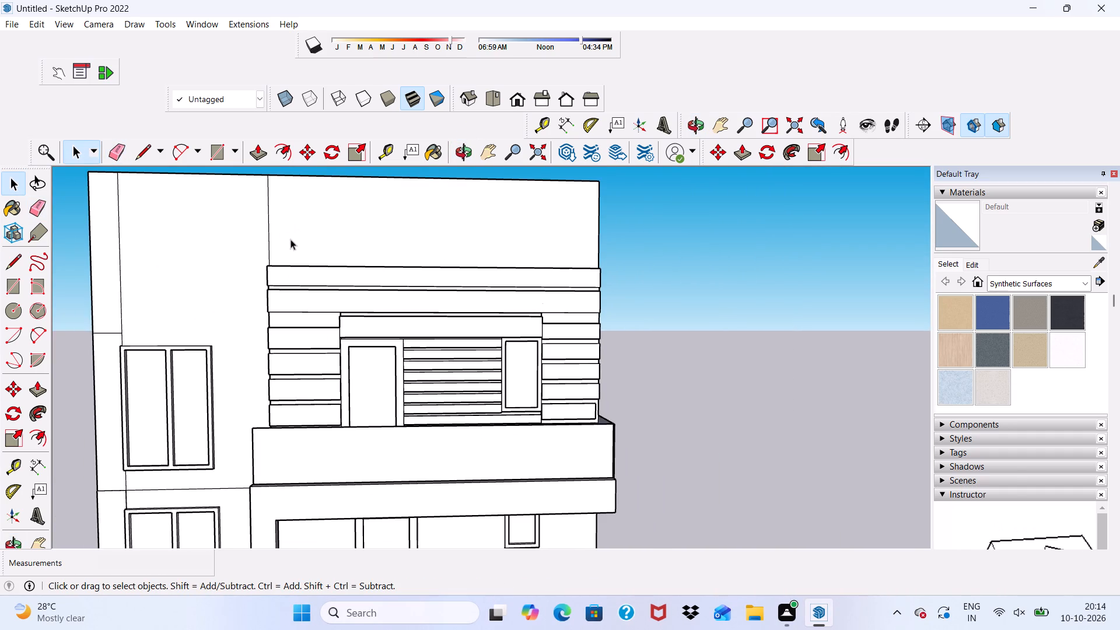
Push/Pull the top face of the front parapet wall upward by 3'.
{"action": "scroll", "coordinate": [354, 249], "scroll_direction": "down", "scroll_amount": 3}
{"action": "middle_click_drag", "start_coordinate": [357, 265], "coordinate": [356, 183]}
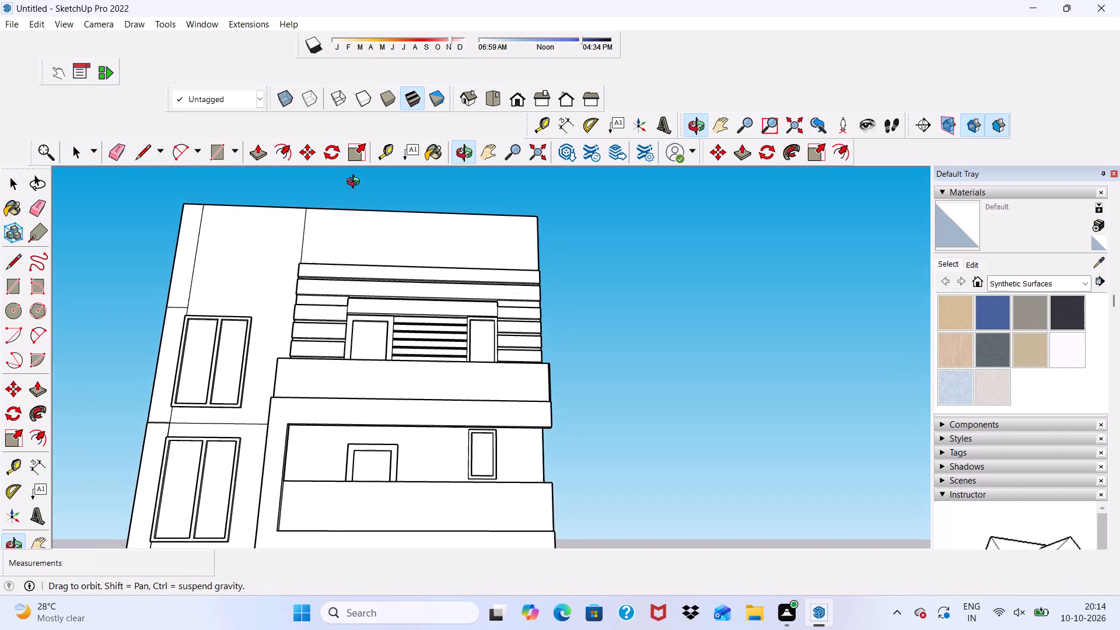
{"action": "middle_click_drag", "start_coordinate": [356, 183], "coordinate": [346, 466]}
{"action": "scroll", "coordinate": [285, 225], "scroll_direction": "up", "scroll_amount": 5}
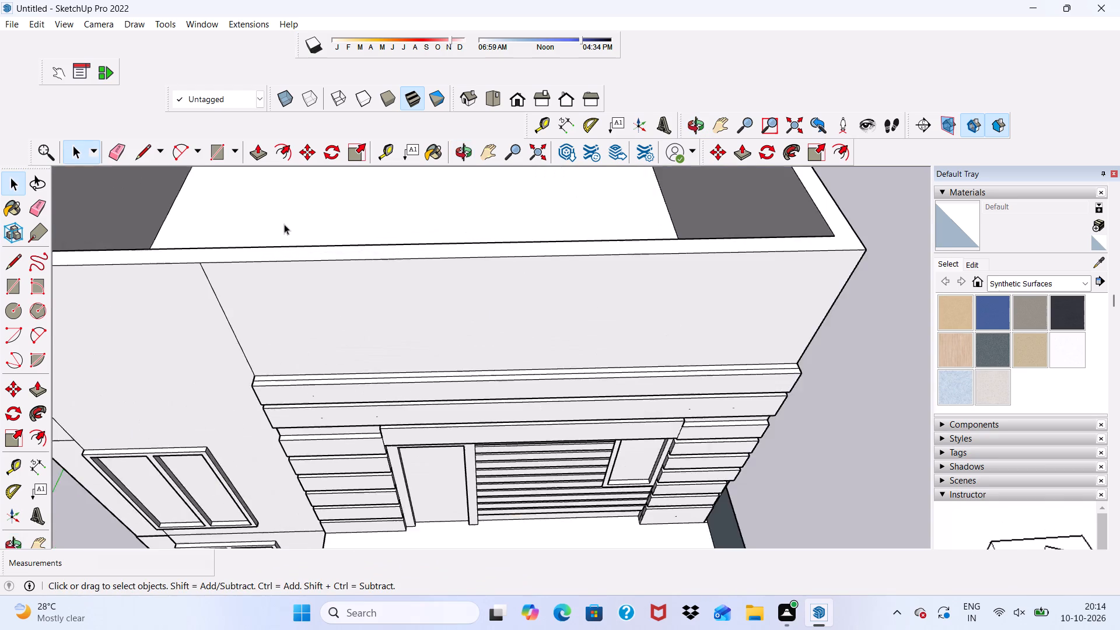
{"action": "scroll", "coordinate": [284, 224], "scroll_direction": "up", "scroll_amount": 6}
{"action": "scroll", "coordinate": [278, 268], "scroll_direction": "down", "scroll_amount": 1}
{"action": "left_click", "coordinate": [265, 314]}
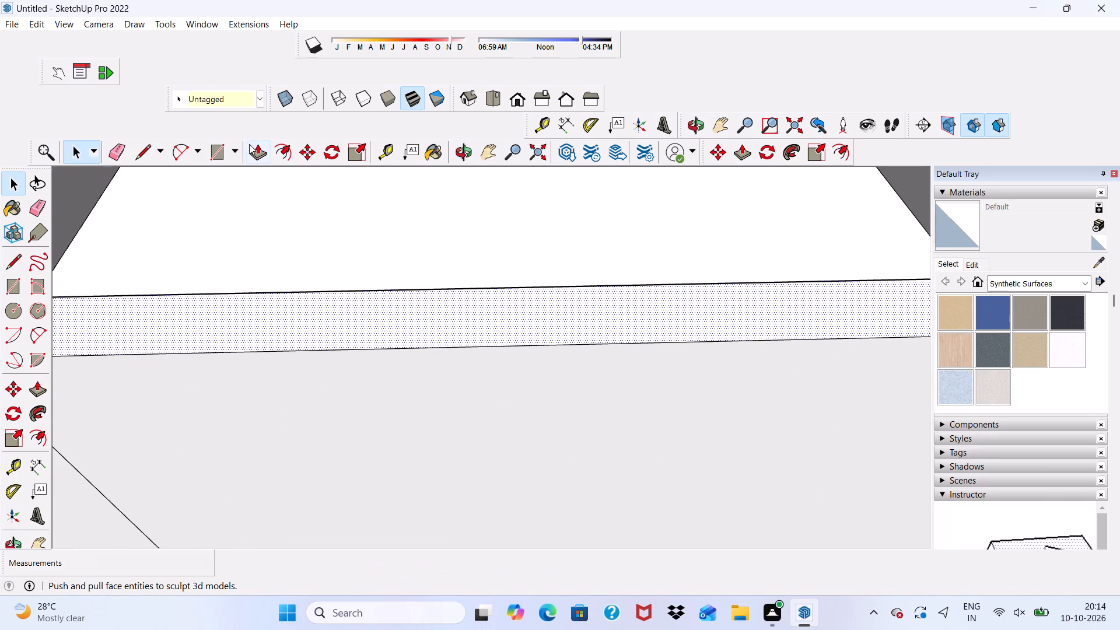
{"action": "left_click", "coordinate": [255, 151]}
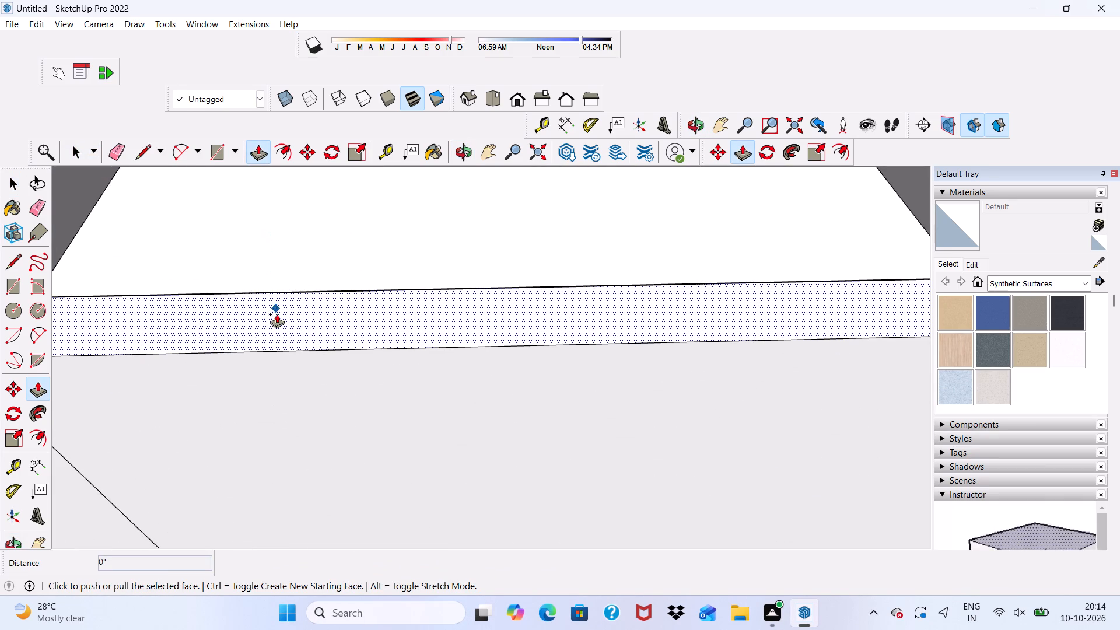
{"action": "left_click", "coordinate": [279, 318]}
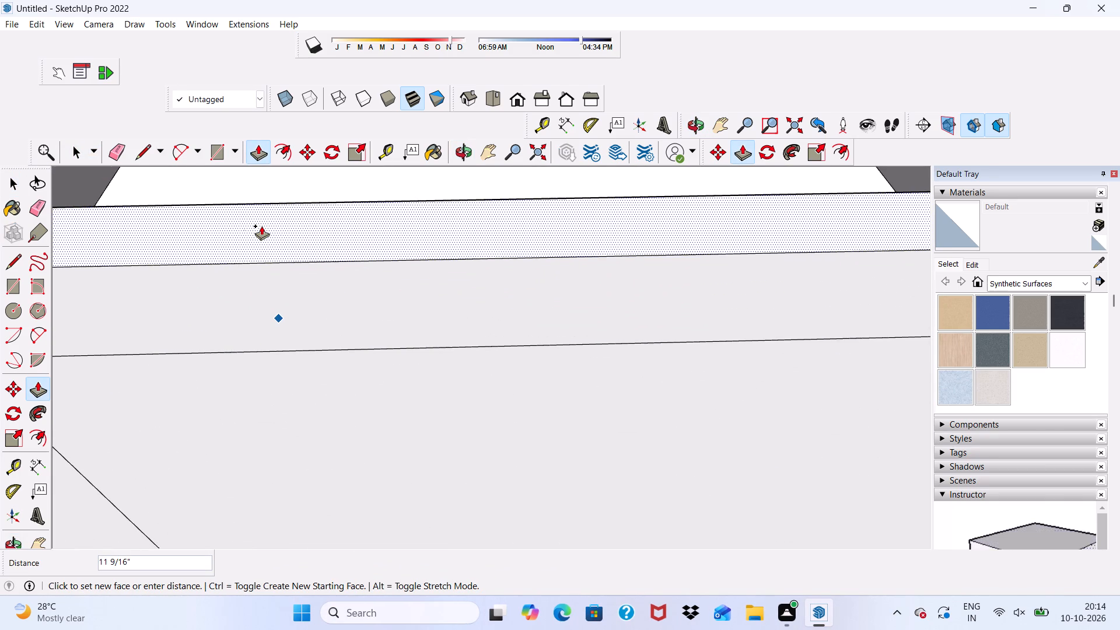
{"action": "type", "text": "3'"}
{"action": "key", "text": "Return"}
{"action": "scroll", "coordinate": [297, 282], "scroll_direction": "down", "scroll_amount": 1}
{"action": "key", "text": "space"}
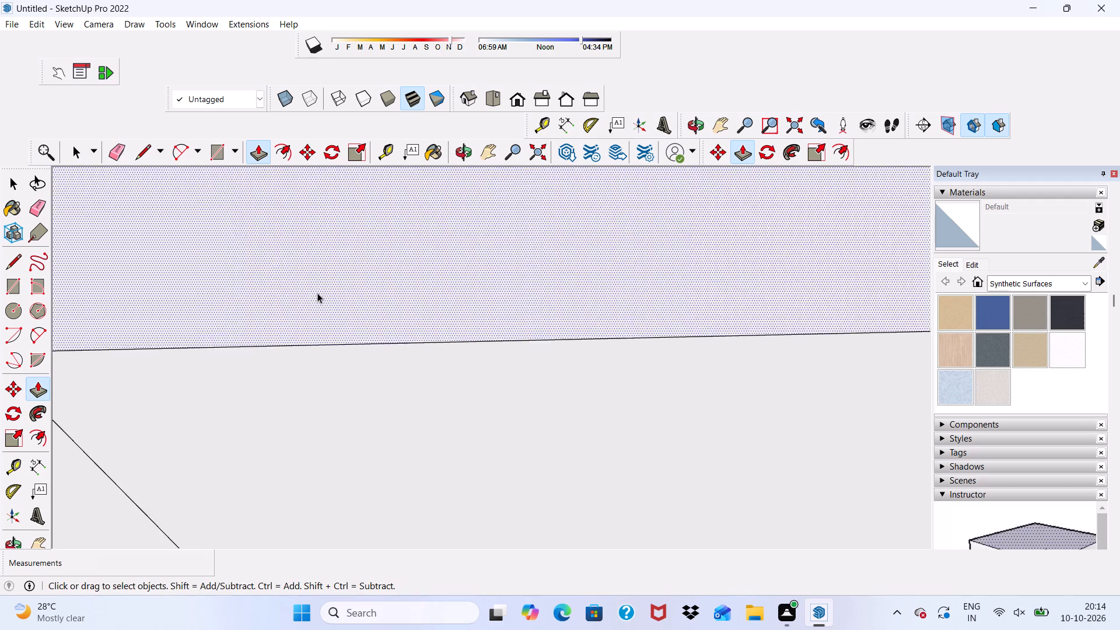
Erase the lengthwise line running along the top ledge of the uppermost cladding strip.
{"action": "scroll", "coordinate": [262, 313], "scroll_direction": "down", "scroll_amount": 10}
{"action": "scroll", "coordinate": [305, 440], "scroll_direction": "up", "scroll_amount": 6}
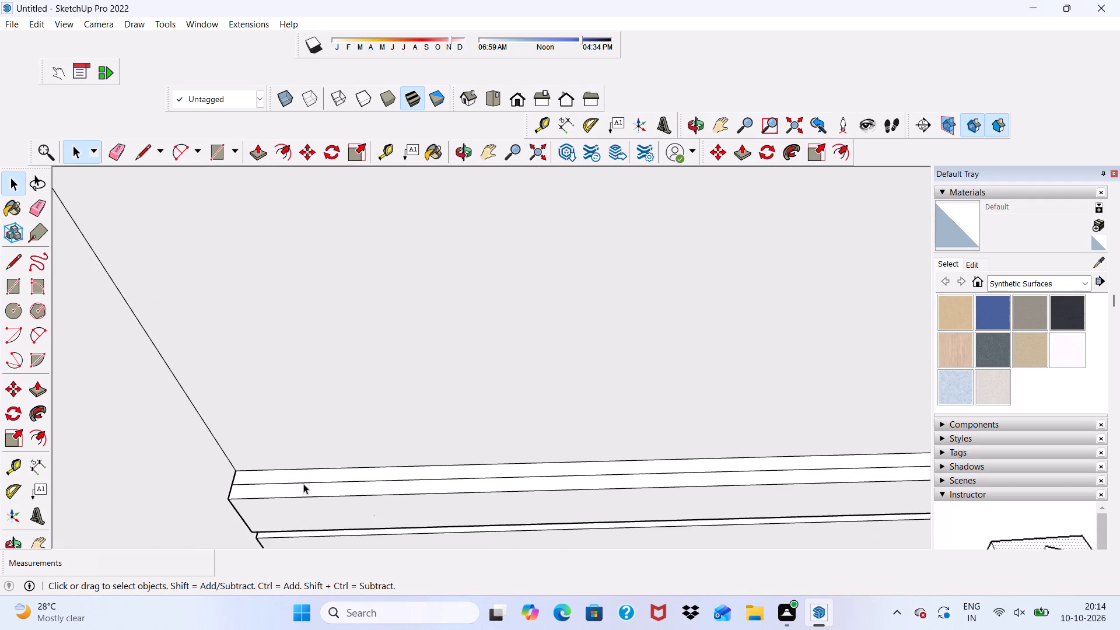
{"action": "scroll", "coordinate": [298, 501], "scroll_direction": "up", "scroll_amount": 4}
{"action": "left_click", "coordinate": [117, 152]}
{"action": "left_click", "coordinate": [311, 474]}
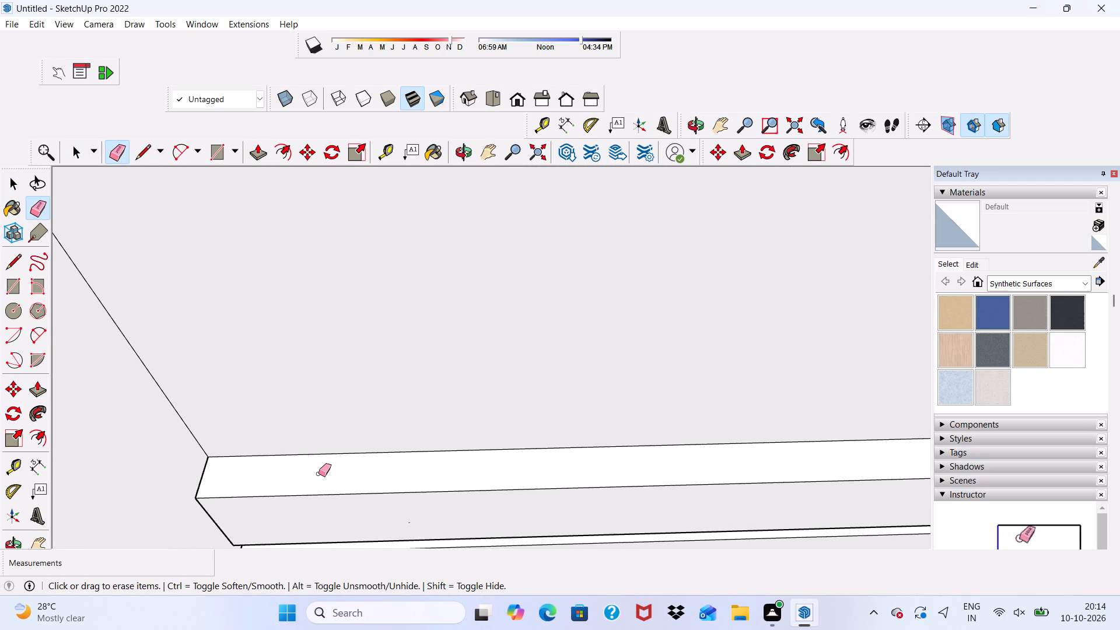
{"action": "scroll", "coordinate": [411, 481], "scroll_direction": "down", "scroll_amount": 4}
{"action": "scroll", "coordinate": [397, 412], "scroll_direction": "down", "scroll_amount": 3}
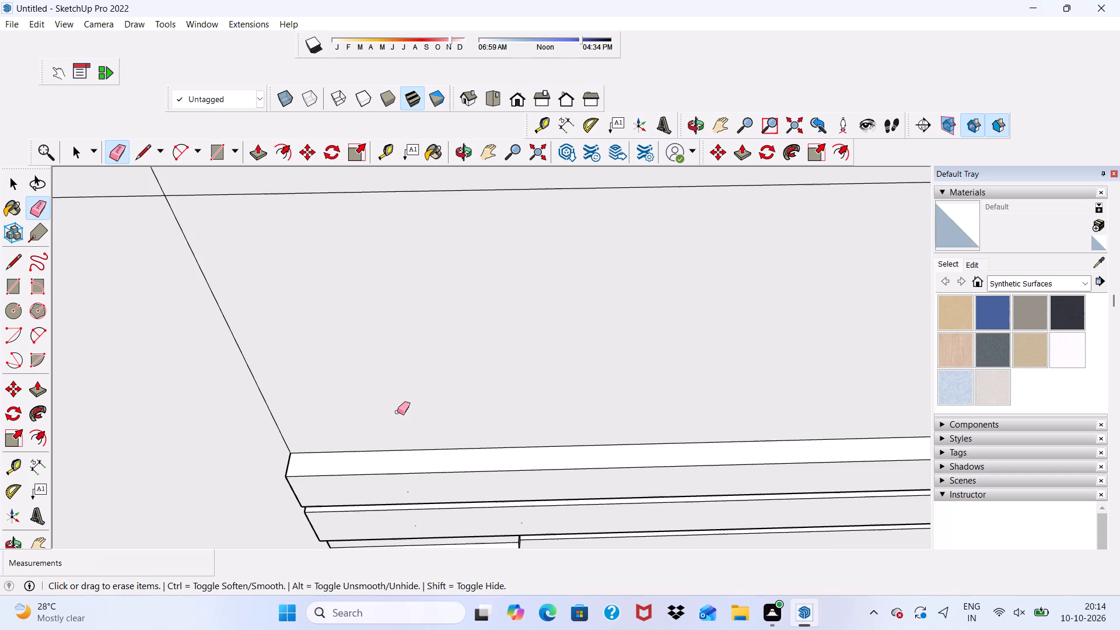
{"action": "key", "text": "space"}
Erase the horizontal seam line across the raised wall directly above the cladding strips.
{"action": "scroll", "coordinate": [386, 378], "scroll_direction": "down", "scroll_amount": 8}
{"action": "middle_click_drag", "start_coordinate": [406, 418], "coordinate": [405, 325]}
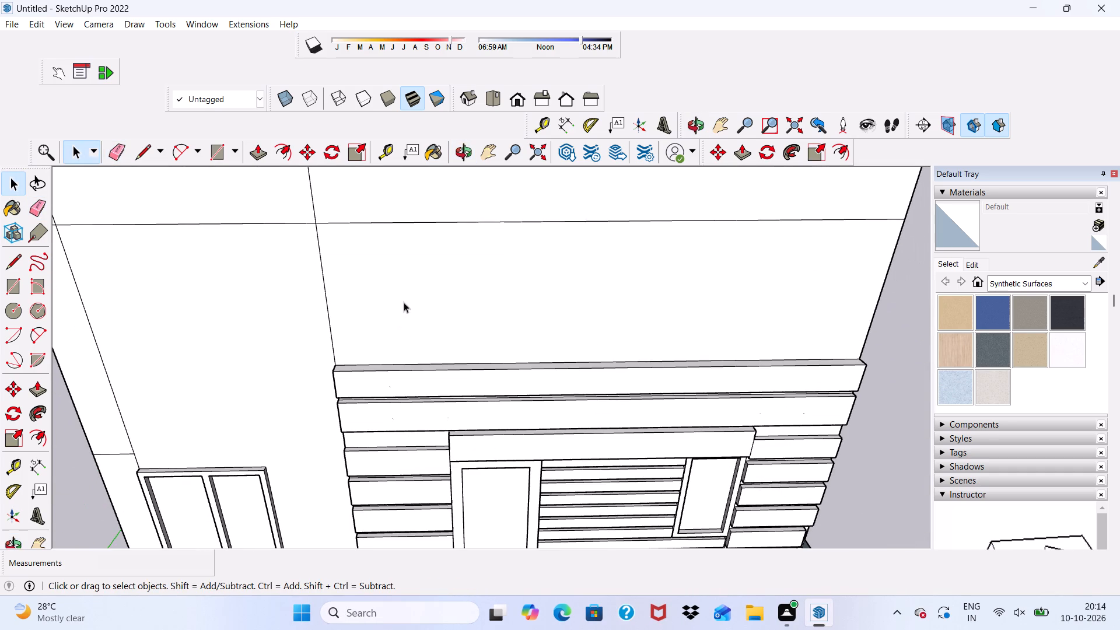
{"action": "left_click", "coordinate": [114, 144]}
{"action": "left_click_drag", "start_coordinate": [359, 213], "coordinate": [363, 219]}
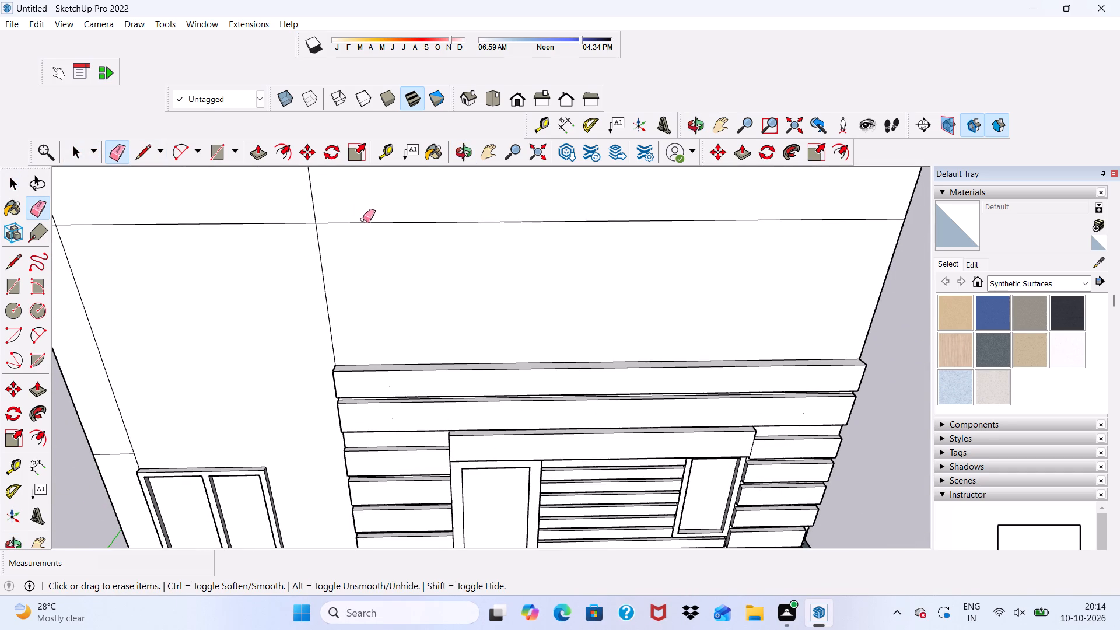
{"action": "left_click_drag", "start_coordinate": [363, 219], "coordinate": [367, 232]}
{"action": "scroll", "coordinate": [335, 246], "scroll_direction": "down", "scroll_amount": 4}
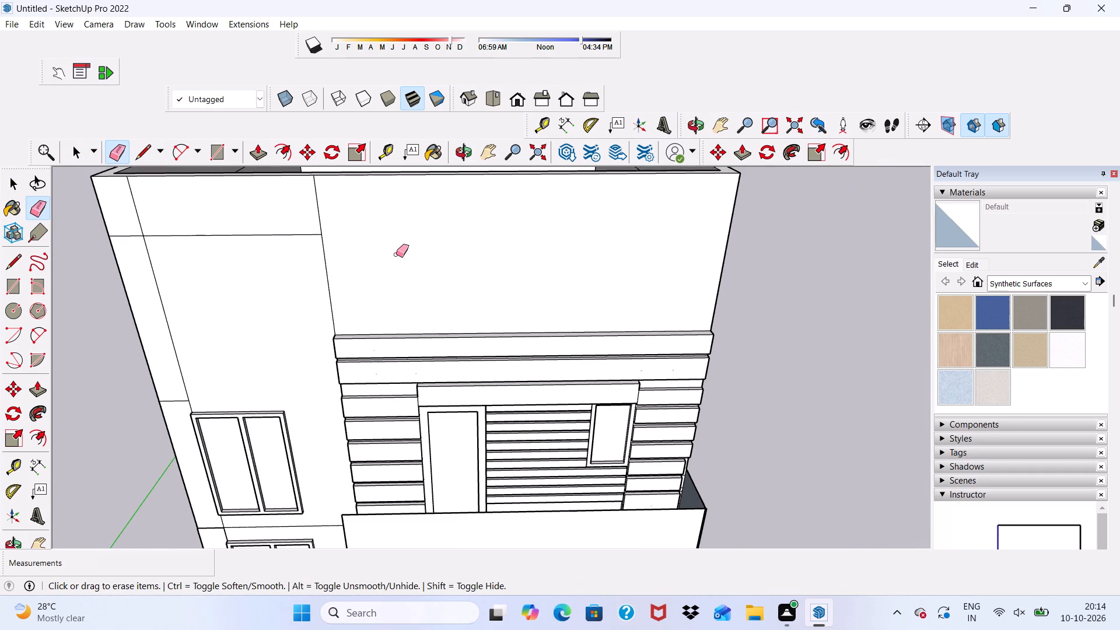
{"action": "key", "text": "space"}
Draw a 3' by 7' door rectangle on the blank wall, standing on the uppermost cladding strip.
{"action": "scroll", "coordinate": [397, 254], "scroll_direction": "up", "scroll_amount": 1}
{"action": "scroll", "coordinate": [397, 254], "scroll_direction": "down", "scroll_amount": 2}
{"action": "middle_click_drag", "start_coordinate": [398, 258], "coordinate": [381, 211]}
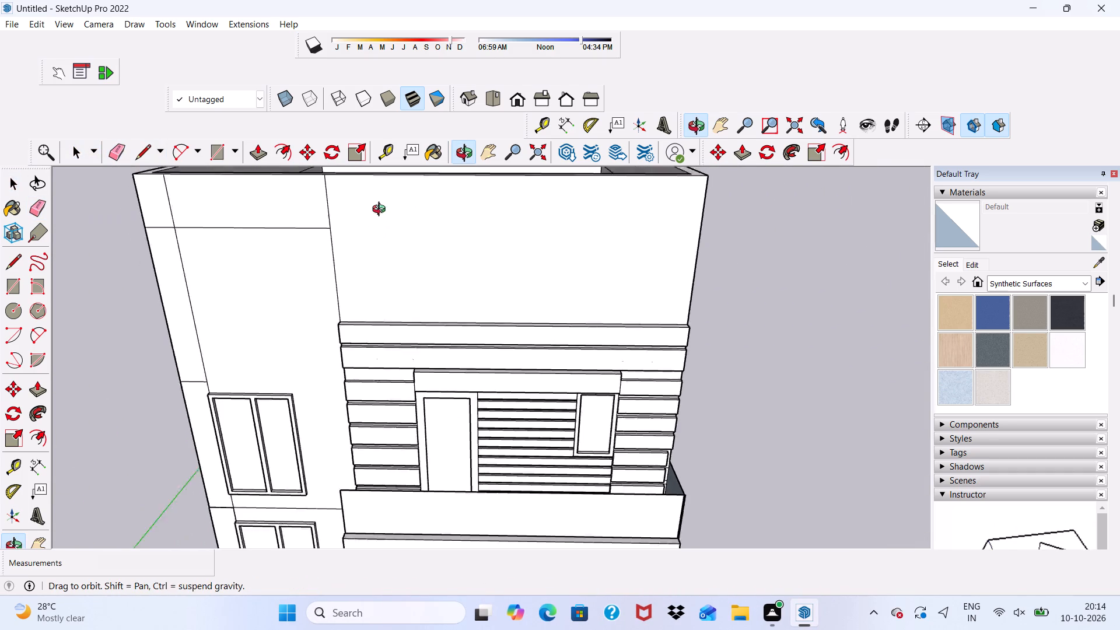
{"action": "middle_click_drag", "start_coordinate": [381, 211], "coordinate": [391, 117]}
{"action": "scroll", "coordinate": [414, 225], "scroll_direction": "up", "scroll_amount": 4}
{"action": "middle_click_drag", "start_coordinate": [412, 229], "coordinate": [399, 362]}
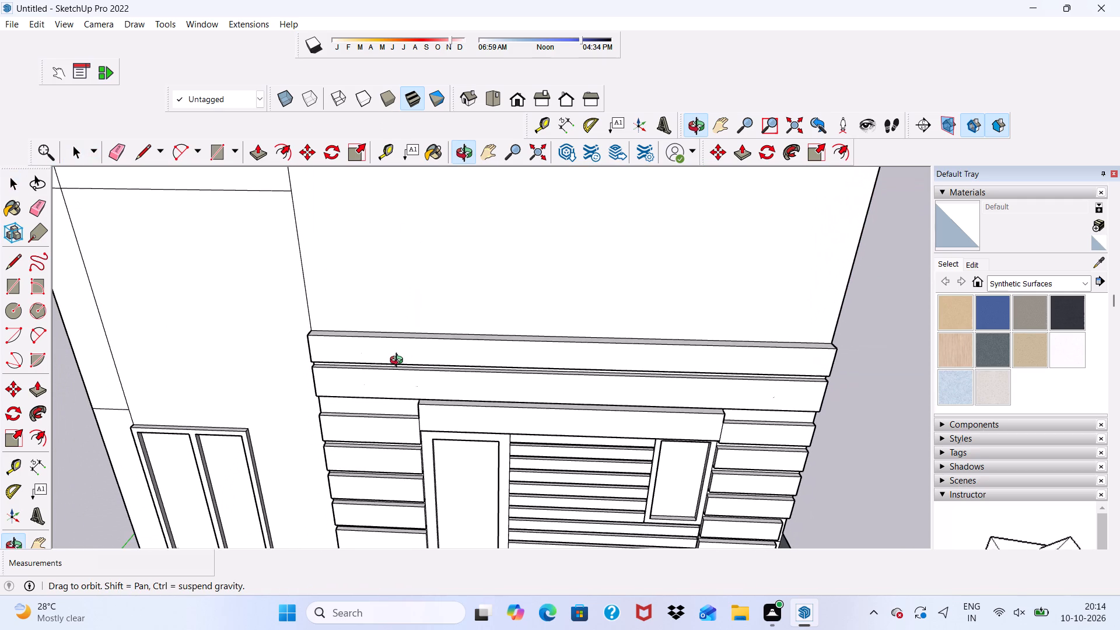
{"action": "middle_click_drag", "start_coordinate": [399, 362], "coordinate": [391, 361]}
{"action": "left_click", "coordinate": [218, 149]}
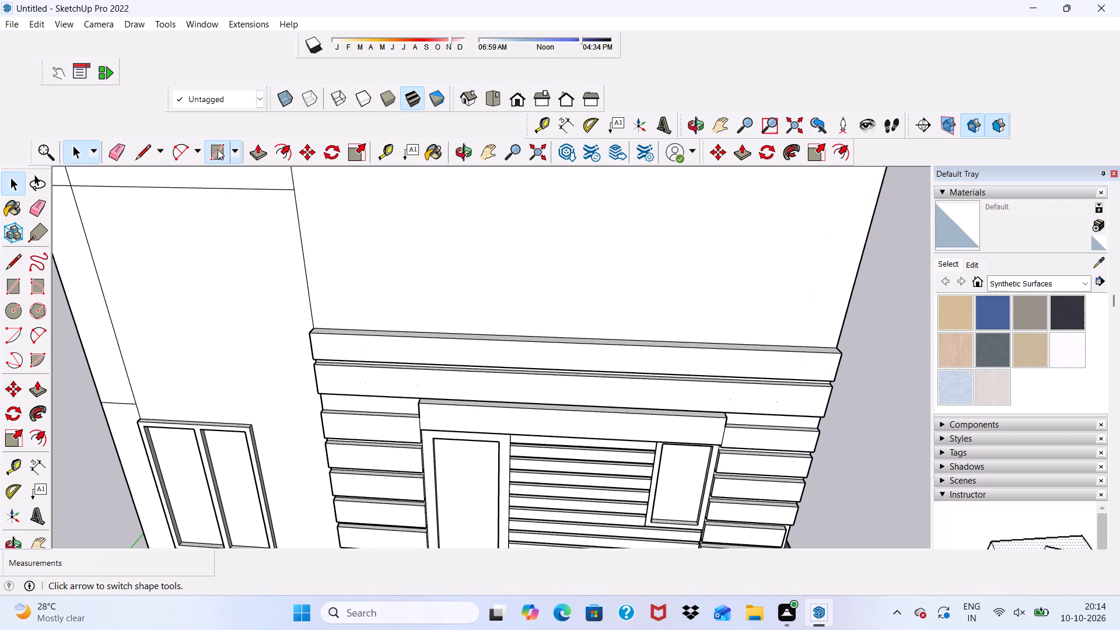
{"action": "left_click", "coordinate": [425, 330]}
{"action": "scroll", "coordinate": [451, 283], "scroll_direction": "down", "scroll_amount": 5}
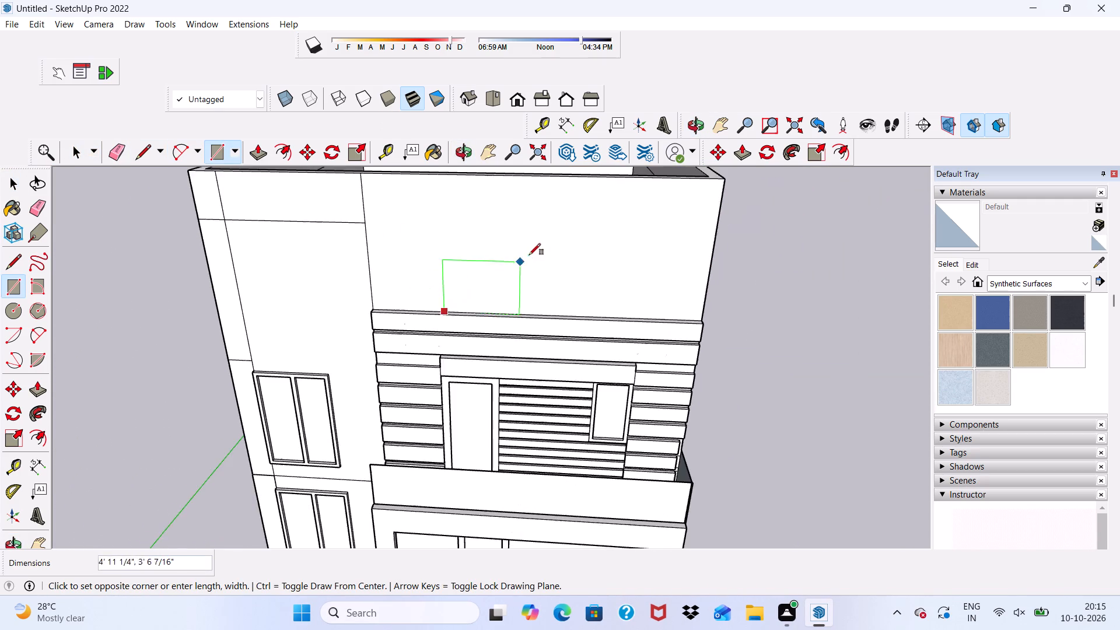
{"action": "scroll", "coordinate": [531, 236], "scroll_direction": "down", "scroll_amount": 3}
{"action": "middle_click_drag", "start_coordinate": [531, 236], "coordinate": [526, 187]}
{"action": "scroll", "coordinate": [520, 187], "scroll_direction": "up", "scroll_amount": 1}
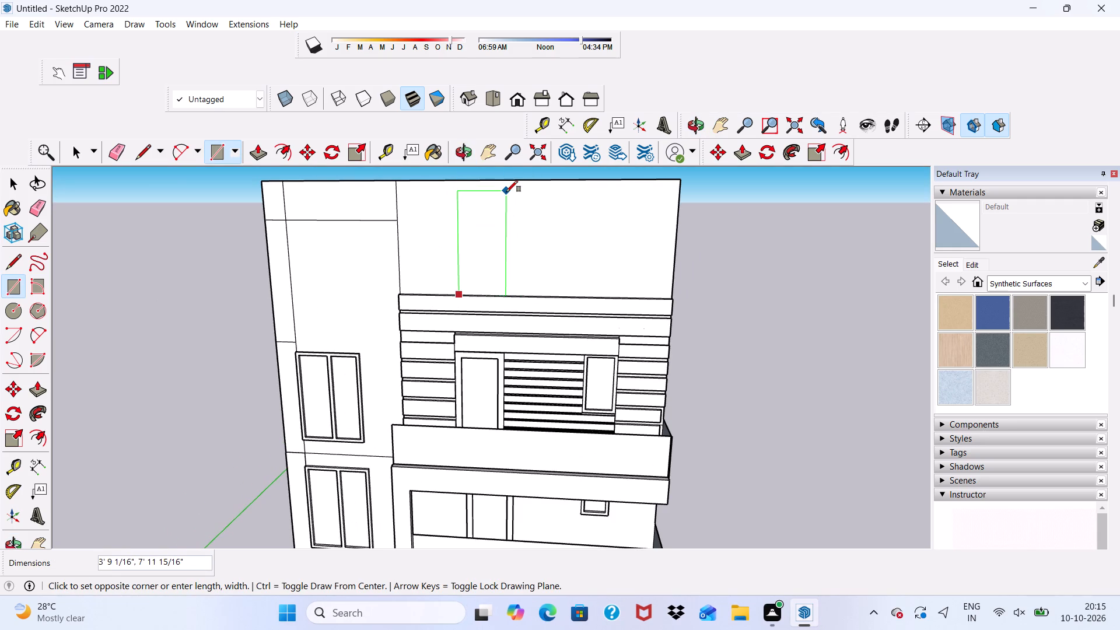
{"action": "type", "text": "3',7'"}
{"action": "key", "text": "Return"}
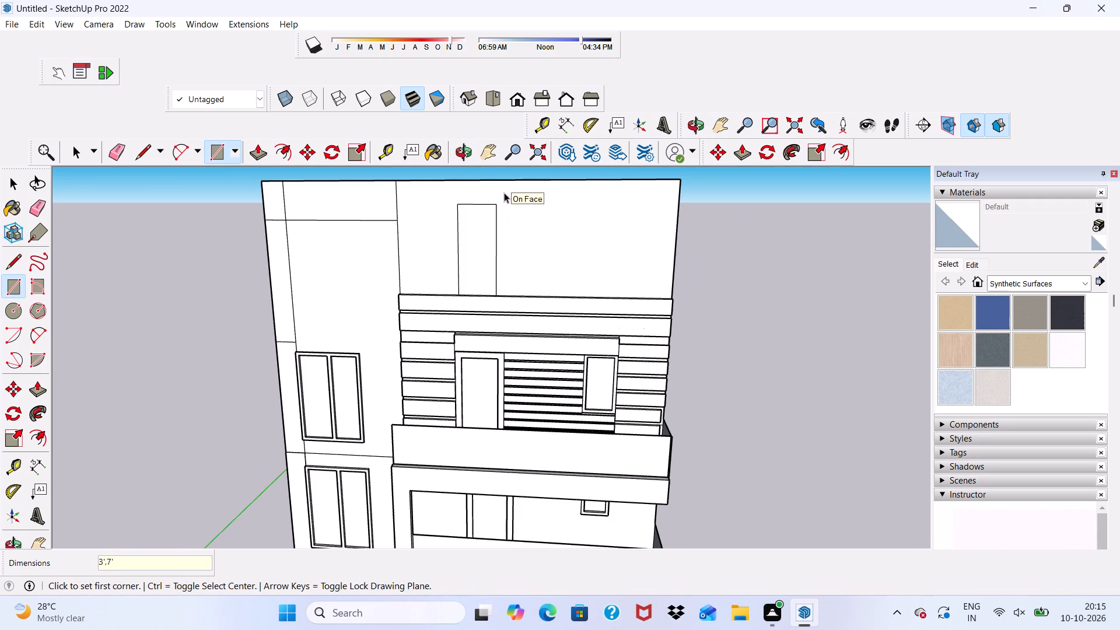
{"action": "key", "text": "space"}
Offset the new door outline outward by 6" to form its frame.
{"action": "left_click", "coordinate": [286, 150]}
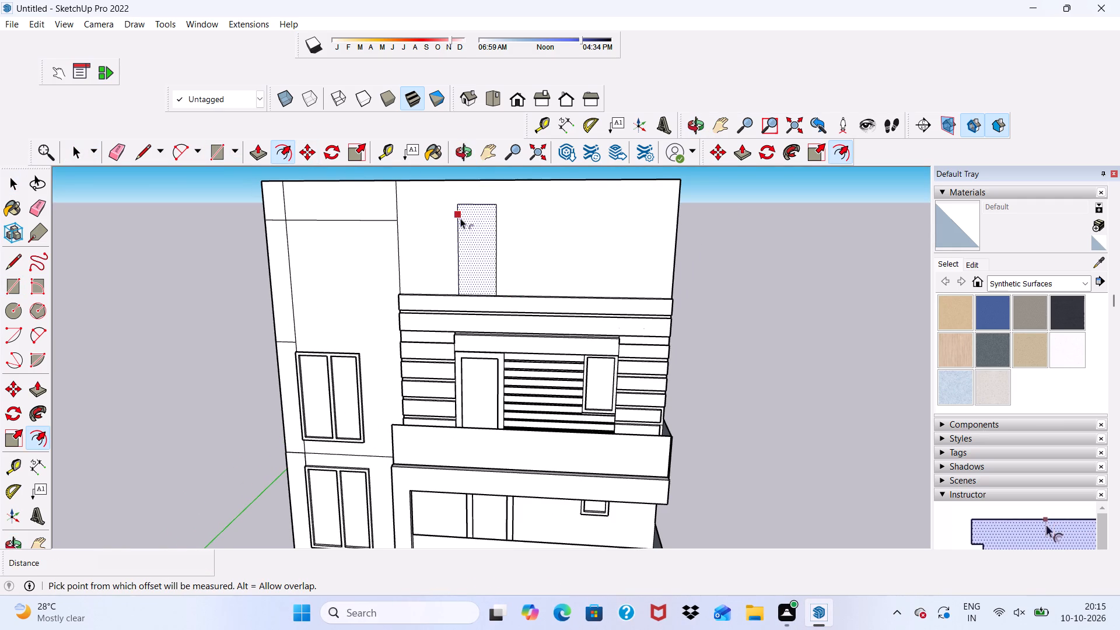
{"action": "left_click", "coordinate": [460, 224]}
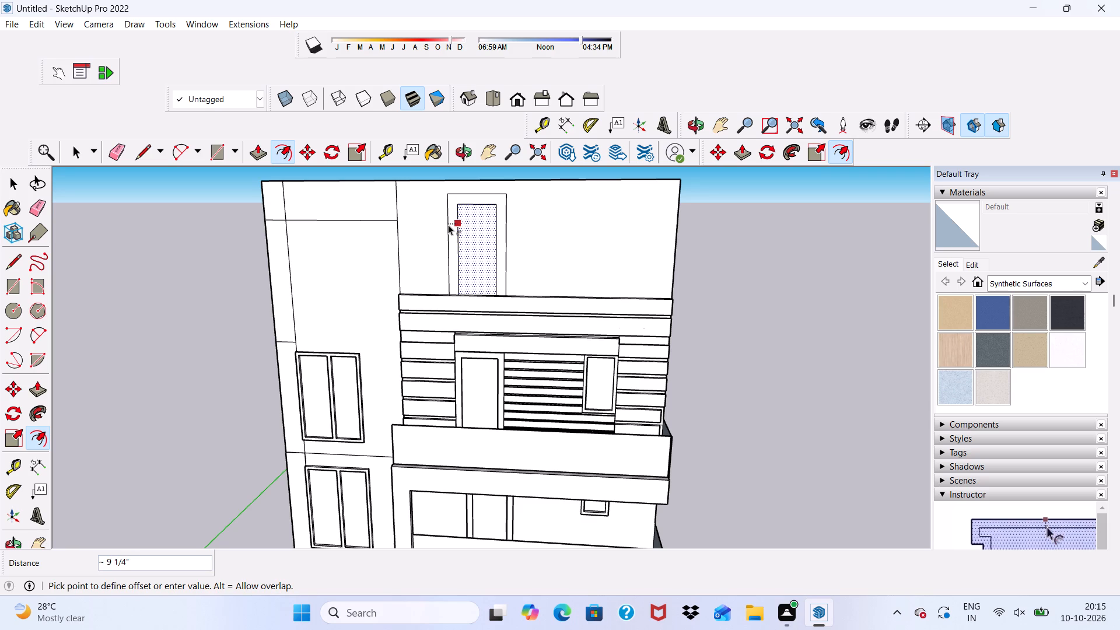
{"action": "key", "text": "6"}
{"action": "key", "text": "shift+quotedbl"}
{"action": "key", "text": "Return"}
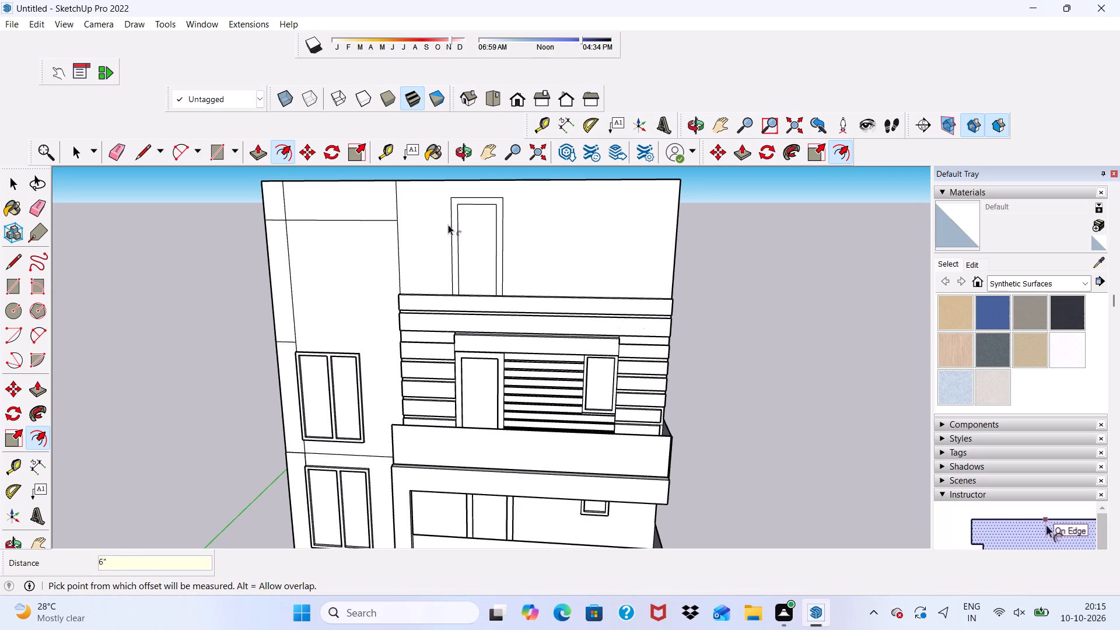
{"action": "key", "text": "space"}
Draw an upright window rectangle about 2'6" wide and 5'2" high on the top wall, between the new door and the outer corner.
{"action": "scroll", "coordinate": [451, 242], "scroll_direction": "down", "scroll_amount": 4}
{"action": "middle_click_drag", "start_coordinate": [542, 235], "coordinate": [550, 213]}
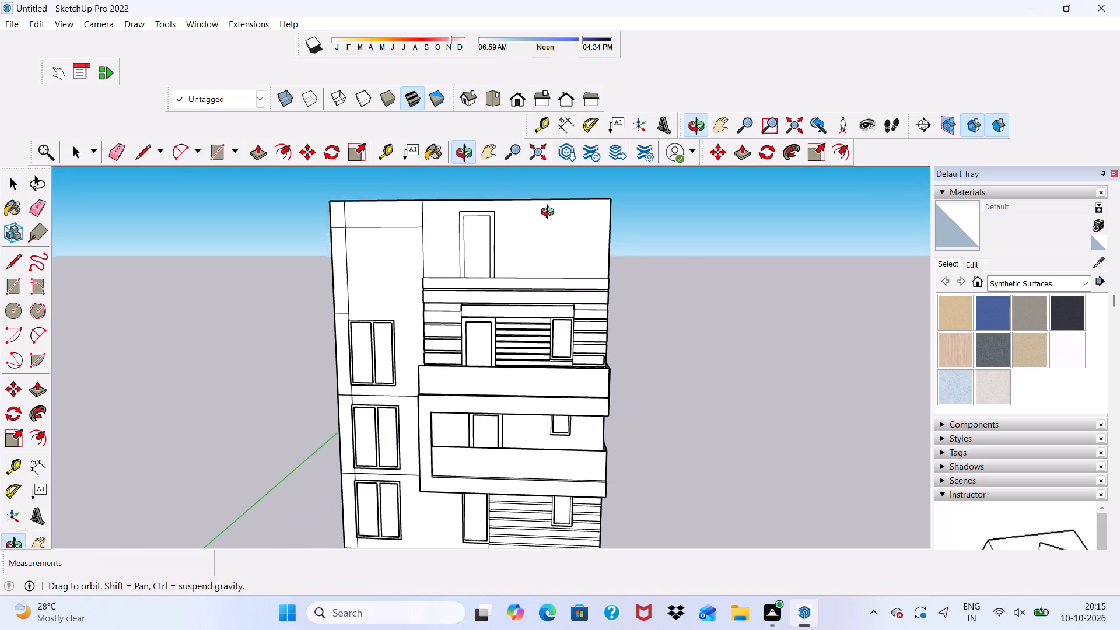
{"action": "middle_click_drag", "start_coordinate": [550, 213], "coordinate": [563, 187]}
{"action": "scroll", "coordinate": [563, 187], "scroll_direction": "up", "scroll_amount": 4}
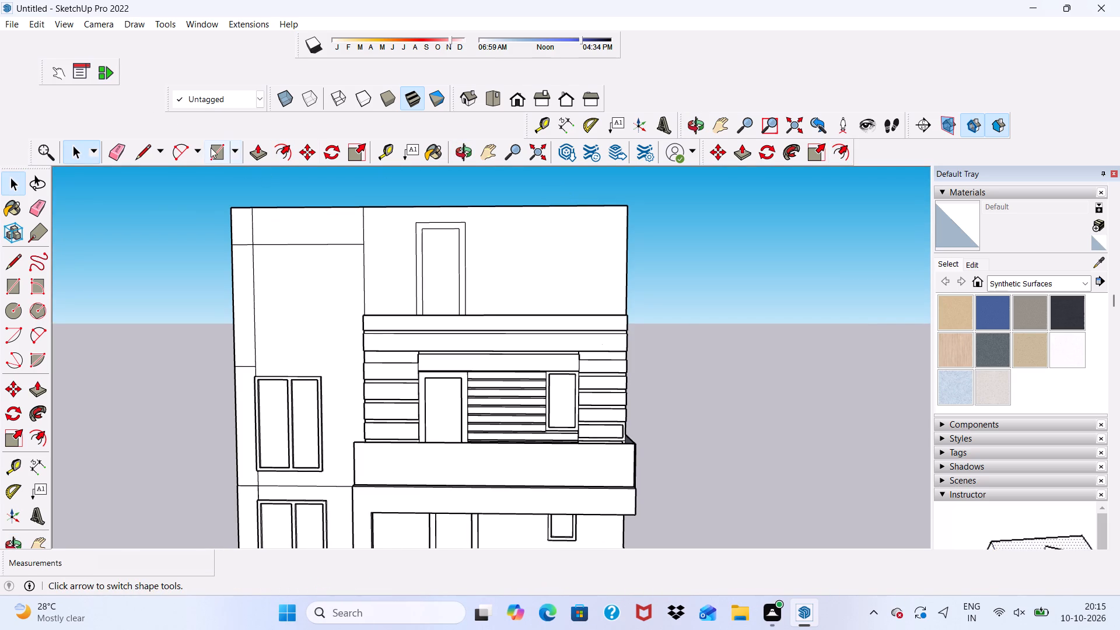
{"action": "left_click", "coordinate": [211, 148]}
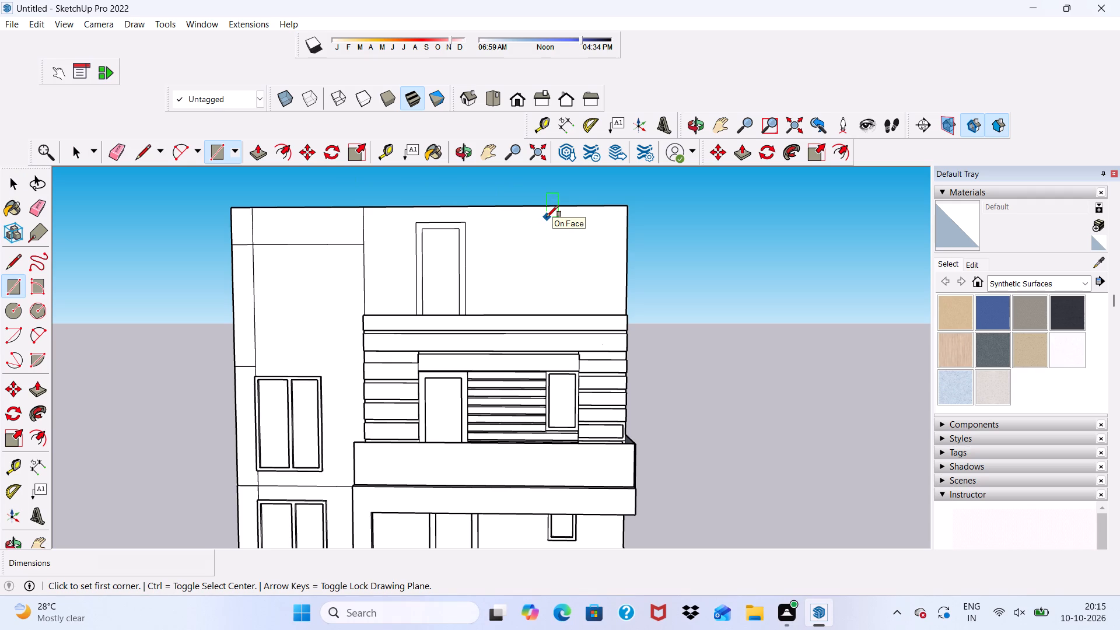
{"action": "left_click", "coordinate": [547, 220]}
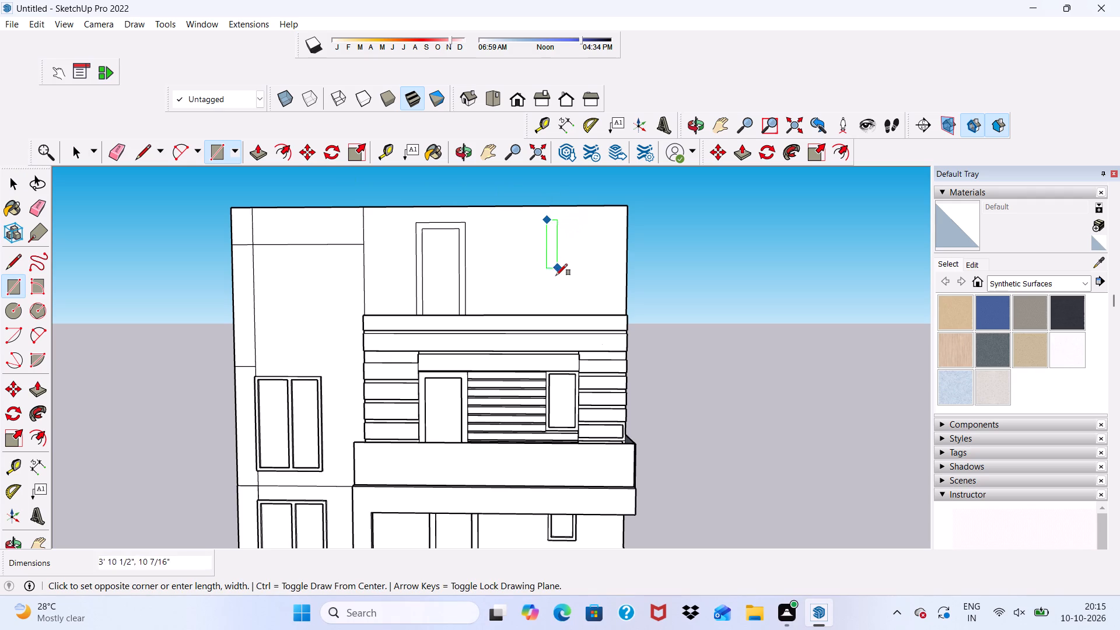
{"action": "left_click", "coordinate": [577, 284]}
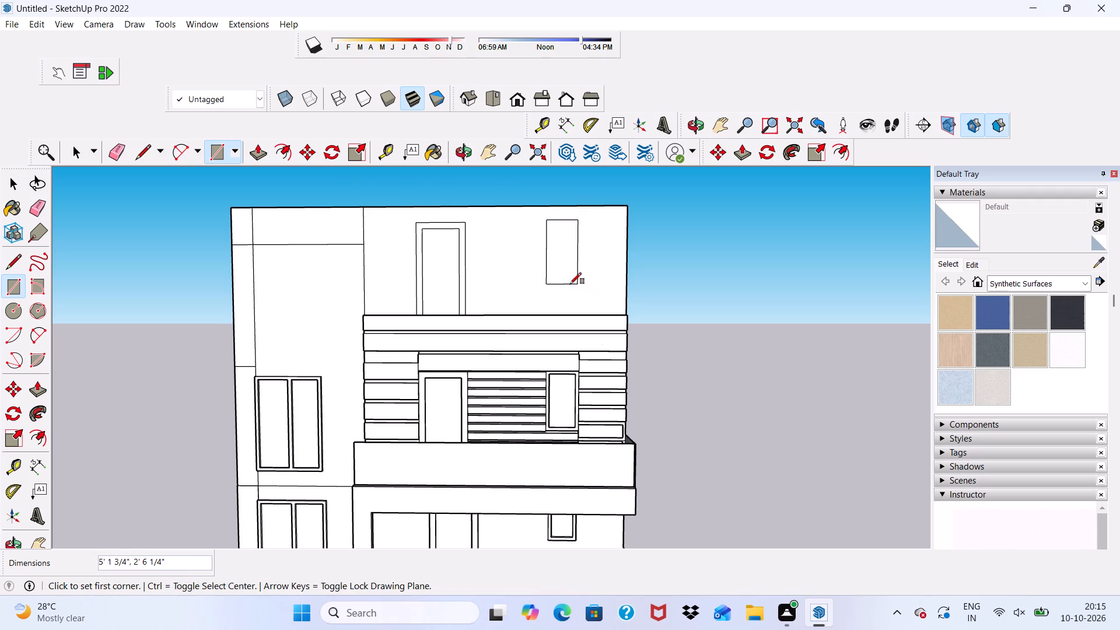
Offset the new window outline outward by 3" to form its frame.
{"action": "left_click", "coordinate": [283, 148]}
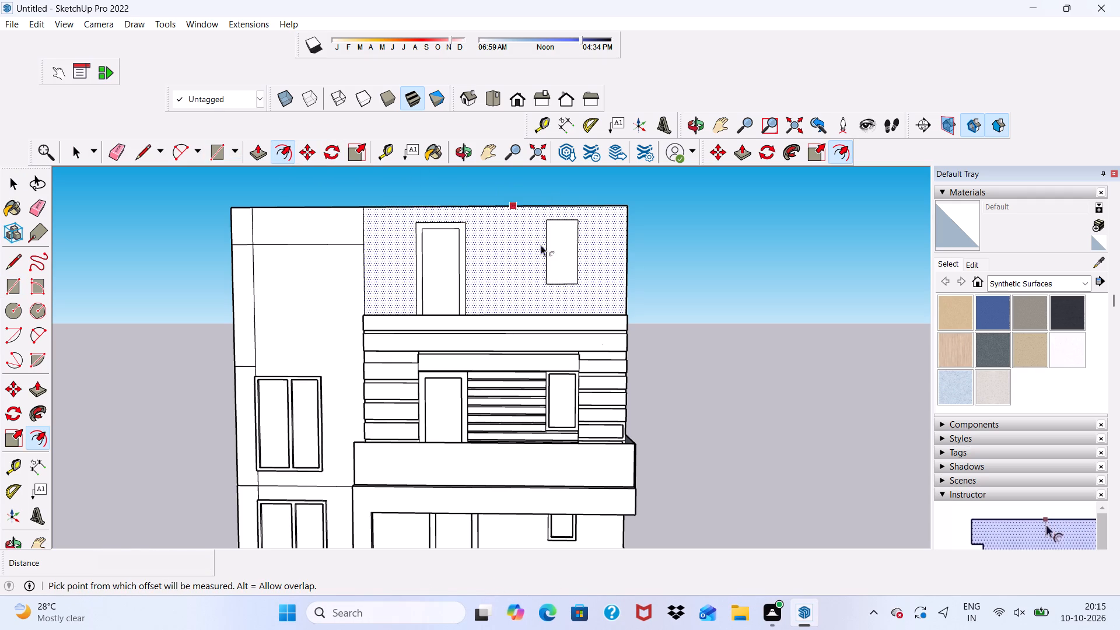
{"action": "left_click", "coordinate": [559, 248]}
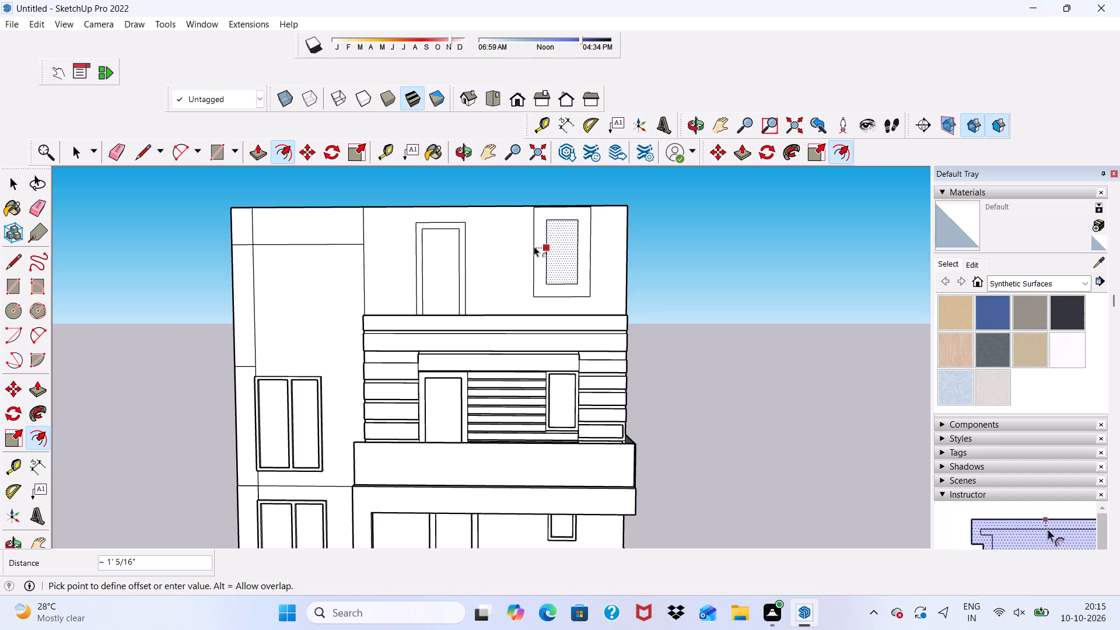
{"action": "key", "text": "6"}
{"action": "key", "text": "BackSpace"}
{"action": "key", "text": "3"}
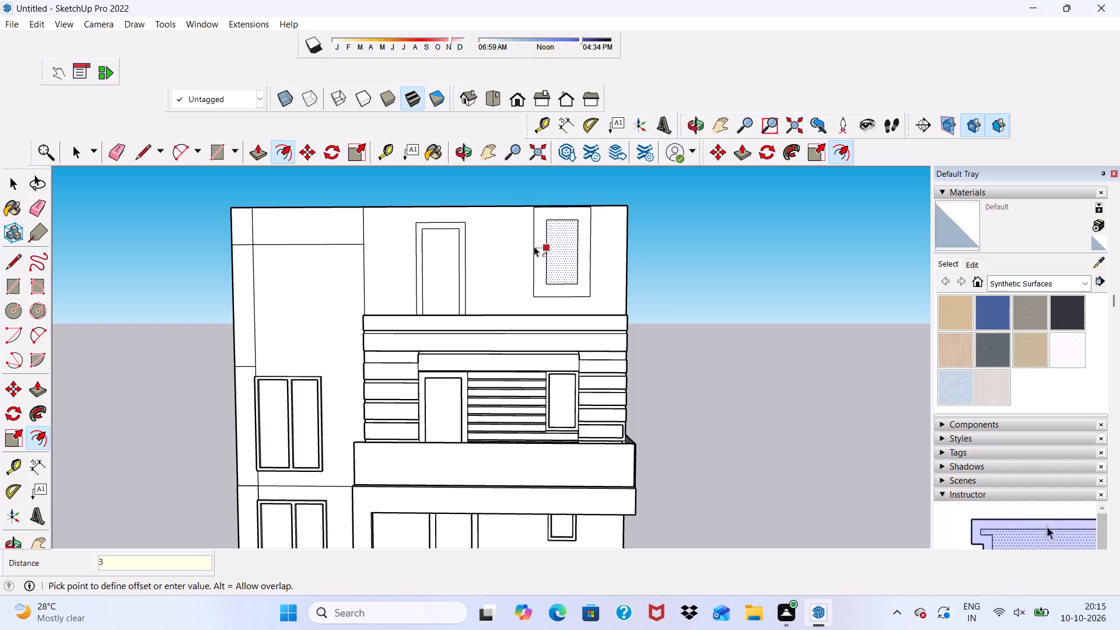
{"action": "key", "text": "shift+quotedbl"}
{"action": "key", "text": "Return"}
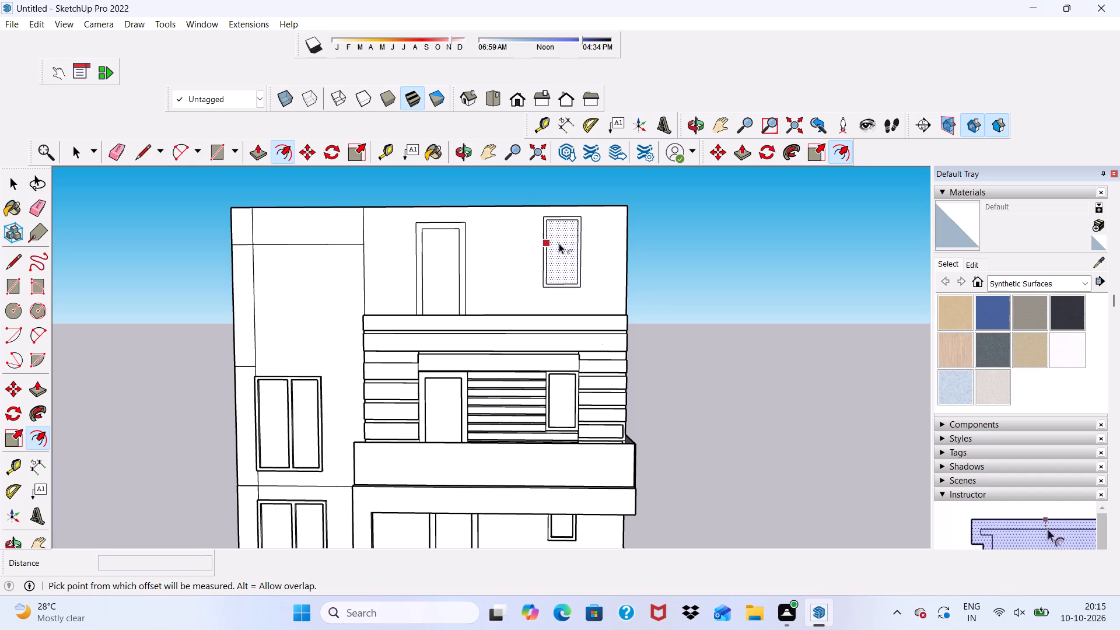
{"action": "key", "text": "space"}
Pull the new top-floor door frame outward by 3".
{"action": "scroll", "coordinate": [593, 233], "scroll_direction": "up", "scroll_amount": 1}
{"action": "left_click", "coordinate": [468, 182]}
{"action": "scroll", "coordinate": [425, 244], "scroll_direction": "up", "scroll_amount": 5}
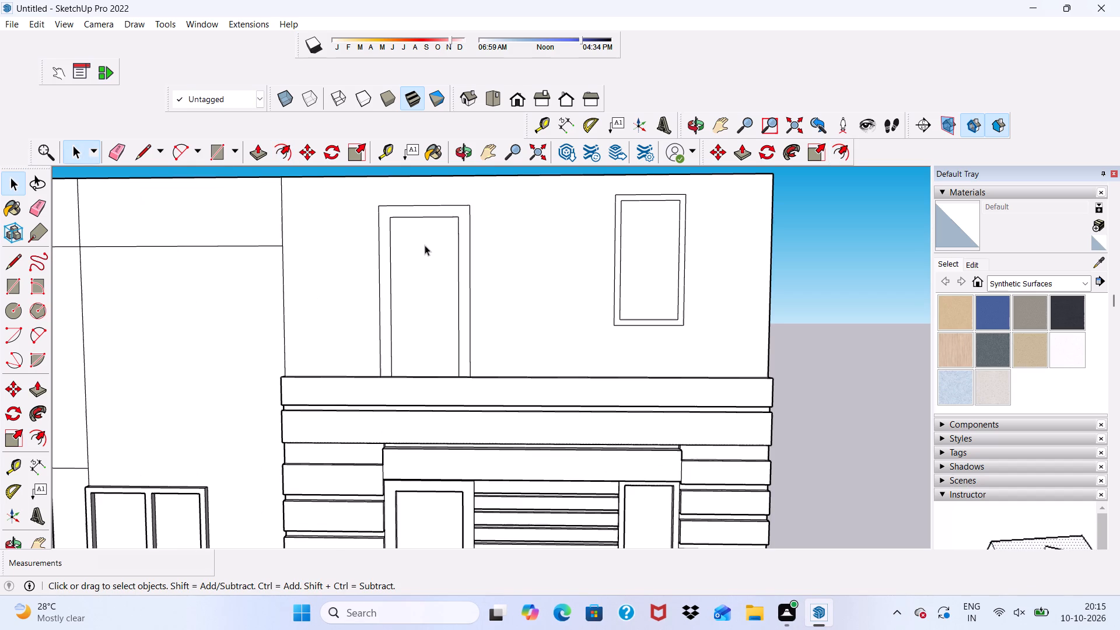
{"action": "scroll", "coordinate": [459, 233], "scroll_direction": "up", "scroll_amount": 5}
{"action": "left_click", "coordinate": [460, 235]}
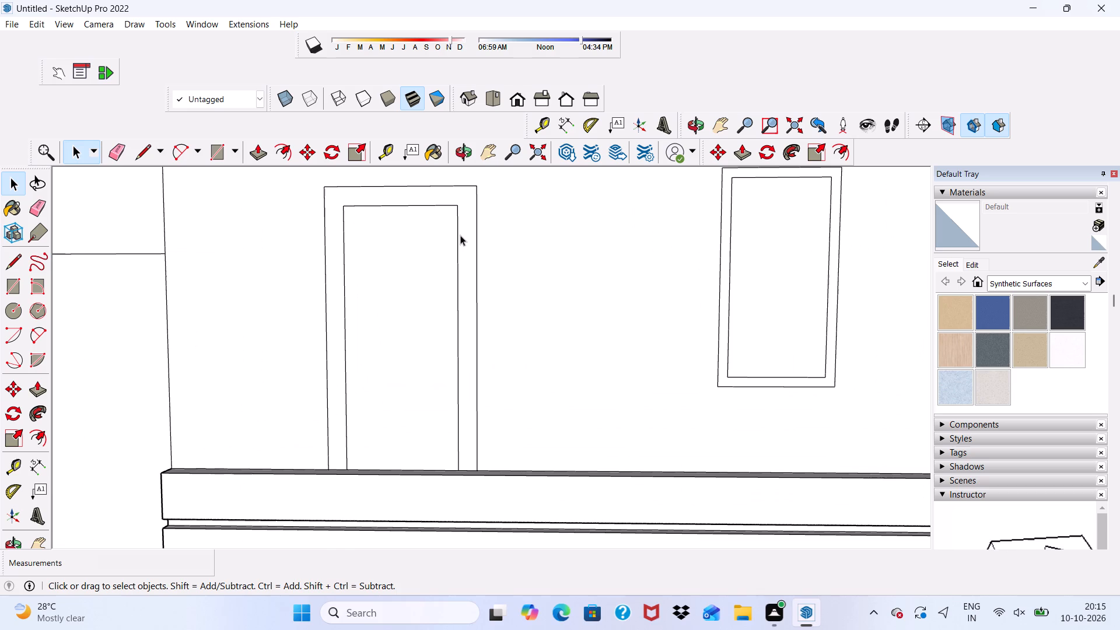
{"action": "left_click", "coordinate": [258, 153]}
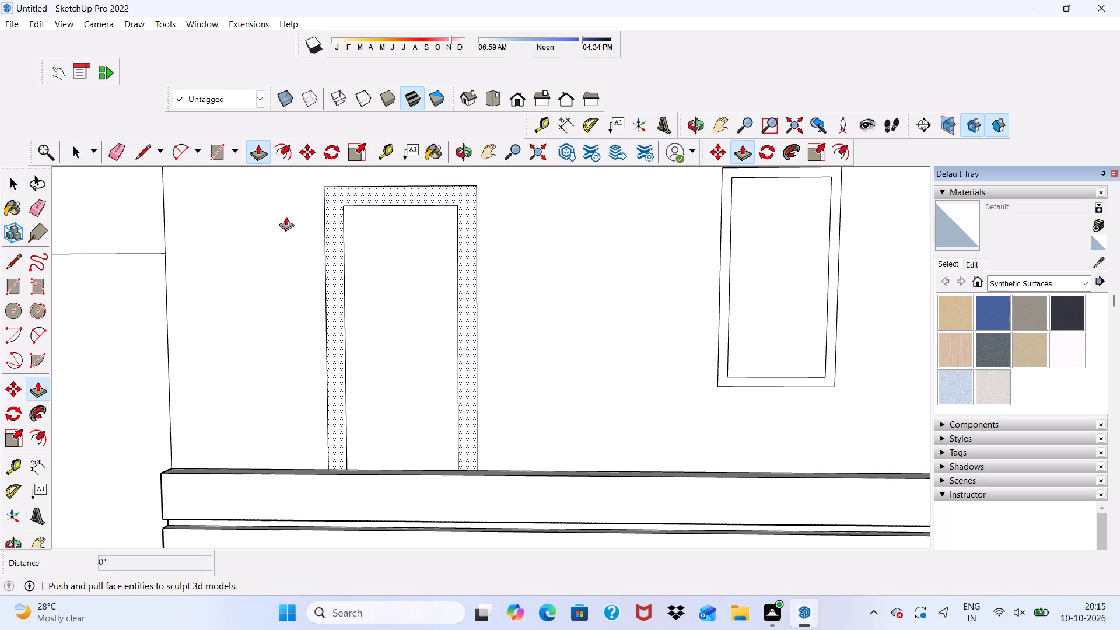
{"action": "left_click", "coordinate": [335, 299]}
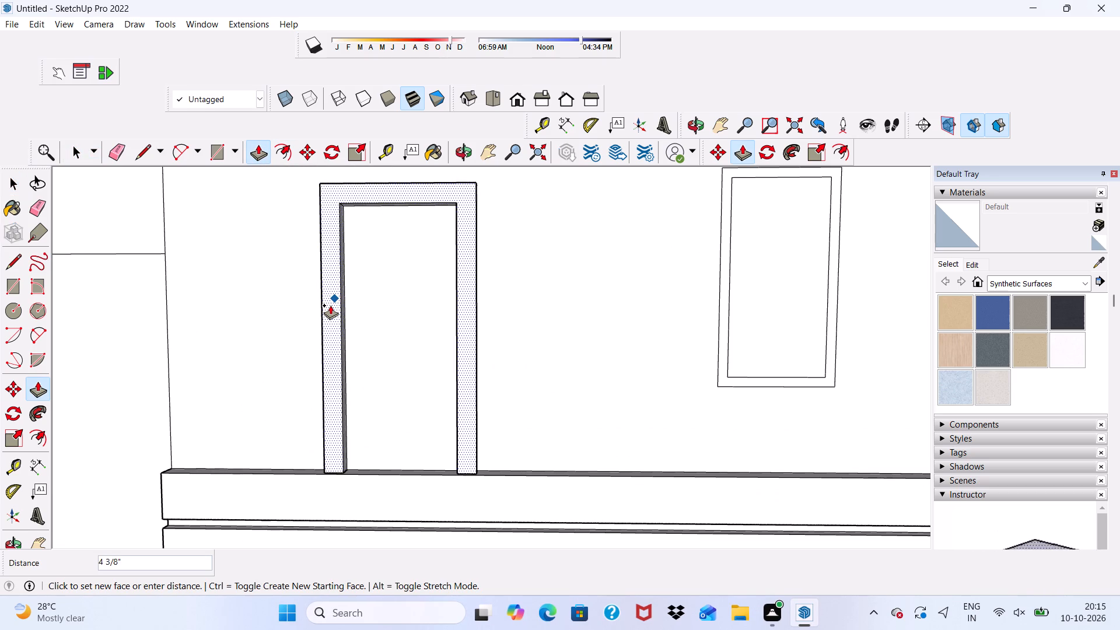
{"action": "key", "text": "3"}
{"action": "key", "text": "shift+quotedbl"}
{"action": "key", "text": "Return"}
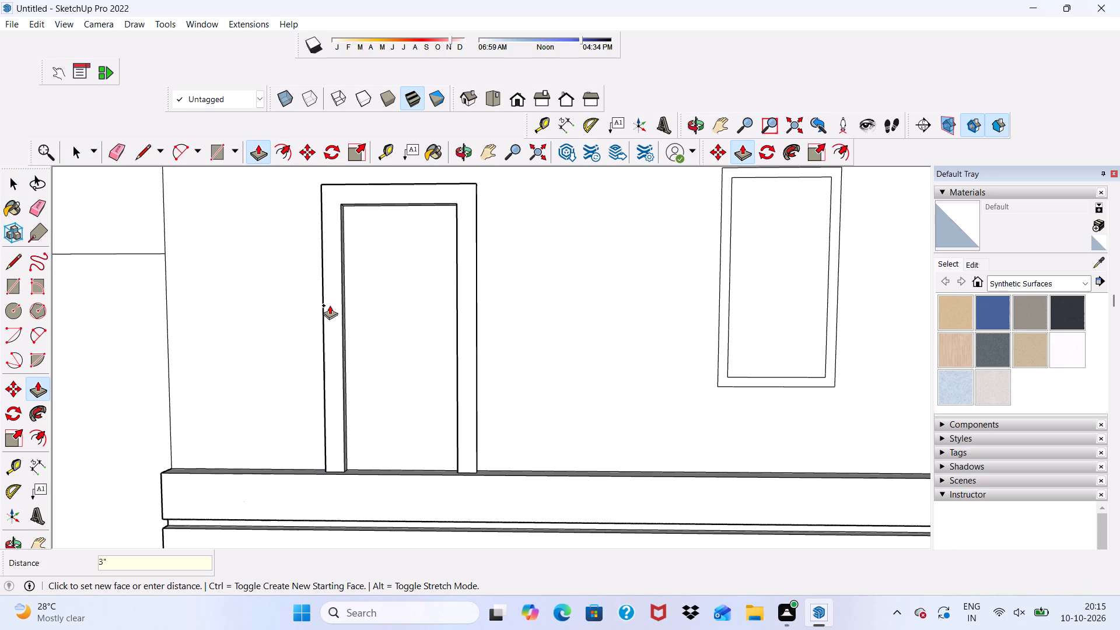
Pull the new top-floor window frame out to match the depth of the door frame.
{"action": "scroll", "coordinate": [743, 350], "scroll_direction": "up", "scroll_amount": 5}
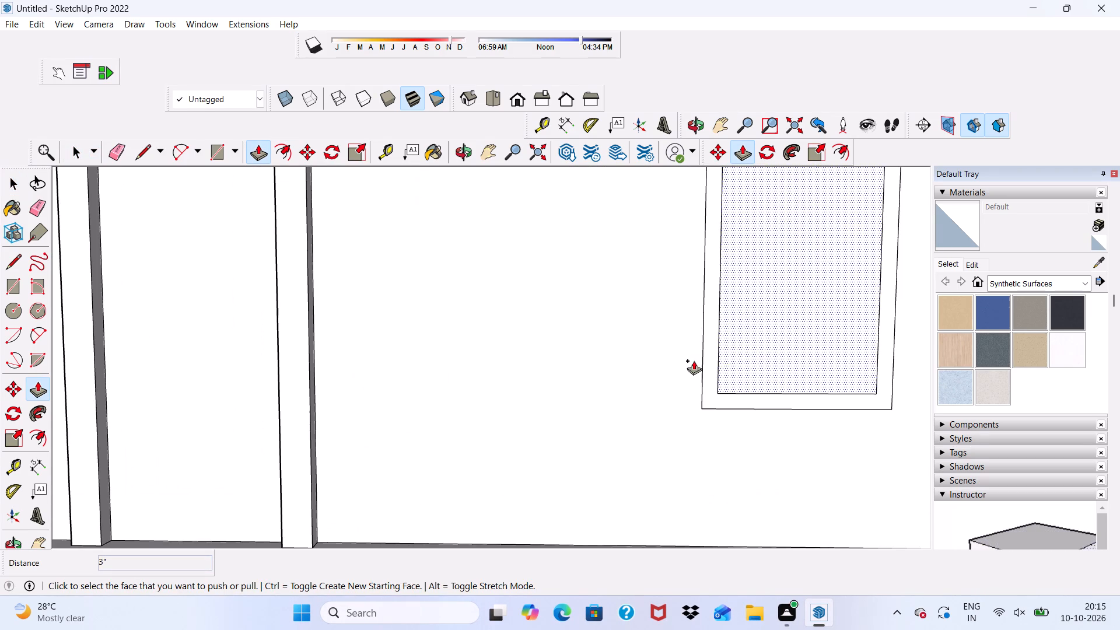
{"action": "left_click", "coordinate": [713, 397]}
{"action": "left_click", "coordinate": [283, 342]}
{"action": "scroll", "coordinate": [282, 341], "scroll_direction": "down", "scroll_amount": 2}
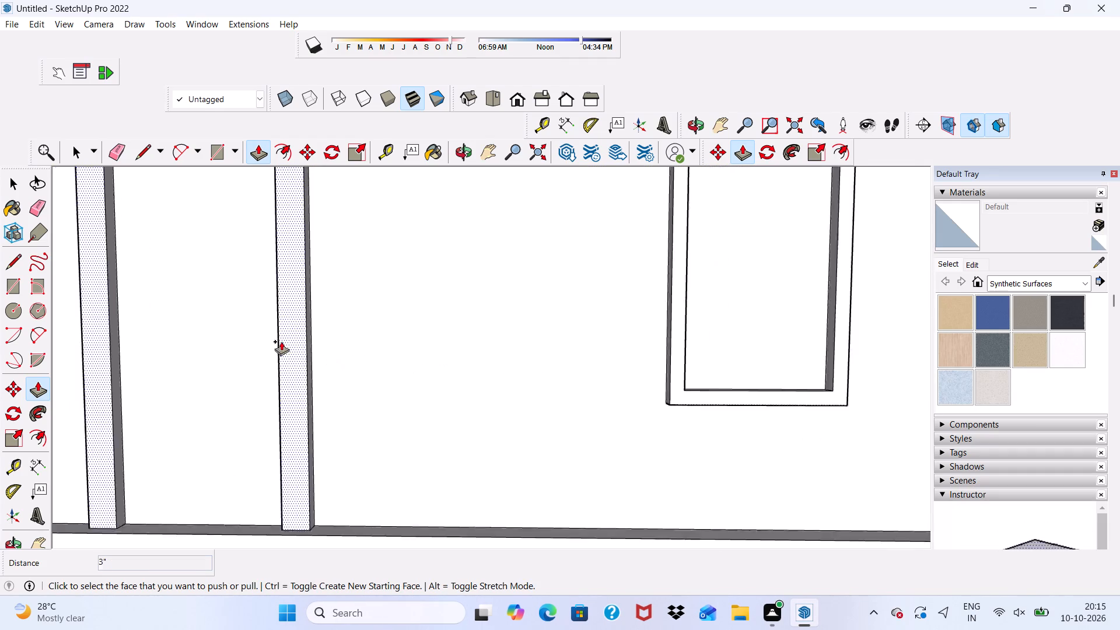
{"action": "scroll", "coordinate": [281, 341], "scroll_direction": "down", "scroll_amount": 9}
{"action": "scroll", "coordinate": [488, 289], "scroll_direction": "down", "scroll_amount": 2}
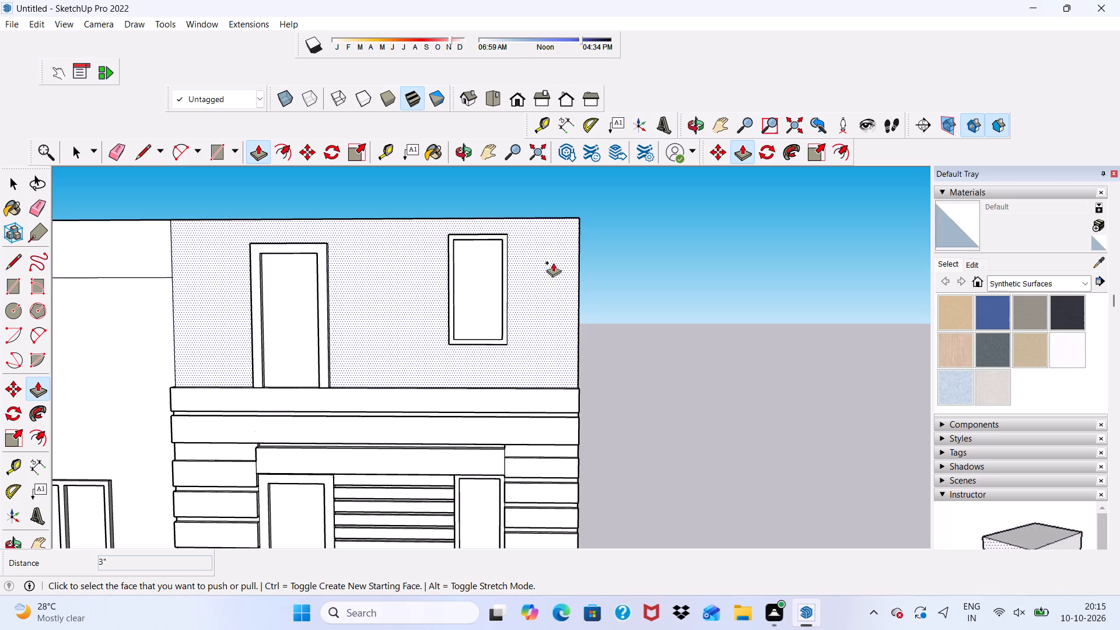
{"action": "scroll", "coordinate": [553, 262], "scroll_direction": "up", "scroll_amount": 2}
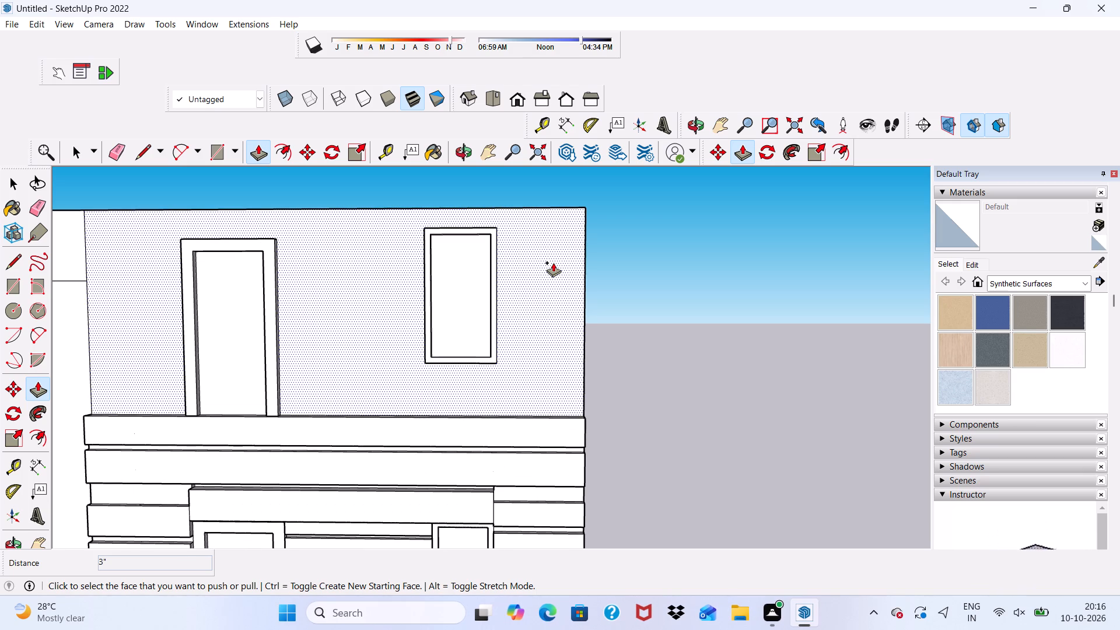
Undo both frame extrusions, the window's frame offset and the window outline on the top wall.
{"action": "key", "text": "ctrl+z"}
{"action": "key", "text": "ctrl+z"}
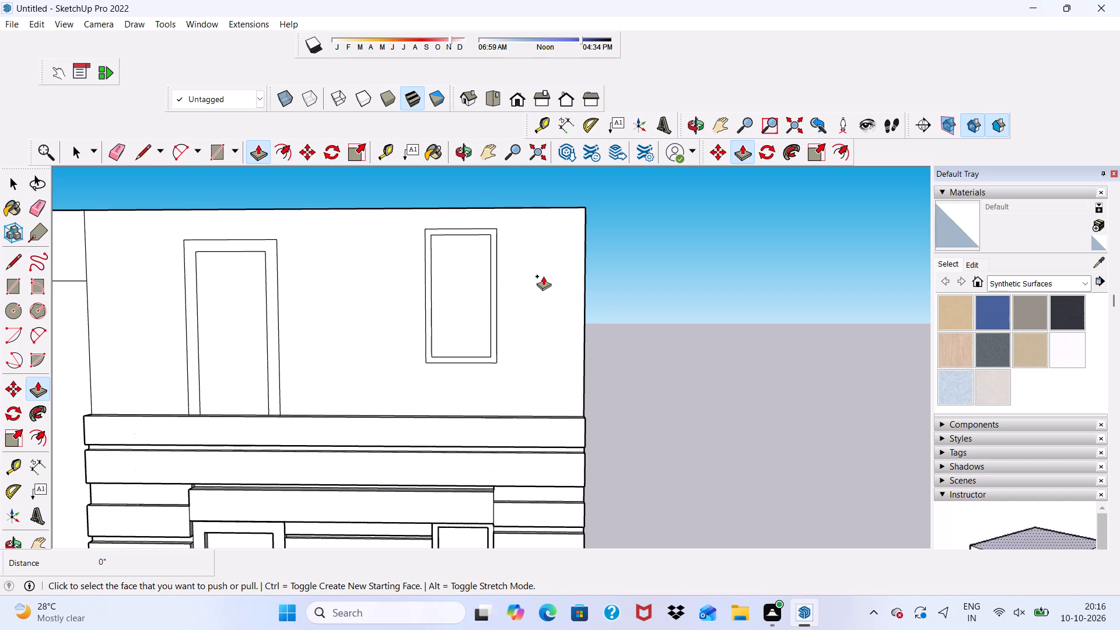
{"action": "key", "text": "ctrl+z"}
{"action": "key", "text": "ctrl+z"}
{"action": "key", "text": "space"}
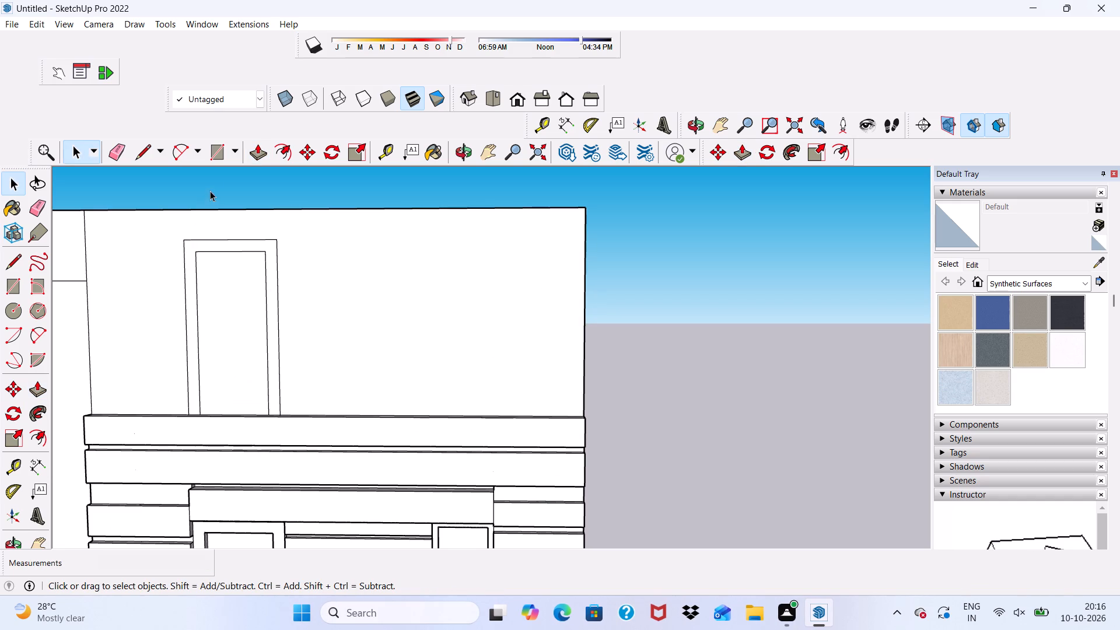
Draw a window rectangle about 3'2" wide and 3'10" high on the top wall, between the door and the outer corner.
{"action": "left_click", "coordinate": [216, 160]}
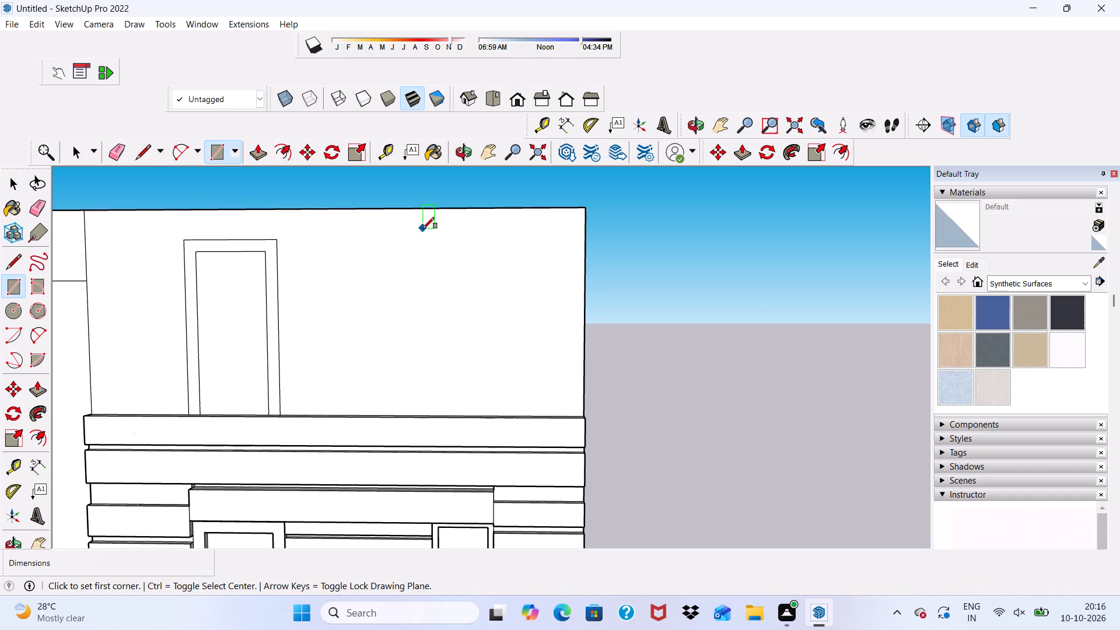
{"action": "left_click", "coordinate": [421, 233]}
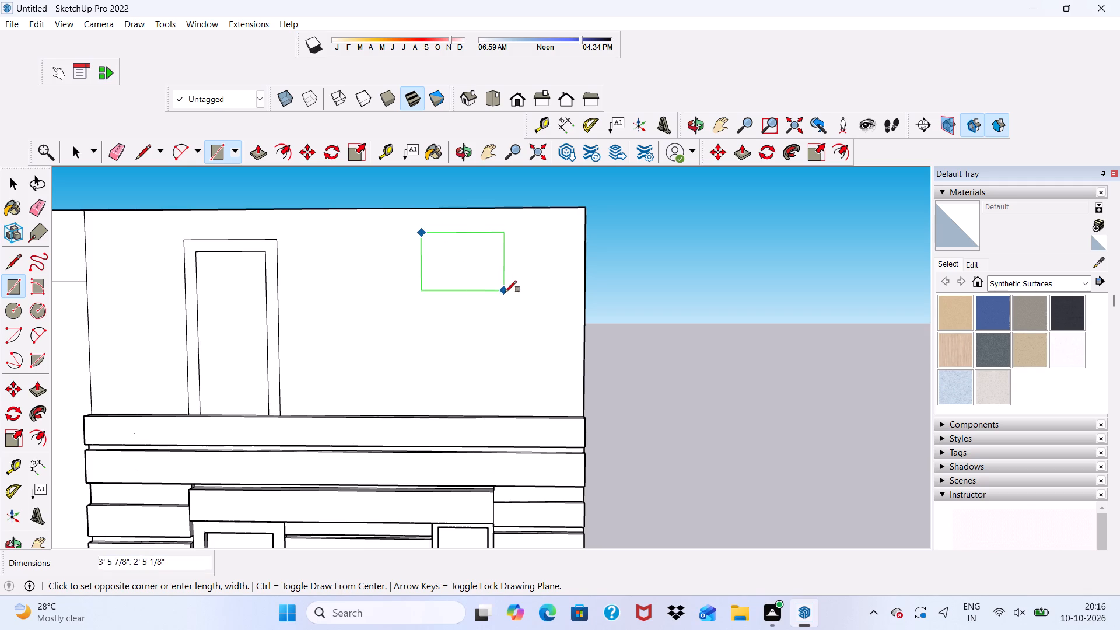
{"action": "left_click", "coordinate": [496, 325]}
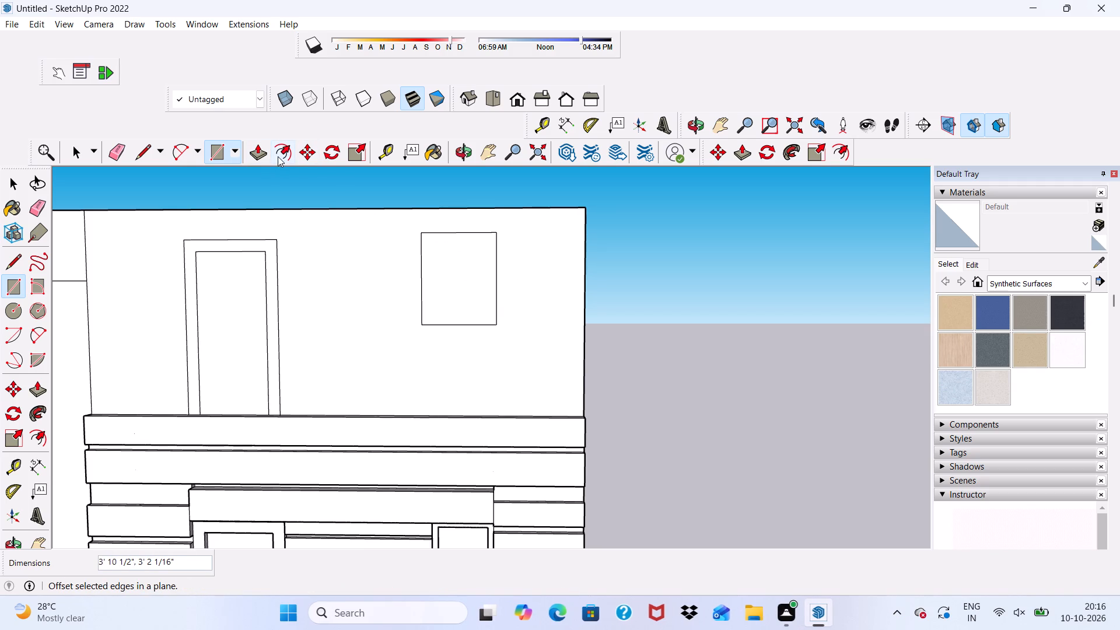
Offset the new window outline outward by 3" to form its frame.
{"action": "left_click", "coordinate": [283, 152]}
{"action": "left_click", "coordinate": [432, 275]}
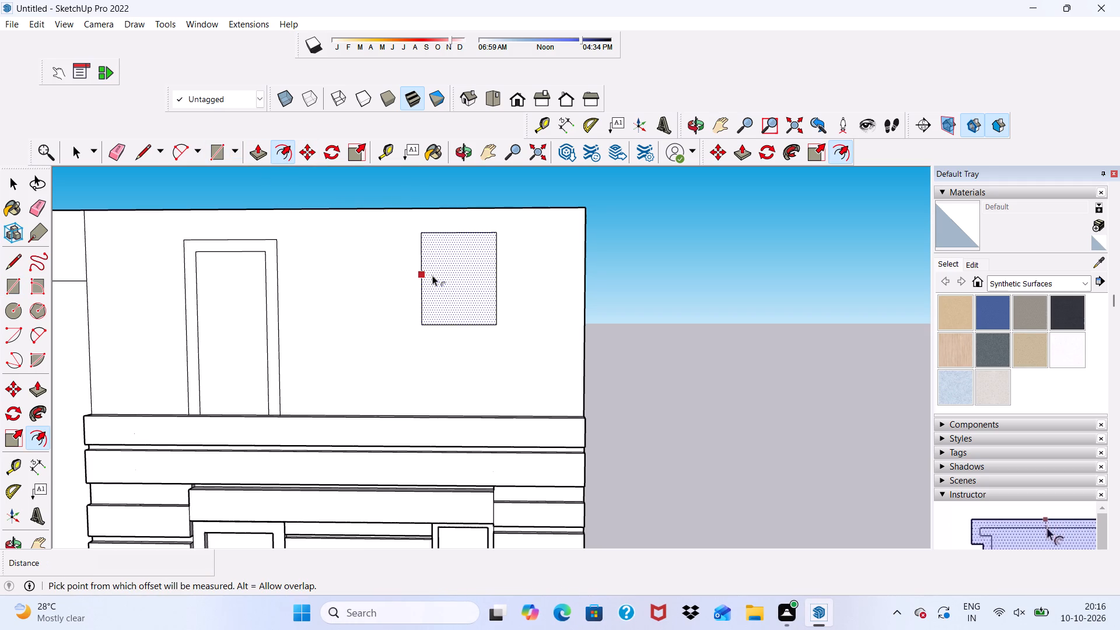
{"action": "key", "text": "ctrl+z"}
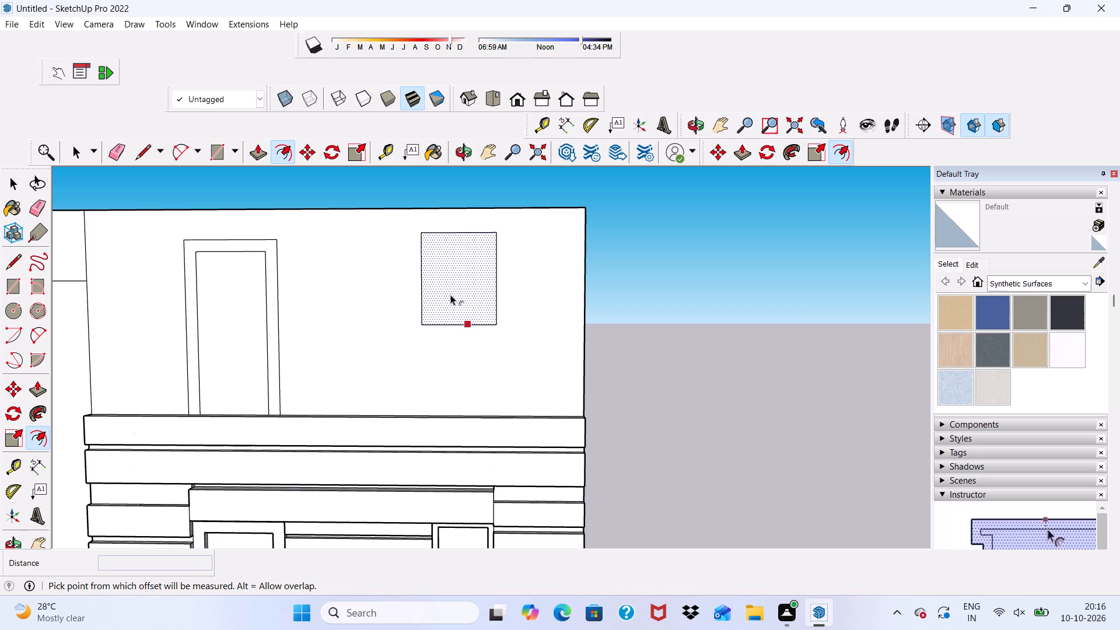
{"action": "left_click", "coordinate": [436, 292]}
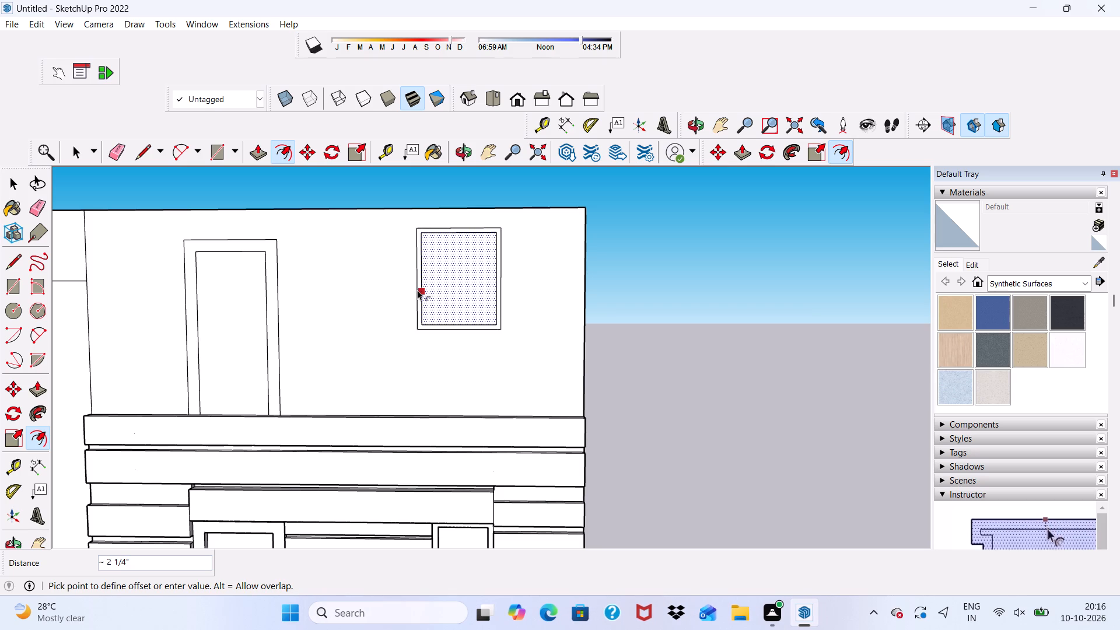
{"action": "type", "text": "3\""}
{"action": "key", "text": "Return"}
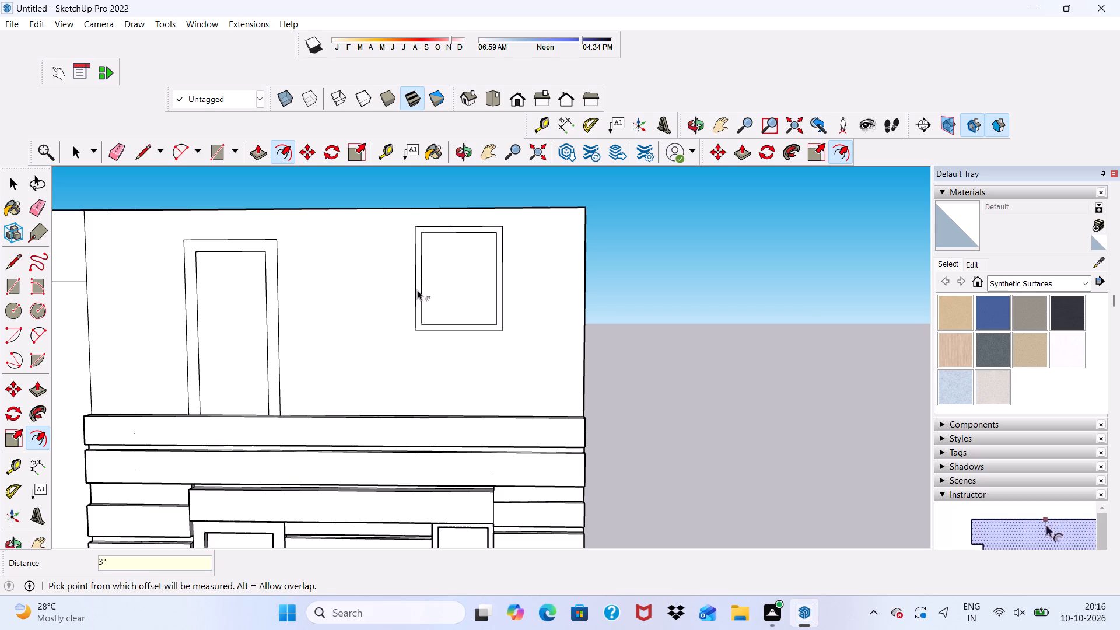
Pull the top-floor window frame outward by 3".
{"action": "left_click_drag", "start_coordinate": [253, 153], "coordinate": [265, 163]}
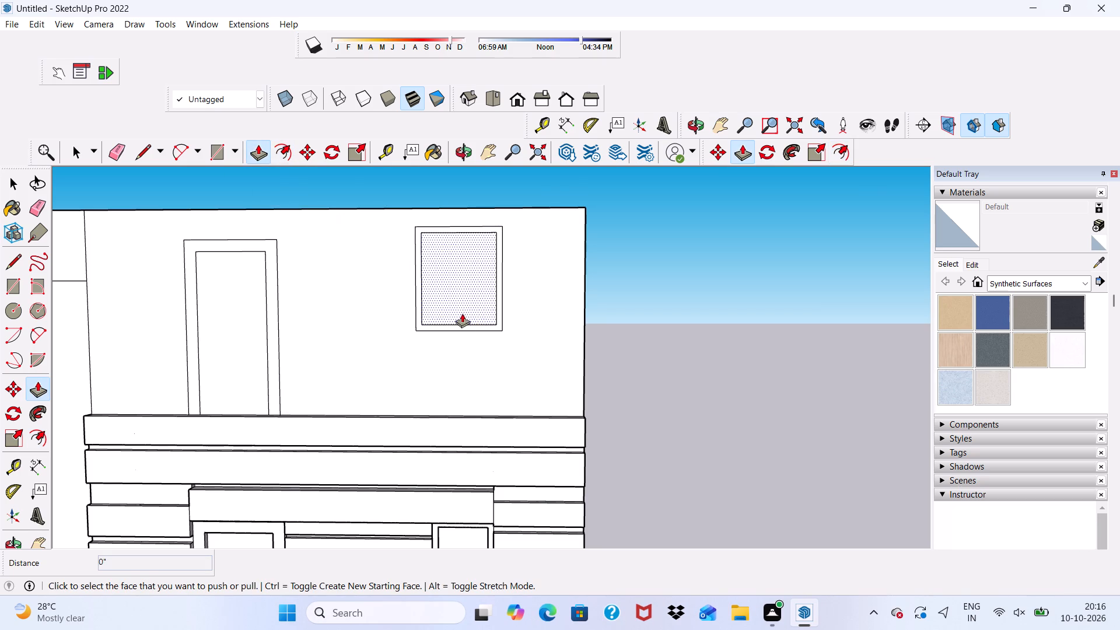
{"action": "scroll", "coordinate": [450, 327], "scroll_direction": "up", "scroll_amount": 10}
{"action": "left_click", "coordinate": [411, 331]}
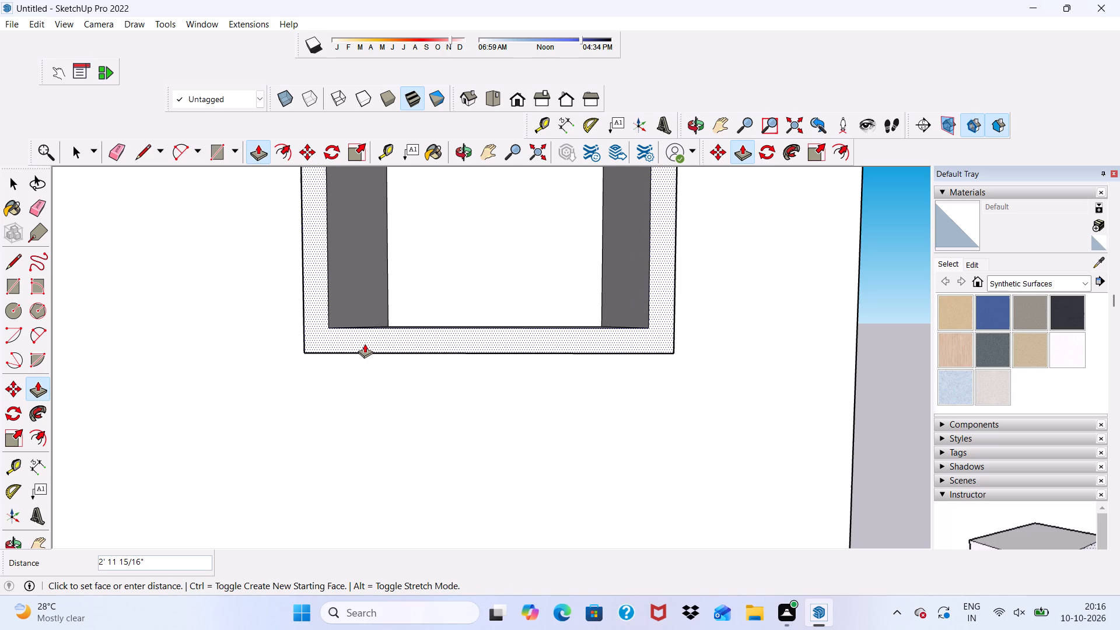
{"action": "key", "text": "3"}
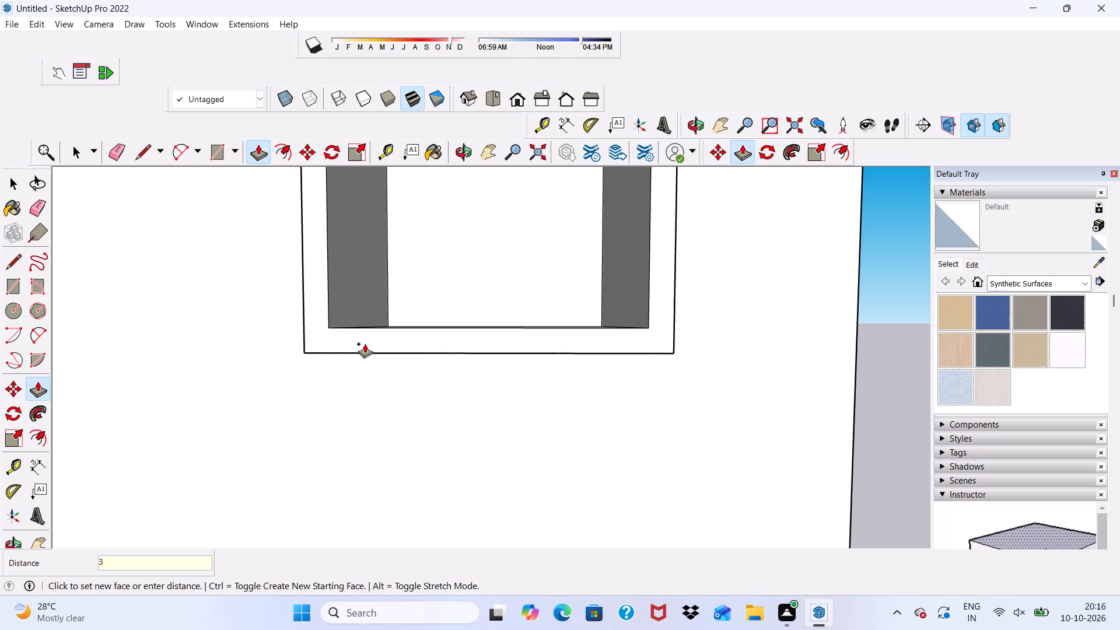
{"action": "key", "text": "shift+quotedbl"}
{"action": "key", "text": "Return"}
{"action": "scroll", "coordinate": [393, 351], "scroll_direction": "down", "scroll_amount": 6}
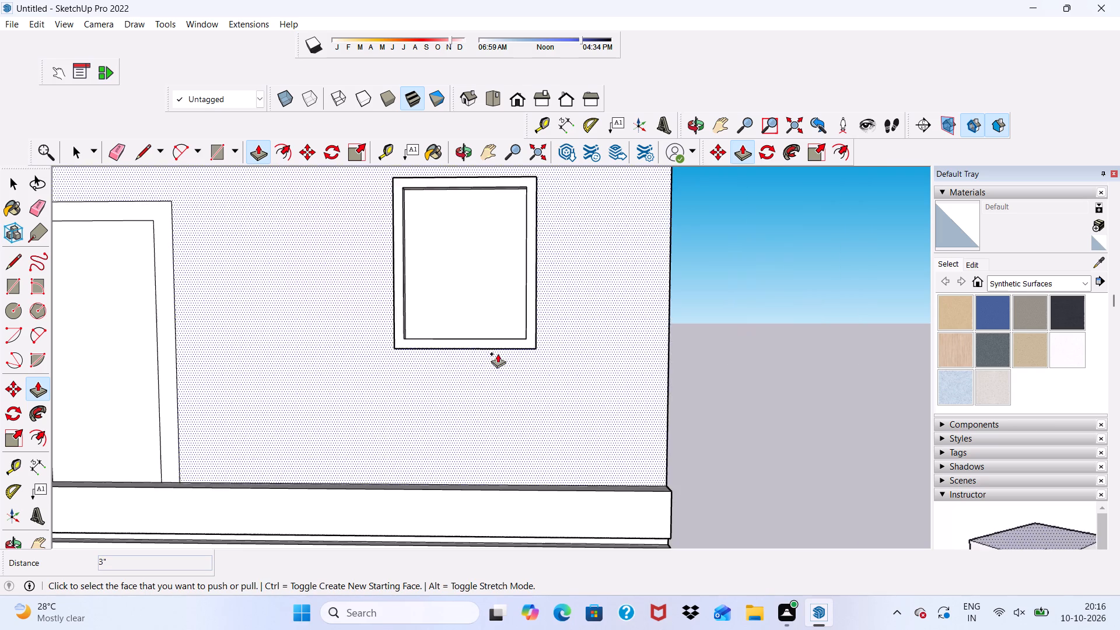
Pull the top-floor door frame out to match the depth of the window frame.
{"action": "scroll", "coordinate": [397, 317], "scroll_direction": "down", "scroll_amount": 4}
{"action": "scroll", "coordinate": [267, 356], "scroll_direction": "up", "scroll_amount": 8}
{"action": "left_click", "coordinate": [226, 328]}
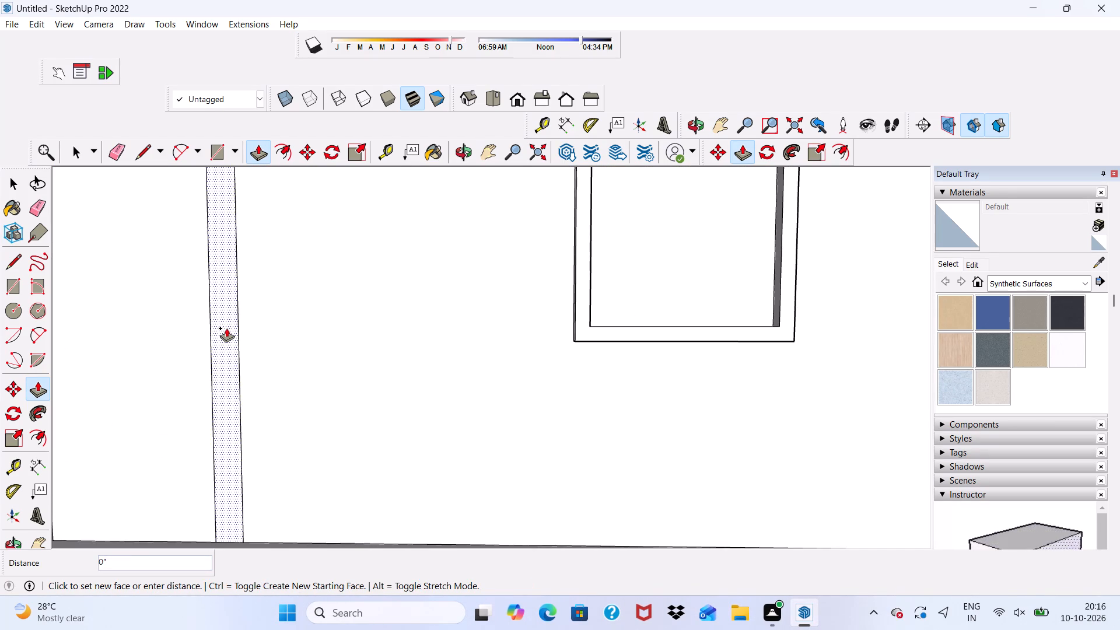
{"action": "scroll", "coordinate": [166, 317], "scroll_direction": "down", "scroll_amount": 3}
{"action": "scroll", "coordinate": [520, 316], "scroll_direction": "up", "scroll_amount": 2}
{"action": "left_click", "coordinate": [495, 342]}
{"action": "scroll", "coordinate": [372, 360], "scroll_direction": "down", "scroll_amount": 11}
{"action": "middle_click_drag", "start_coordinate": [360, 359], "coordinate": [269, 375]}
{"action": "key", "text": "space"}
Draw a thin strip about 21'4" long and 6" high along the top edge of the wall, above the door and window.
{"action": "scroll", "coordinate": [451, 189], "scroll_direction": "up", "scroll_amount": 4}
{"action": "scroll", "coordinate": [338, 259], "scroll_direction": "down", "scroll_amount": 2}
{"action": "middle_click_drag", "start_coordinate": [315, 275], "coordinate": [330, 278]}
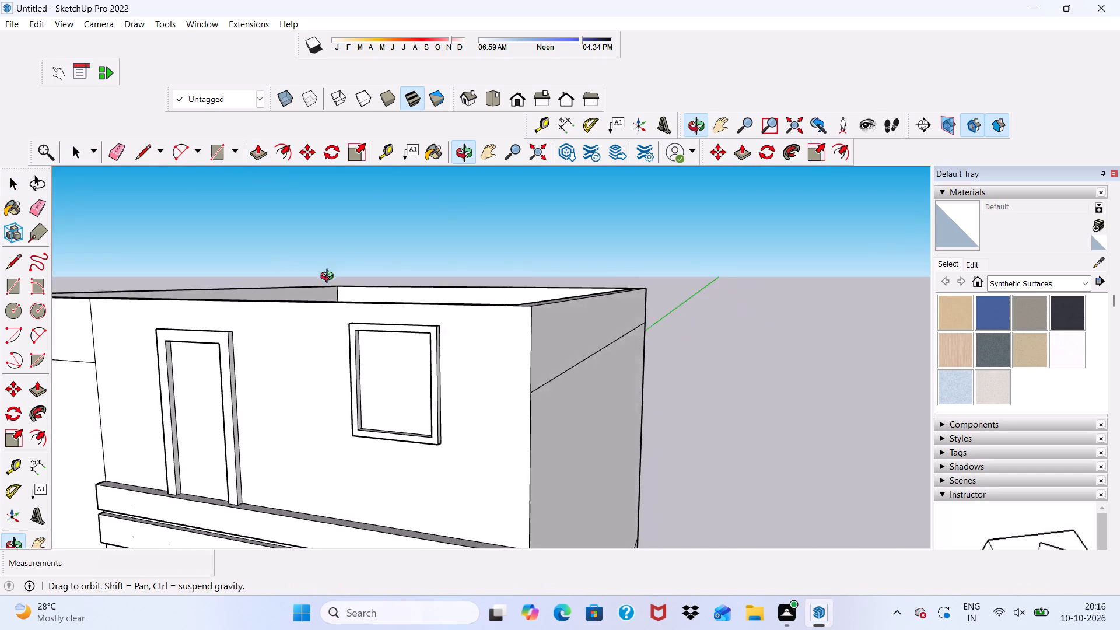
{"action": "middle_click_drag", "start_coordinate": [330, 278], "coordinate": [395, 260]}
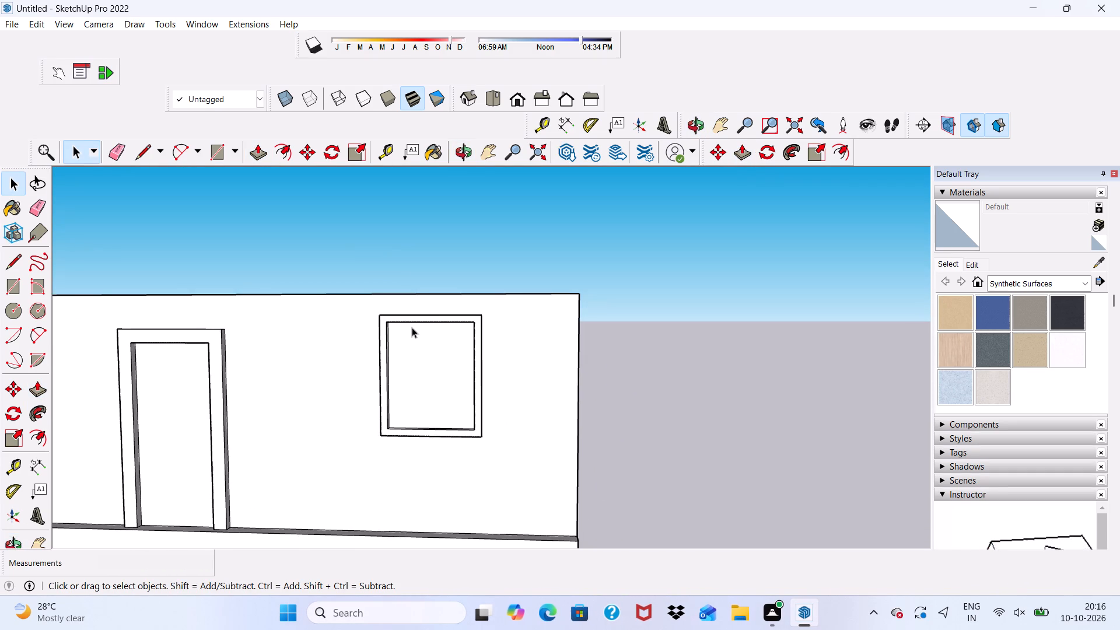
{"action": "scroll", "coordinate": [411, 376], "scroll_direction": "down", "scroll_amount": 1}
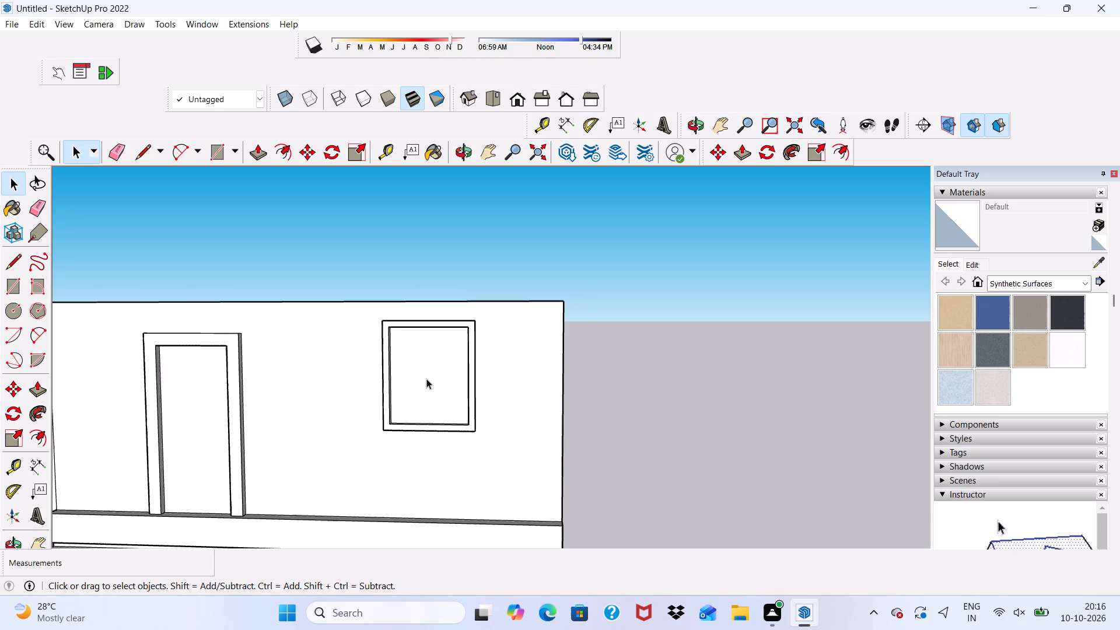
{"action": "middle_click_drag", "start_coordinate": [426, 379], "coordinate": [254, 400]}
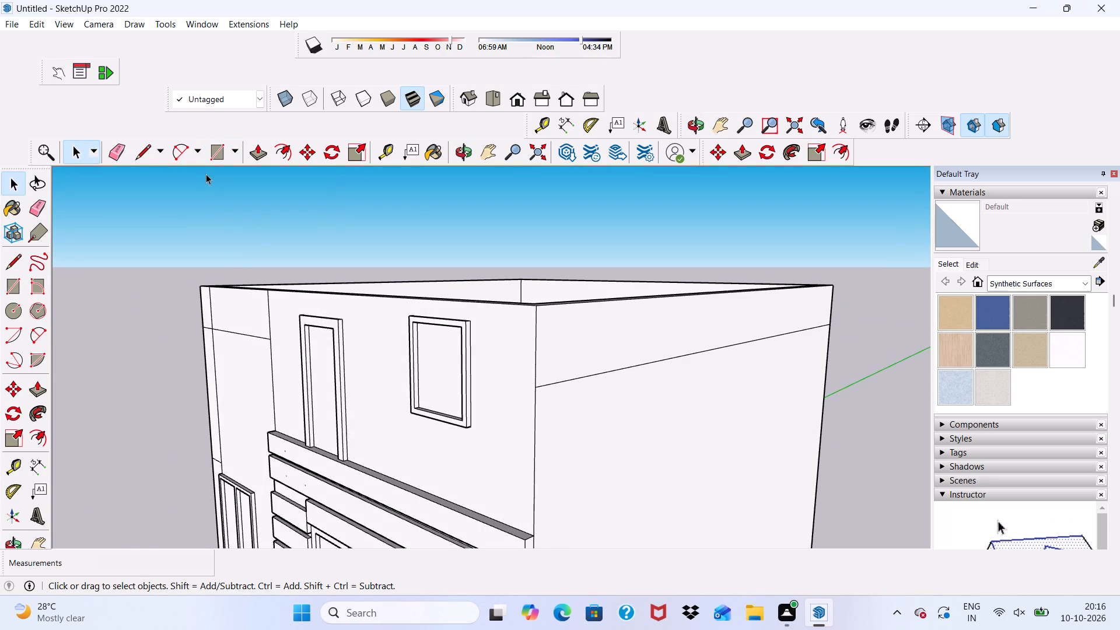
{"action": "left_click", "coordinate": [219, 149]}
{"action": "scroll", "coordinate": [277, 275], "scroll_direction": "up", "scroll_amount": 3}
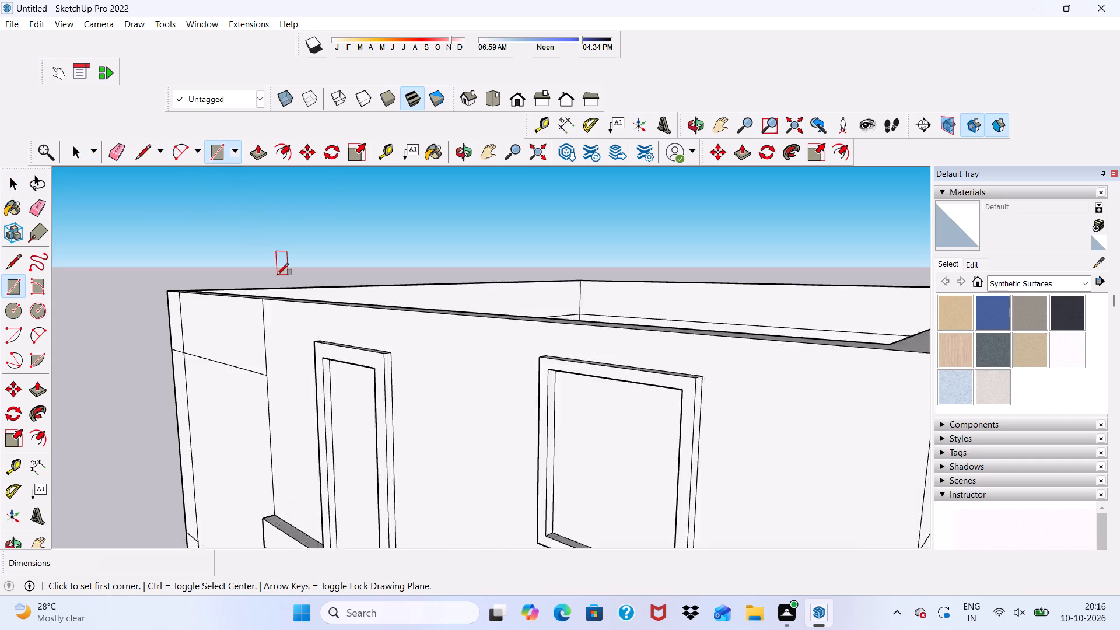
{"action": "scroll", "coordinate": [277, 275], "scroll_direction": "up", "scroll_amount": 2}
{"action": "scroll", "coordinate": [268, 311], "scroll_direction": "down", "scroll_amount": 5}
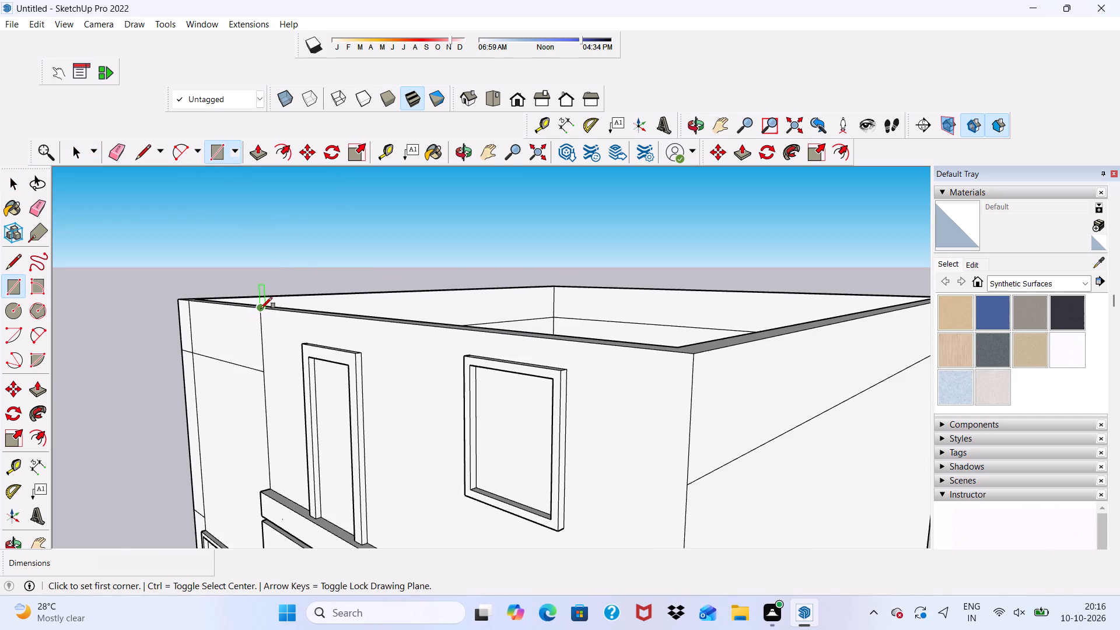
{"action": "left_click", "coordinate": [261, 309]}
{"action": "scroll", "coordinate": [268, 311], "scroll_direction": "down", "scroll_amount": 8}
{"action": "scroll", "coordinate": [517, 352], "scroll_direction": "up", "scroll_amount": 4}
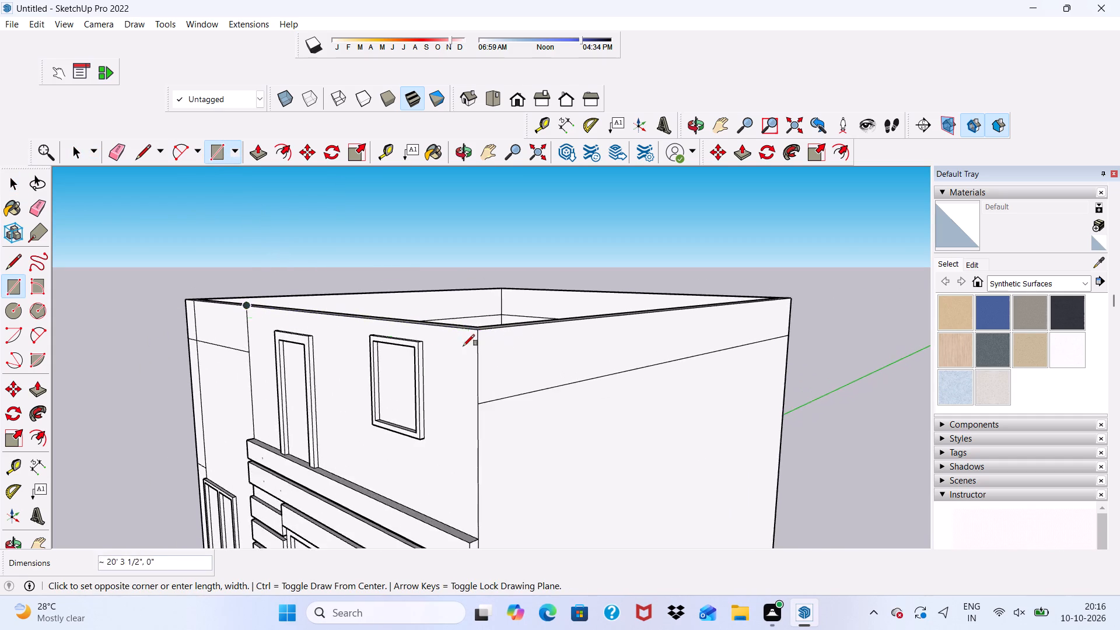
{"action": "scroll", "coordinate": [468, 346], "scroll_direction": "up", "scroll_amount": 3}
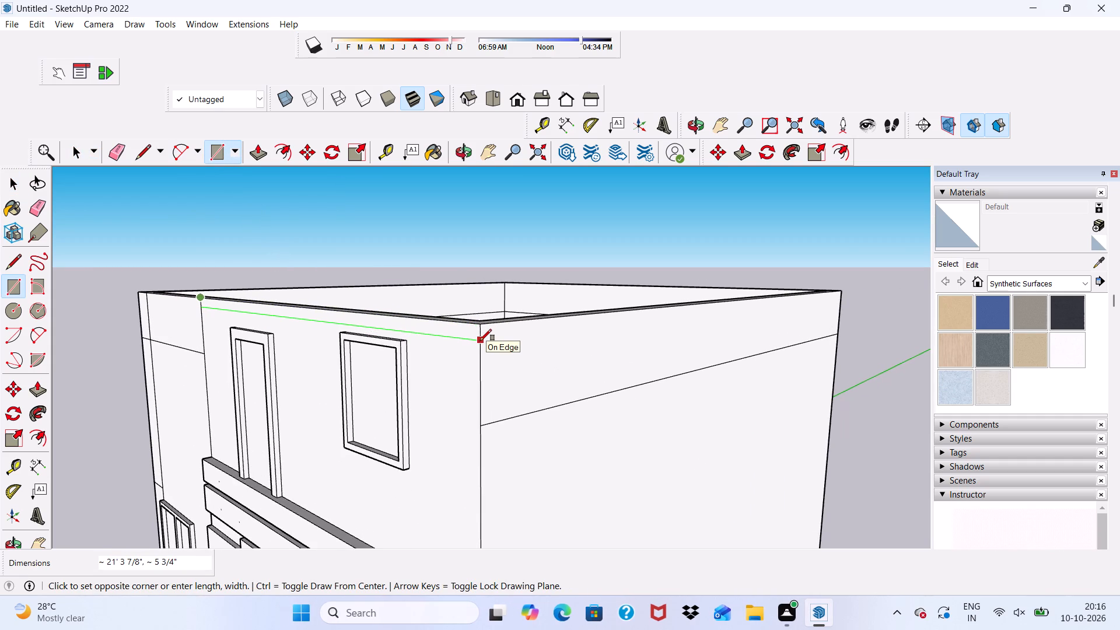
{"action": "left_click", "coordinate": [480, 341]}
{"action": "key", "text": "space"}
Pull the top strip above the door and window outward by 4' to form a projecting slab.
{"action": "left_click", "coordinate": [390, 321]}
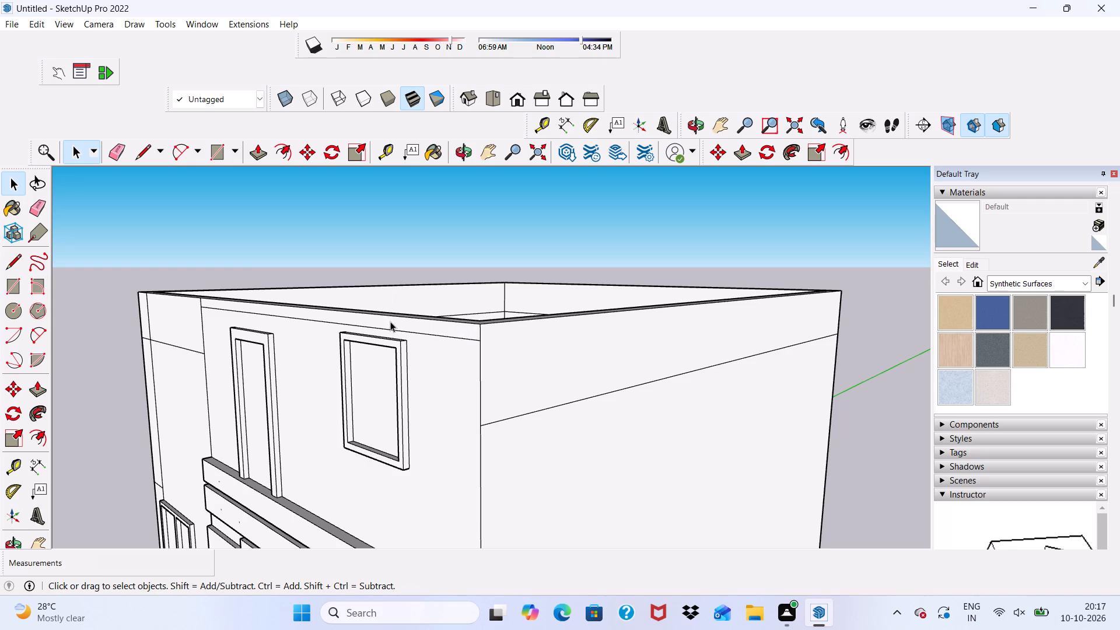
{"action": "left_click", "coordinate": [253, 149]}
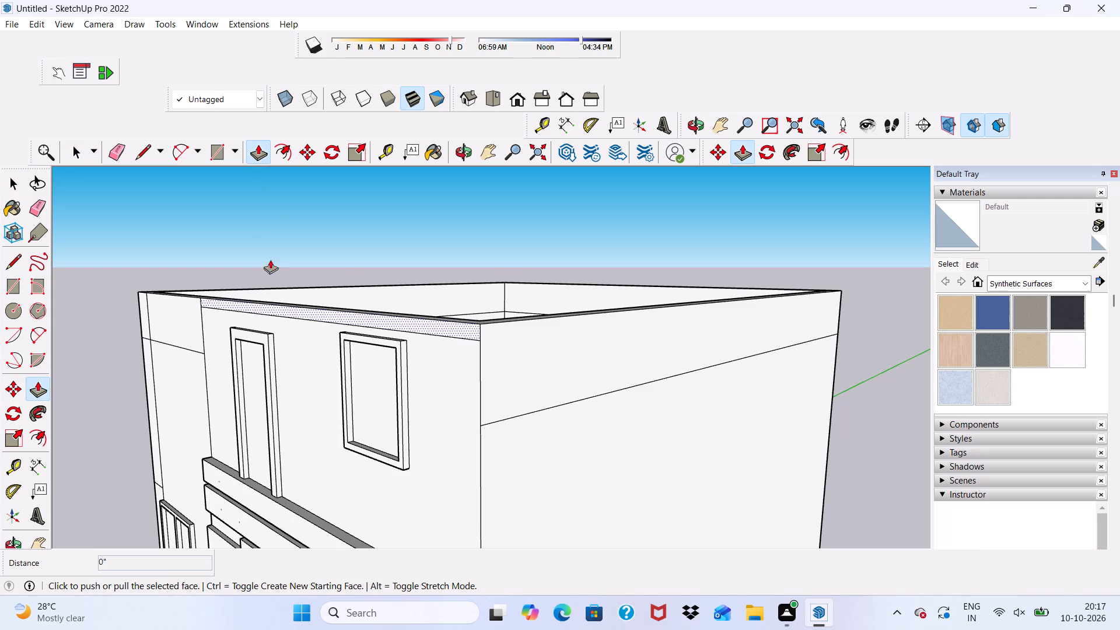
{"action": "left_click", "coordinate": [281, 307]}
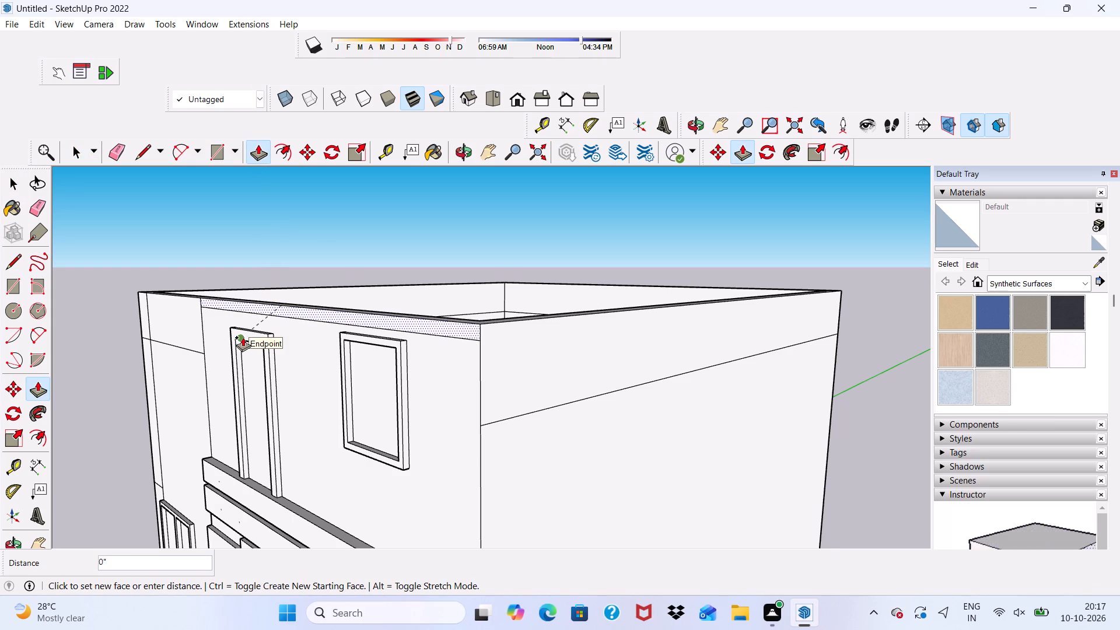
{"action": "scroll", "coordinate": [235, 351], "scroll_direction": "down", "scroll_amount": 8}
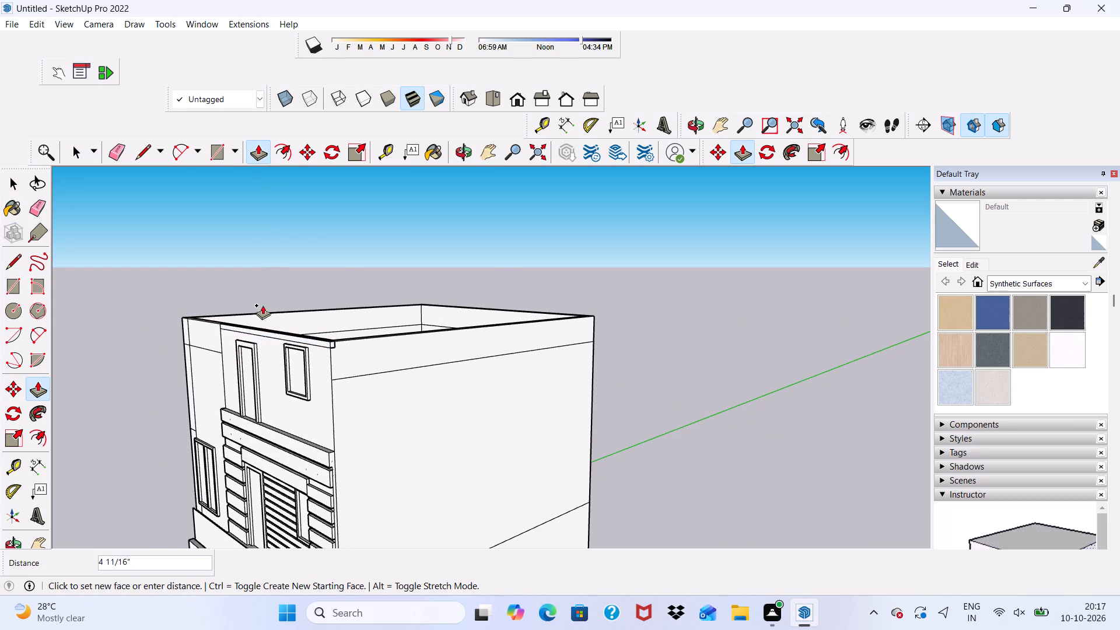
{"action": "scroll", "coordinate": [227, 360], "scroll_direction": "up", "scroll_amount": 2}
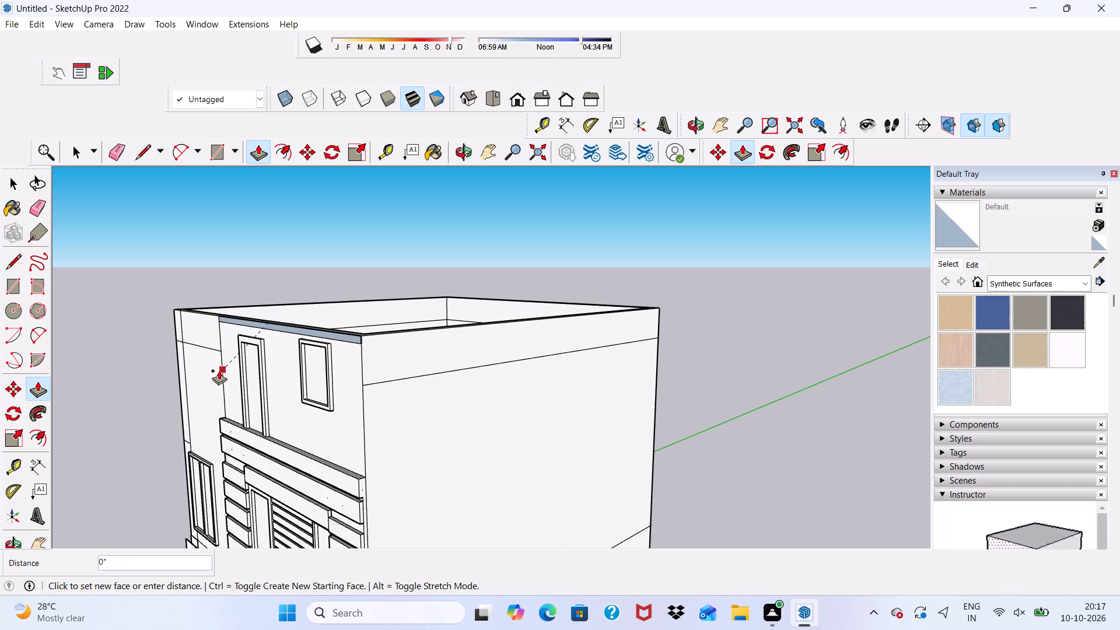
{"action": "scroll", "coordinate": [213, 378], "scroll_direction": "down", "scroll_amount": 3}
{"action": "type", "text": "4'"}
{"action": "key", "text": "Return"}
{"action": "scroll", "coordinate": [188, 379], "scroll_direction": "down", "scroll_amount": 5}
{"action": "middle_click_drag", "start_coordinate": [198, 377], "coordinate": [216, 345]}
{"action": "scroll", "coordinate": [198, 377], "scroll_direction": "up", "scroll_amount": 1}
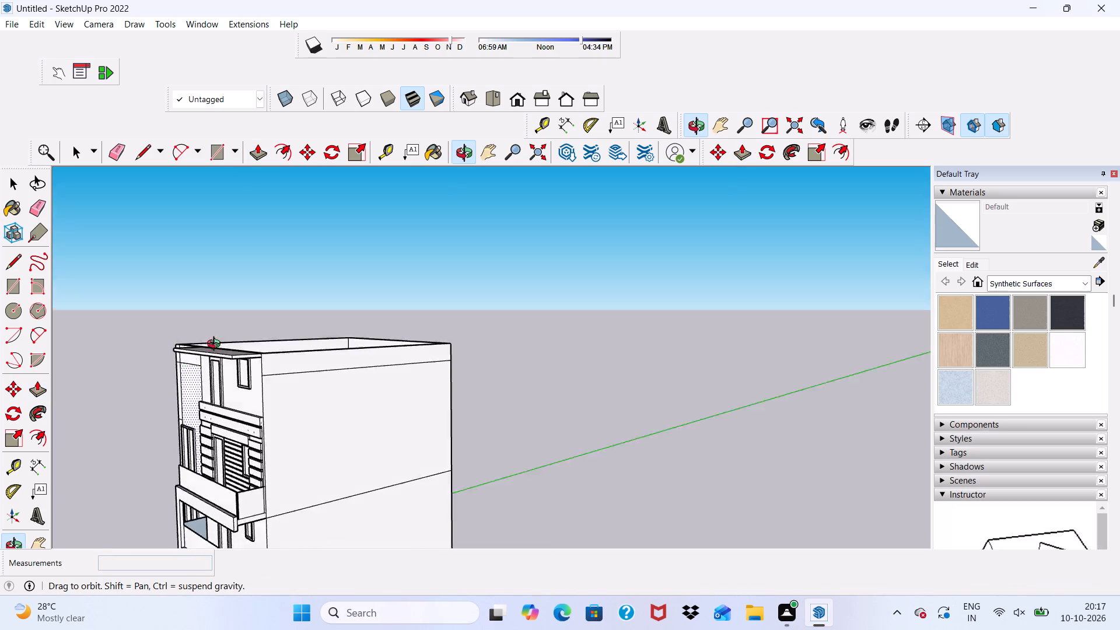
{"action": "middle_click_drag", "start_coordinate": [216, 345], "coordinate": [440, 328]}
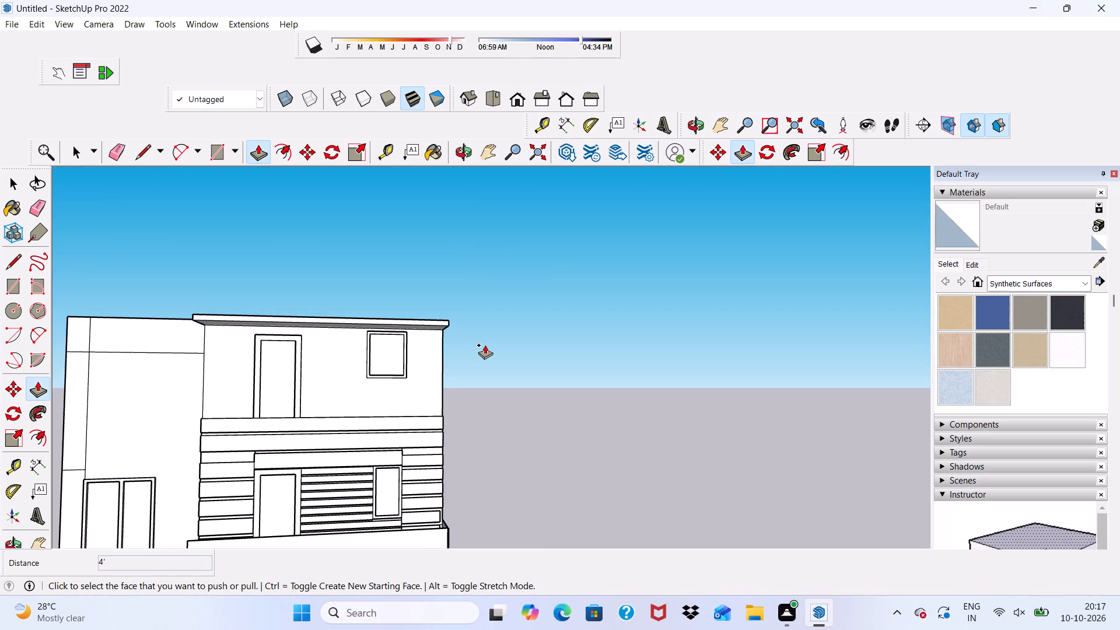
{"action": "key", "text": "space"}
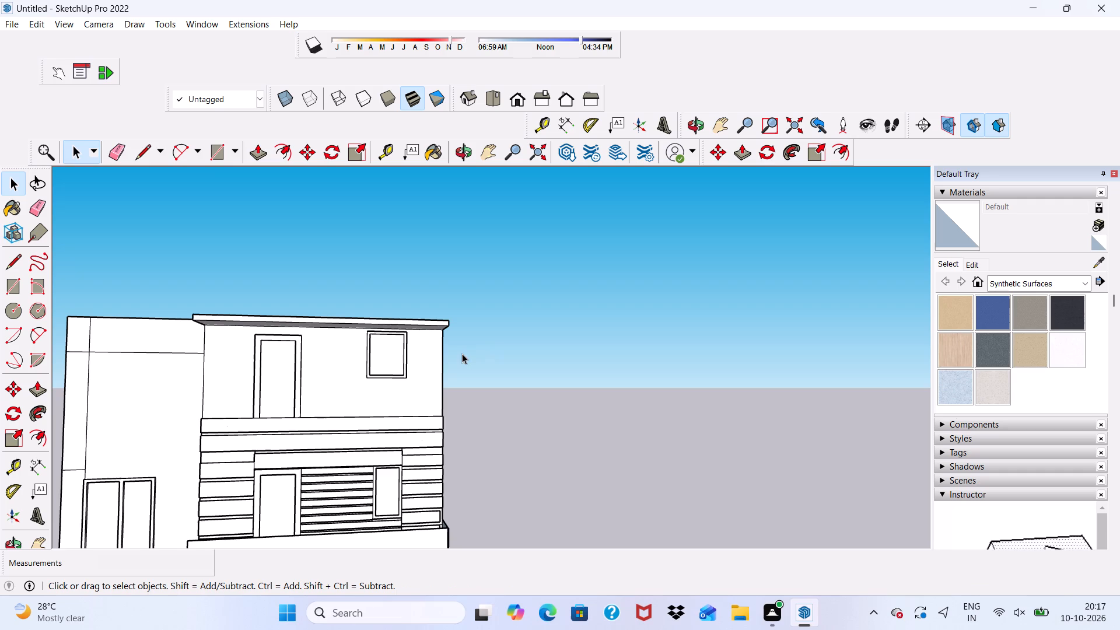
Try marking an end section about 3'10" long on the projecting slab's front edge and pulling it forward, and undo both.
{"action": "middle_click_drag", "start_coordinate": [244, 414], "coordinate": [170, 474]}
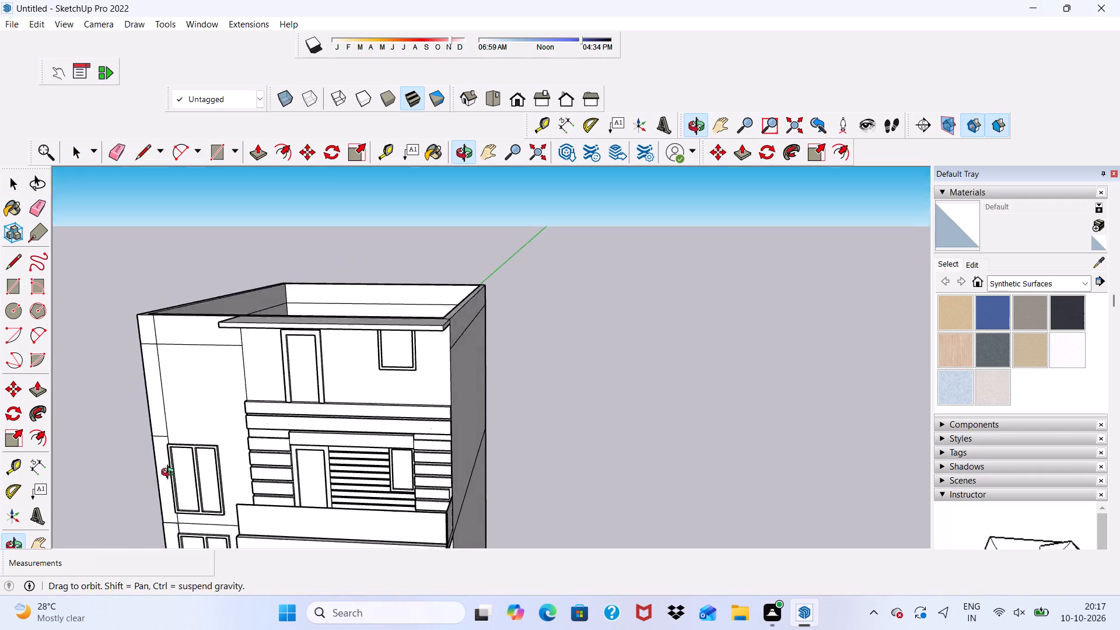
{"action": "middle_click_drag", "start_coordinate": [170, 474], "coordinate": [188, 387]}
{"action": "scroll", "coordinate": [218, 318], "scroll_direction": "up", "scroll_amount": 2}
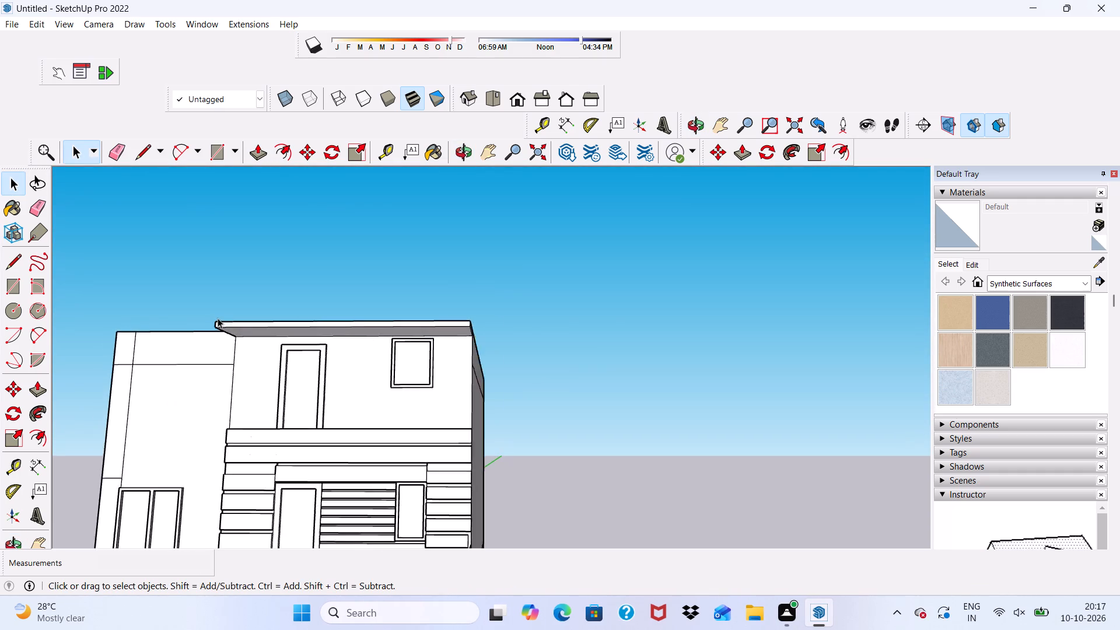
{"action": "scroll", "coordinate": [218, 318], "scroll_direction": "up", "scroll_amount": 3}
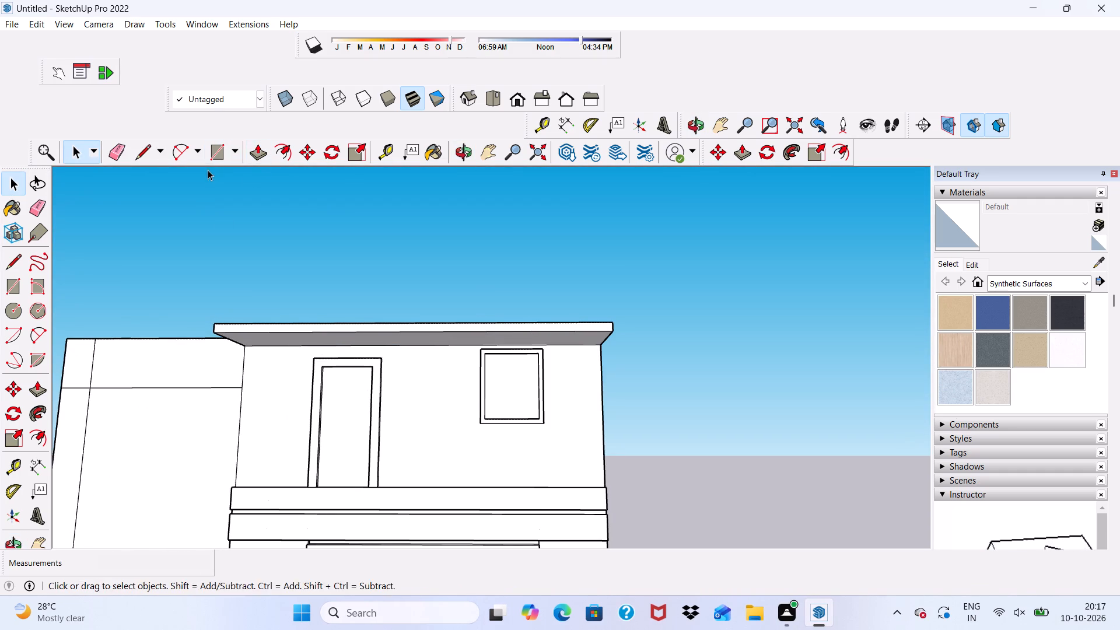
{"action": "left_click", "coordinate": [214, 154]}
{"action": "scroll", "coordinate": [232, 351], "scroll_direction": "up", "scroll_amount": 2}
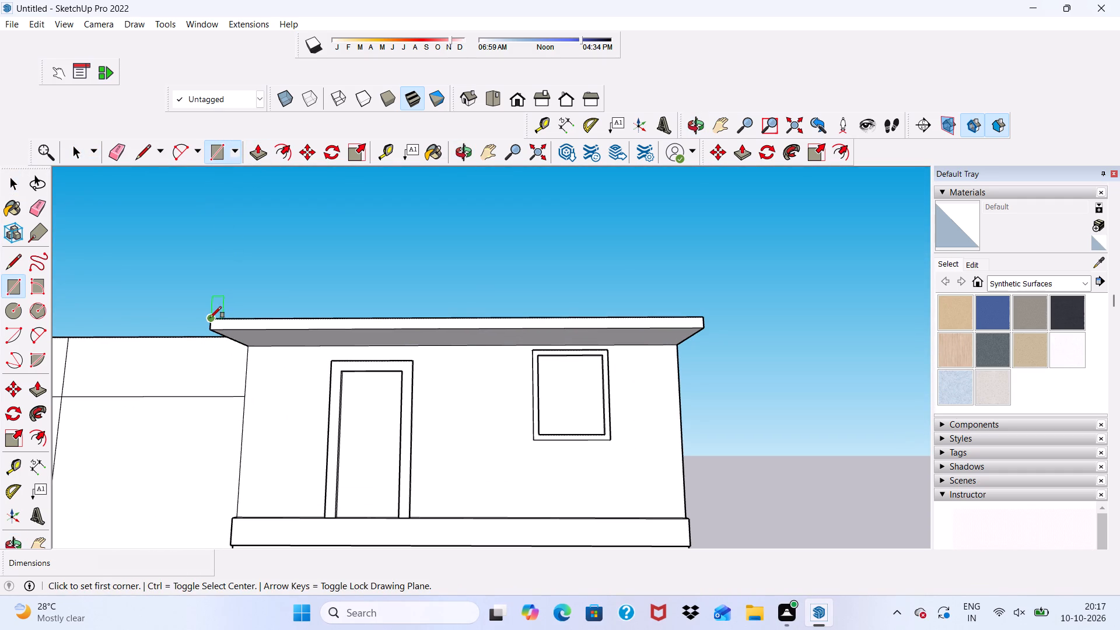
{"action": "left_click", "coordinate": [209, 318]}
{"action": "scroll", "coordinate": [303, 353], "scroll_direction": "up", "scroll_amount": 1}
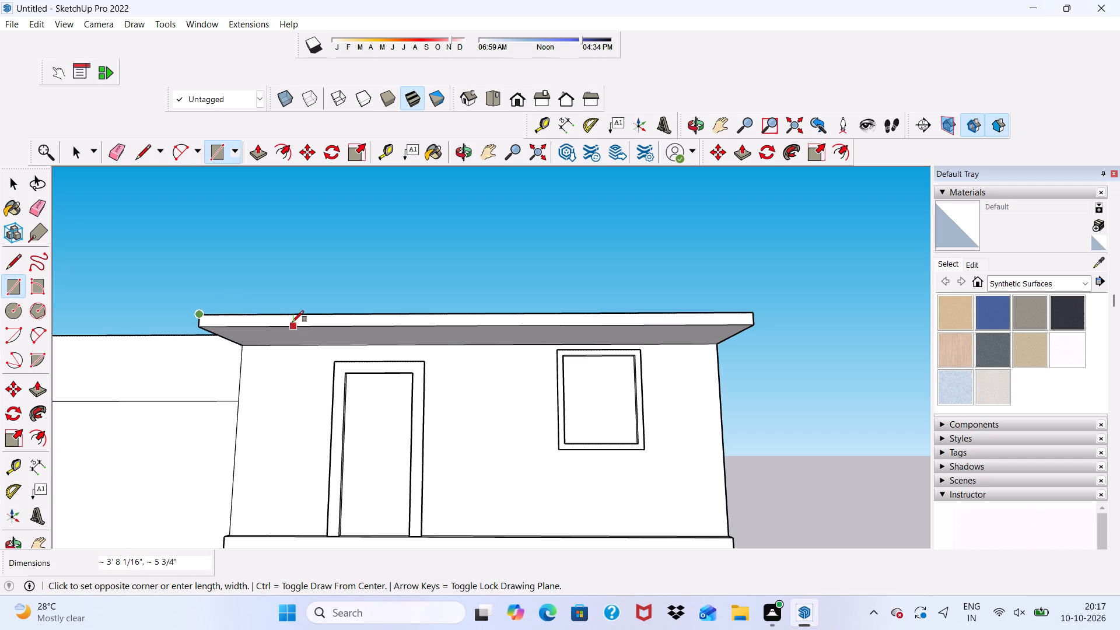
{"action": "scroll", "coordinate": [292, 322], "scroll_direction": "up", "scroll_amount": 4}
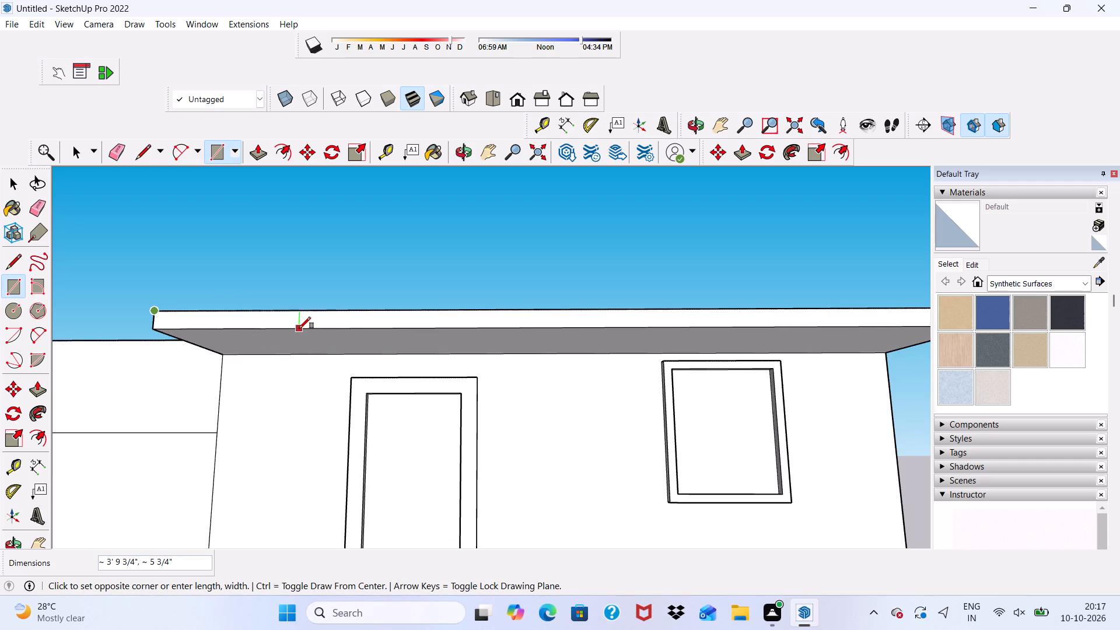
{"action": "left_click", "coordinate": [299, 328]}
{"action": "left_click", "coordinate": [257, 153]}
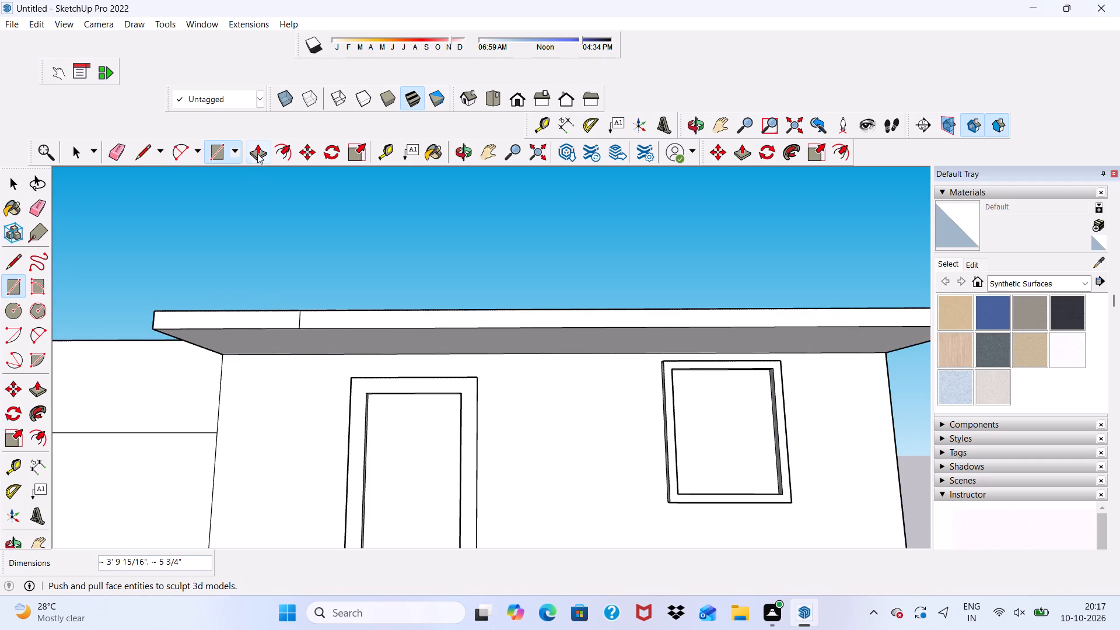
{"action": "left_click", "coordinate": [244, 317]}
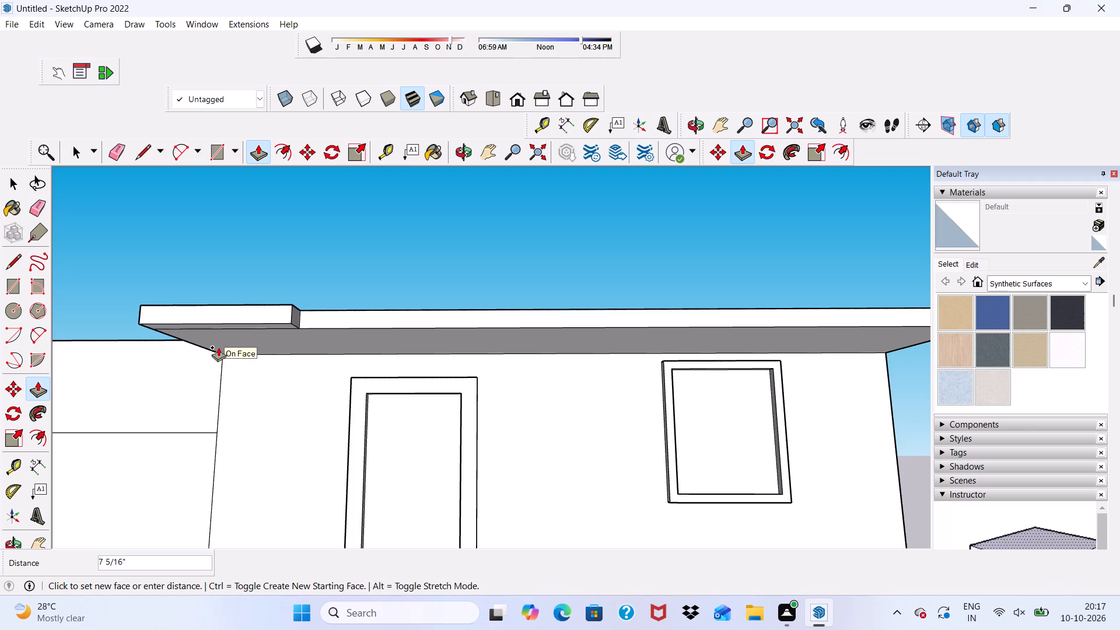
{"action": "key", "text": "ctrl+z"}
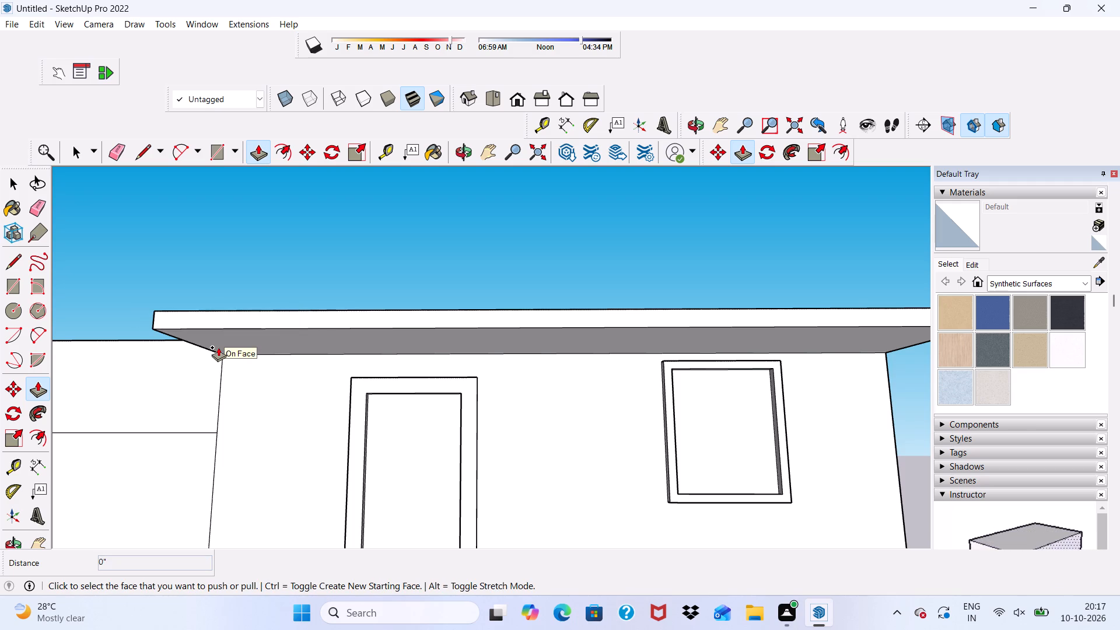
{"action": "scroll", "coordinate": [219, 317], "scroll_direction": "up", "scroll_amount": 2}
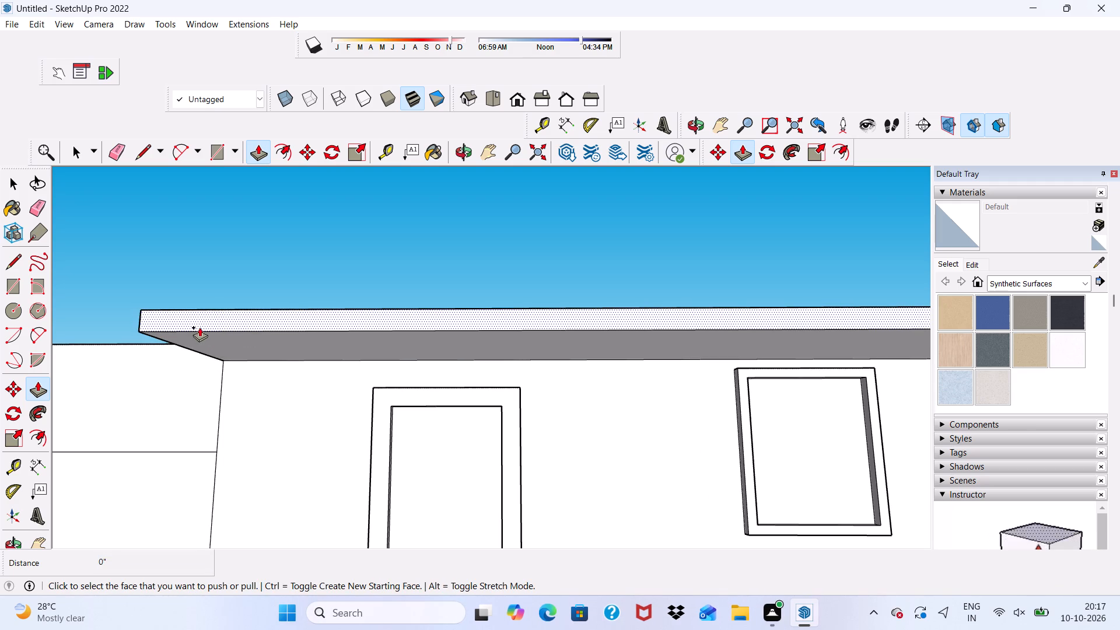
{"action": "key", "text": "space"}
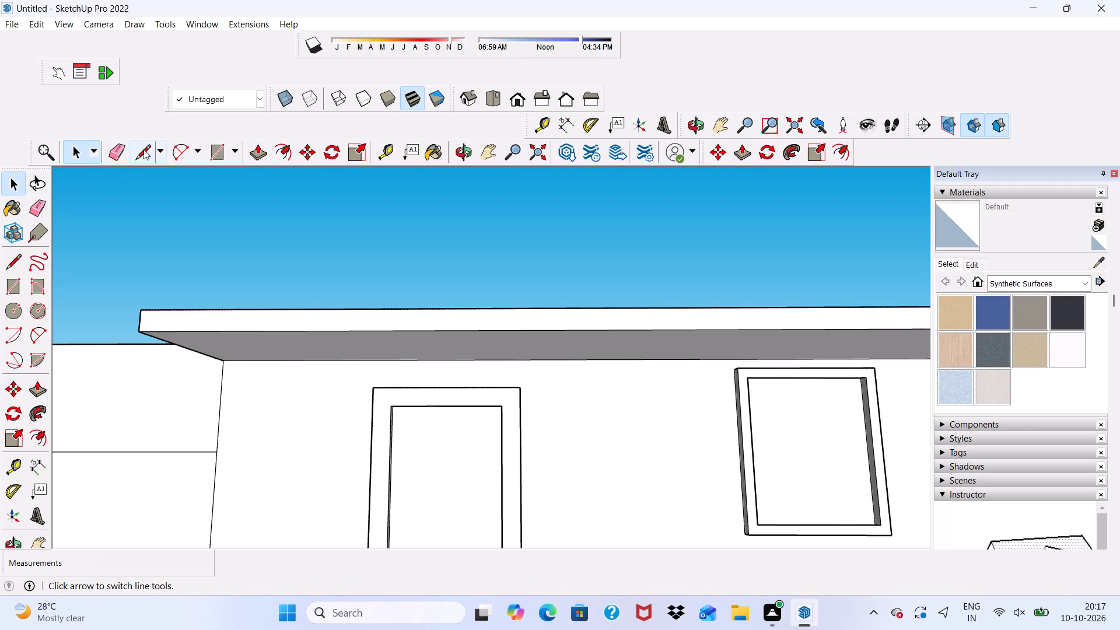
Draw a rectangle about 4'4" long and 6" high at the door-side end of the slab's front edge.
{"action": "left_click", "coordinate": [143, 149]}
{"action": "left_click", "coordinate": [215, 154]}
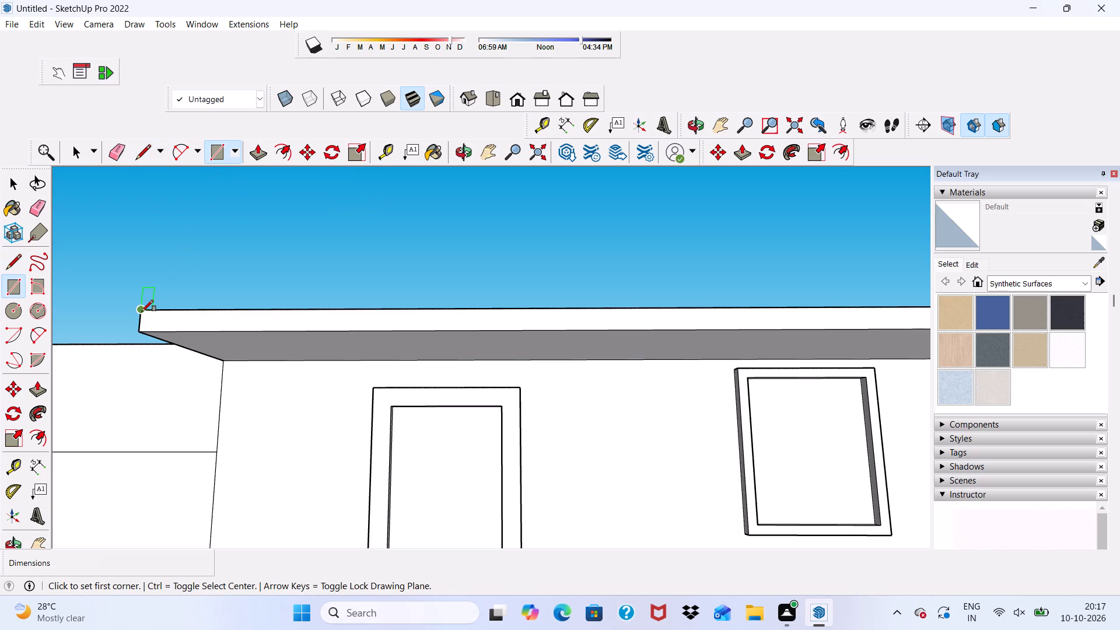
{"action": "left_click", "coordinate": [142, 310]}
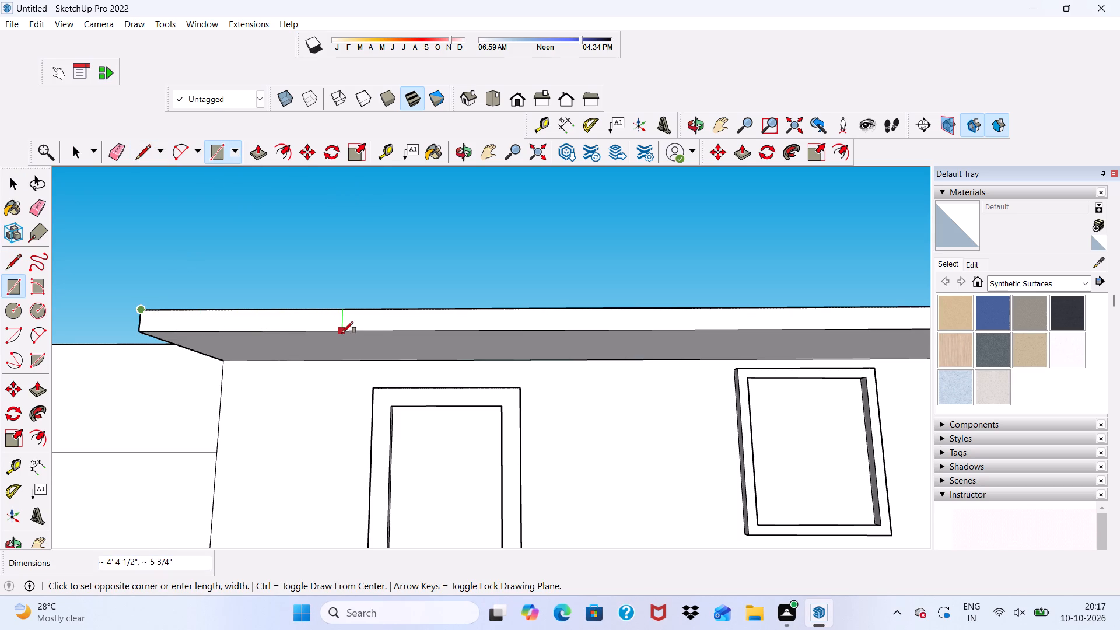
{"action": "left_click", "coordinate": [340, 332]}
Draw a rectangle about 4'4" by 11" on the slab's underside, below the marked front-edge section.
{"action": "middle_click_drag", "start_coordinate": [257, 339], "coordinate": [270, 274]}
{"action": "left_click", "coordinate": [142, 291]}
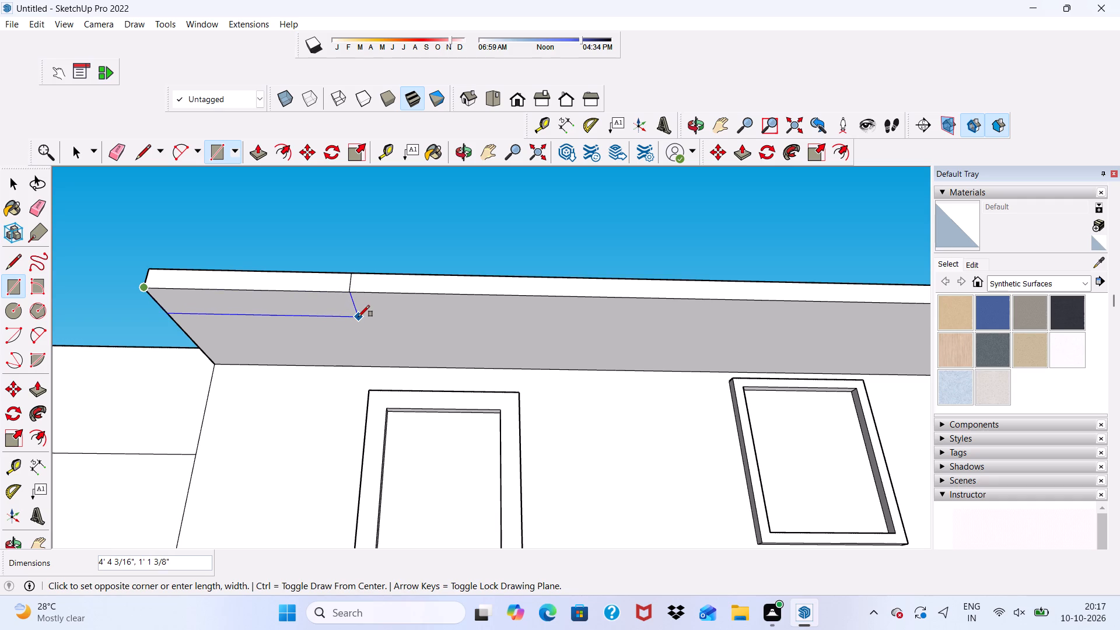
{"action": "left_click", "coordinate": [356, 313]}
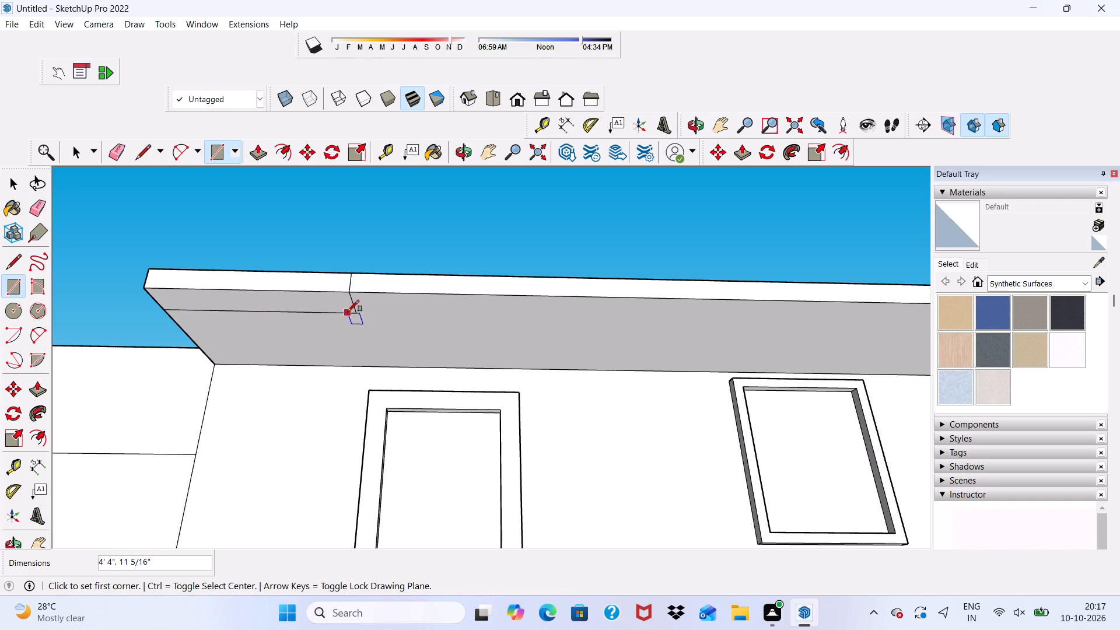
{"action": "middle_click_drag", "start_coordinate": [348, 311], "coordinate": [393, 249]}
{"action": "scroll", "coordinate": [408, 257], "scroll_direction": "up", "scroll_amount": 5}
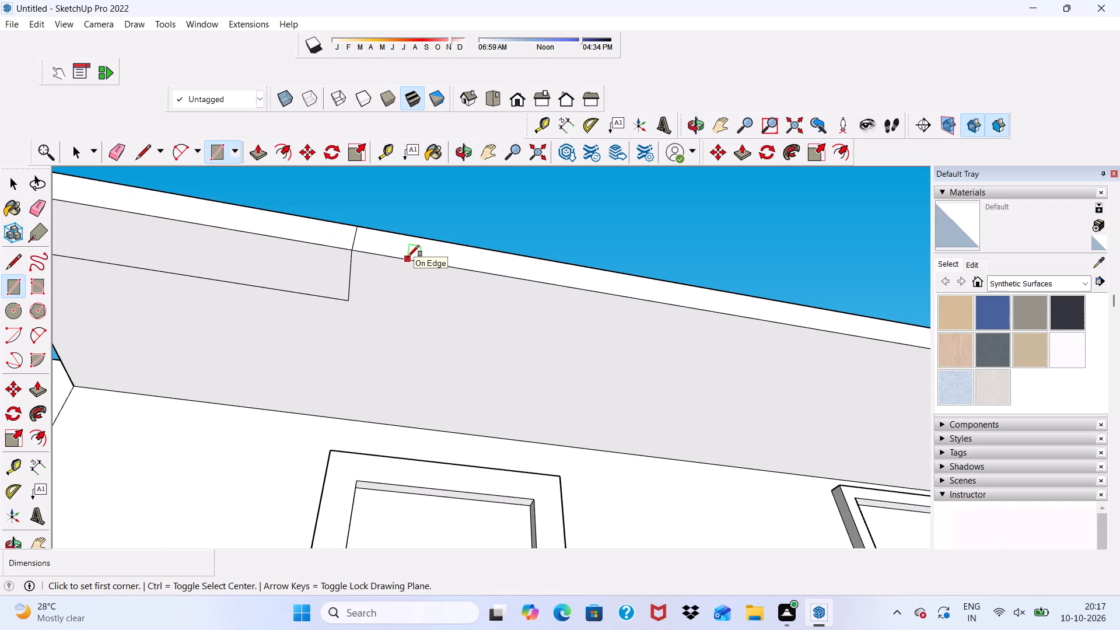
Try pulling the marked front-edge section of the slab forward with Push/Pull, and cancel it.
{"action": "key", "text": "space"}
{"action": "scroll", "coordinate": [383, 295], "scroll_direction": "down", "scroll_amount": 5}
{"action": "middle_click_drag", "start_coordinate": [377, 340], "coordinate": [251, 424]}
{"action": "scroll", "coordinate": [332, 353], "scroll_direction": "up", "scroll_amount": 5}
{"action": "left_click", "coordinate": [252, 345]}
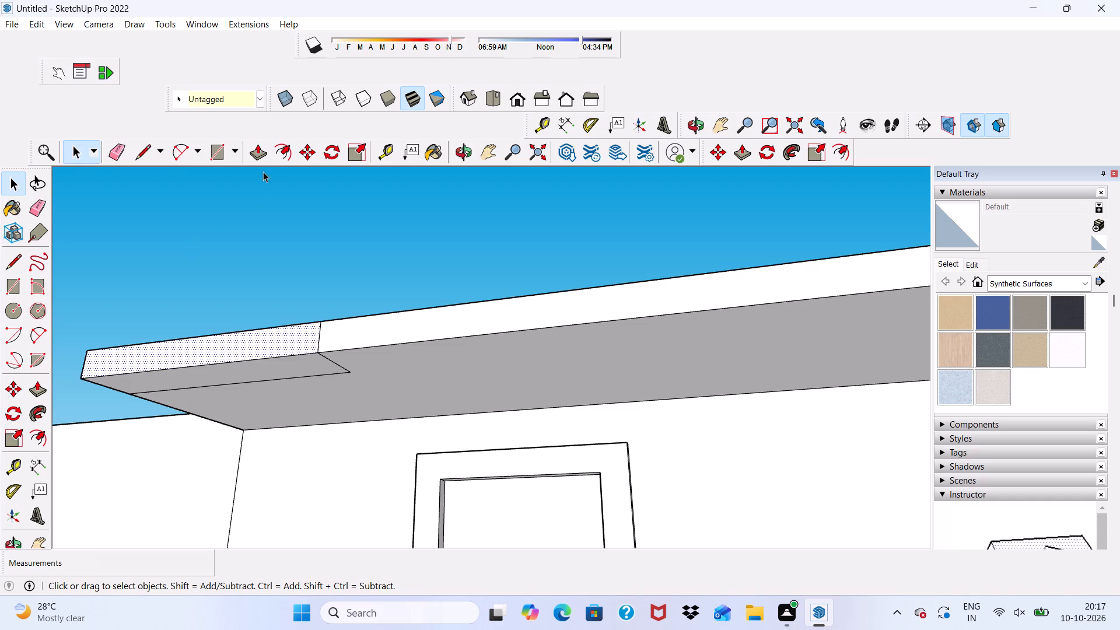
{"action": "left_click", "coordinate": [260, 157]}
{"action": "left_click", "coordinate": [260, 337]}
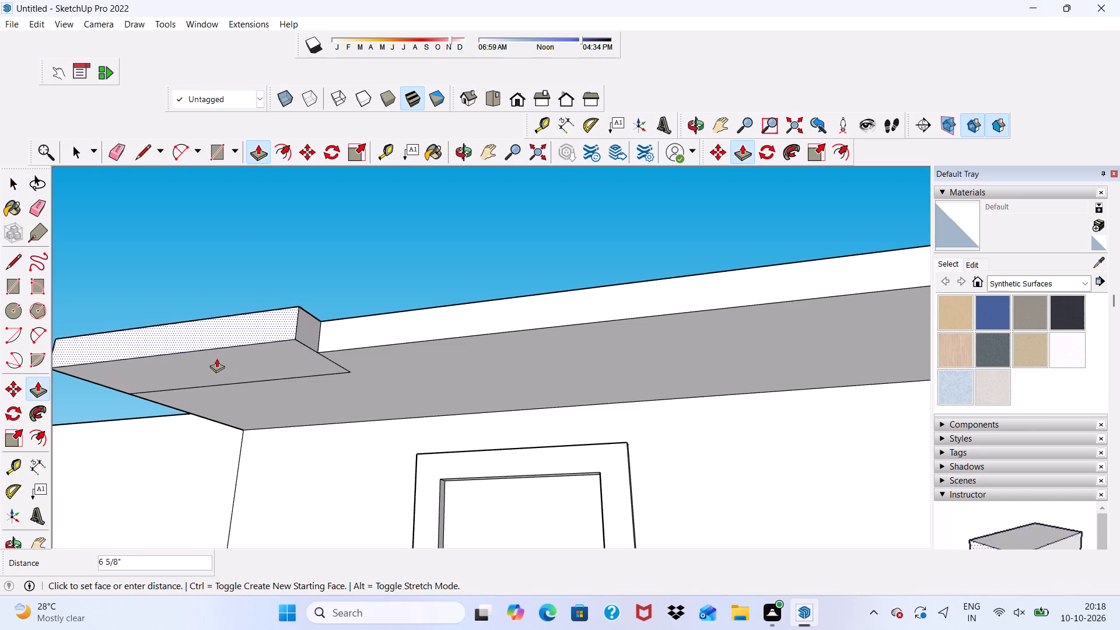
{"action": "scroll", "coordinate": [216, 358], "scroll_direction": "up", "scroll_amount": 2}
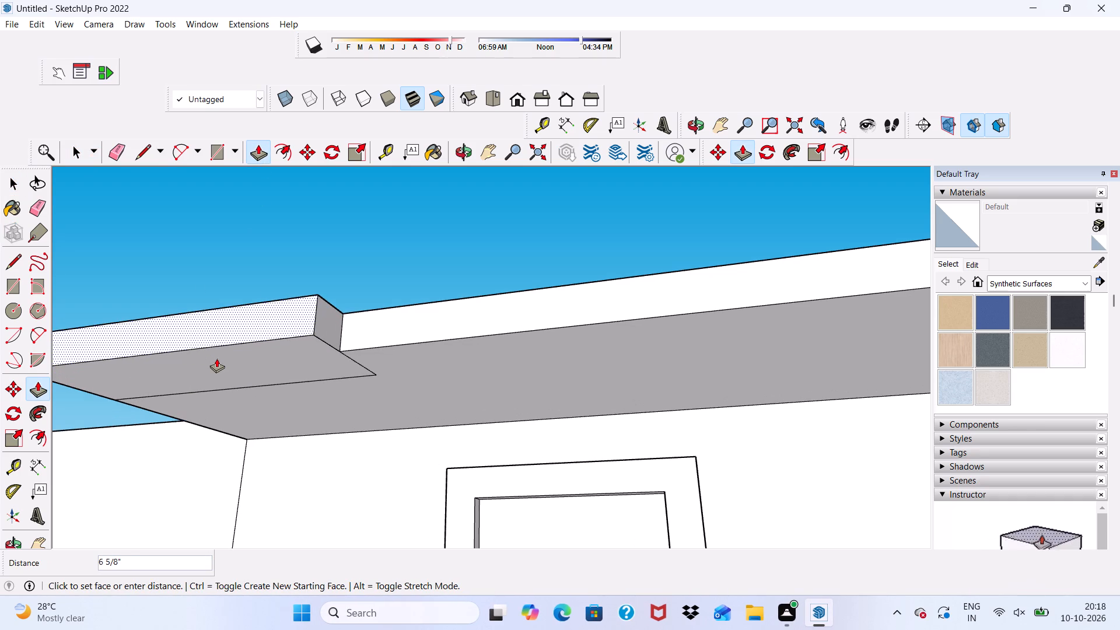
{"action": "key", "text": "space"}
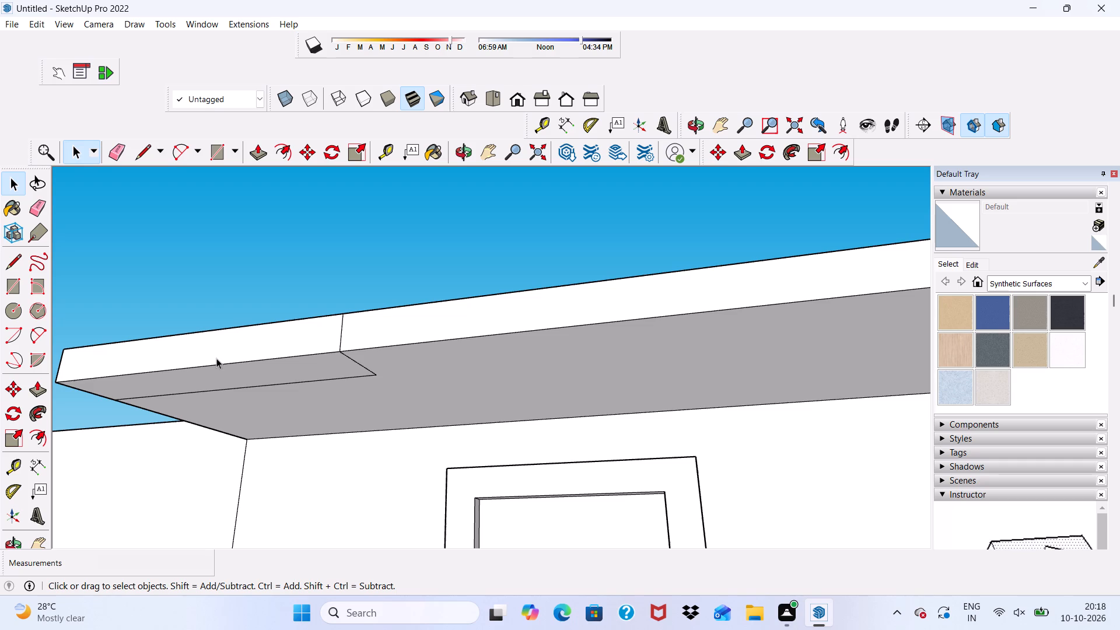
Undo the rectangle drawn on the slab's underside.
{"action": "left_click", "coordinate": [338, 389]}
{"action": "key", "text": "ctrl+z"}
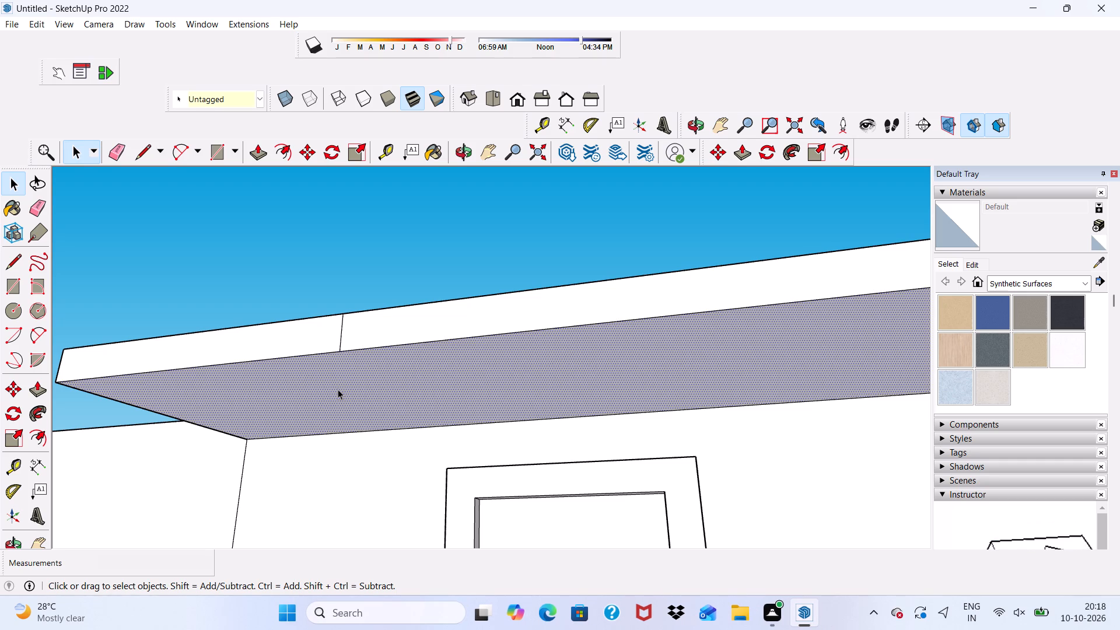
Draw a 4' line across the slab's underside from the front-edge division straight back to the wall.
{"action": "left_click", "coordinate": [140, 150]}
{"action": "scroll", "coordinate": [367, 384], "scroll_direction": "up", "scroll_amount": 4}
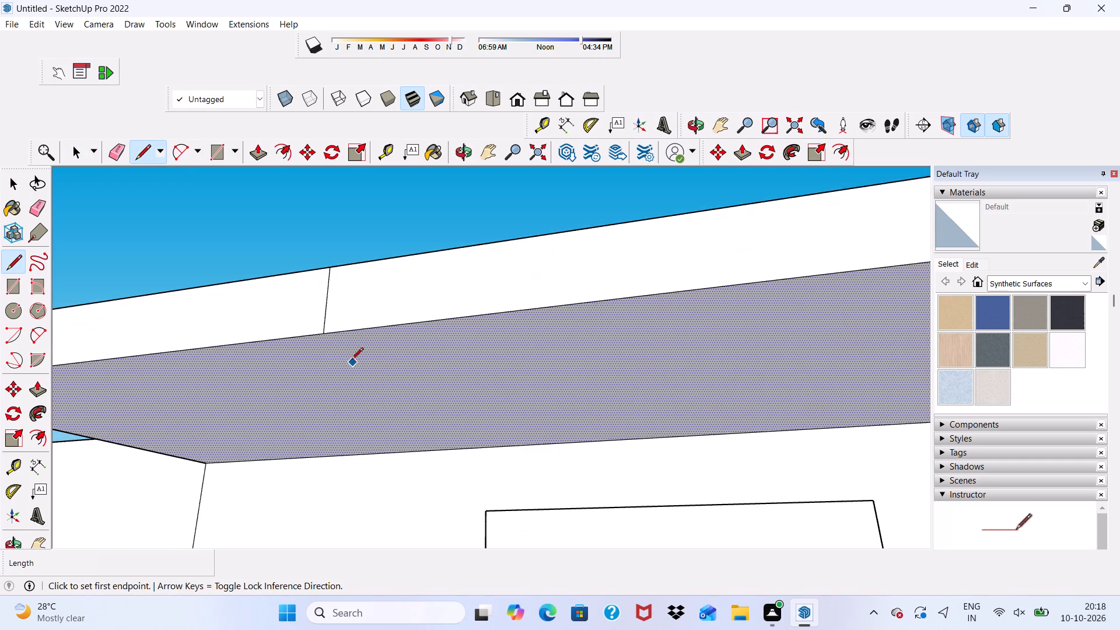
{"action": "scroll", "coordinate": [351, 360], "scroll_direction": "up", "scroll_amount": 5}
{"action": "left_click", "coordinate": [317, 331]}
{"action": "scroll", "coordinate": [346, 400], "scroll_direction": "down", "scroll_amount": 1}
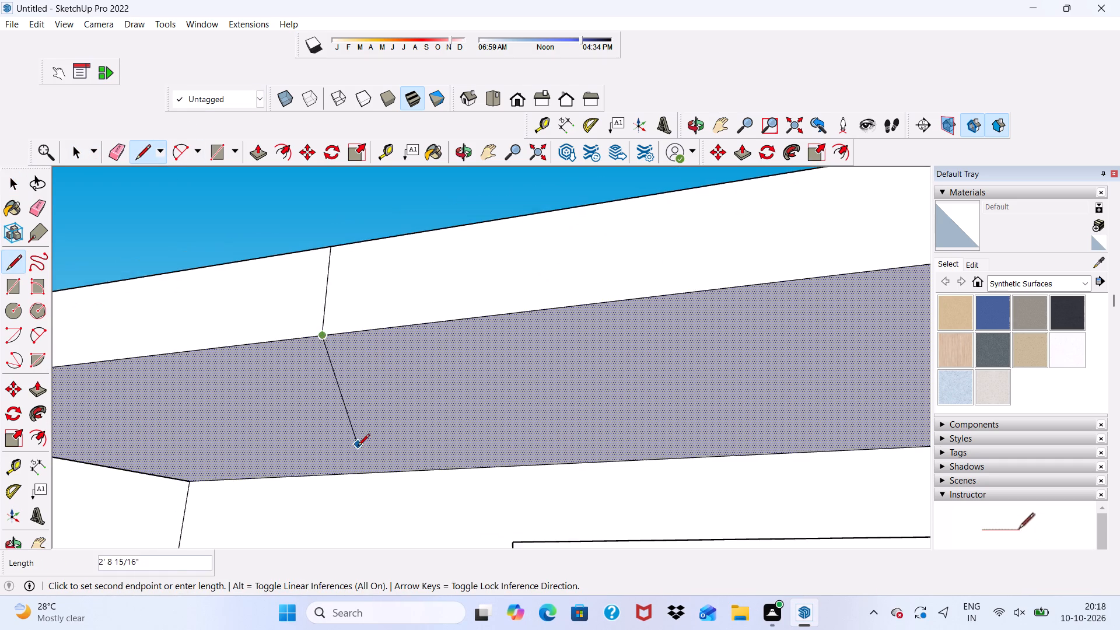
{"action": "scroll", "coordinate": [358, 447], "scroll_direction": "down", "scroll_amount": 1}
{"action": "middle_click_drag", "start_coordinate": [358, 447], "coordinate": [380, 366]}
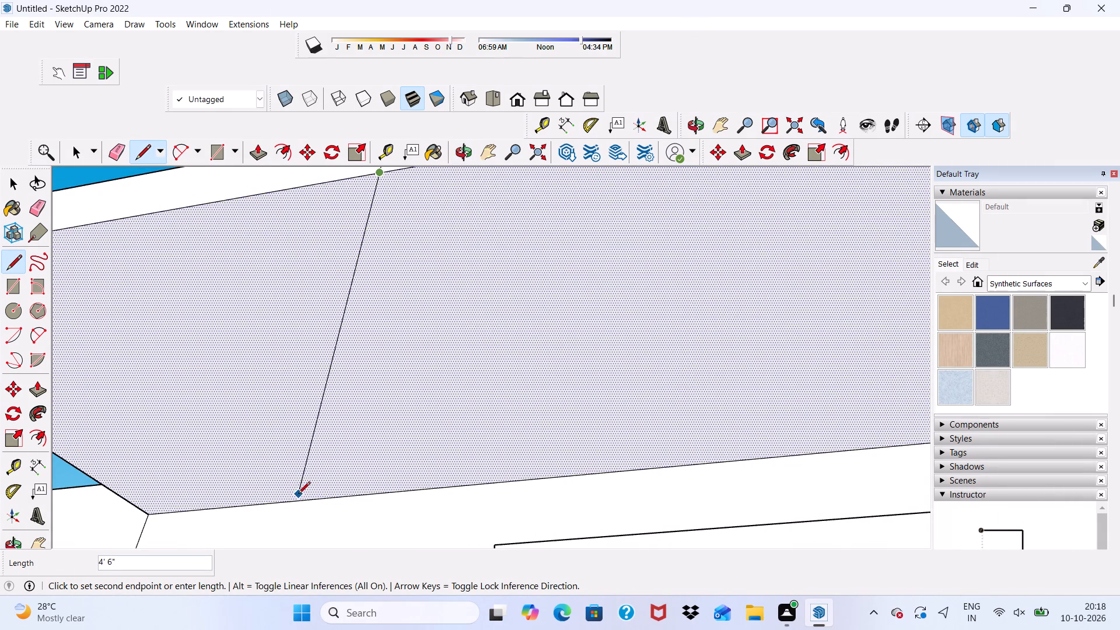
{"action": "left_click", "coordinate": [506, 485]}
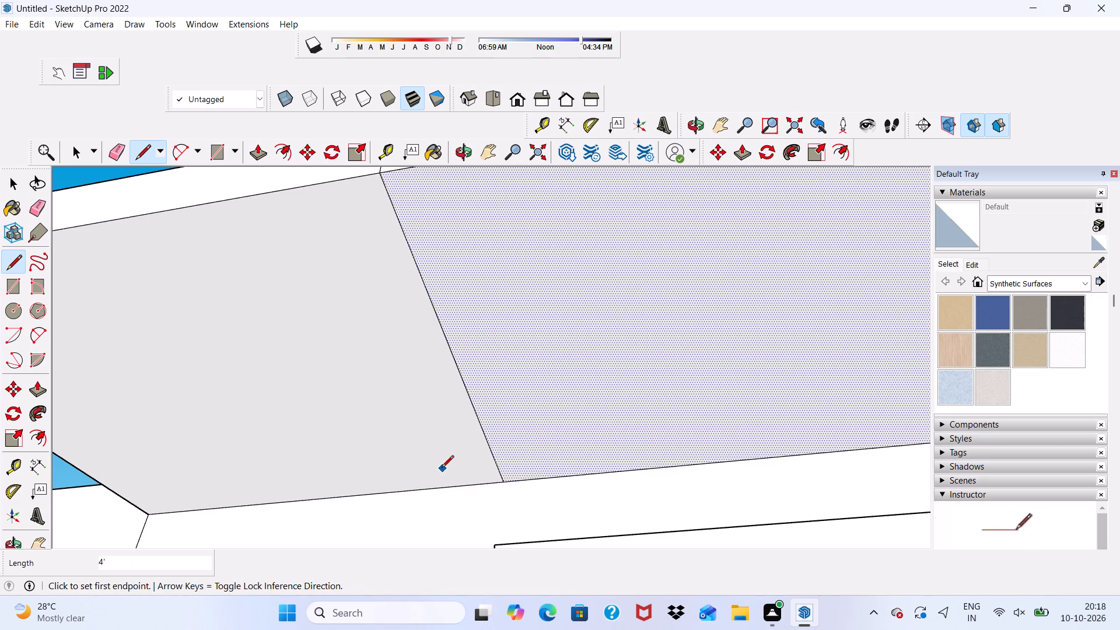
{"action": "key", "text": "space"}
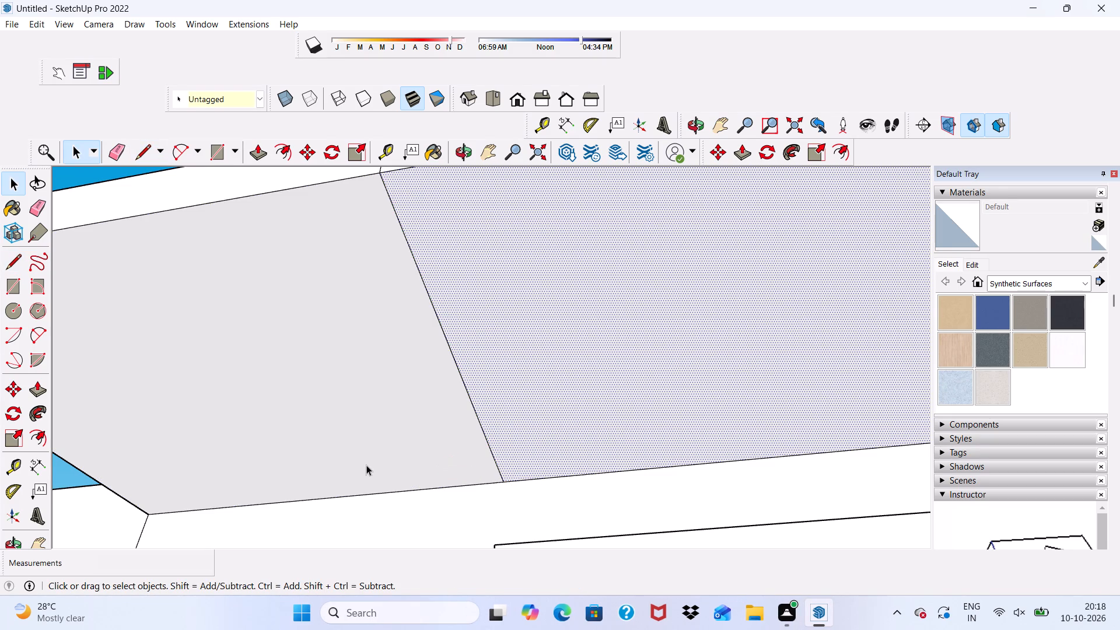
Push/Pull the end section of the slab's underside down about 8'4" to form a column beside the door.
{"action": "scroll", "coordinate": [366, 465], "scroll_direction": "down", "scroll_amount": 3}
{"action": "left_click", "coordinate": [365, 411]}
{"action": "scroll", "coordinate": [358, 411], "scroll_direction": "down", "scroll_amount": 5}
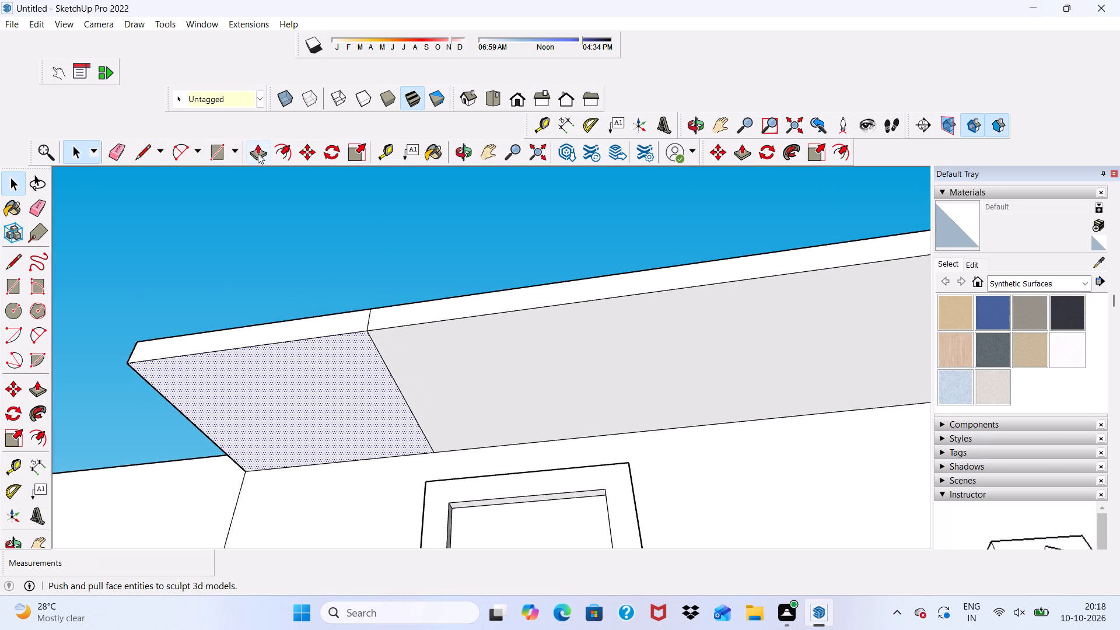
{"action": "left_click", "coordinate": [258, 153]}
{"action": "left_click", "coordinate": [289, 393]}
{"action": "scroll", "coordinate": [282, 440], "scroll_direction": "down", "scroll_amount": 9}
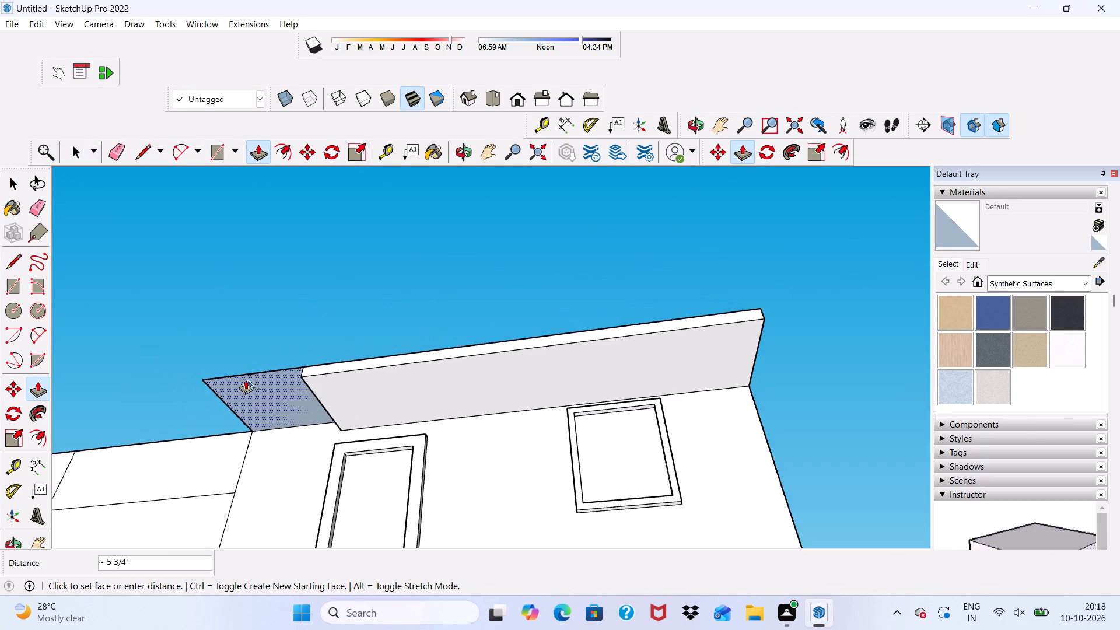
{"action": "scroll", "coordinate": [243, 392], "scroll_direction": "down", "scroll_amount": 7}
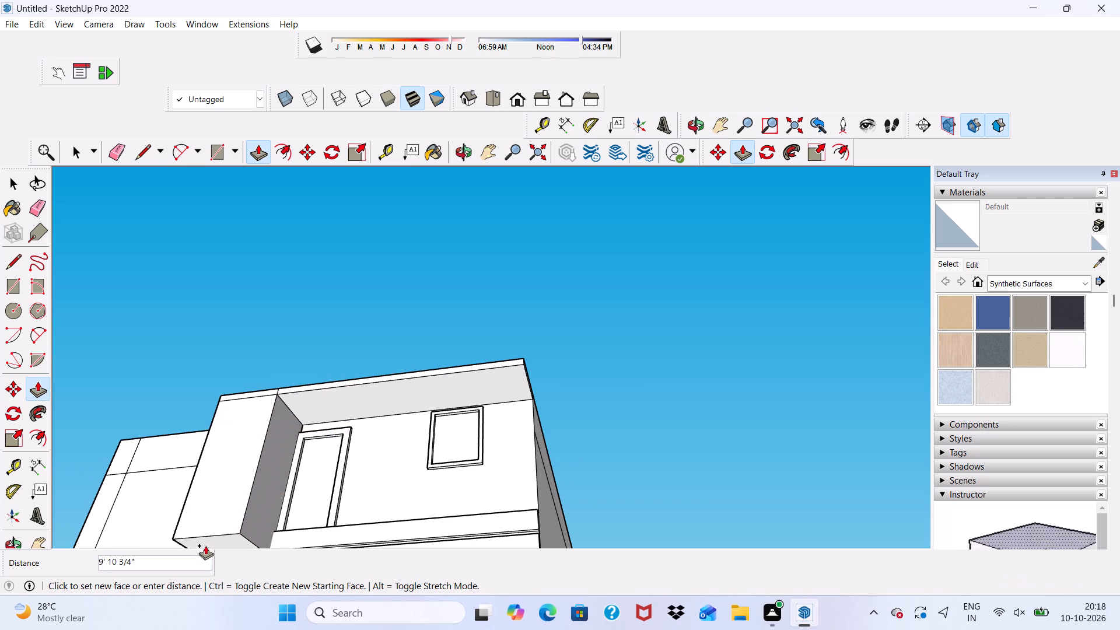
{"action": "scroll", "coordinate": [220, 538], "scroll_direction": "up", "scroll_amount": 4}
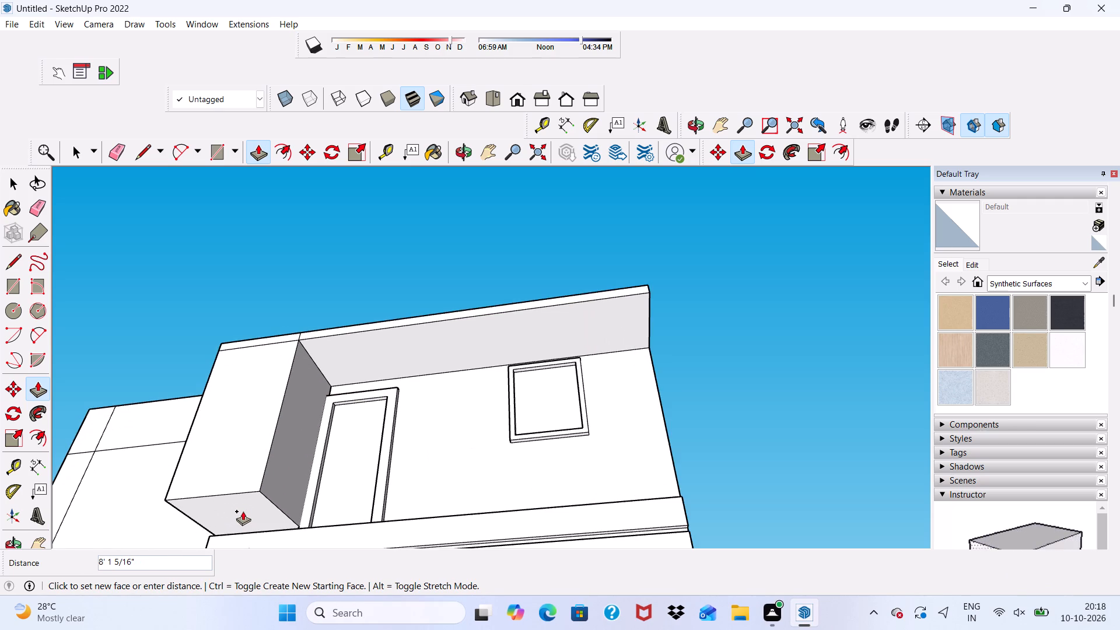
{"action": "middle_click_drag", "start_coordinate": [243, 511], "coordinate": [215, 526]}
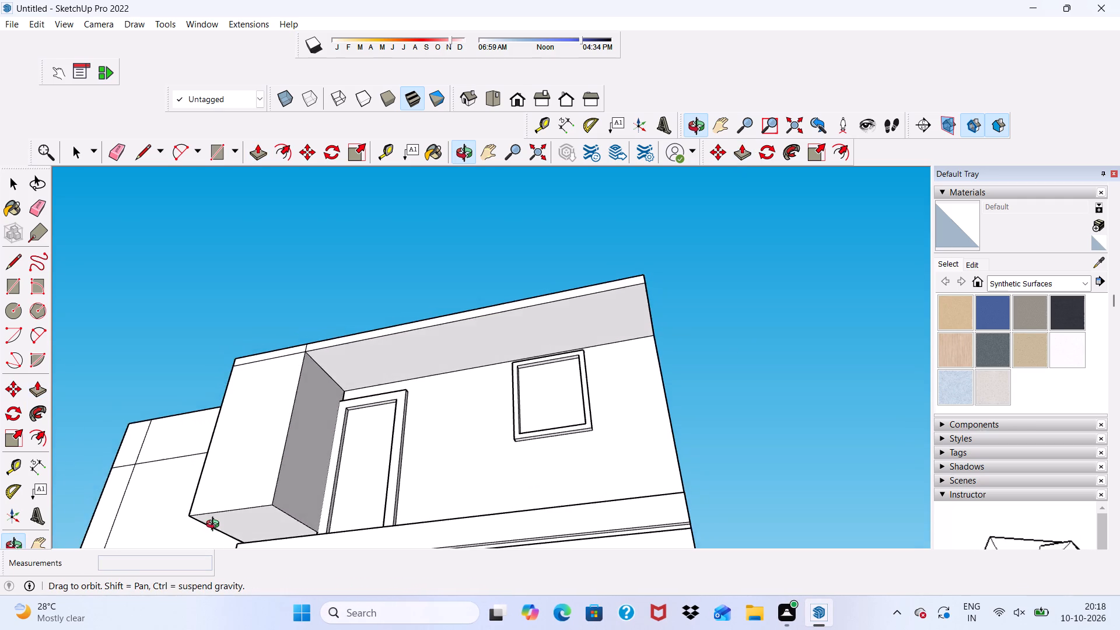
{"action": "middle_click_drag", "start_coordinate": [215, 526], "coordinate": [192, 538]}
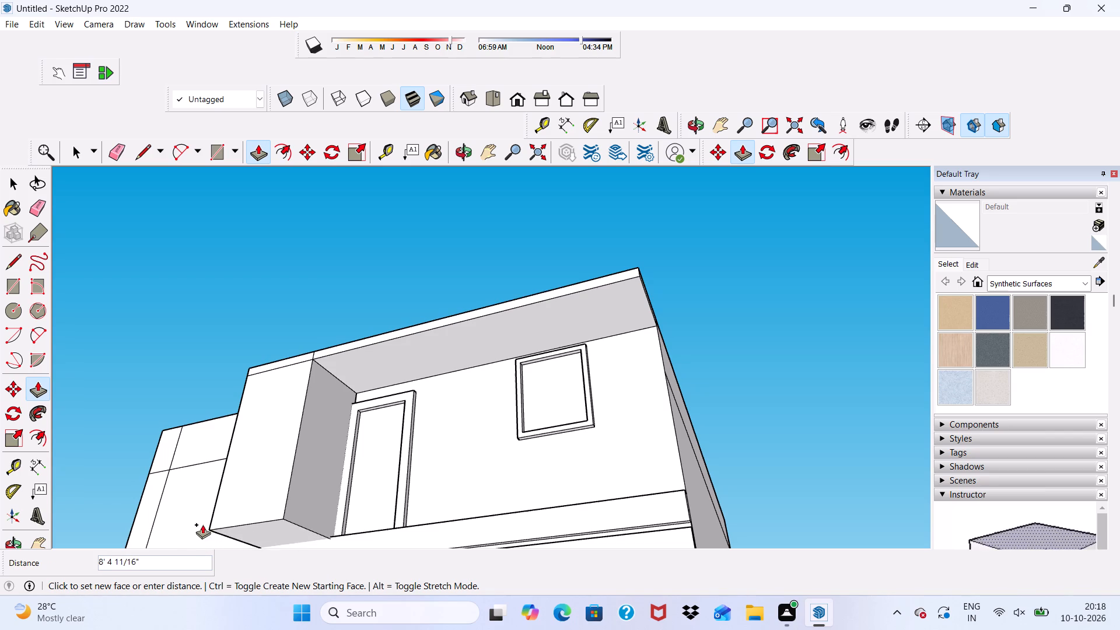
{"action": "left_click", "coordinate": [201, 522]}
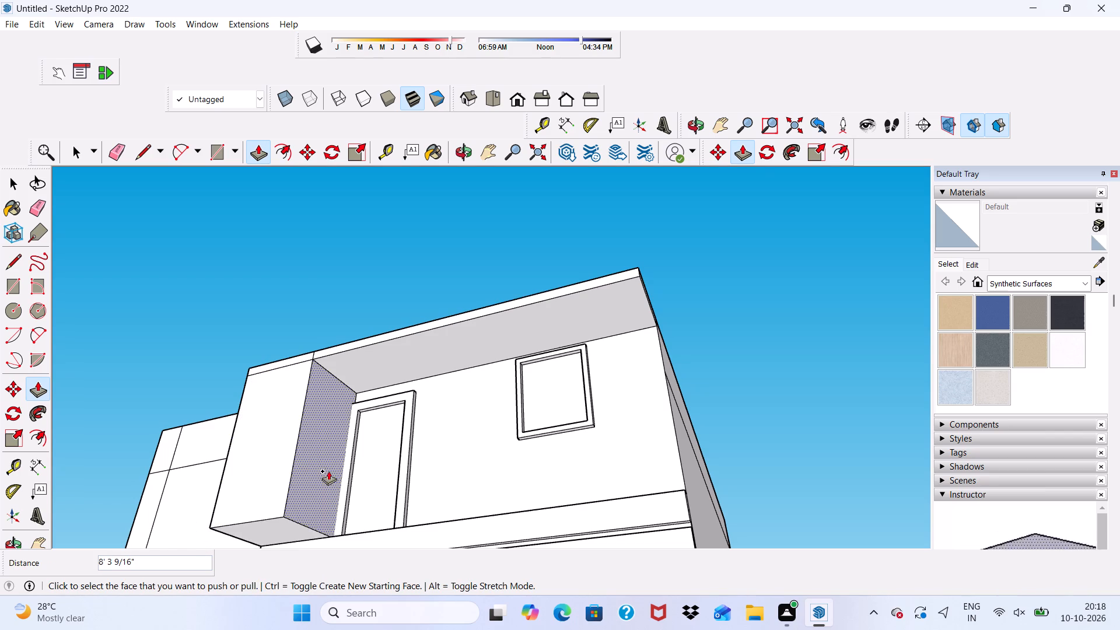
{"action": "key", "text": "space"}
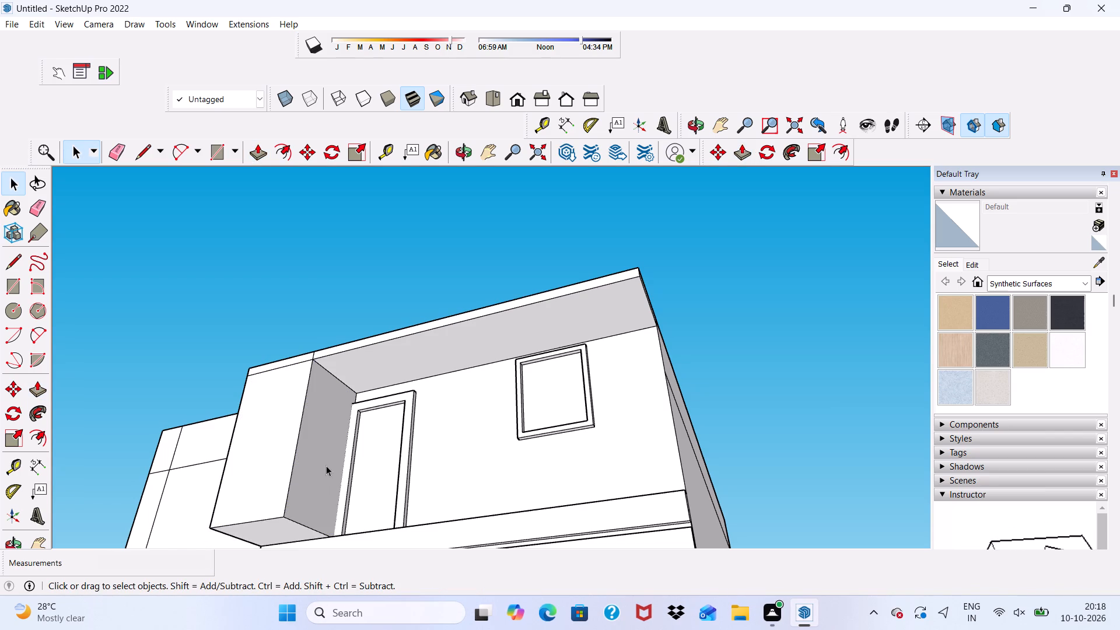
Erase the horizontal and short vertical edges separating the column's front face from the slab's front edge.
{"action": "left_click", "coordinate": [111, 149]}
{"action": "scroll", "coordinate": [257, 376], "scroll_direction": "up", "scroll_amount": 2}
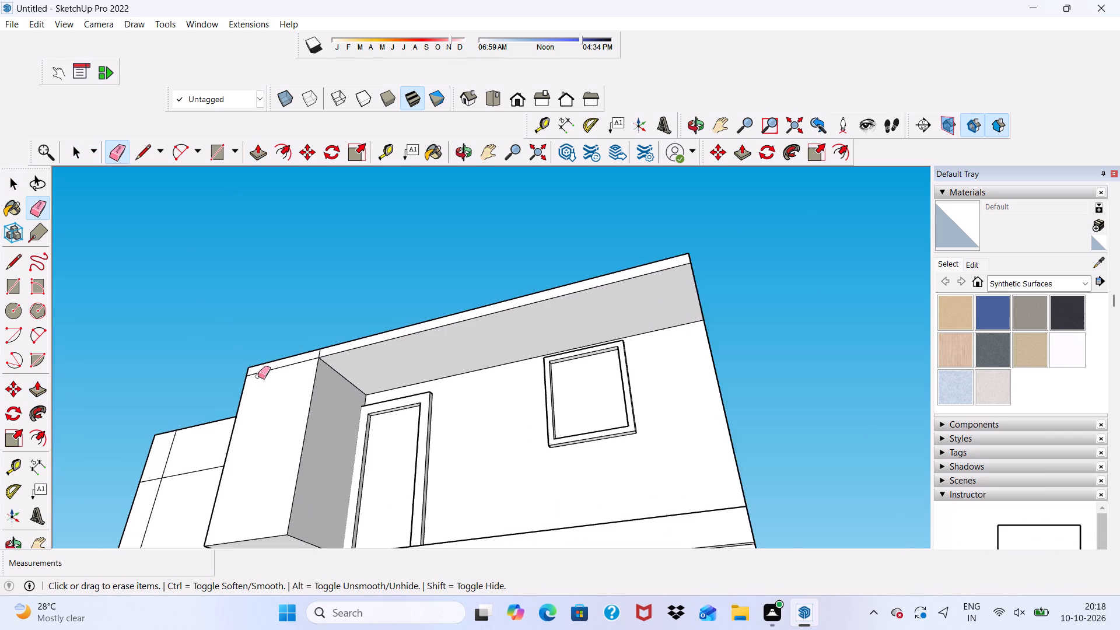
{"action": "scroll", "coordinate": [258, 376], "scroll_direction": "up", "scroll_amount": 1}
{"action": "left_click_drag", "start_coordinate": [269, 366], "coordinate": [272, 373]}
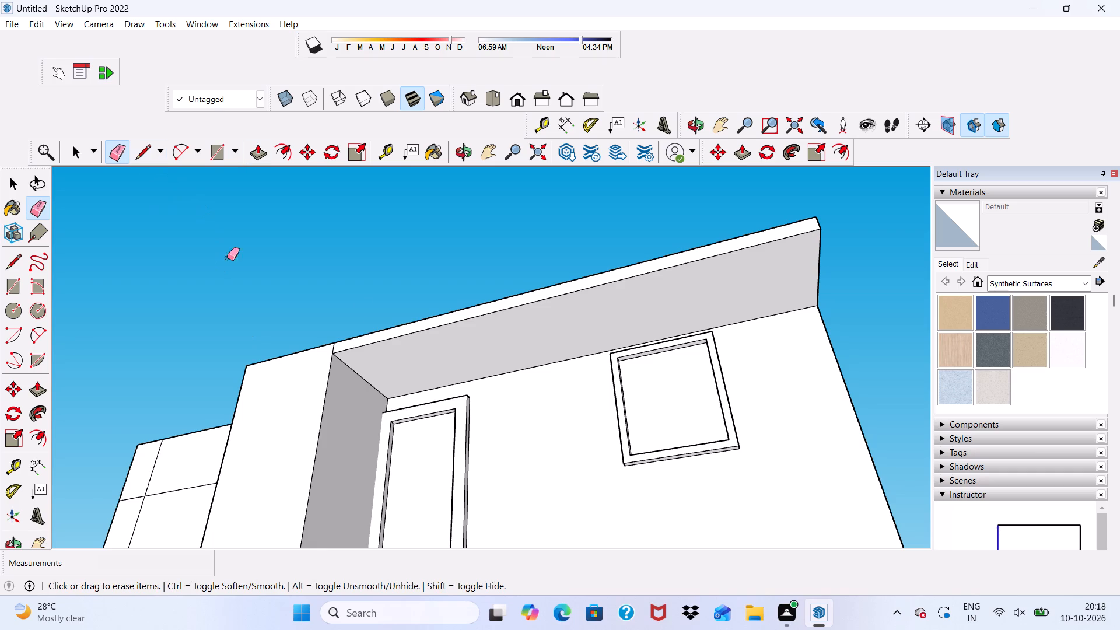
{"action": "scroll", "coordinate": [337, 348], "scroll_direction": "up", "scroll_amount": 3}
{"action": "left_click_drag", "start_coordinate": [336, 348], "coordinate": [329, 346]}
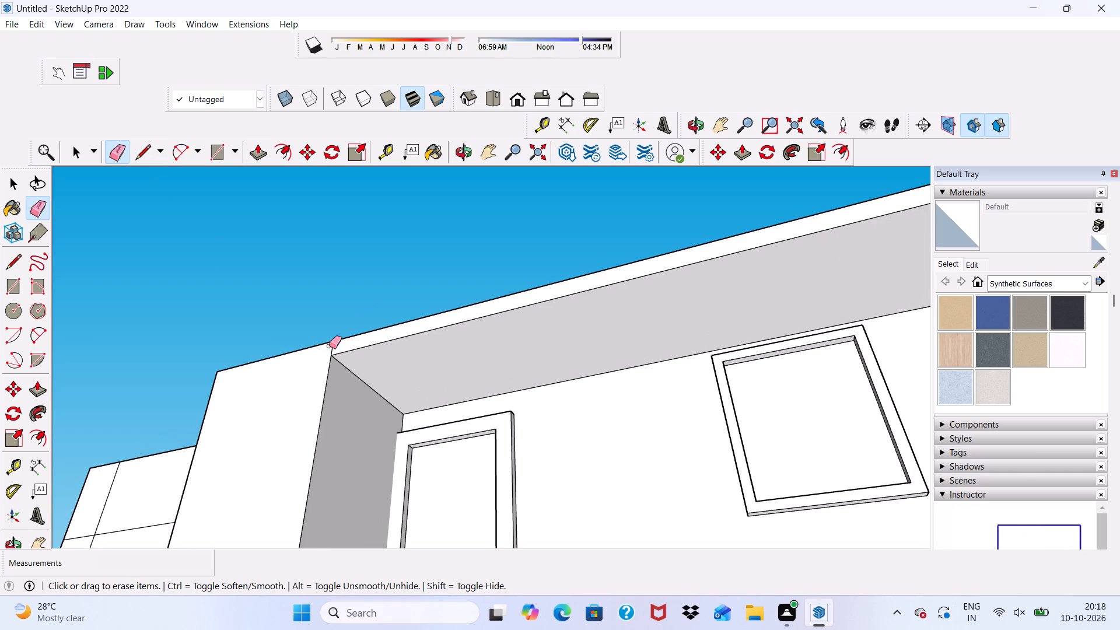
{"action": "left_click_drag", "start_coordinate": [329, 346], "coordinate": [328, 345]}
{"action": "key", "text": "space"}
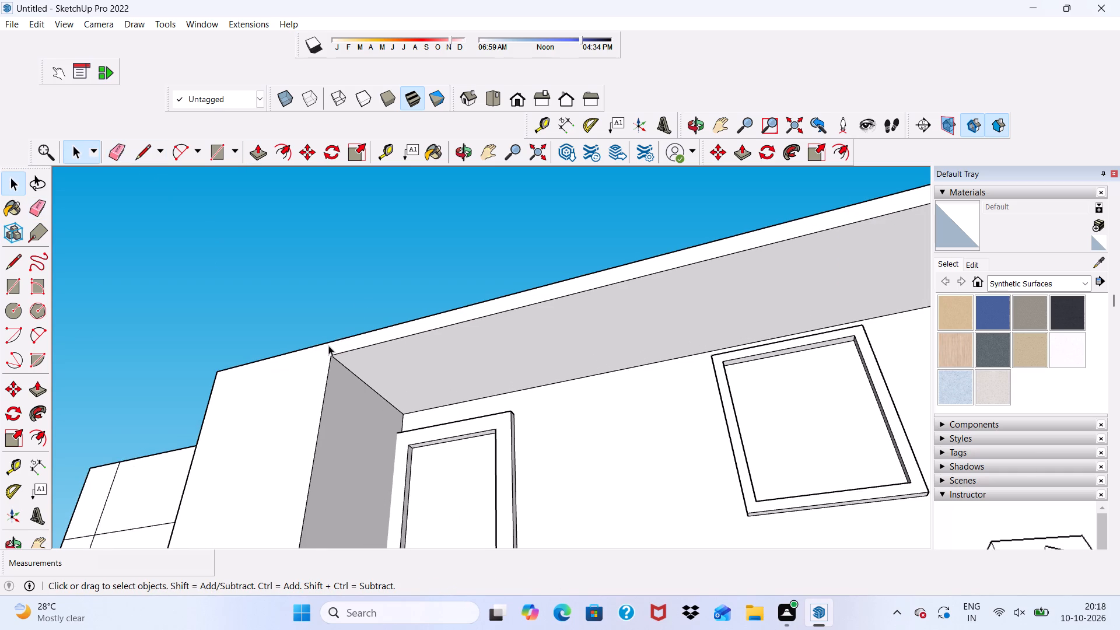
Narrow the column by pushing its door-side face in about 4 1/4" and a further 2 5/16".
{"action": "left_click", "coordinate": [255, 150]}
{"action": "left_click_drag", "start_coordinate": [369, 452], "coordinate": [358, 448]}
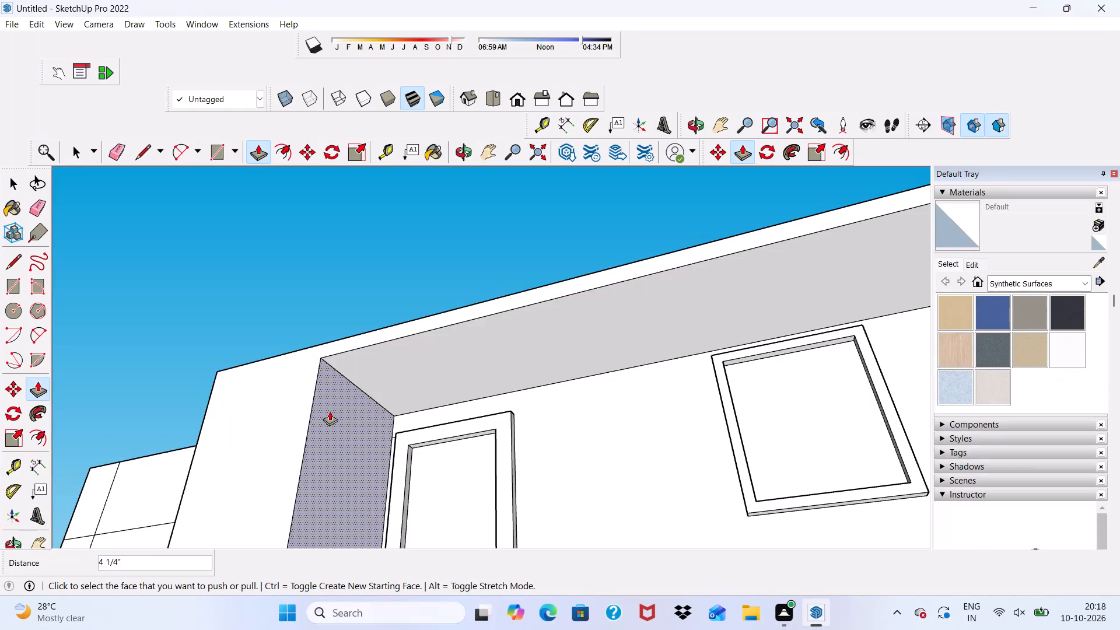
{"action": "scroll", "coordinate": [330, 411], "scroll_direction": "down", "scroll_amount": 5}
{"action": "middle_click_drag", "start_coordinate": [341, 417], "coordinate": [395, 551]}
{"action": "scroll", "coordinate": [345, 395], "scroll_direction": "up", "scroll_amount": 7}
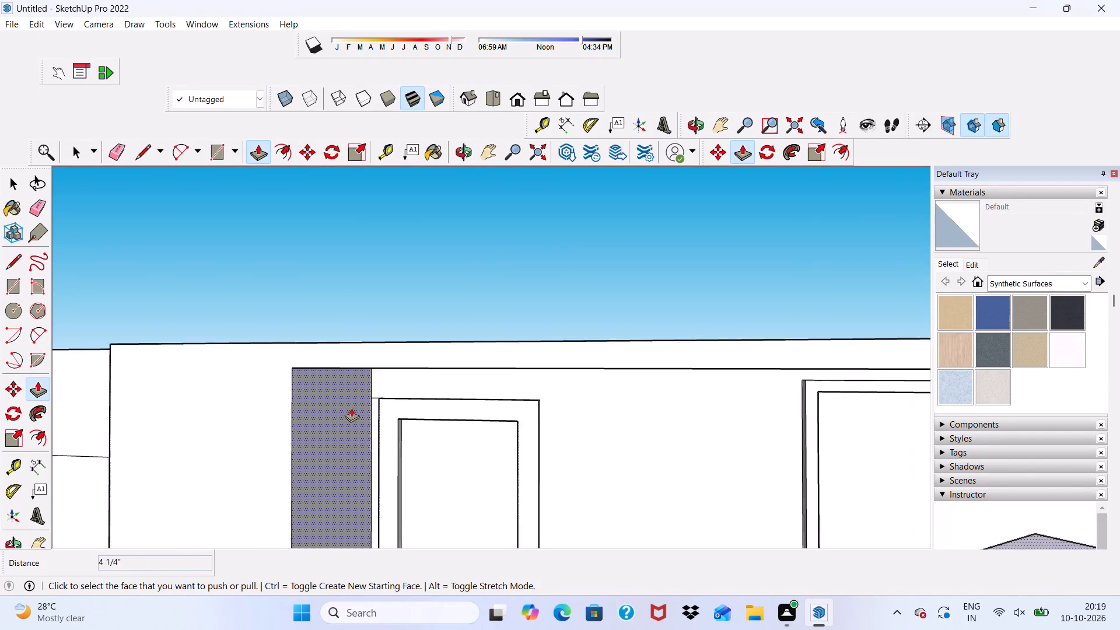
{"action": "scroll", "coordinate": [351, 408], "scroll_direction": "up", "scroll_amount": 1}
{"action": "scroll", "coordinate": [343, 407], "scroll_direction": "down", "scroll_amount": 7}
{"action": "middle_click_drag", "start_coordinate": [356, 430], "coordinate": [356, 431]}
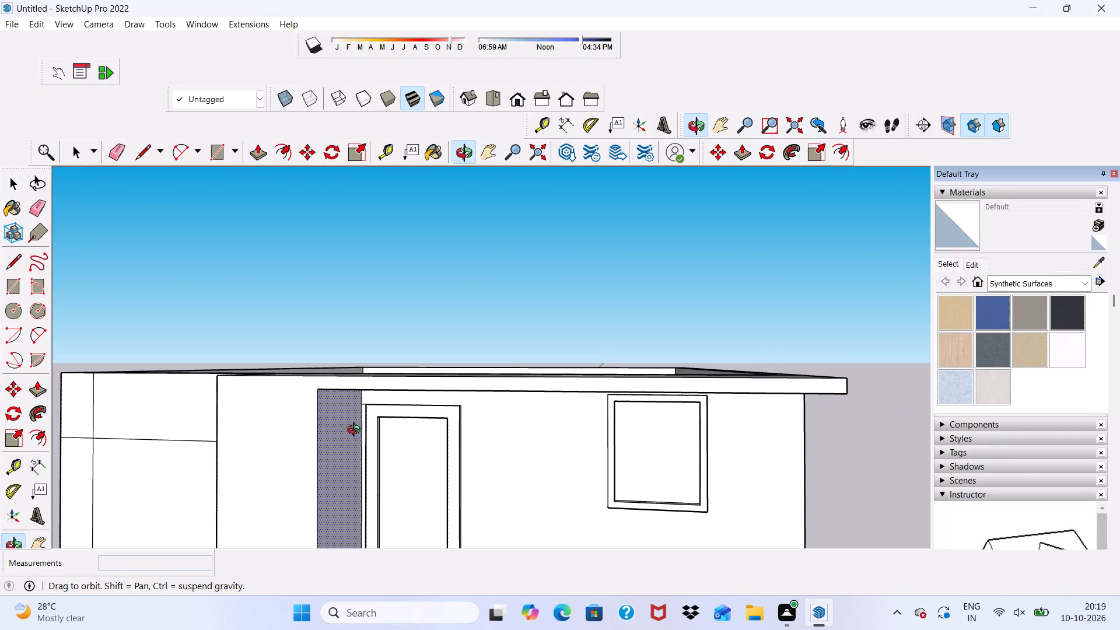
{"action": "middle_click_drag", "start_coordinate": [356, 431], "coordinate": [219, 452]}
{"action": "scroll", "coordinate": [360, 444], "scroll_direction": "up", "scroll_amount": 2}
{"action": "left_click", "coordinate": [363, 441]}
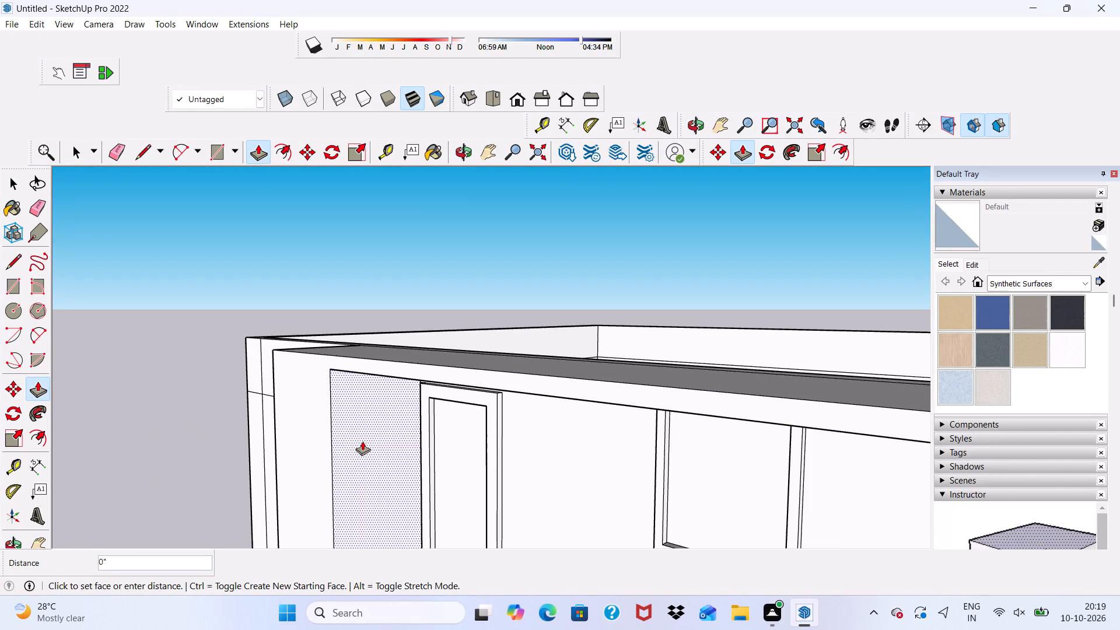
{"action": "scroll", "coordinate": [344, 431], "scroll_direction": "down", "scroll_amount": 3}
{"action": "middle_click_drag", "start_coordinate": [344, 430], "coordinate": [541, 369]}
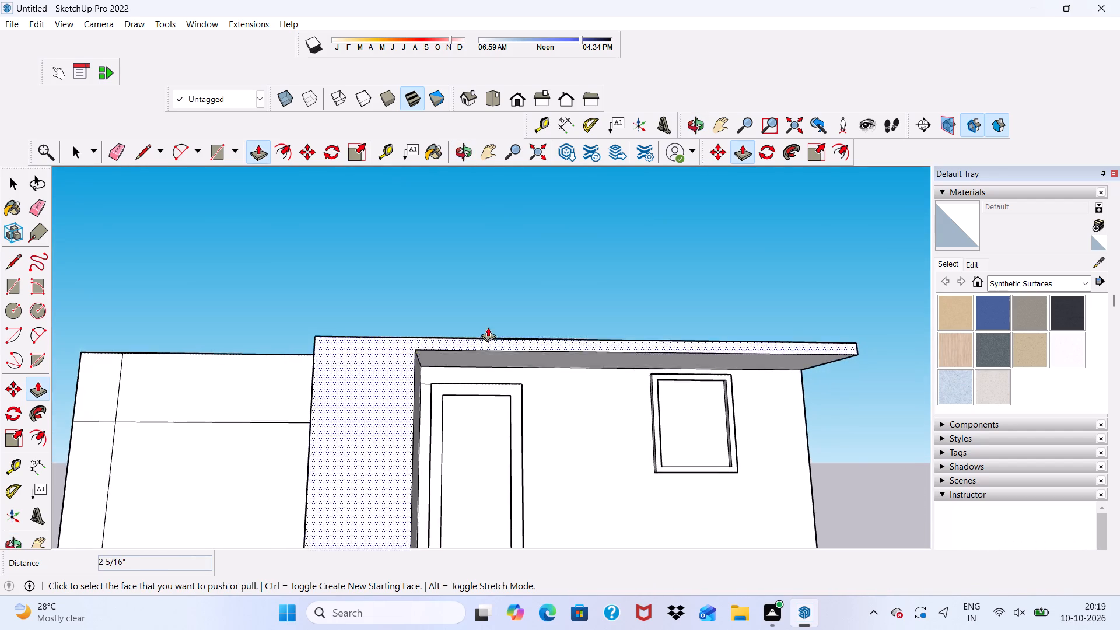
Erase the horizontal edge near the top of the column's outer side face.
{"action": "scroll", "coordinate": [488, 327], "scroll_direction": "up", "scroll_amount": 1}
{"action": "scroll", "coordinate": [393, 307], "scroll_direction": "down", "scroll_amount": 5}
{"action": "middle_click_drag", "start_coordinate": [350, 449], "coordinate": [517, 492]}
{"action": "scroll", "coordinate": [376, 389], "scroll_direction": "up", "scroll_amount": 1}
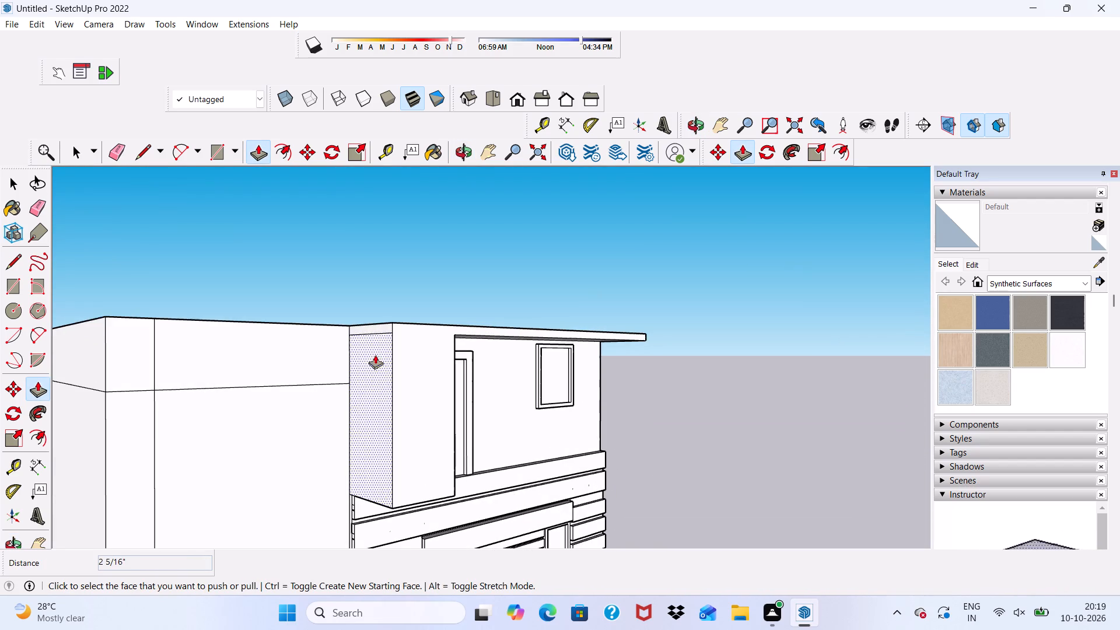
{"action": "left_click", "coordinate": [113, 142]}
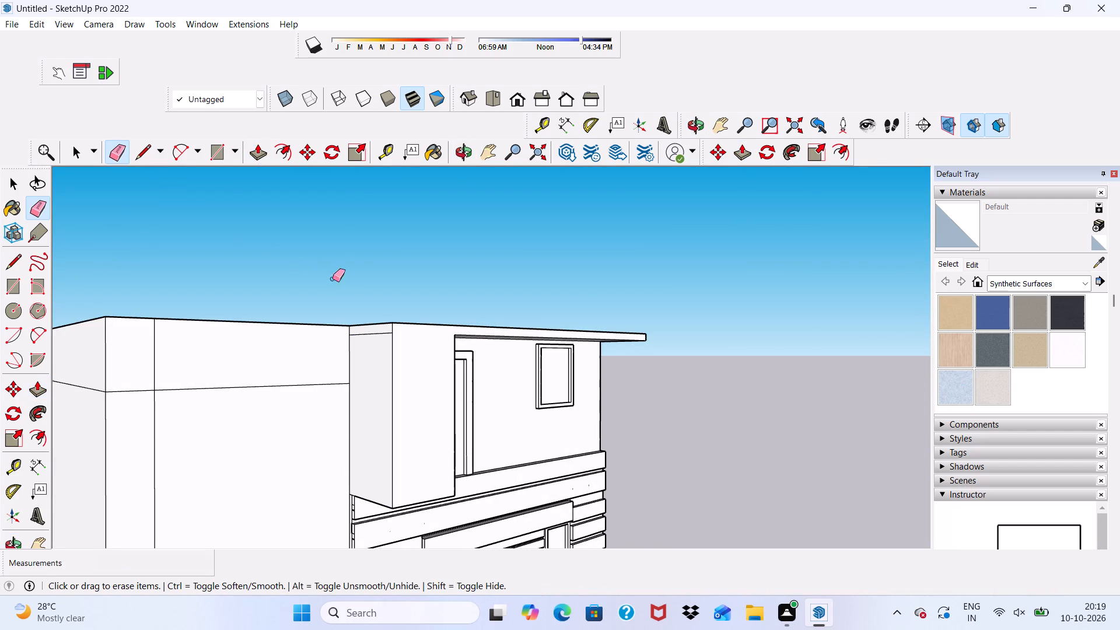
{"action": "left_click_drag", "start_coordinate": [377, 330], "coordinate": [376, 341]}
{"action": "key", "text": "space"}
Push the column's outer side face inward about 4 7/16".
{"action": "left_click", "coordinate": [374, 365]}
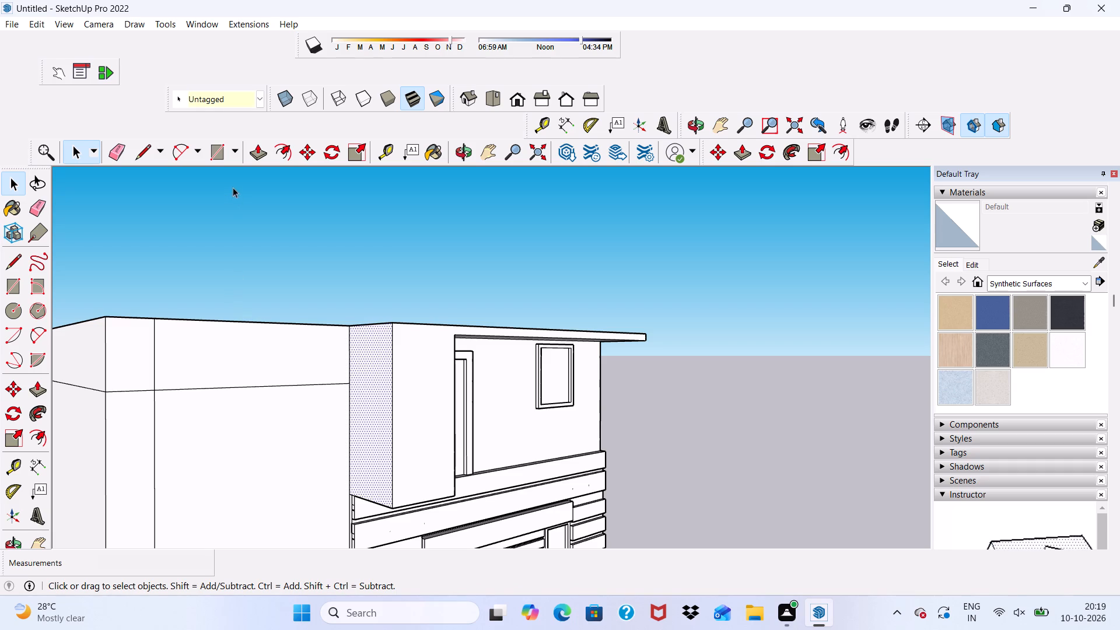
{"action": "left_click", "coordinate": [256, 149]}
{"action": "left_click_drag", "start_coordinate": [361, 365], "coordinate": [367, 365]}
{"action": "scroll", "coordinate": [363, 395], "scroll_direction": "down", "scroll_amount": 1}
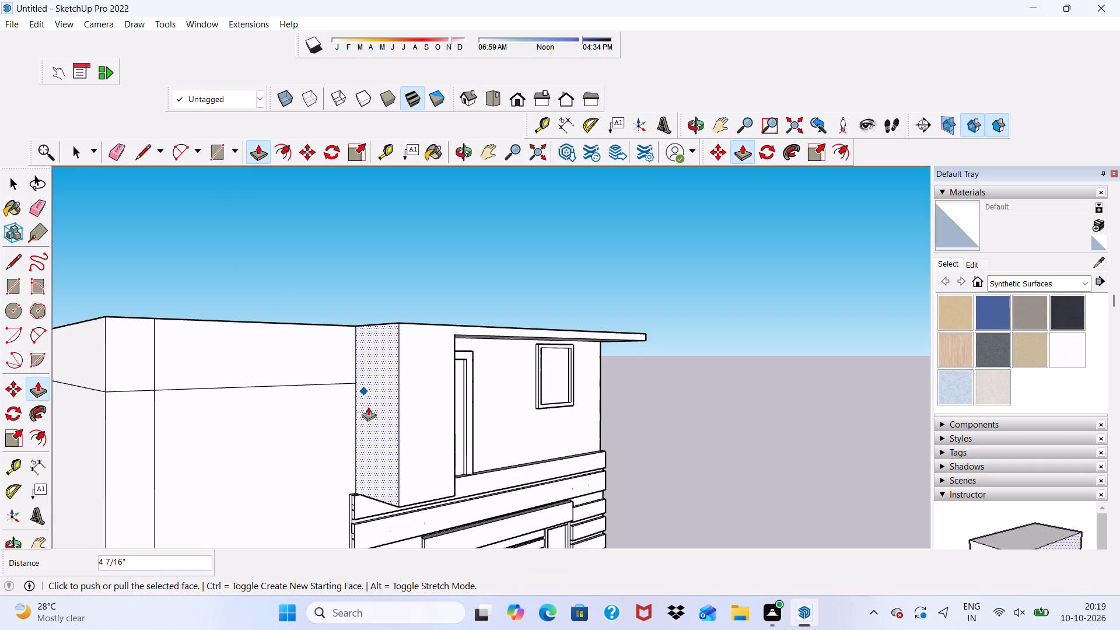
Push the joined front face of the column and roof slab back about 6 3/16".
{"action": "scroll", "coordinate": [368, 407], "scroll_direction": "down", "scroll_amount": 1}
{"action": "middle_click_drag", "start_coordinate": [369, 409], "coordinate": [74, 418]}
{"action": "scroll", "coordinate": [406, 467], "scroll_direction": "up", "scroll_amount": 4}
{"action": "scroll", "coordinate": [354, 384], "scroll_direction": "down", "scroll_amount": 5}
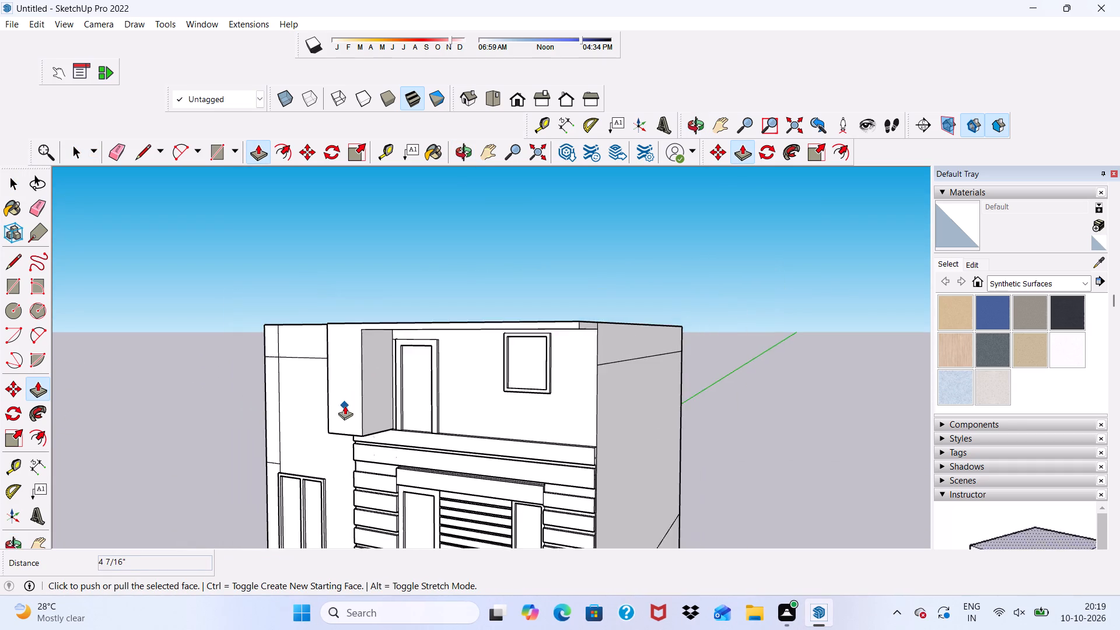
{"action": "middle_click_drag", "start_coordinate": [346, 407], "coordinate": [499, 353]}
{"action": "scroll", "coordinate": [410, 382], "scroll_direction": "up", "scroll_amount": 5}
{"action": "scroll", "coordinate": [366, 346], "scroll_direction": "down", "scroll_amount": 2}
{"action": "middle_click_drag", "start_coordinate": [366, 346], "coordinate": [266, 403]}
{"action": "middle_click_drag", "start_coordinate": [341, 413], "coordinate": [395, 296]}
{"action": "scroll", "coordinate": [369, 351], "scroll_direction": "up", "scroll_amount": 1}
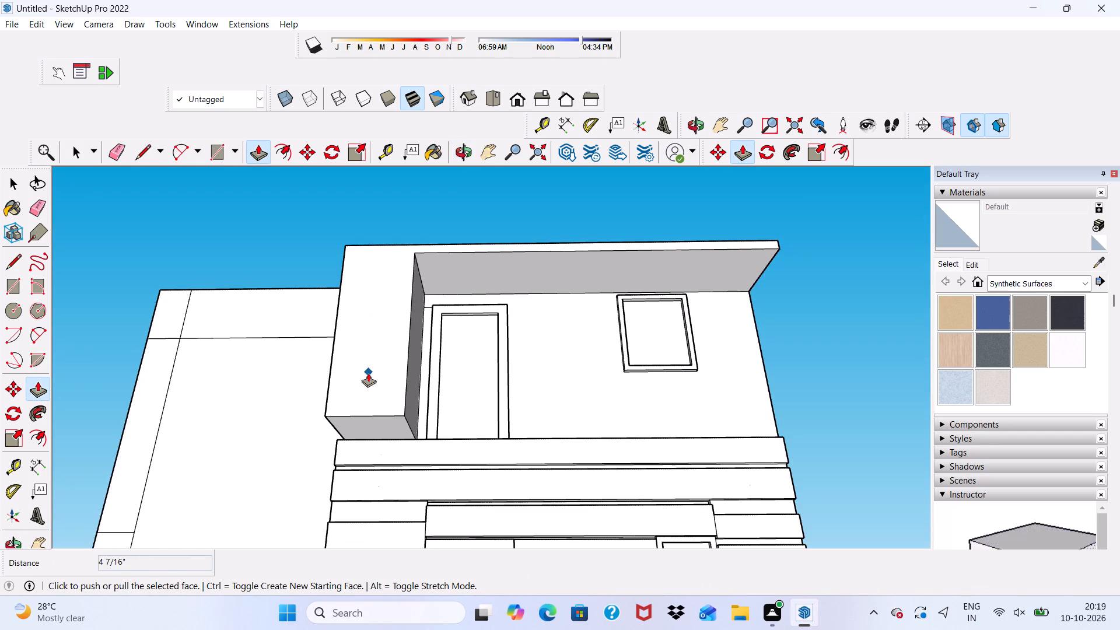
{"action": "key", "text": "space"}
{"action": "left_click", "coordinate": [370, 374]}
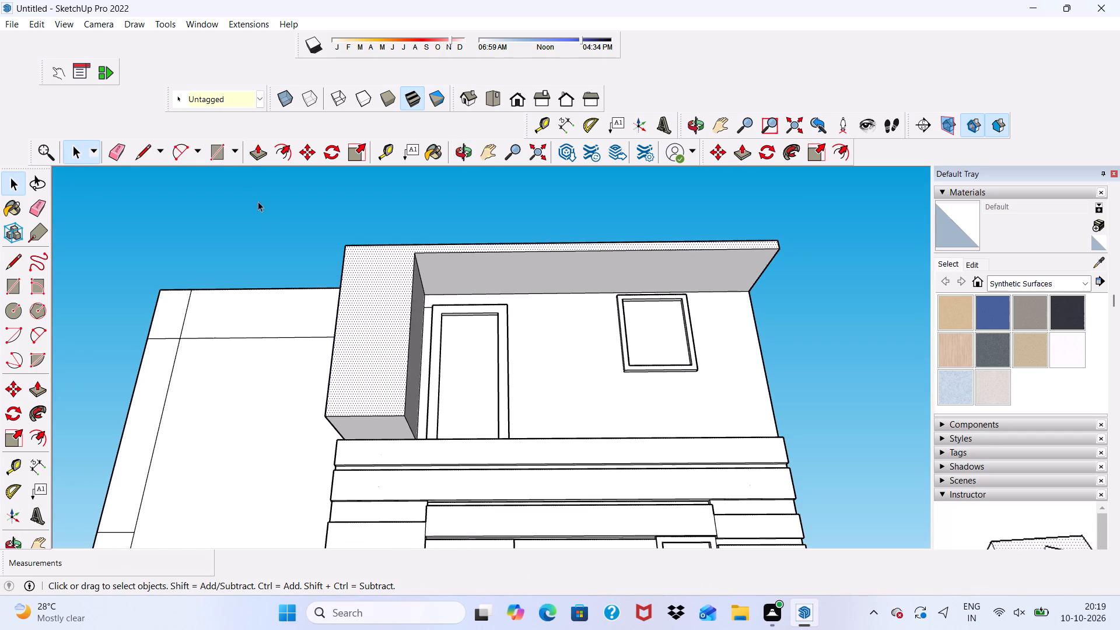
{"action": "left_click", "coordinate": [260, 148]}
{"action": "left_click_drag", "start_coordinate": [346, 326], "coordinate": [349, 331]}
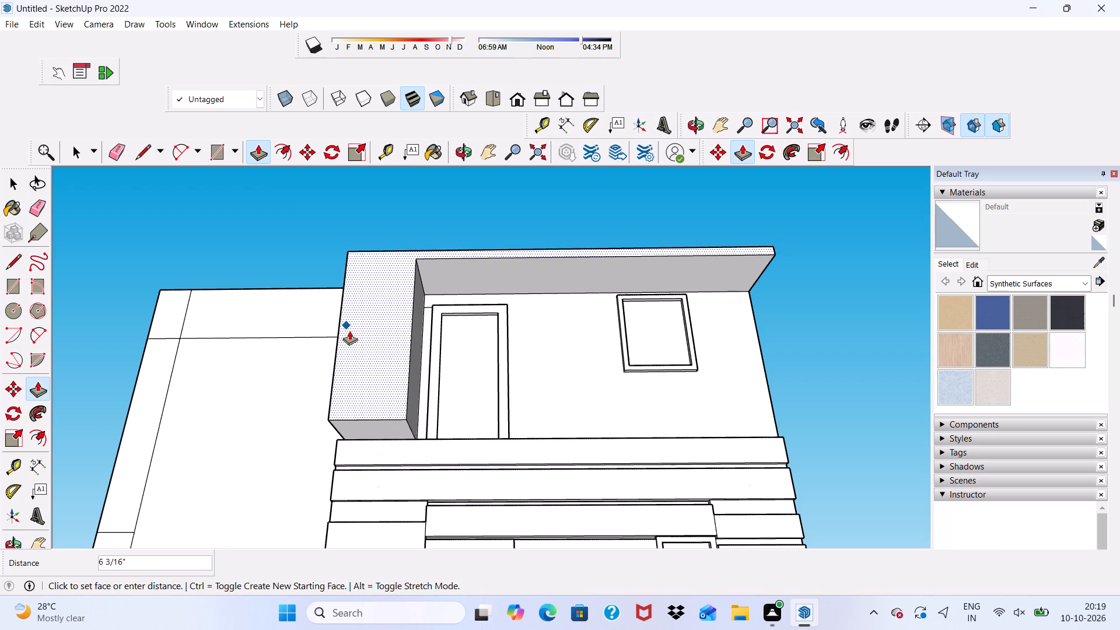
{"action": "left_click_drag", "start_coordinate": [349, 331], "coordinate": [349, 331]}
Draw a vertical line about 5 3/4" across the slab's front edge from the column's inner corner, separating the column front.
{"action": "left_click", "coordinate": [141, 153]}
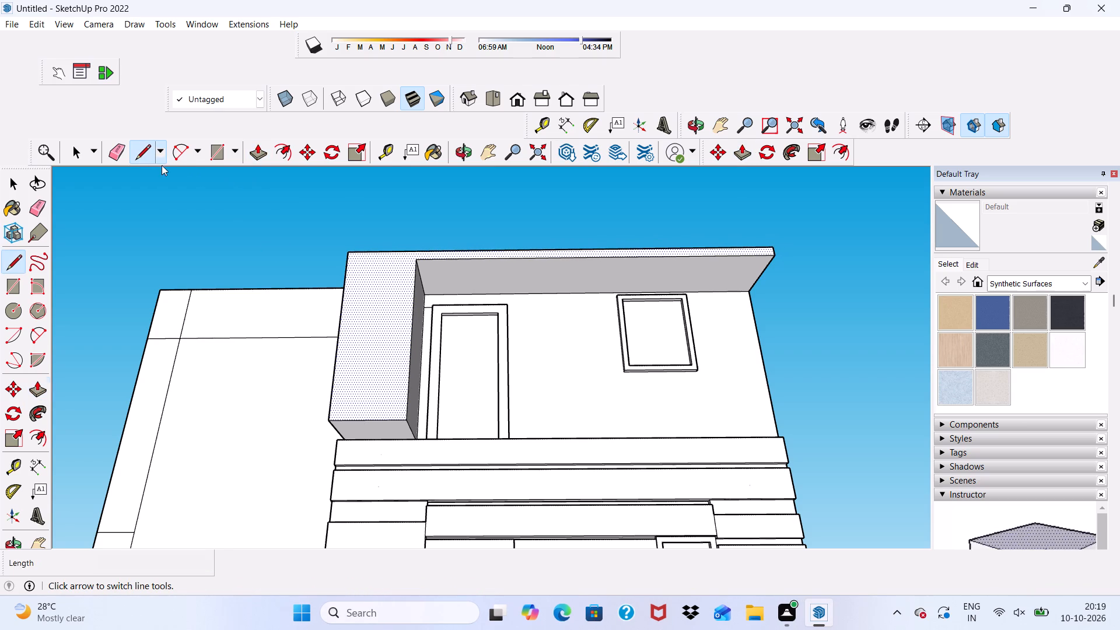
{"action": "scroll", "coordinate": [425, 236], "scroll_direction": "up", "scroll_amount": 3}
{"action": "scroll", "coordinate": [407, 286], "scroll_direction": "up", "scroll_amount": 1}
{"action": "left_click", "coordinate": [436, 273]}
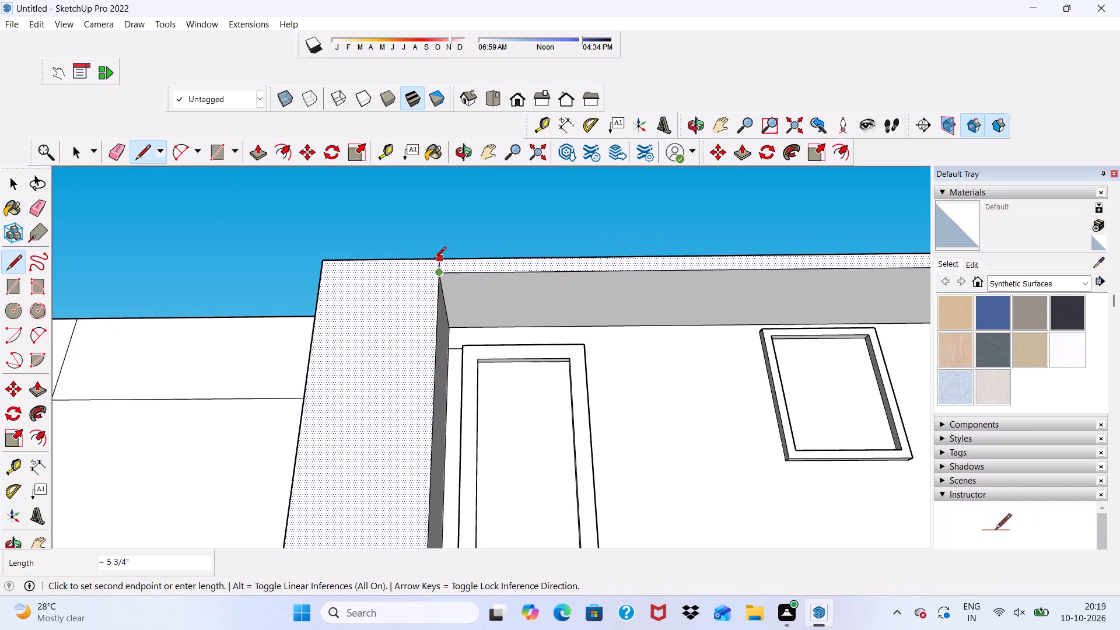
{"action": "left_click", "coordinate": [435, 257]}
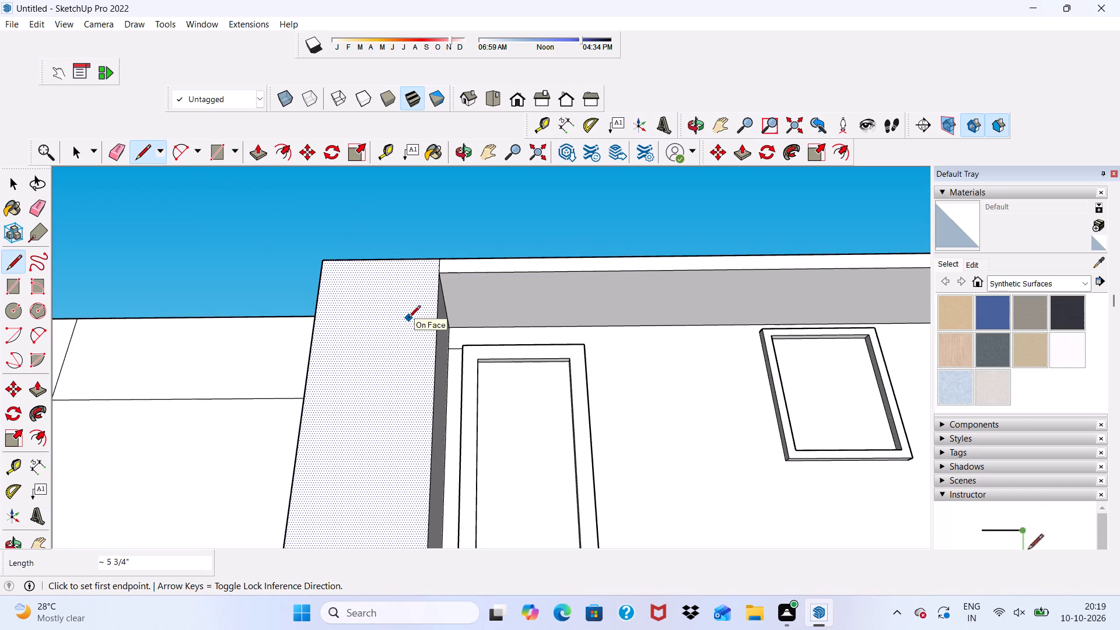
{"action": "key", "text": "space"}
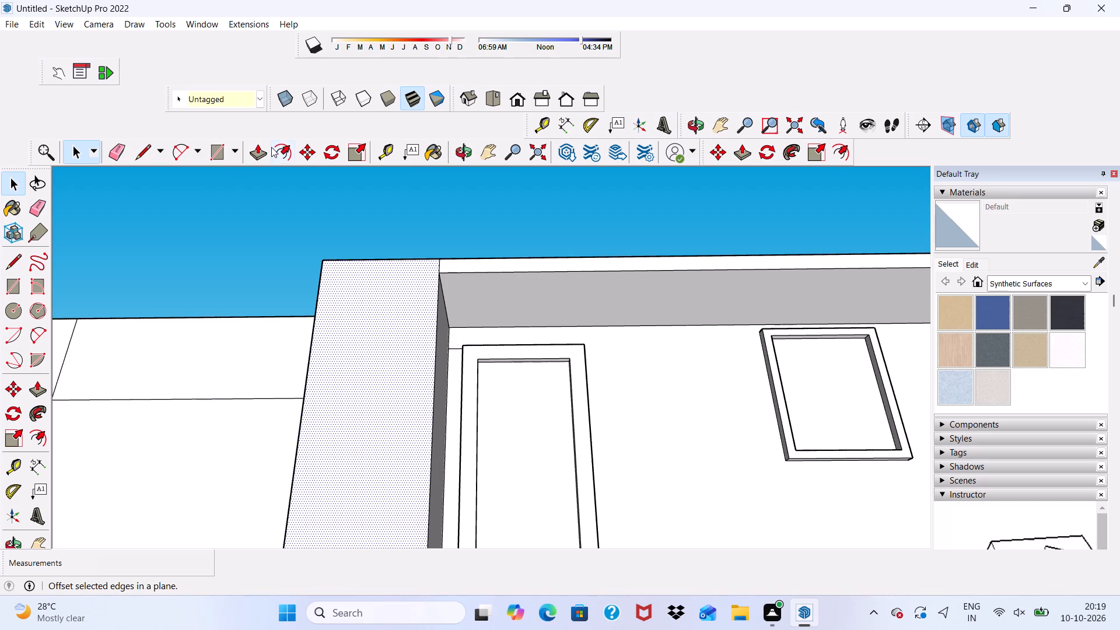
Push the column's front face back about 11 1/8" behind the slab's front edge.
{"action": "left_click", "coordinate": [249, 155]}
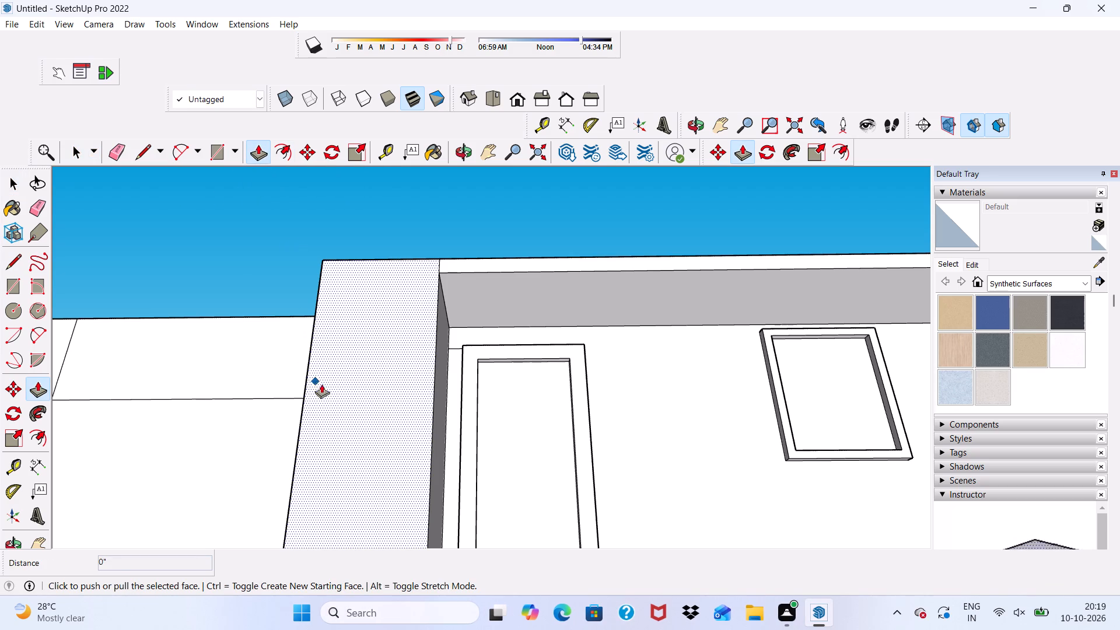
{"action": "left_click_drag", "start_coordinate": [330, 386], "coordinate": [338, 398]}
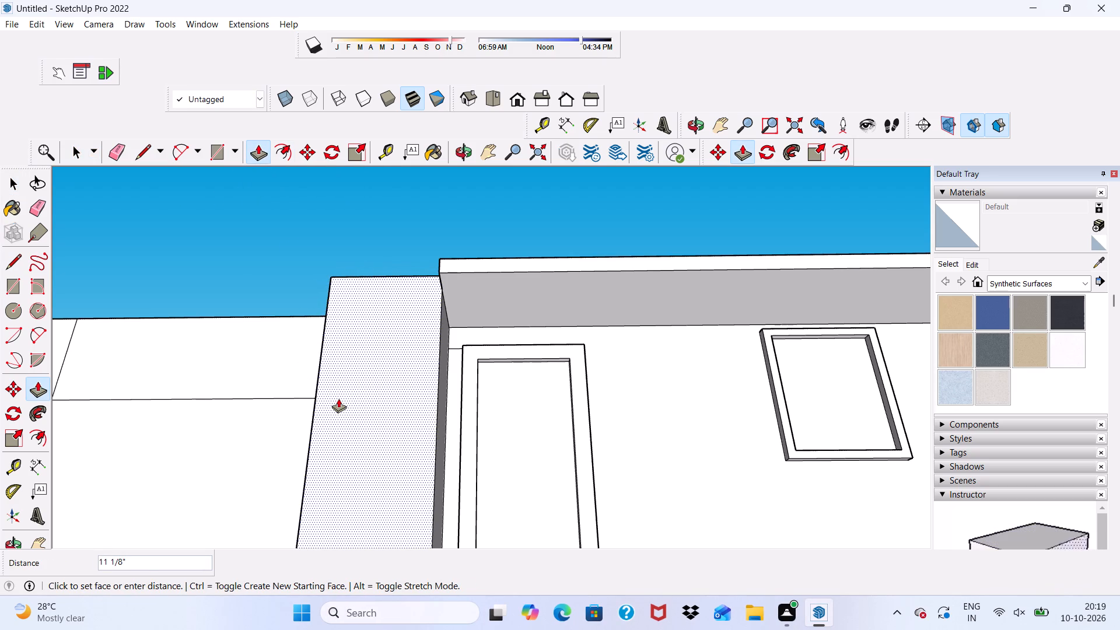
{"action": "scroll", "coordinate": [338, 338], "scroll_direction": "down", "scroll_amount": 5}
{"action": "middle_click_drag", "start_coordinate": [366, 359], "coordinate": [384, 608]}
{"action": "scroll", "coordinate": [373, 378], "scroll_direction": "up", "scroll_amount": 3}
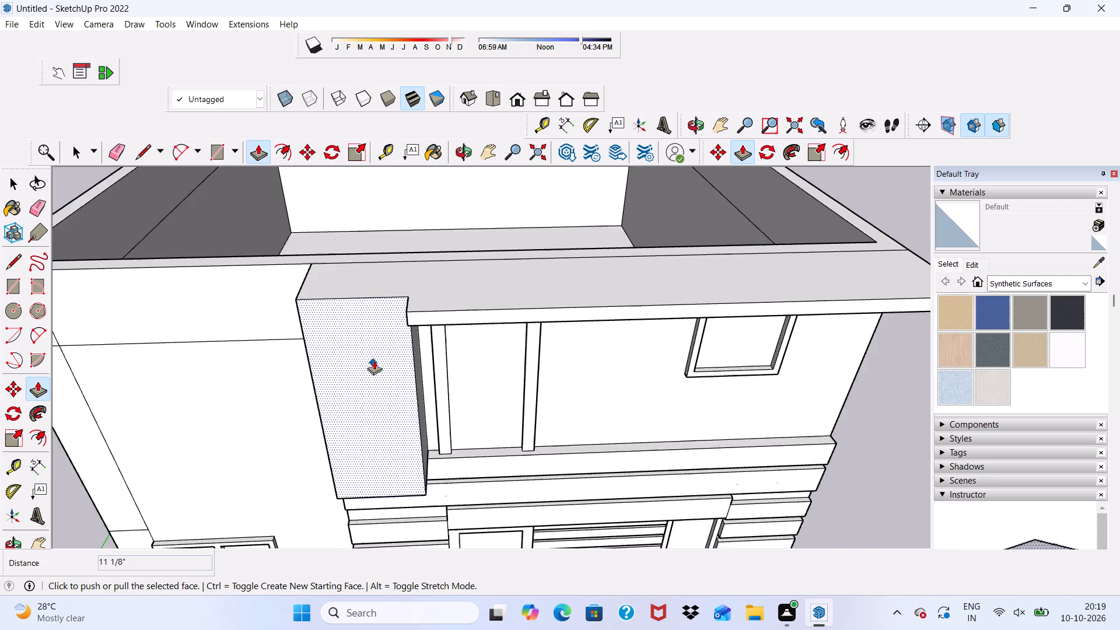
{"action": "scroll", "coordinate": [374, 360], "scroll_direction": "up", "scroll_amount": 2}
{"action": "middle_click_drag", "start_coordinate": [412, 304], "coordinate": [483, 244]}
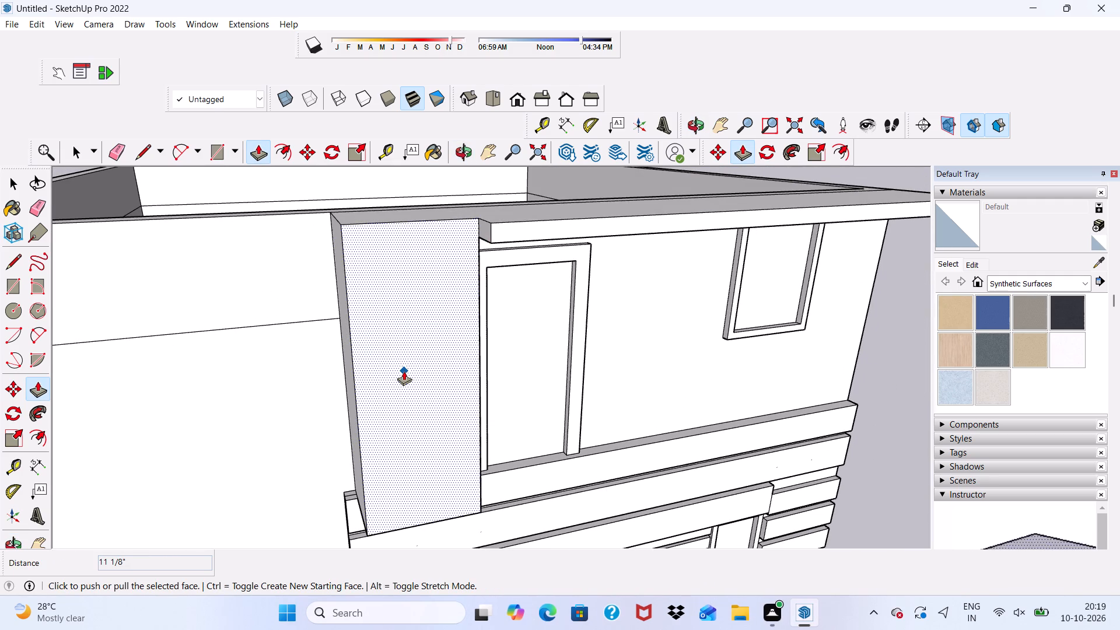
{"action": "middle_click_drag", "start_coordinate": [404, 372], "coordinate": [305, 347]}
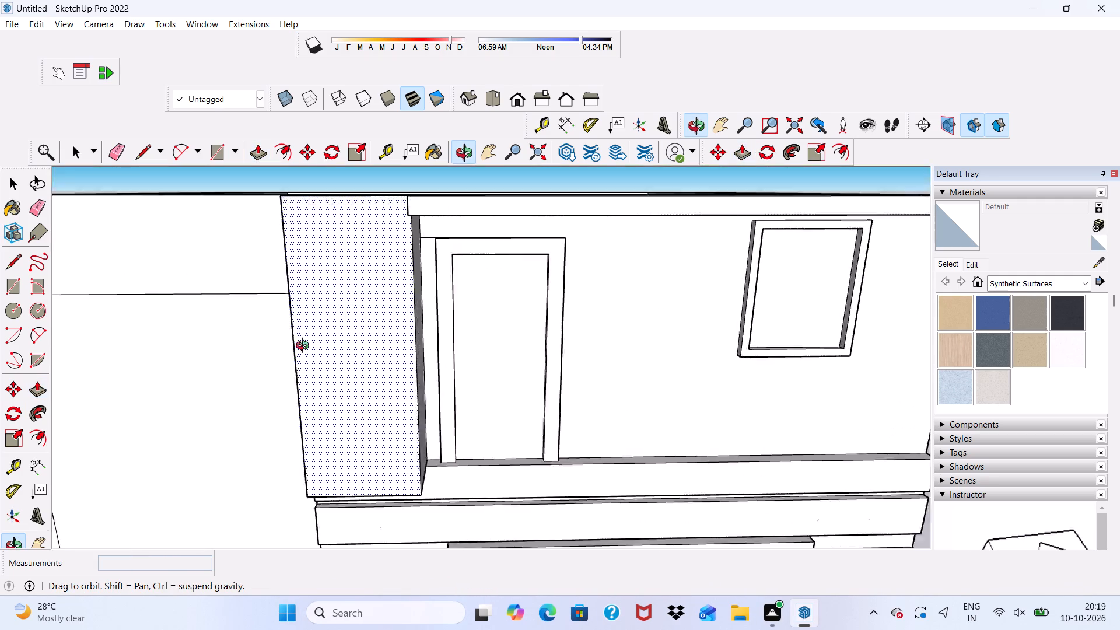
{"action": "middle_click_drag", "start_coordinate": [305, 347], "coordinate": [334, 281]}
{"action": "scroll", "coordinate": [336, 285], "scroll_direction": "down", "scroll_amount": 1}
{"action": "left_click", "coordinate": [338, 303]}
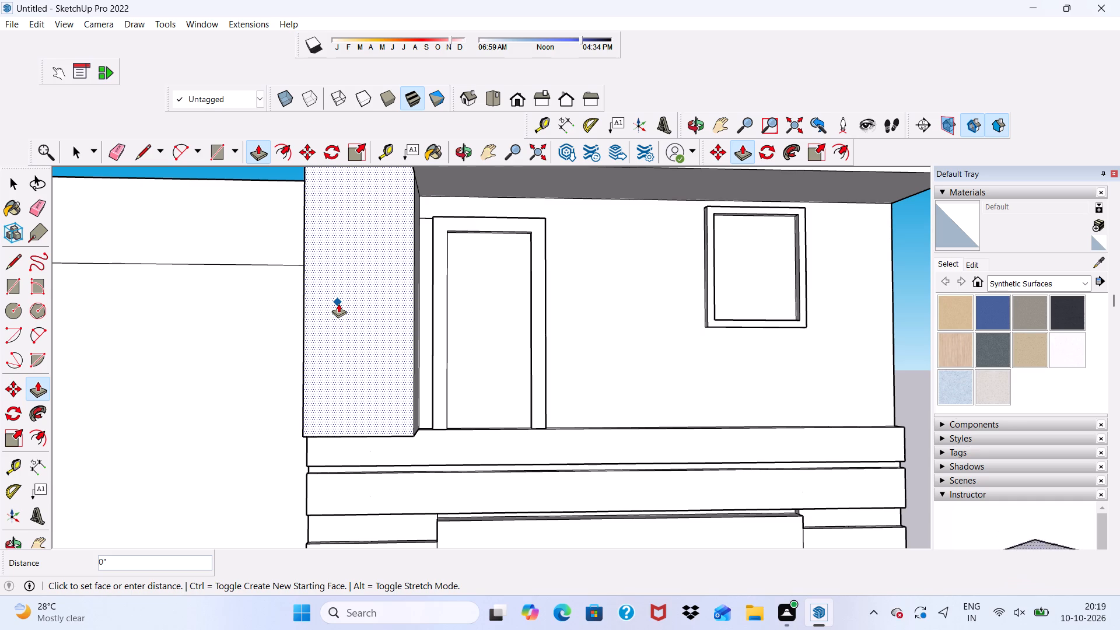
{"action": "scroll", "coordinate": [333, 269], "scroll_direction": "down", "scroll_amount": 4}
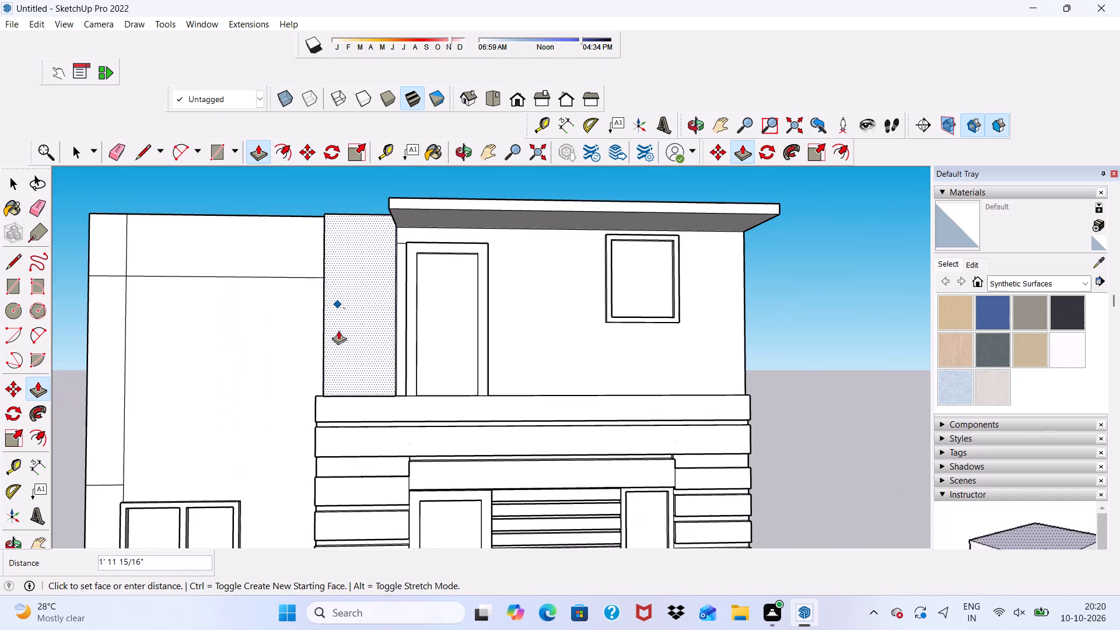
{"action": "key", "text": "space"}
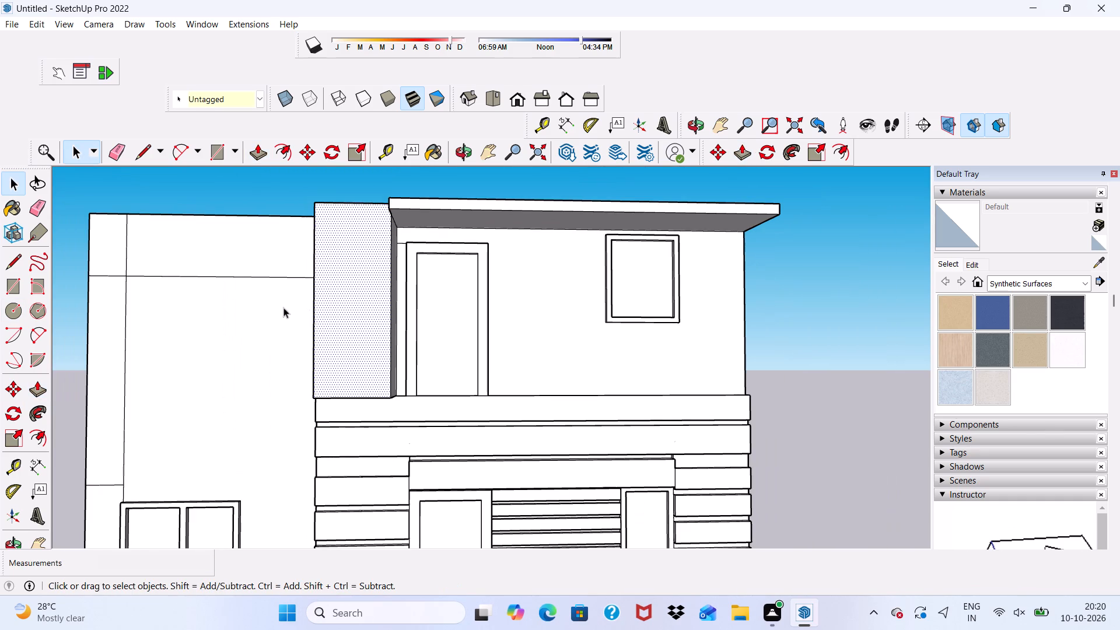
Pull the roof slab's end face beside the column outward about 3' 5 1/16" so the slab spans over the column.
{"action": "middle_click_drag", "start_coordinate": [337, 244], "coordinate": [578, 321]}
{"action": "scroll", "coordinate": [522, 209], "scroll_direction": "up", "scroll_amount": 3}
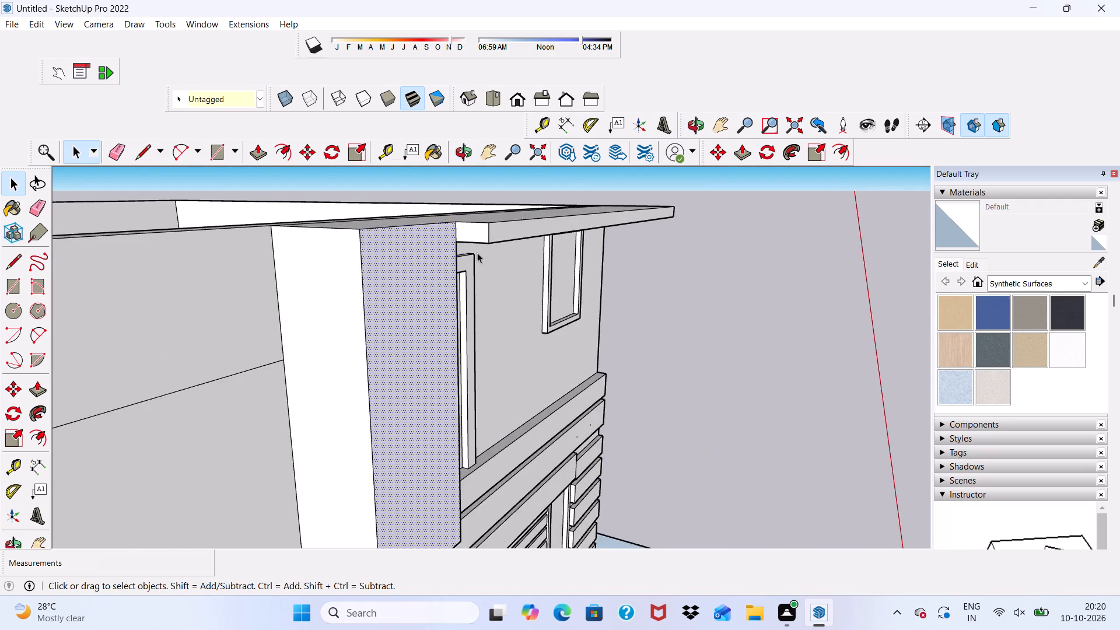
{"action": "scroll", "coordinate": [477, 253], "scroll_direction": "up", "scroll_amount": 7}
{"action": "left_click", "coordinate": [432, 323]}
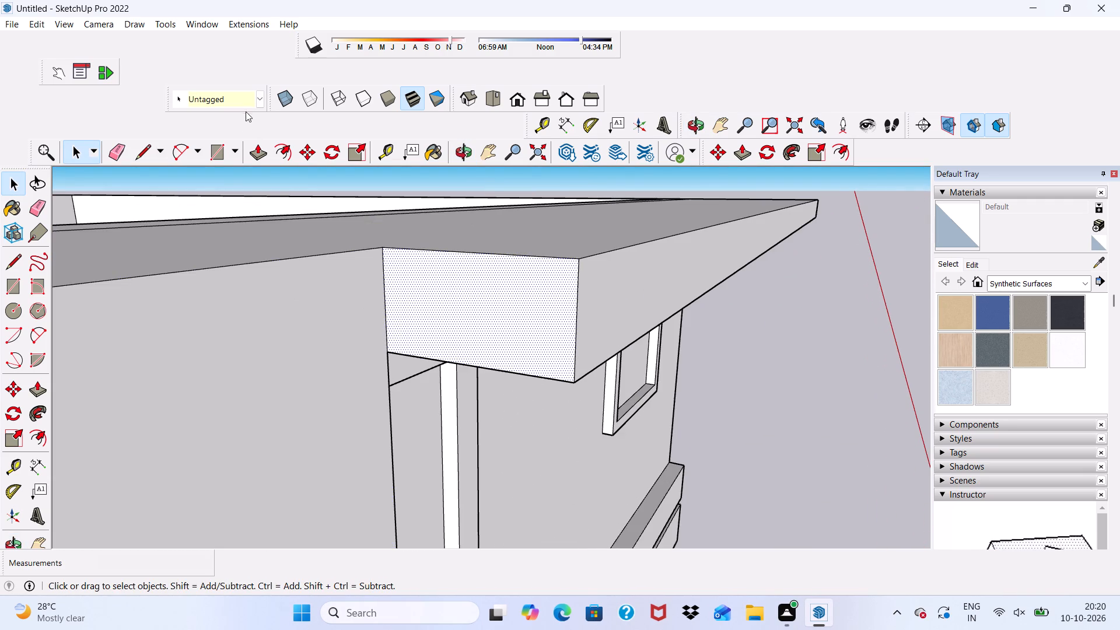
{"action": "left_click", "coordinate": [254, 141]}
{"action": "left_click", "coordinate": [441, 315]}
{"action": "scroll", "coordinate": [246, 349], "scroll_direction": "down", "scroll_amount": 8}
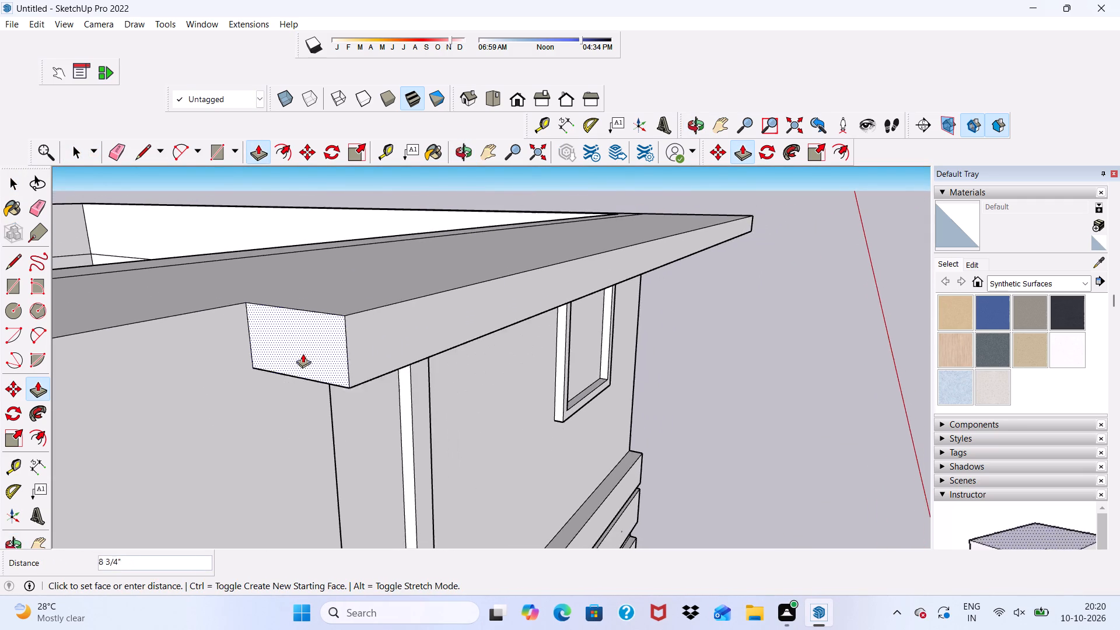
{"action": "scroll", "coordinate": [303, 353], "scroll_direction": "down", "scroll_amount": 15}
{"action": "scroll", "coordinate": [157, 395], "scroll_direction": "up", "scroll_amount": 4}
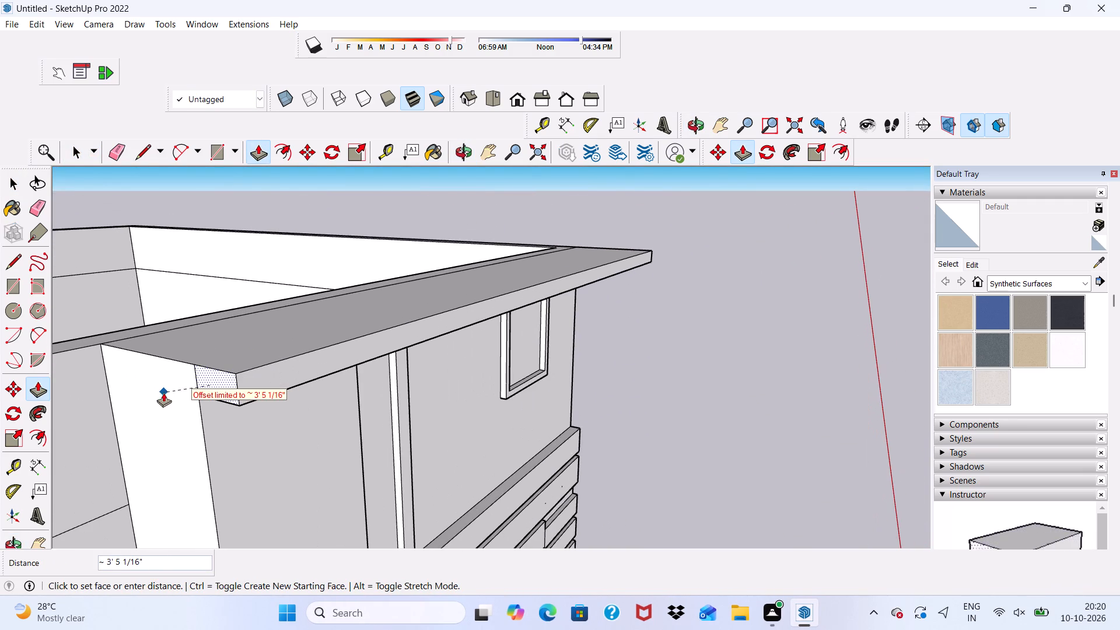
{"action": "left_click", "coordinate": [163, 393]}
Push the roof slab's front face back about 11 1/8", flush with the column's front.
{"action": "middle_click_drag", "start_coordinate": [288, 401], "coordinate": [19, 321]}
{"action": "scroll", "coordinate": [251, 328], "scroll_direction": "down", "scroll_amount": 1}
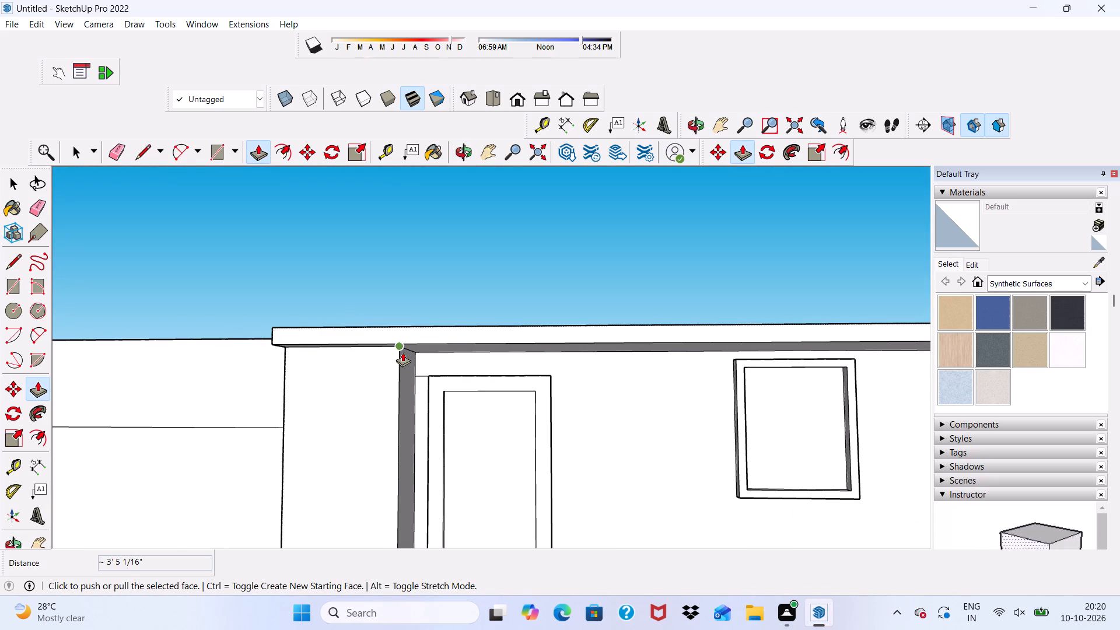
{"action": "scroll", "coordinate": [411, 348], "scroll_direction": "down", "scroll_amount": 2}
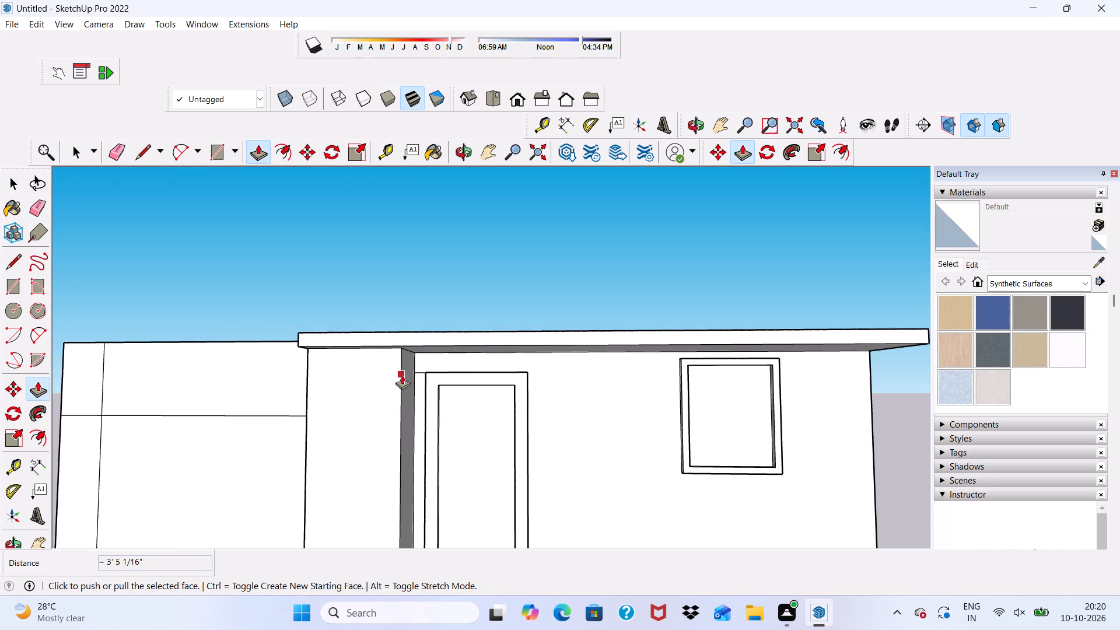
{"action": "scroll", "coordinate": [352, 331], "scroll_direction": "up", "scroll_amount": 3}
{"action": "key", "text": "space"}
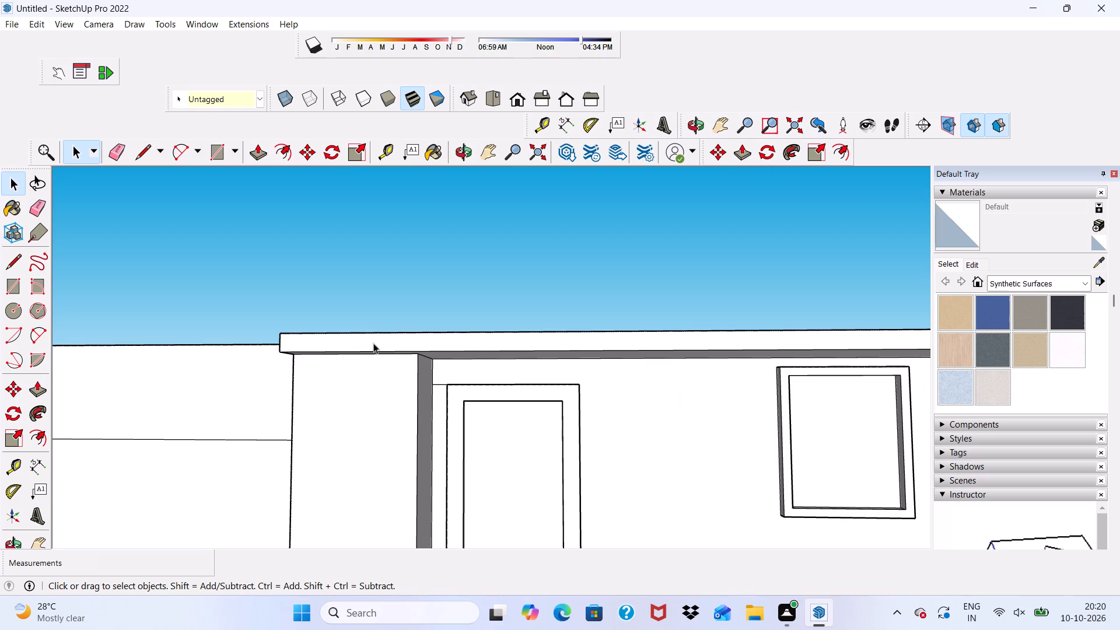
{"action": "scroll", "coordinate": [374, 342], "scroll_direction": "up", "scroll_amount": 5}
{"action": "left_click", "coordinate": [365, 346]}
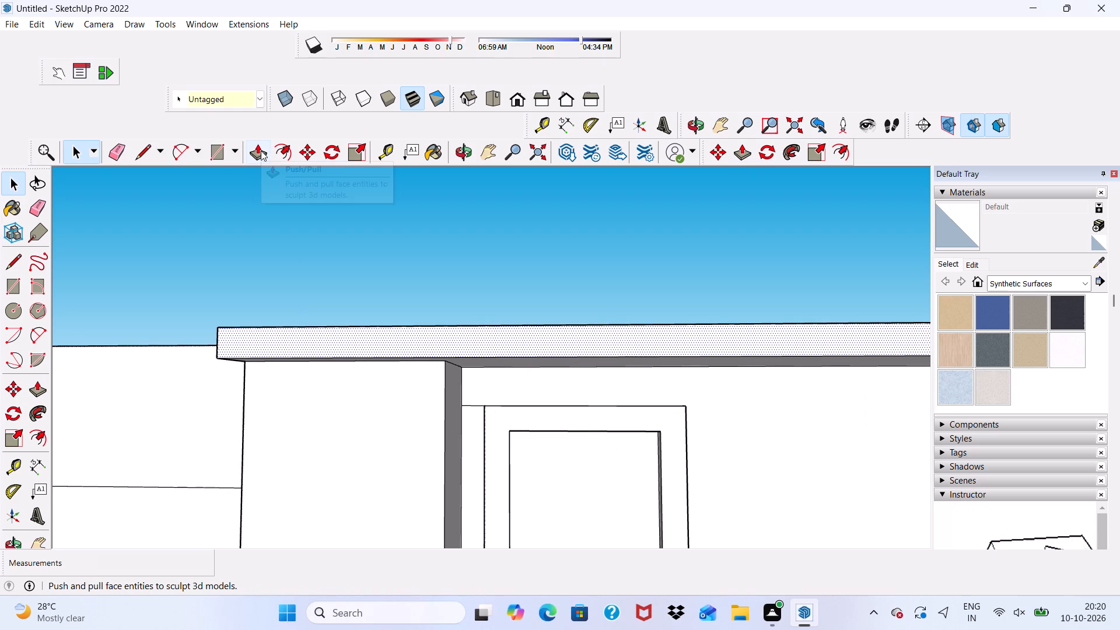
{"action": "left_click", "coordinate": [261, 150]}
{"action": "left_click_drag", "start_coordinate": [298, 333], "coordinate": [309, 366]}
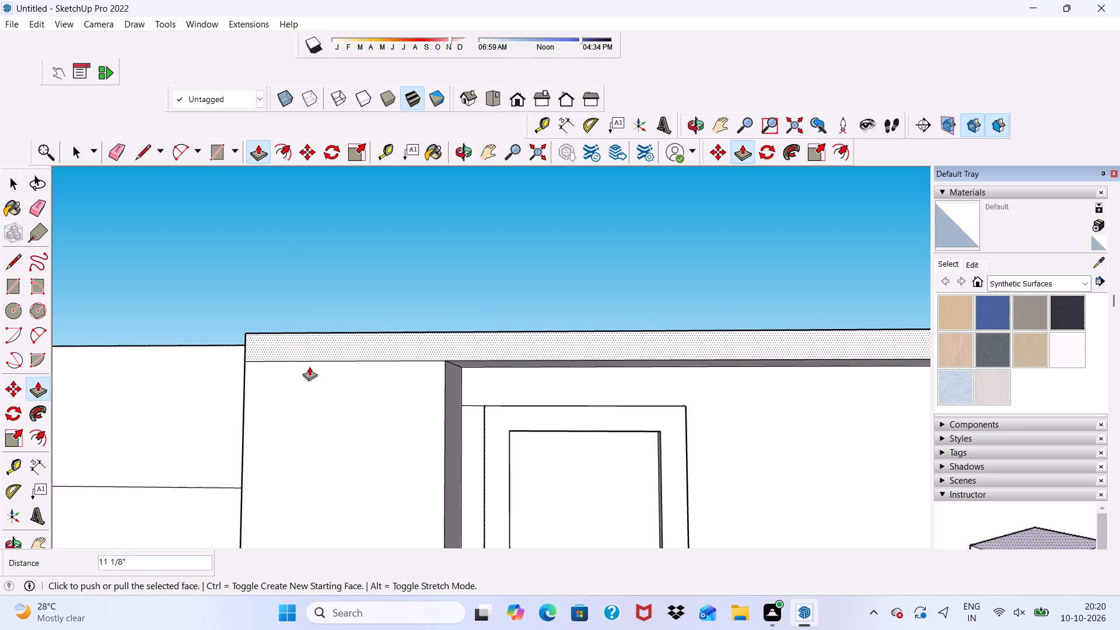
Erase the seam line between the column's front face and the roof slab's front edge.
{"action": "scroll", "coordinate": [291, 345], "scroll_direction": "down", "scroll_amount": 5}
{"action": "middle_click_drag", "start_coordinate": [300, 350], "coordinate": [315, 464]}
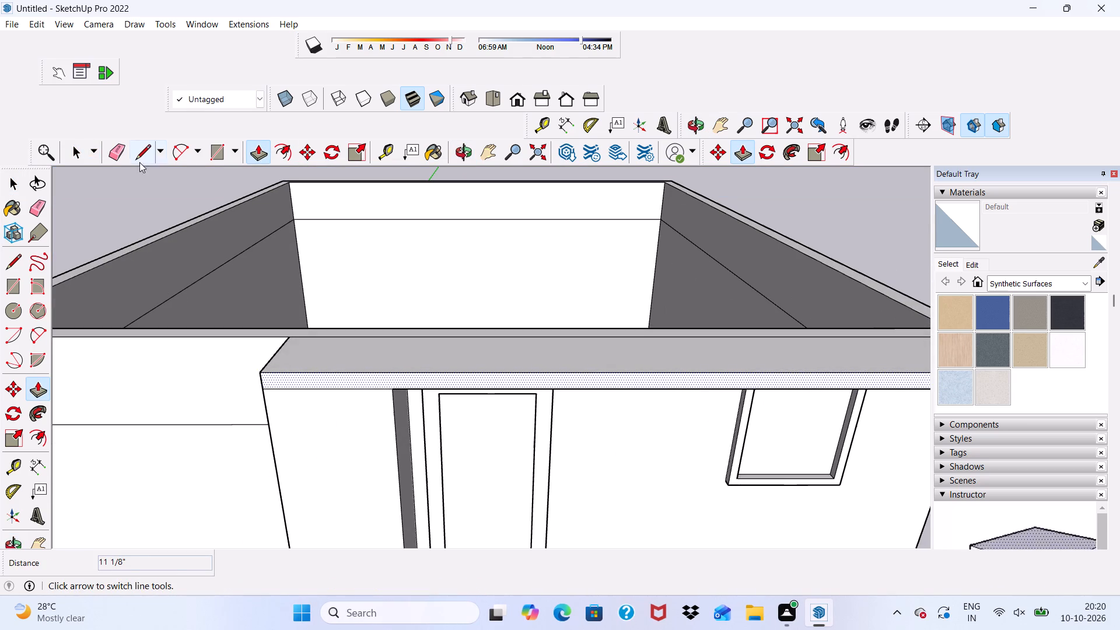
{"action": "left_click", "coordinate": [118, 154]}
{"action": "left_click_drag", "start_coordinate": [332, 387], "coordinate": [335, 411]}
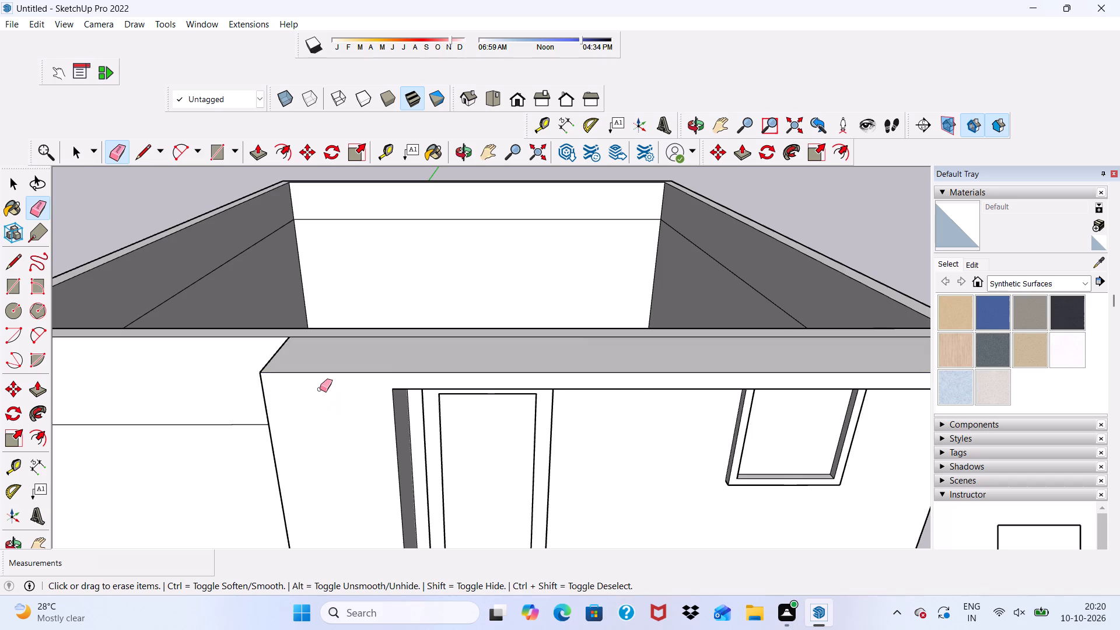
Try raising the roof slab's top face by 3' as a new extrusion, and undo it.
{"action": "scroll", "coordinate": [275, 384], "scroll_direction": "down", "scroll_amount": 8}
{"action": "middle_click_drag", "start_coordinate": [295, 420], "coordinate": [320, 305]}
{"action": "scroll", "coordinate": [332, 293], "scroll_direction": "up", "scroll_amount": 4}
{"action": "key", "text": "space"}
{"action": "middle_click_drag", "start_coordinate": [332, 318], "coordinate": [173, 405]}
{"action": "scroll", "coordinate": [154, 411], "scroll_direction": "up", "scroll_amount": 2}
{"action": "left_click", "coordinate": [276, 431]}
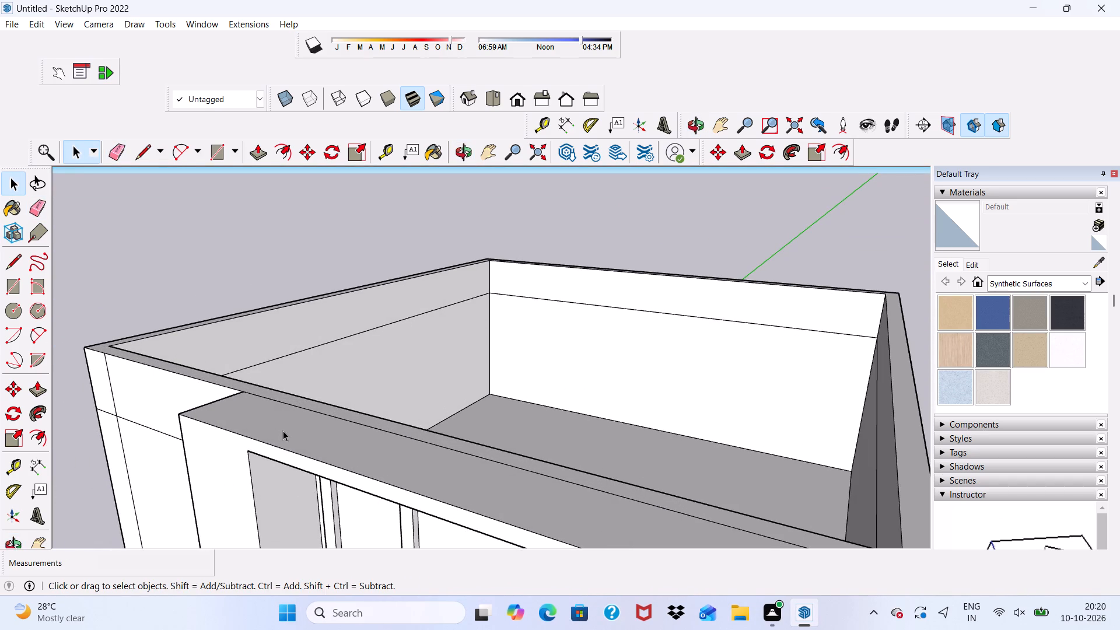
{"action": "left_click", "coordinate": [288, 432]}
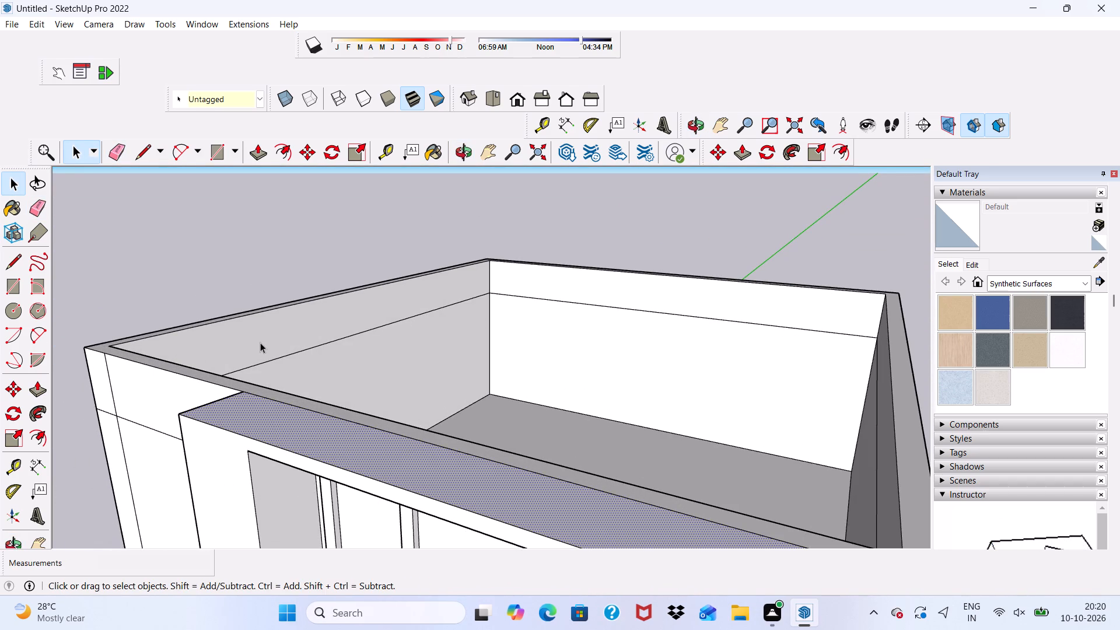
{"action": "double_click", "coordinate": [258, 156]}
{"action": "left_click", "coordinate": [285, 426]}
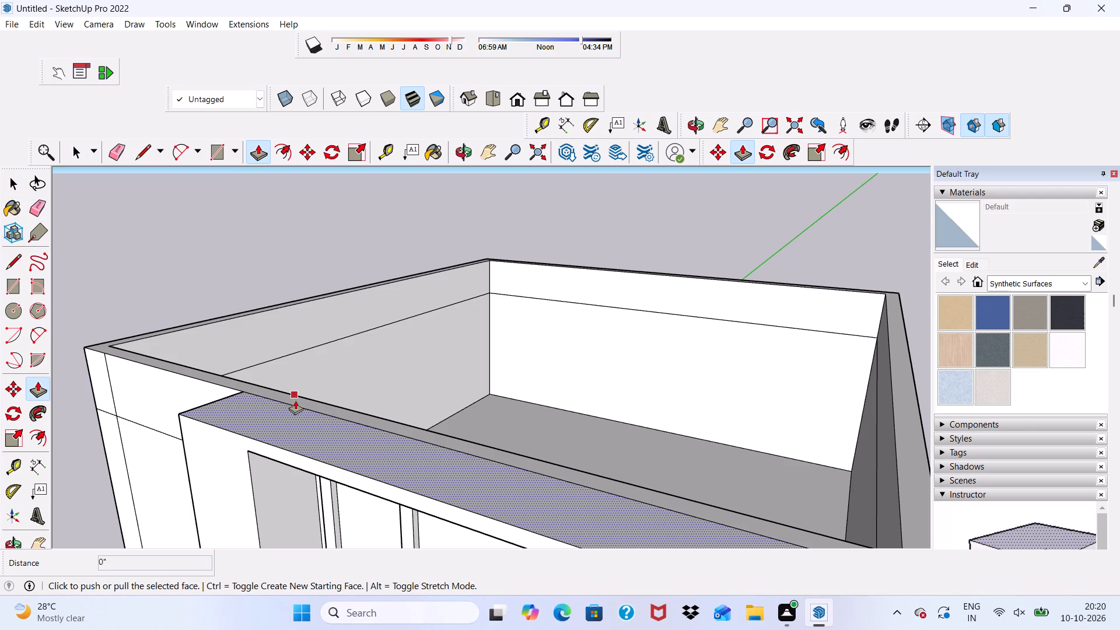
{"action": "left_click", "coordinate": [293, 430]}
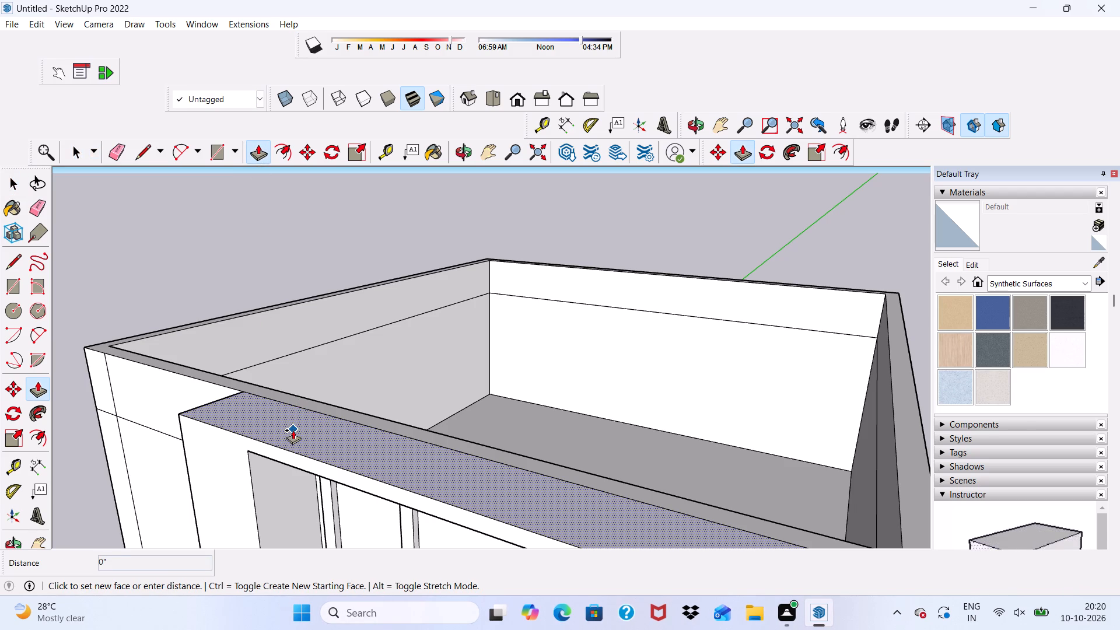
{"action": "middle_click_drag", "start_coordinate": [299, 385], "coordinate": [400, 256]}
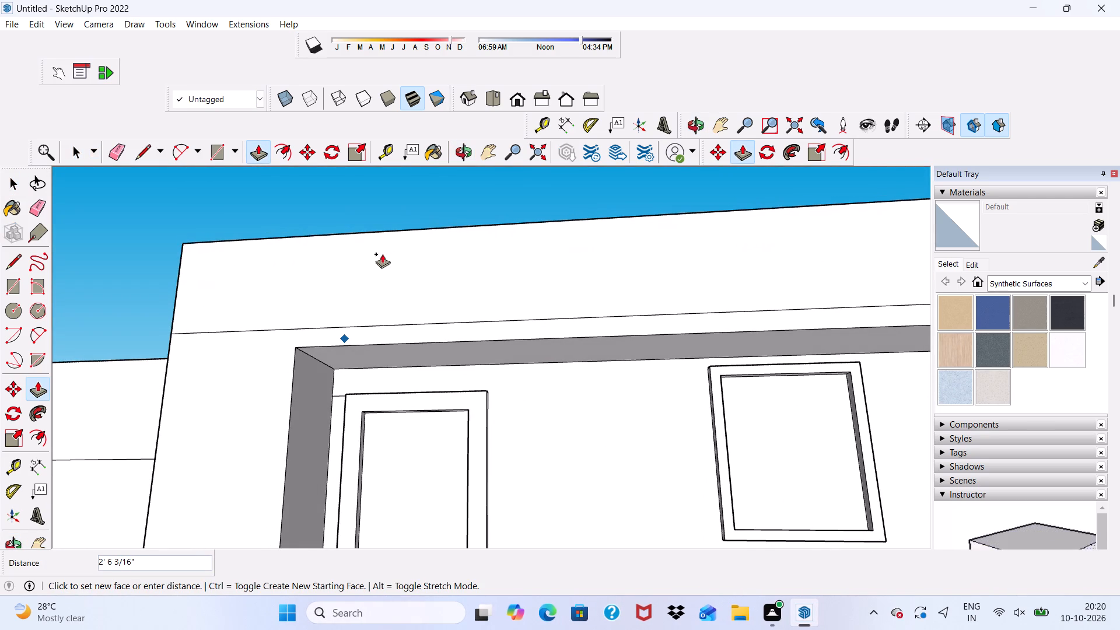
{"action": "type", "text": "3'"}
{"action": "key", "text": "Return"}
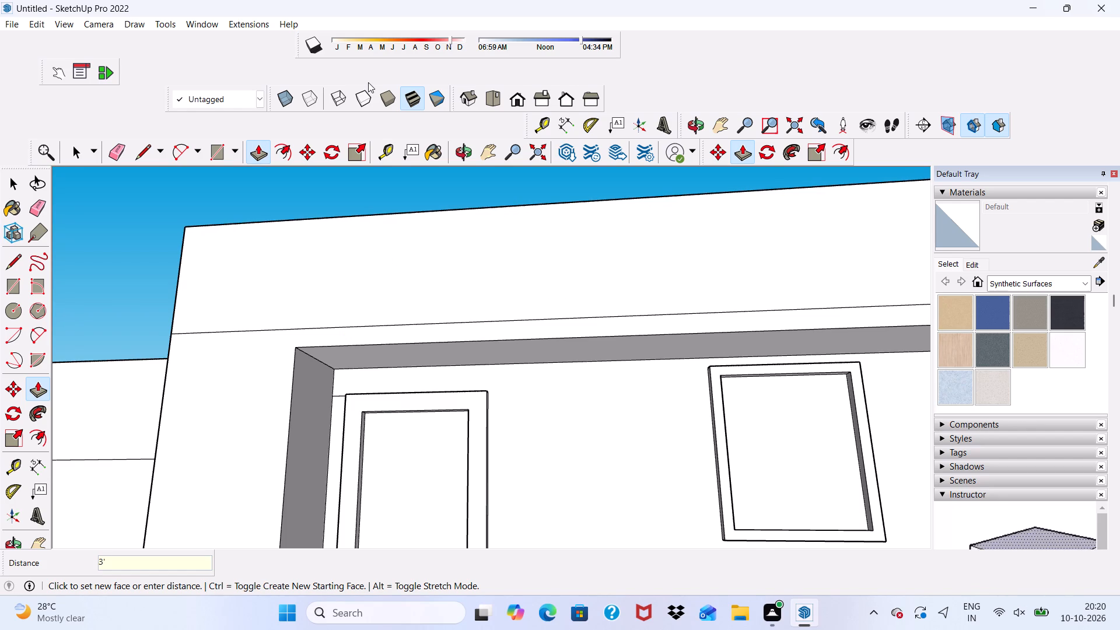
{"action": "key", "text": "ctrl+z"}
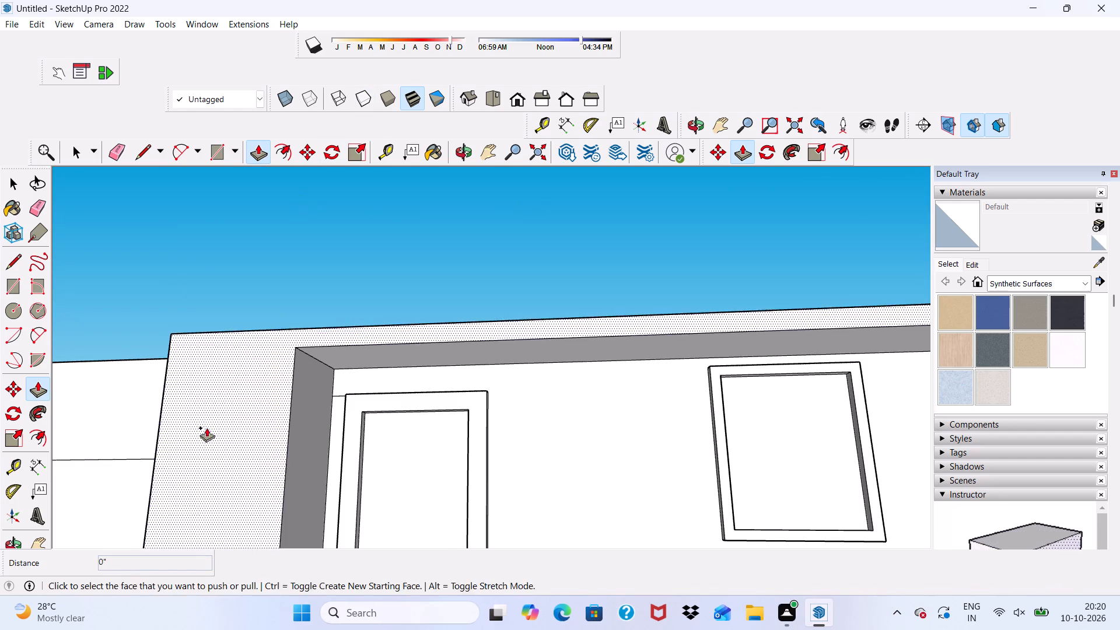
Pull the roof slab's top face up 2'.
{"action": "scroll", "coordinate": [207, 427], "scroll_direction": "down", "scroll_amount": 1}
{"action": "middle_click_drag", "start_coordinate": [208, 425], "coordinate": [180, 588]}
{"action": "scroll", "coordinate": [269, 339], "scroll_direction": "up", "scroll_amount": 3}
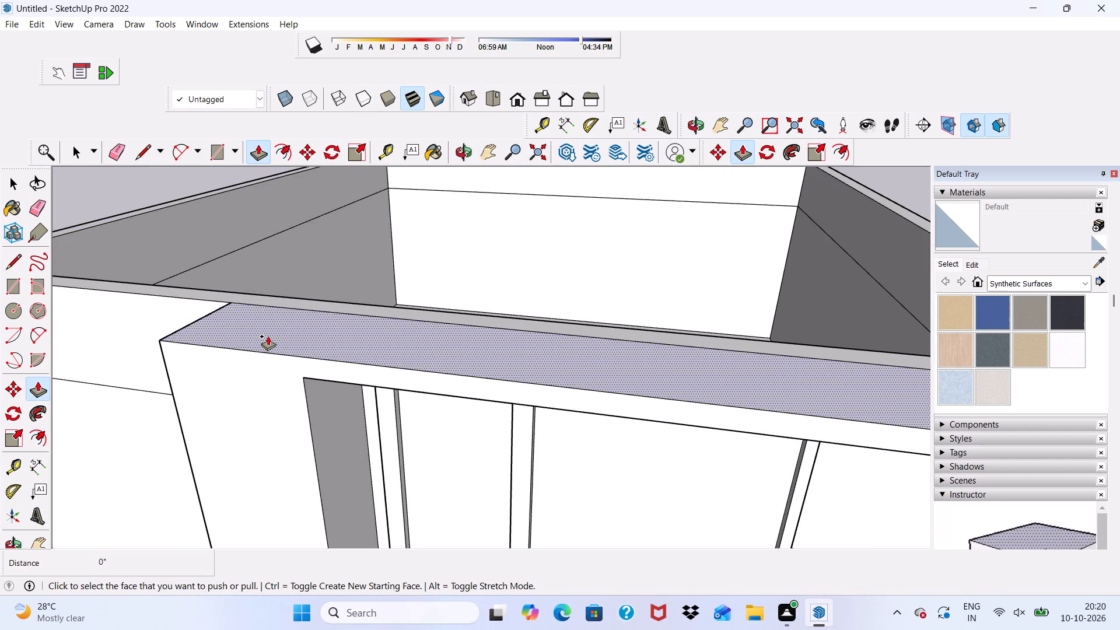
{"action": "left_click", "coordinate": [268, 336]}
{"action": "type", "text": "2'"}
{"action": "key", "text": "Return"}
{"action": "key", "text": "space"}
Erase the horizontal seam line across the front of the raised roof slab.
{"action": "scroll", "coordinate": [257, 287], "scroll_direction": "down", "scroll_amount": 4}
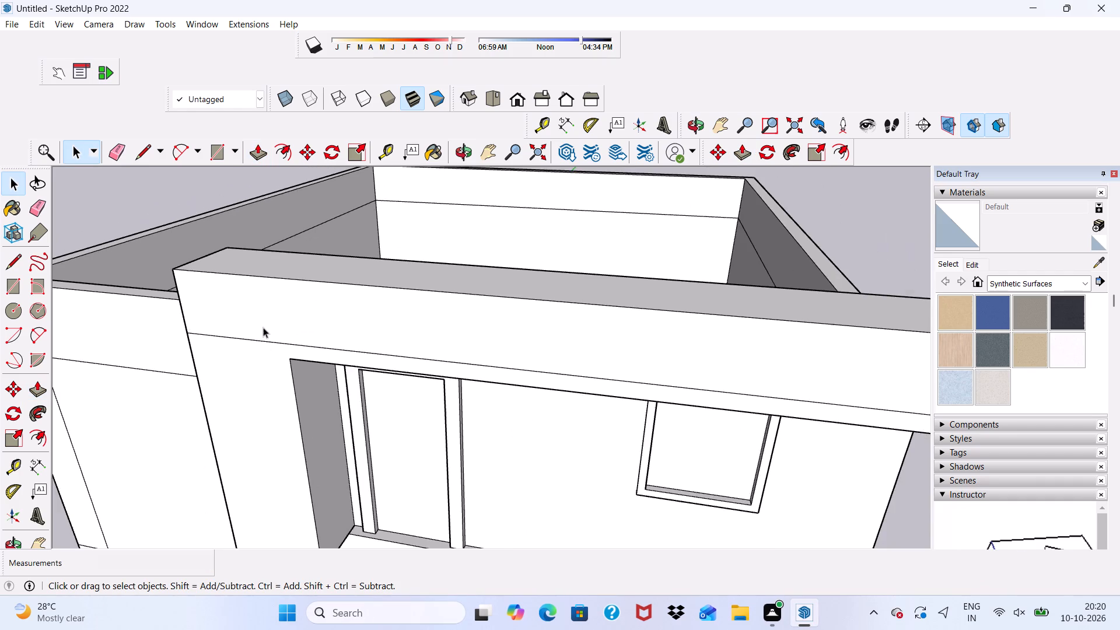
{"action": "middle_click_drag", "start_coordinate": [263, 327], "coordinate": [379, 215]}
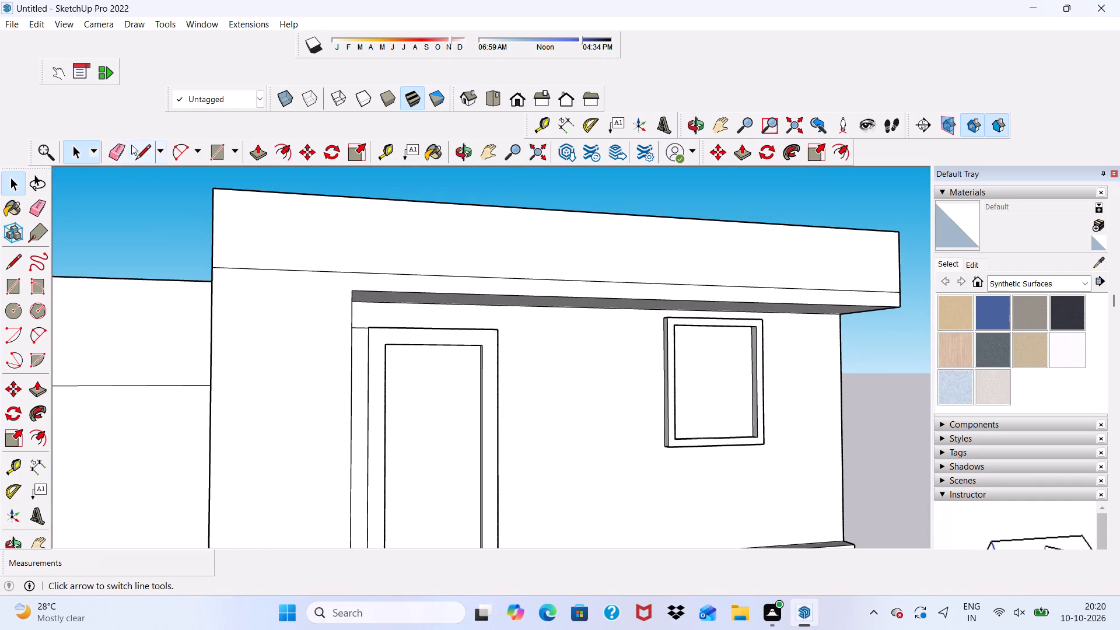
{"action": "left_click", "coordinate": [115, 150]}
{"action": "left_click_drag", "start_coordinate": [303, 251], "coordinate": [310, 270]}
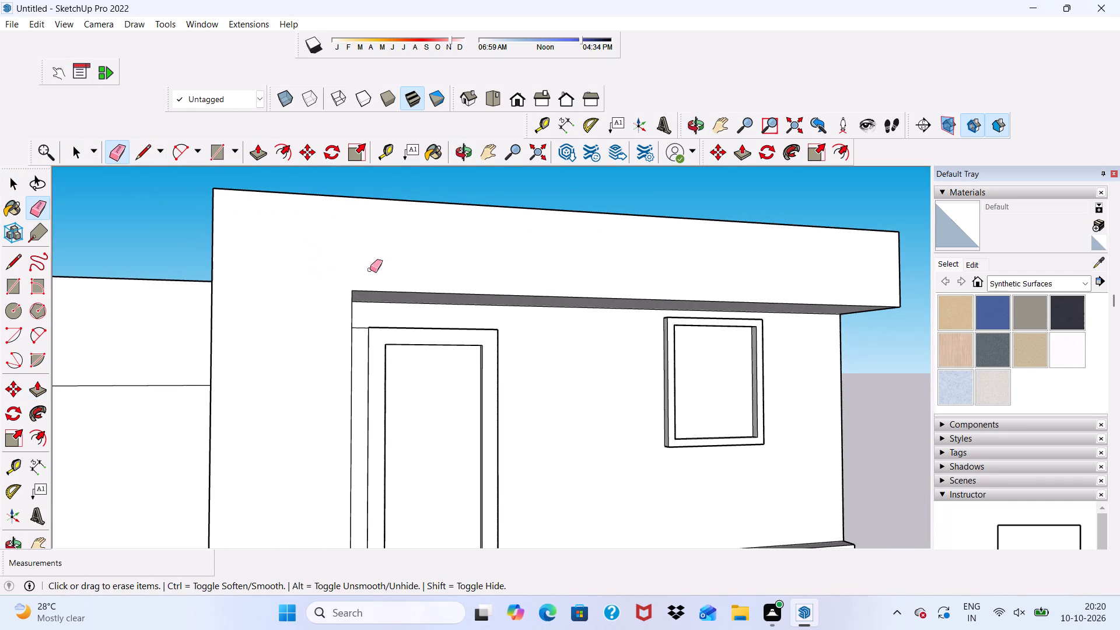
Erase the horizontal seam line on the raised slab's end face at the side wall.
{"action": "scroll", "coordinate": [373, 269], "scroll_direction": "down", "scroll_amount": 8}
{"action": "middle_click_drag", "start_coordinate": [345, 304], "coordinate": [127, 316]}
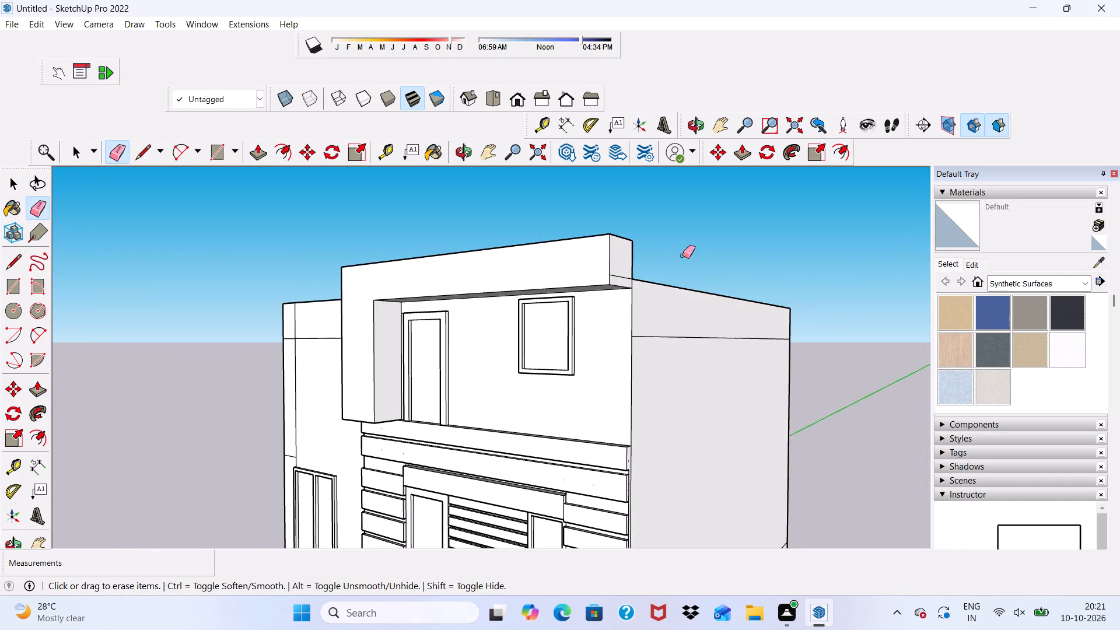
{"action": "scroll", "coordinate": [713, 266], "scroll_direction": "up", "scroll_amount": 8}
{"action": "scroll", "coordinate": [426, 307], "scroll_direction": "down", "scroll_amount": 1}
{"action": "left_click_drag", "start_coordinate": [439, 369], "coordinate": [430, 394]}
{"action": "left_click_drag", "start_coordinate": [424, 362], "coordinate": [426, 362]}
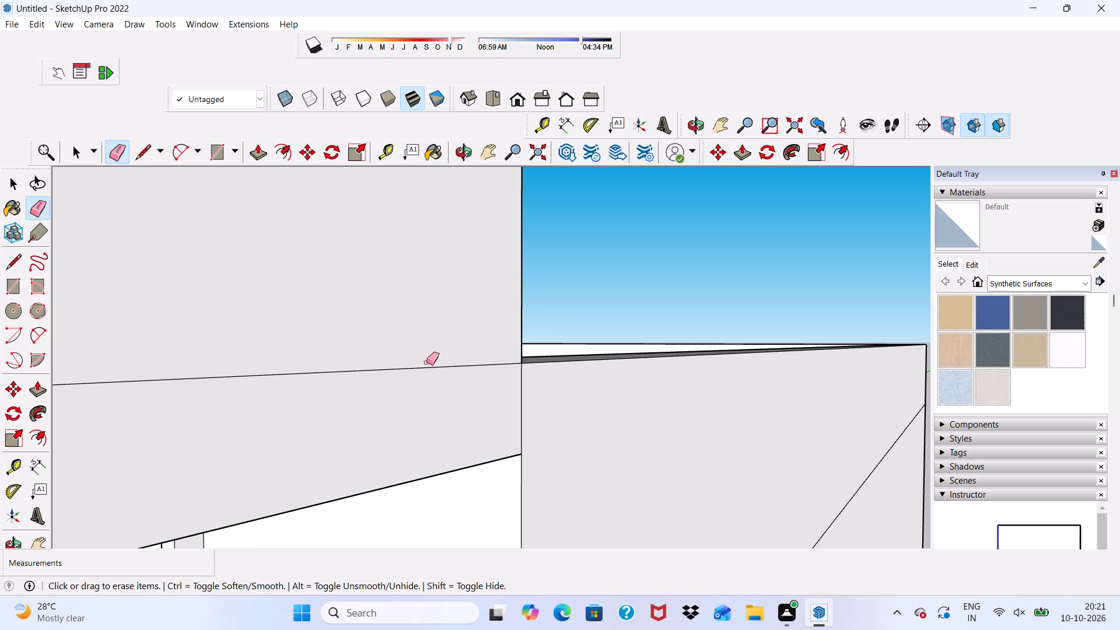
{"action": "left_click_drag", "start_coordinate": [426, 362], "coordinate": [435, 384]}
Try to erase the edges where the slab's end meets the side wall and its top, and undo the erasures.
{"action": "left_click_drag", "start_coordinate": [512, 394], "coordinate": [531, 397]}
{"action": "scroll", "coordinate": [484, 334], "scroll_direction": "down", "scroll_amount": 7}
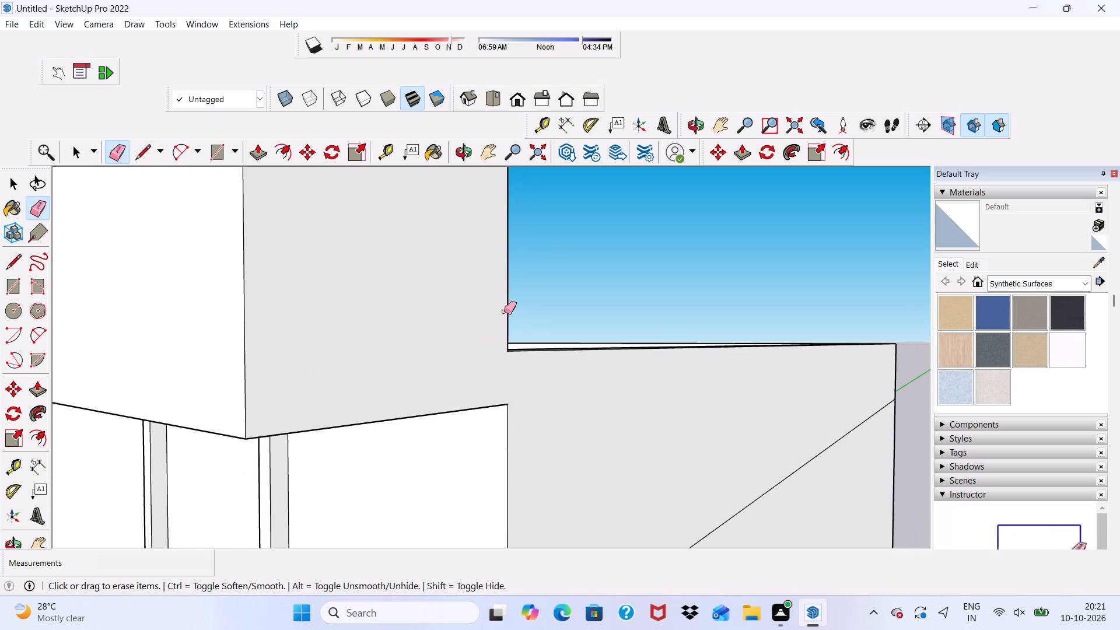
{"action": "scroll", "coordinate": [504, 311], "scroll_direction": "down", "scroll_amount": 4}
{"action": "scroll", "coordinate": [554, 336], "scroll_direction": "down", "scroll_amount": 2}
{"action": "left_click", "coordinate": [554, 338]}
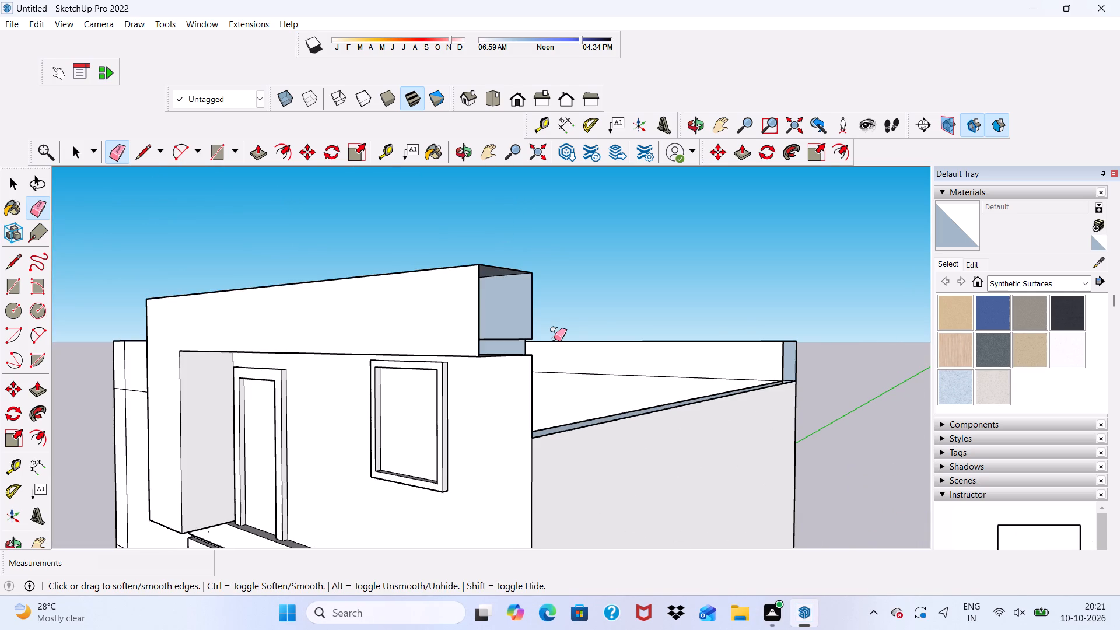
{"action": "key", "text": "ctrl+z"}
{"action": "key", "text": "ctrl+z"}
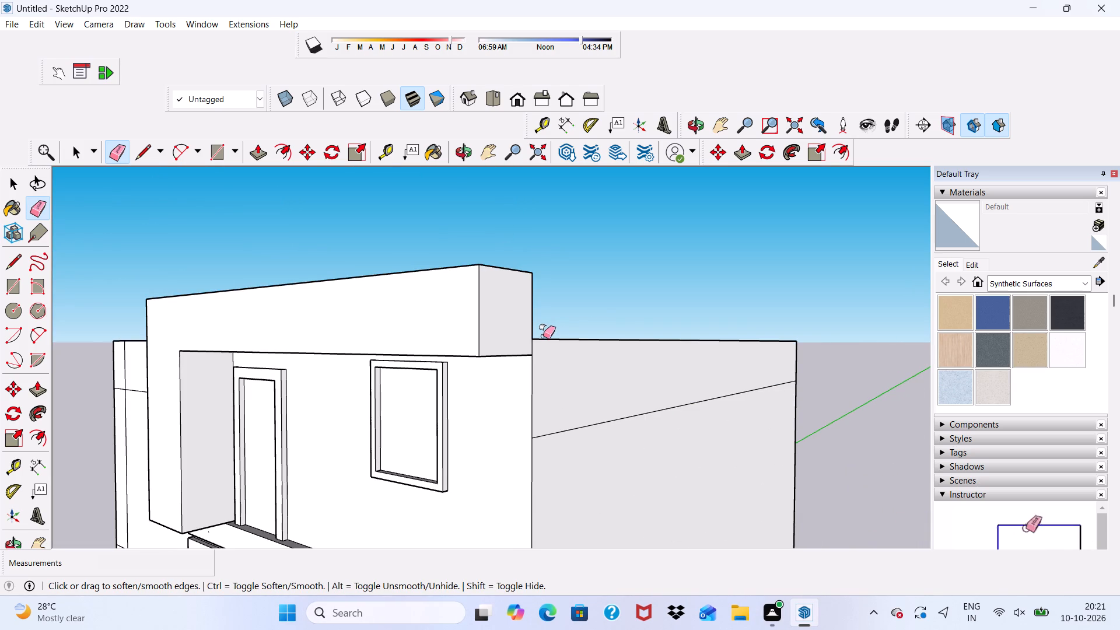
Push the joined front face of the raised roof slab and column back toward the top-floor wall.
{"action": "key", "text": "space"}
{"action": "scroll", "coordinate": [511, 349], "scroll_direction": "up", "scroll_amount": 3}
{"action": "key", "text": "space"}
{"action": "scroll", "coordinate": [421, 330], "scroll_direction": "down", "scroll_amount": 4}
{"action": "middle_click_drag", "start_coordinate": [414, 334], "coordinate": [551, 306]}
{"action": "left_click", "coordinate": [460, 295]}
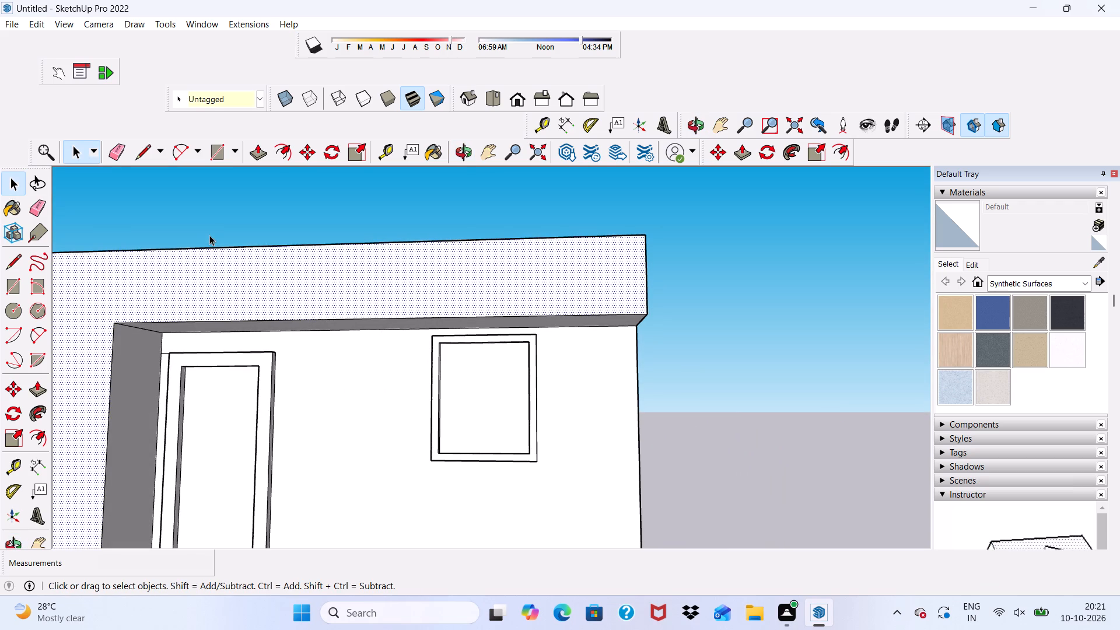
{"action": "left_click", "coordinate": [254, 153]}
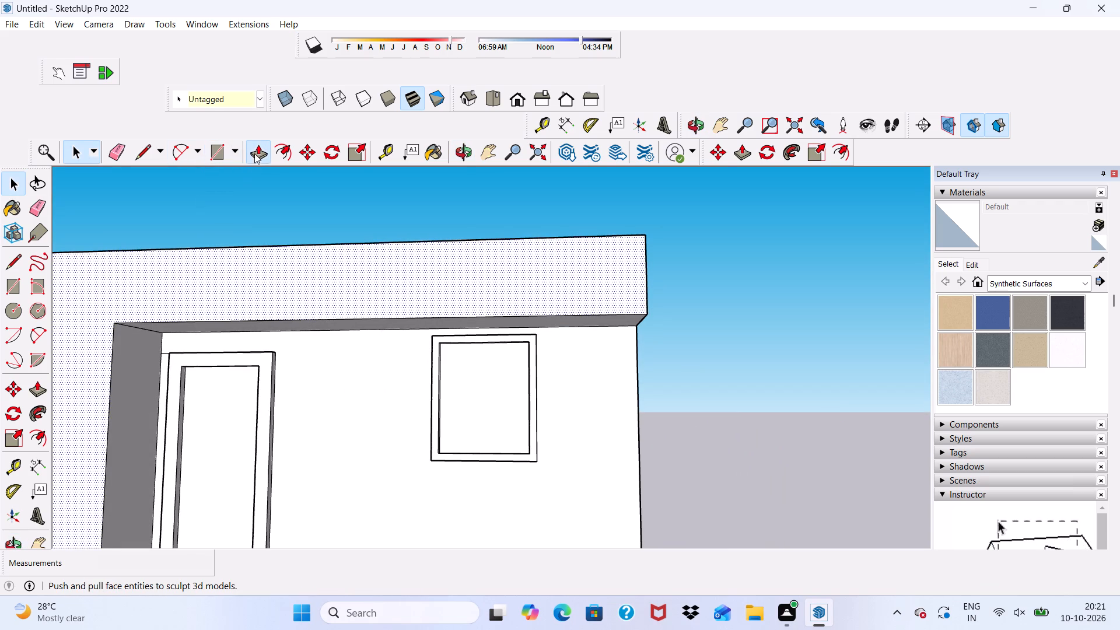
{"action": "left_click_drag", "start_coordinate": [249, 278], "coordinate": [264, 284]}
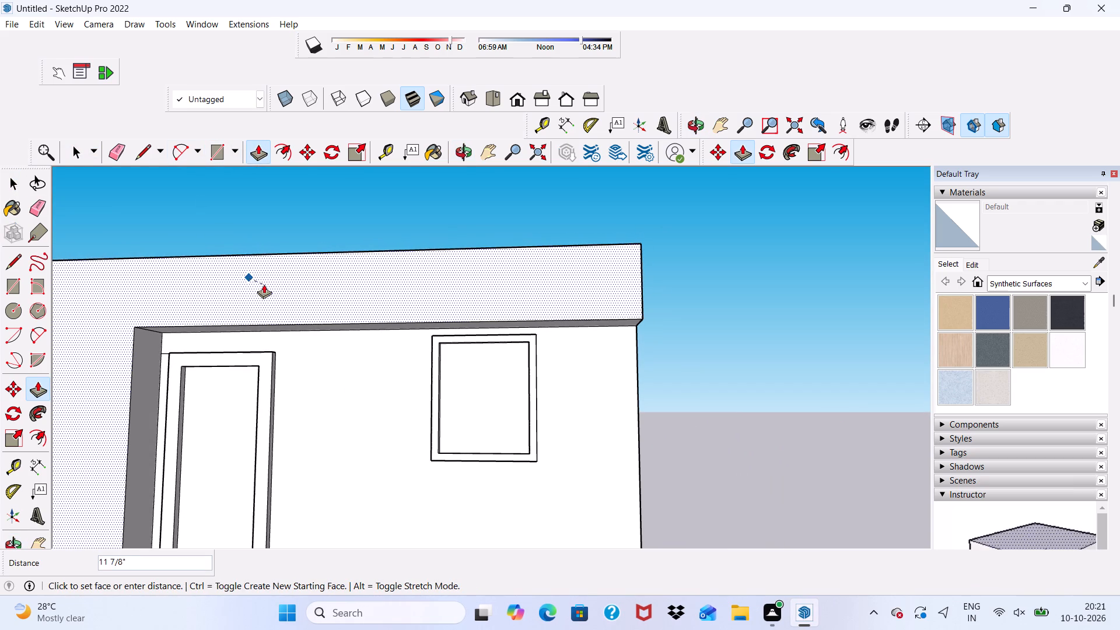
{"action": "left_click_drag", "start_coordinate": [264, 284], "coordinate": [271, 288]}
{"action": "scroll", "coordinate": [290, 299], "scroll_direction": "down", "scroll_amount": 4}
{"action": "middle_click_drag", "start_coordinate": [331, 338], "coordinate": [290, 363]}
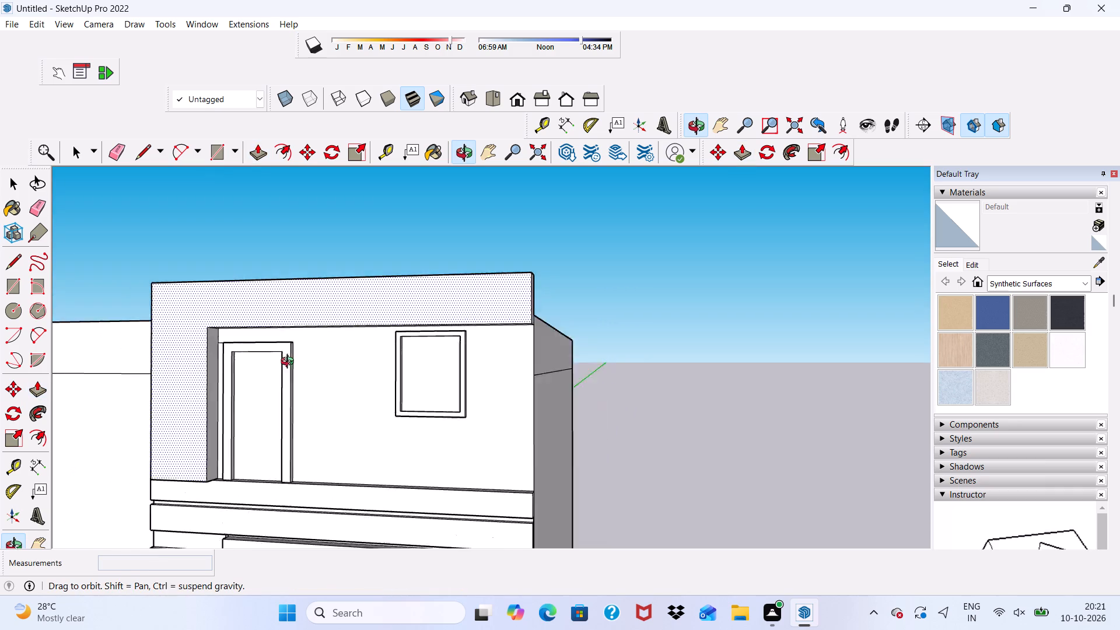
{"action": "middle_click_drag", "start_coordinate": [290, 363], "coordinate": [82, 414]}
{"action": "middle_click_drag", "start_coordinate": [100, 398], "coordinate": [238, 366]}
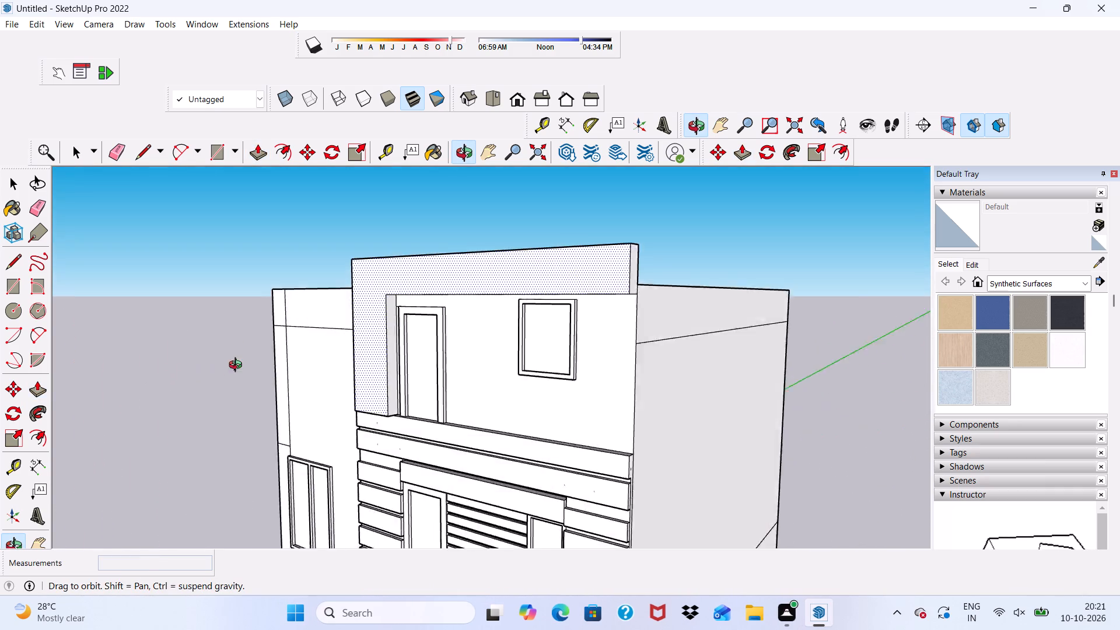
Push the joined front face of the raised roof slab and column farther back toward the top-floor wall.
{"action": "middle_click_drag", "start_coordinate": [238, 366], "coordinate": [320, 355]}
{"action": "scroll", "coordinate": [393, 337], "scroll_direction": "up", "scroll_amount": 4}
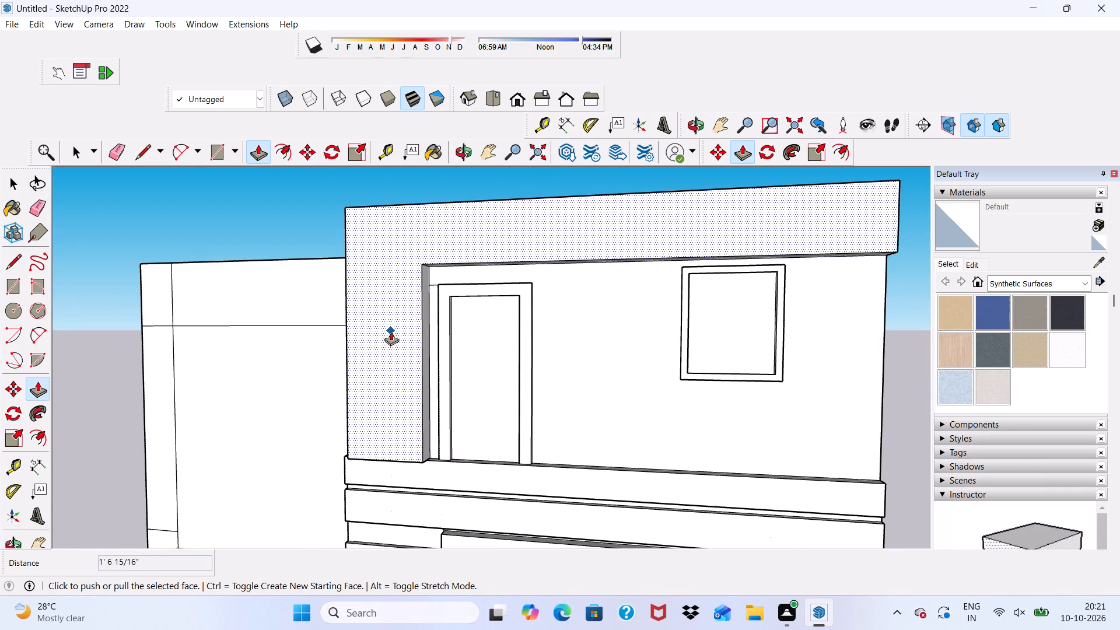
{"action": "left_click", "coordinate": [391, 331]}
{"action": "scroll", "coordinate": [392, 330], "scroll_direction": "down", "scroll_amount": 2}
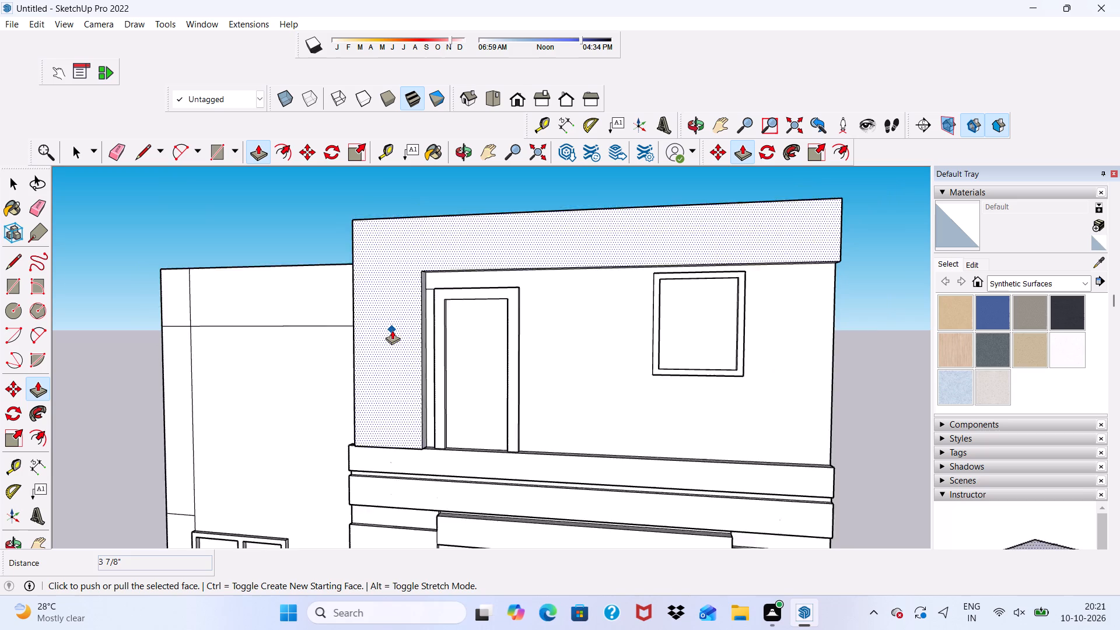
{"action": "scroll", "coordinate": [392, 330], "scroll_direction": "down", "scroll_amount": 2}
{"action": "key", "text": "space"}
{"action": "left_click", "coordinate": [725, 305]}
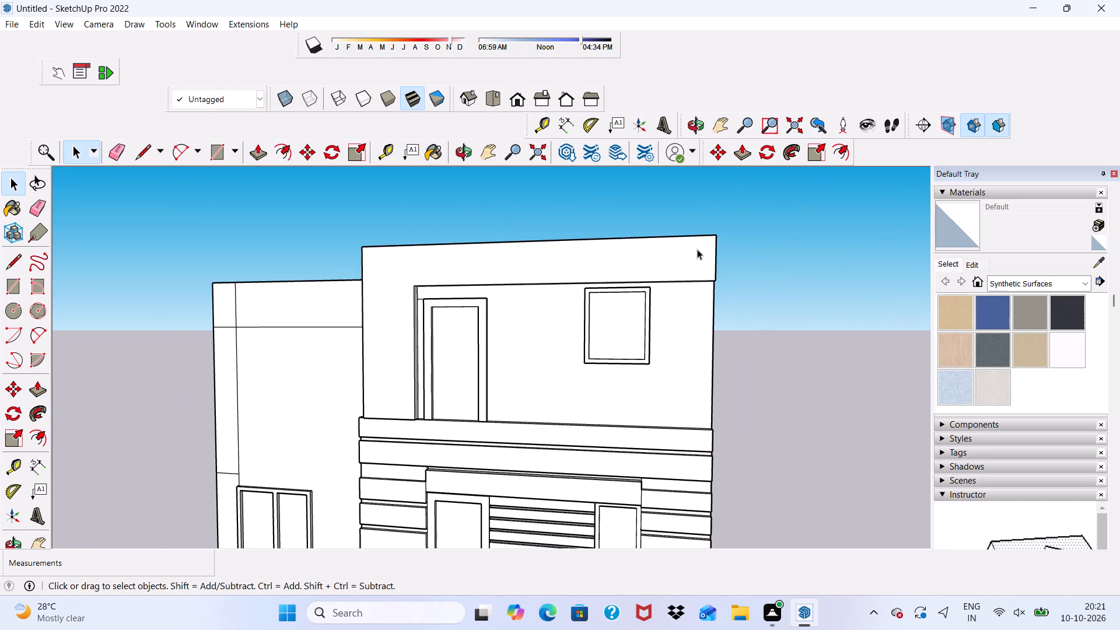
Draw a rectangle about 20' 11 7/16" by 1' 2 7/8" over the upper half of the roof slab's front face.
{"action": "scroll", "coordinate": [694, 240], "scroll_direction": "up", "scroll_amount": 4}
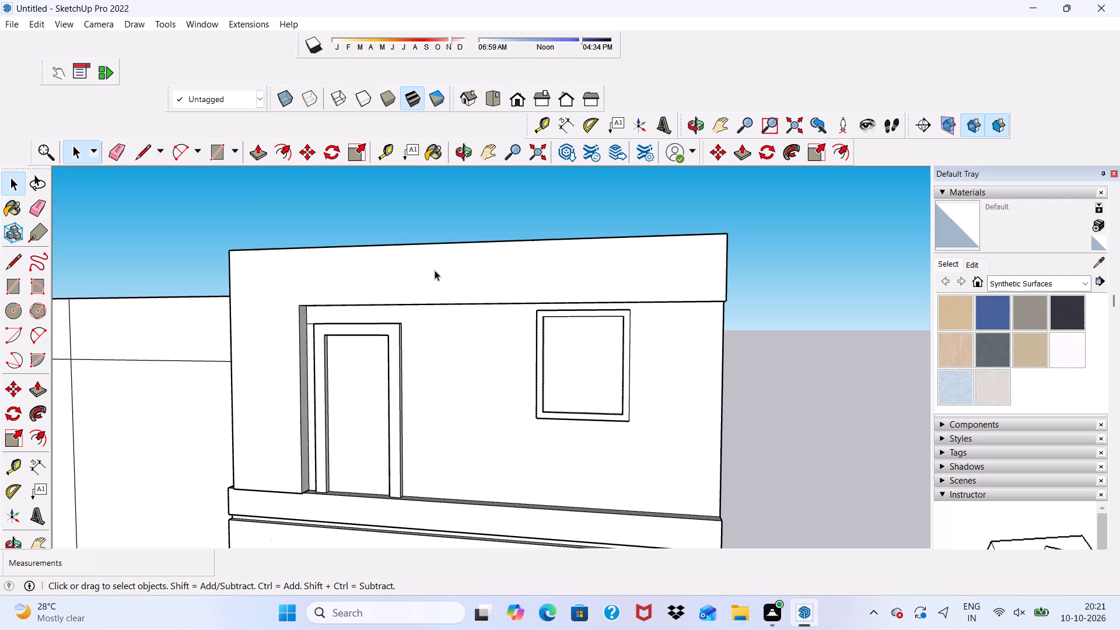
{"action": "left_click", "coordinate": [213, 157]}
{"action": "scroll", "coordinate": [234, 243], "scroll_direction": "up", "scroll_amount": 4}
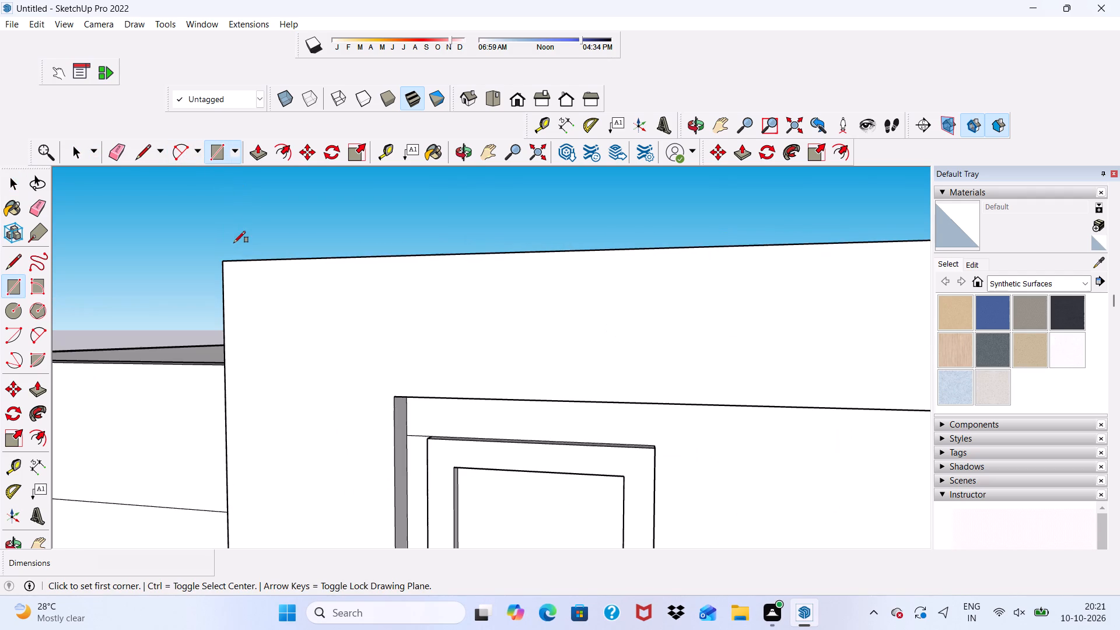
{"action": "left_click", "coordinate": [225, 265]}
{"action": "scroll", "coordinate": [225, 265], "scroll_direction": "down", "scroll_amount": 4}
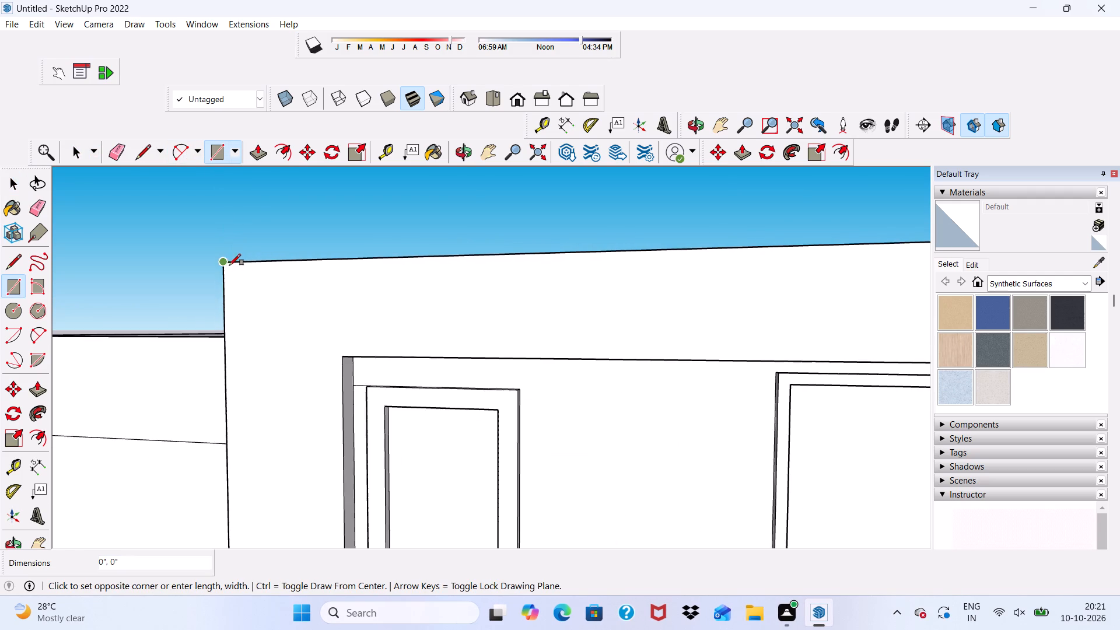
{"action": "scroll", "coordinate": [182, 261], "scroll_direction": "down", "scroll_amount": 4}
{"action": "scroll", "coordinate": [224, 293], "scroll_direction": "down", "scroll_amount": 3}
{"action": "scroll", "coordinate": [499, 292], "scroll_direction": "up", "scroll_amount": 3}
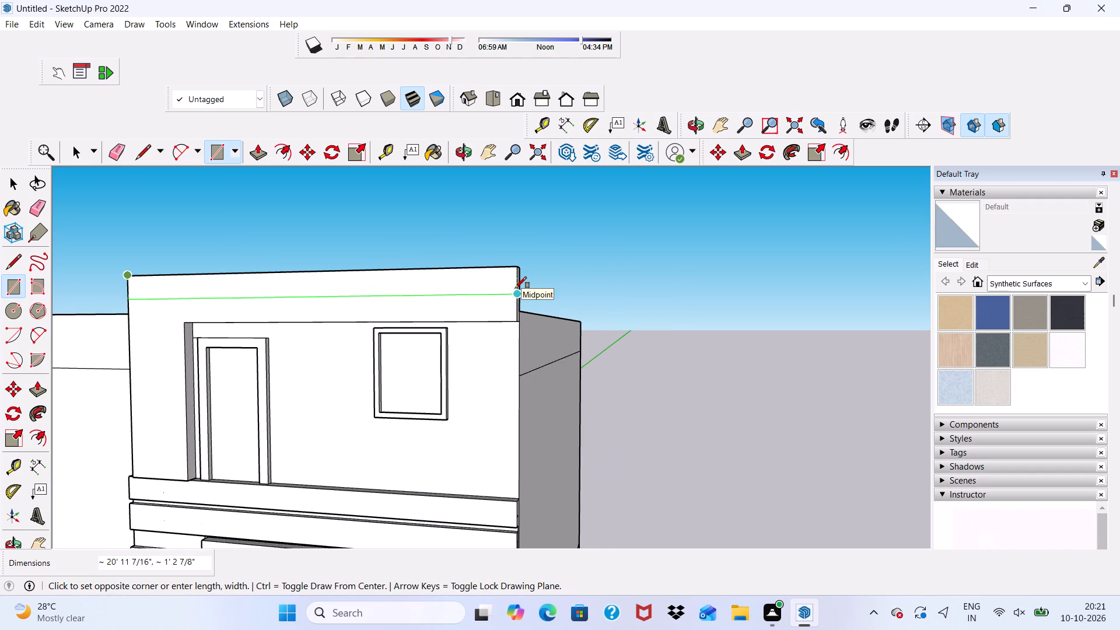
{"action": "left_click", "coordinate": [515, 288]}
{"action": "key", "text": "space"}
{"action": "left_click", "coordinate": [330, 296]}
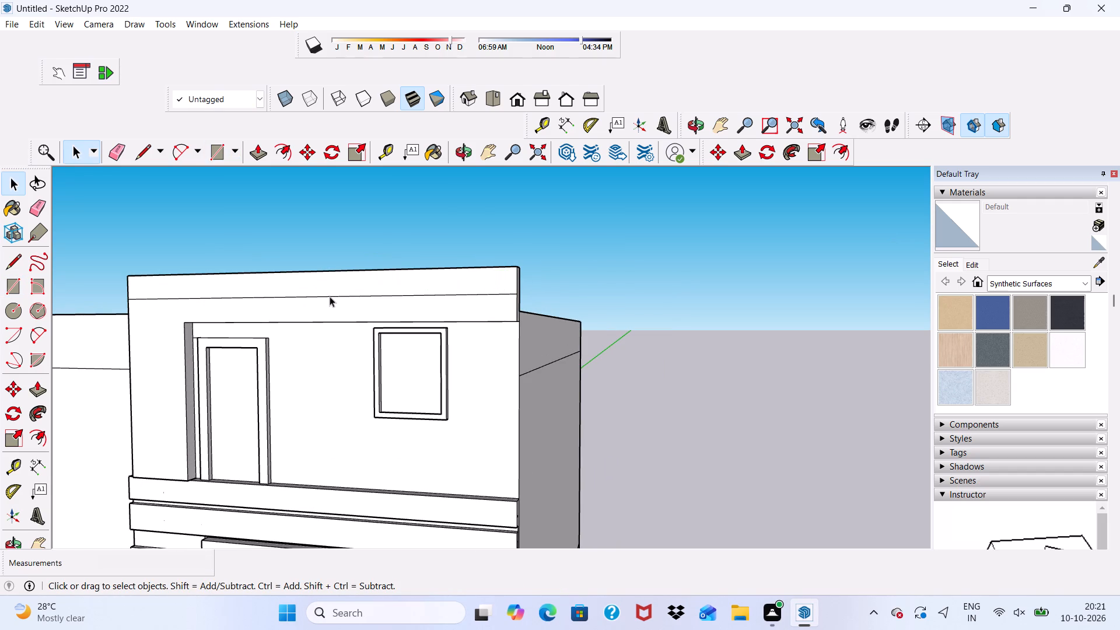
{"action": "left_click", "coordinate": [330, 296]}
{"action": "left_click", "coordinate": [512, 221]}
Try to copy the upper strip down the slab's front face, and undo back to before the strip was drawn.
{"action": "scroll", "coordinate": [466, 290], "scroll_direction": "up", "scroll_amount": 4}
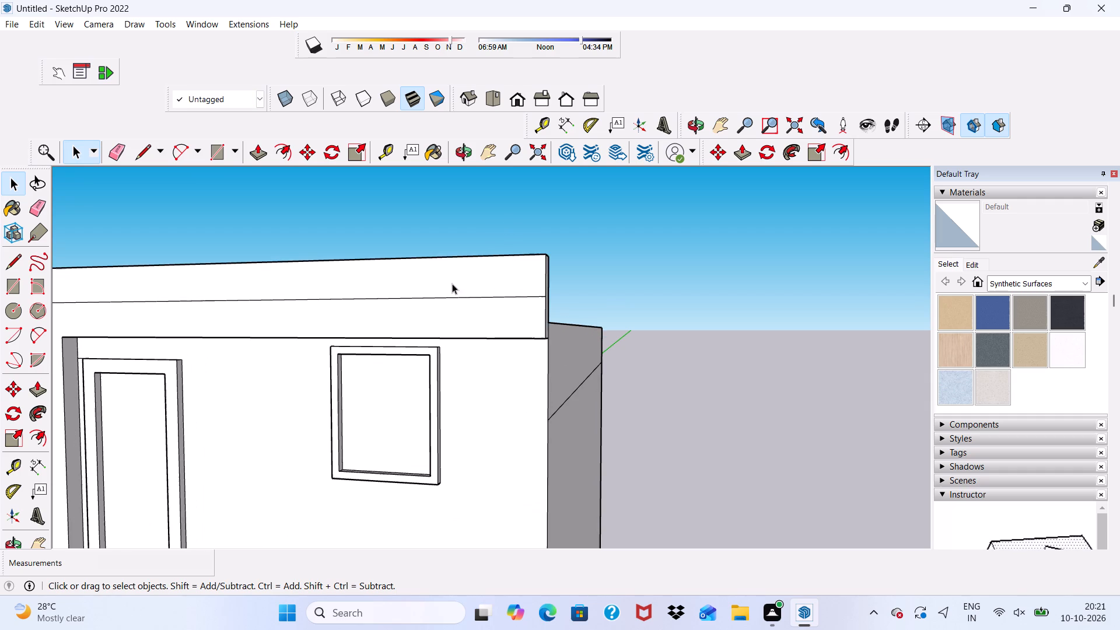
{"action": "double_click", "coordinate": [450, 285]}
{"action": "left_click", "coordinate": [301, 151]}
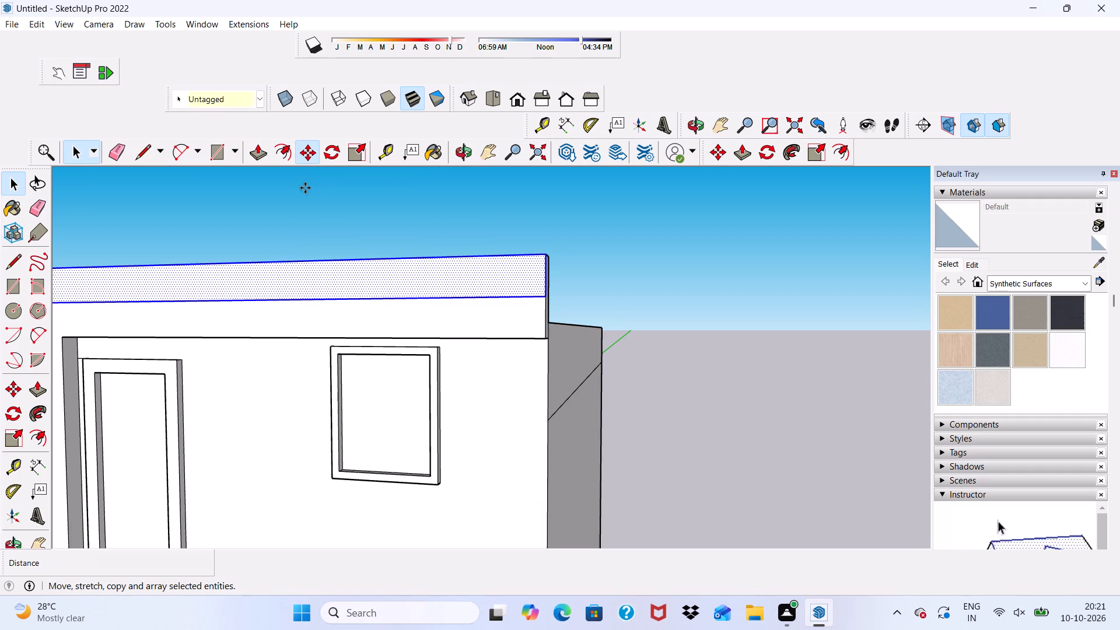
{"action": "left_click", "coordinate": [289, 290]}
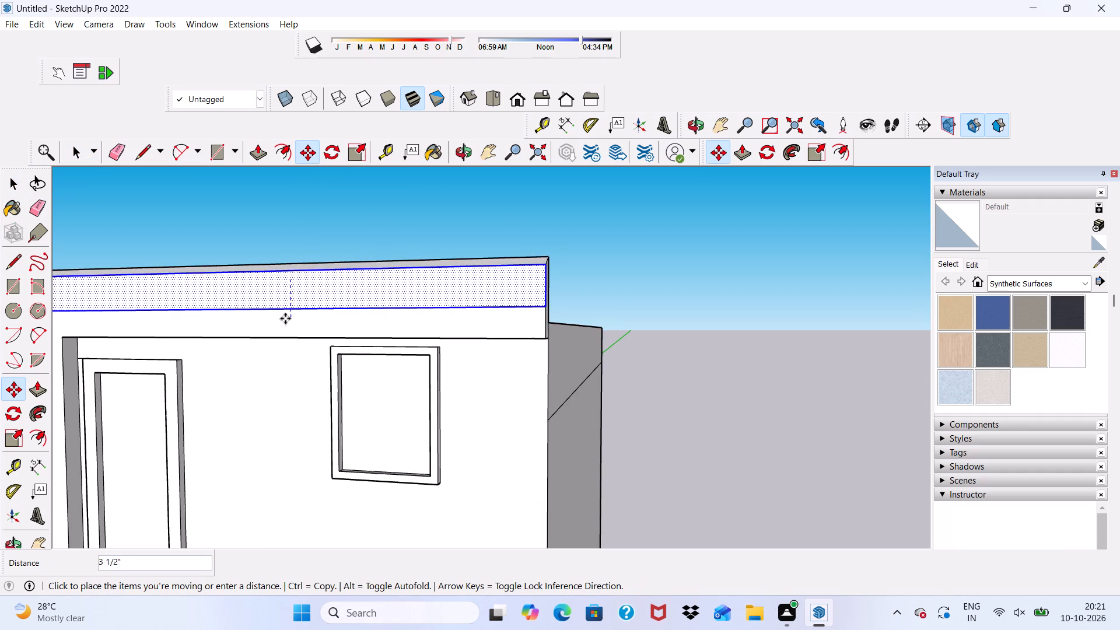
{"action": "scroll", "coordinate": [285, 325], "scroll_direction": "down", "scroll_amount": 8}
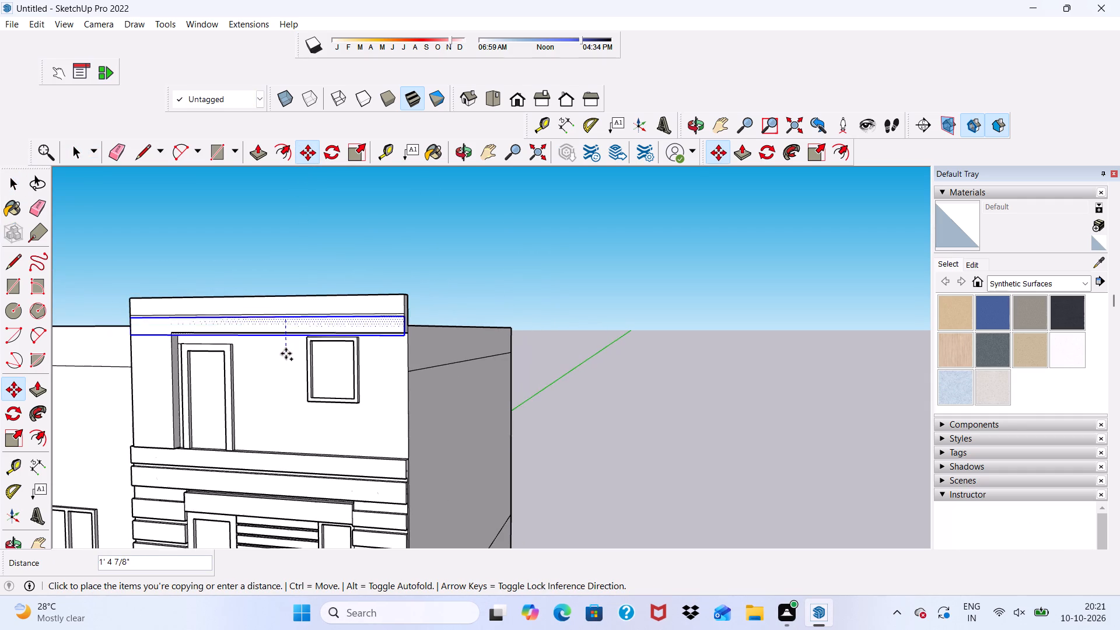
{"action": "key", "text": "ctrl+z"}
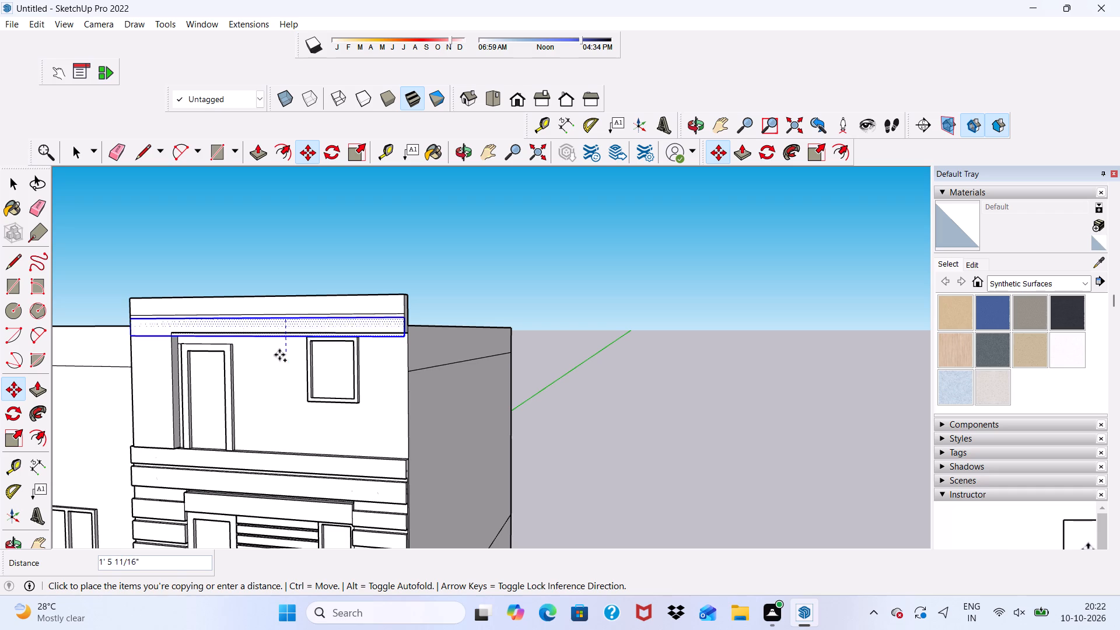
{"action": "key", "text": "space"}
Draw a full-length rectangle about 20' 11 7/16" by 9 15/16" along the top of the roof slab's front face.
{"action": "left_click", "coordinate": [226, 145]}
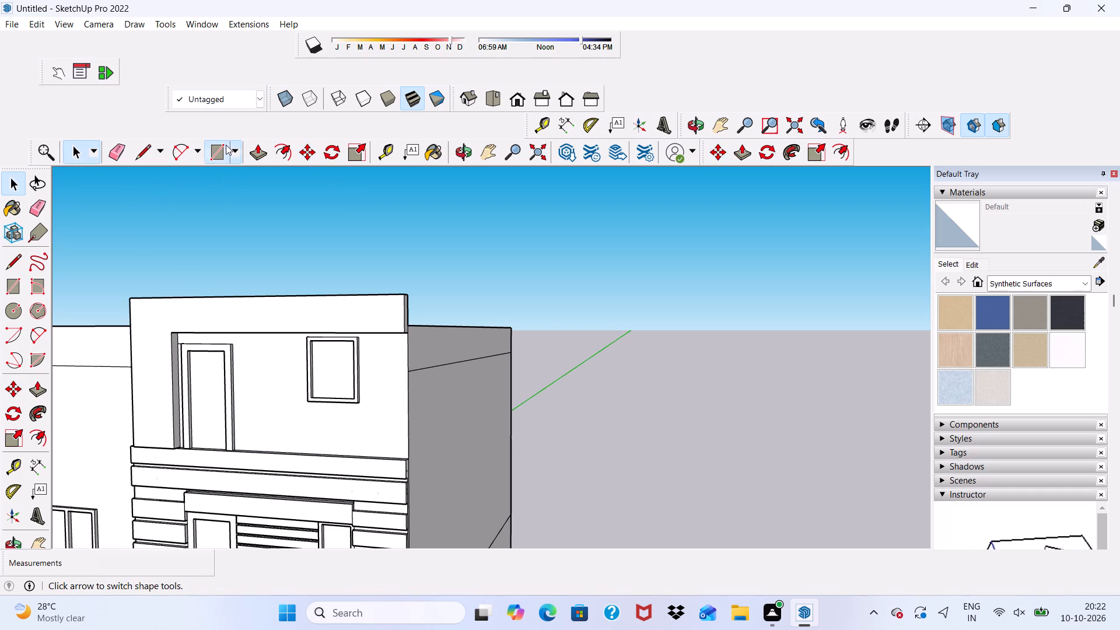
{"action": "scroll", "coordinate": [129, 295], "scroll_direction": "up", "scroll_amount": 5}
{"action": "left_click", "coordinate": [133, 296]}
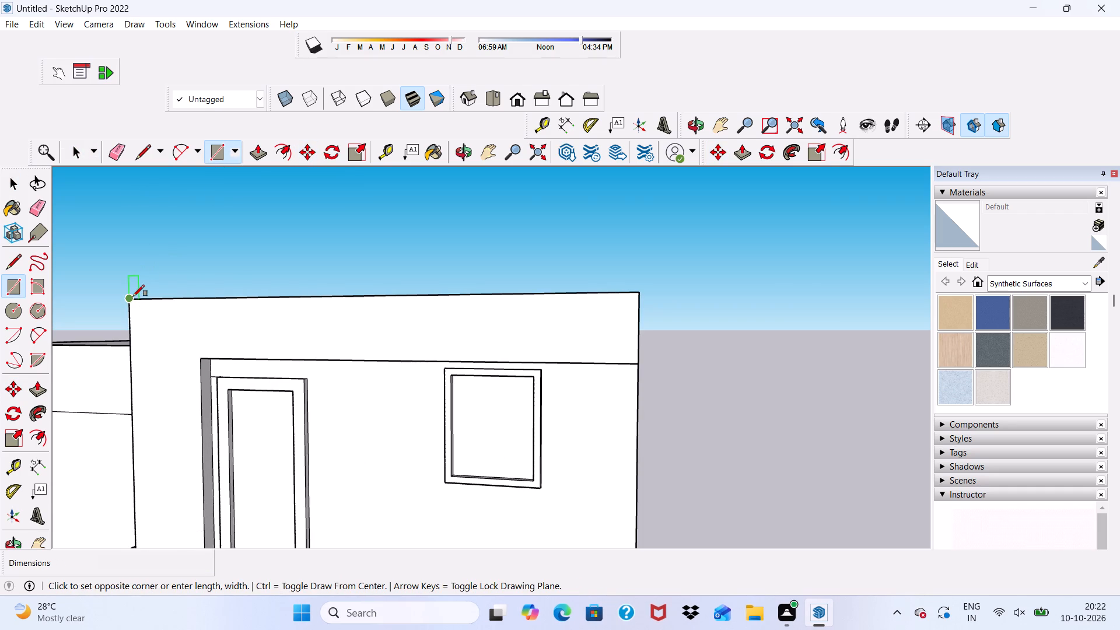
{"action": "scroll", "coordinate": [164, 317], "scroll_direction": "down", "scroll_amount": 4}
{"action": "scroll", "coordinate": [475, 316], "scroll_direction": "up", "scroll_amount": 3}
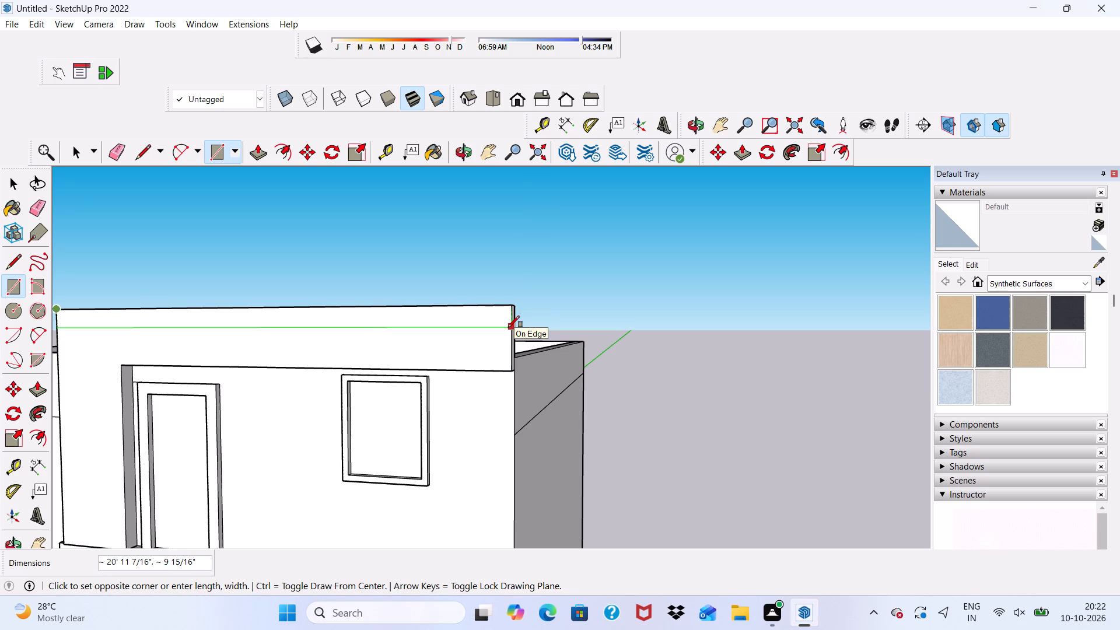
{"action": "left_click", "coordinate": [508, 327]}
{"action": "key", "text": "space"}
Copy the top strip about 1' 7 5/8" straight down to the lower edge of the roof slab's front face.
{"action": "scroll", "coordinate": [503, 281], "scroll_direction": "up", "scroll_amount": 2}
{"action": "double_click", "coordinate": [320, 347]}
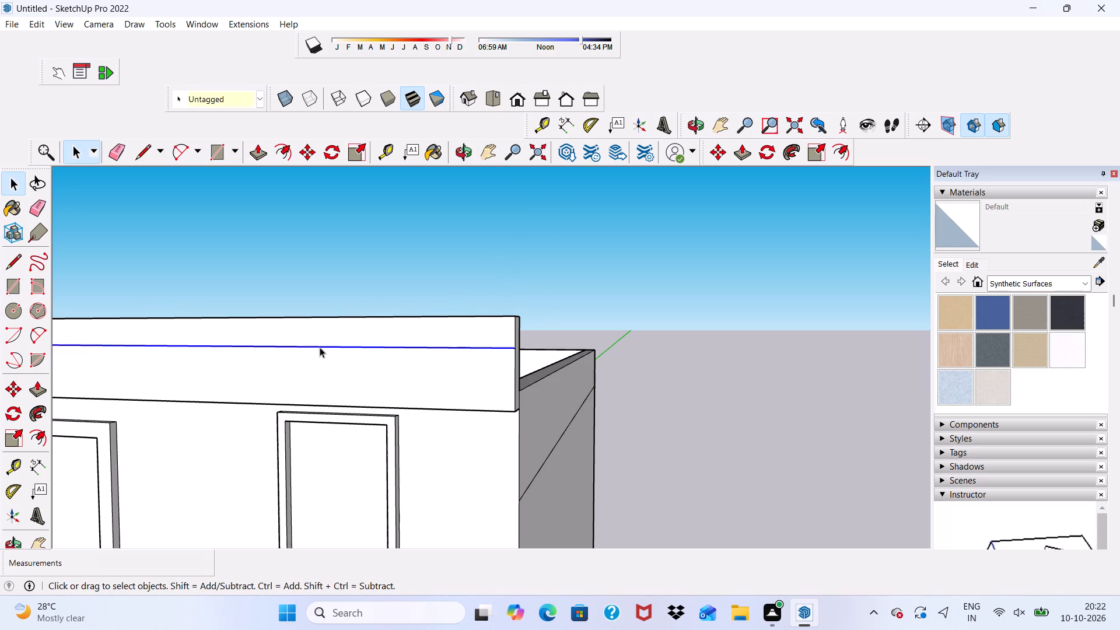
{"action": "left_click", "coordinate": [554, 262]}
{"action": "scroll", "coordinate": [386, 328], "scroll_direction": "up", "scroll_amount": 3}
{"action": "double_click", "coordinate": [372, 341]}
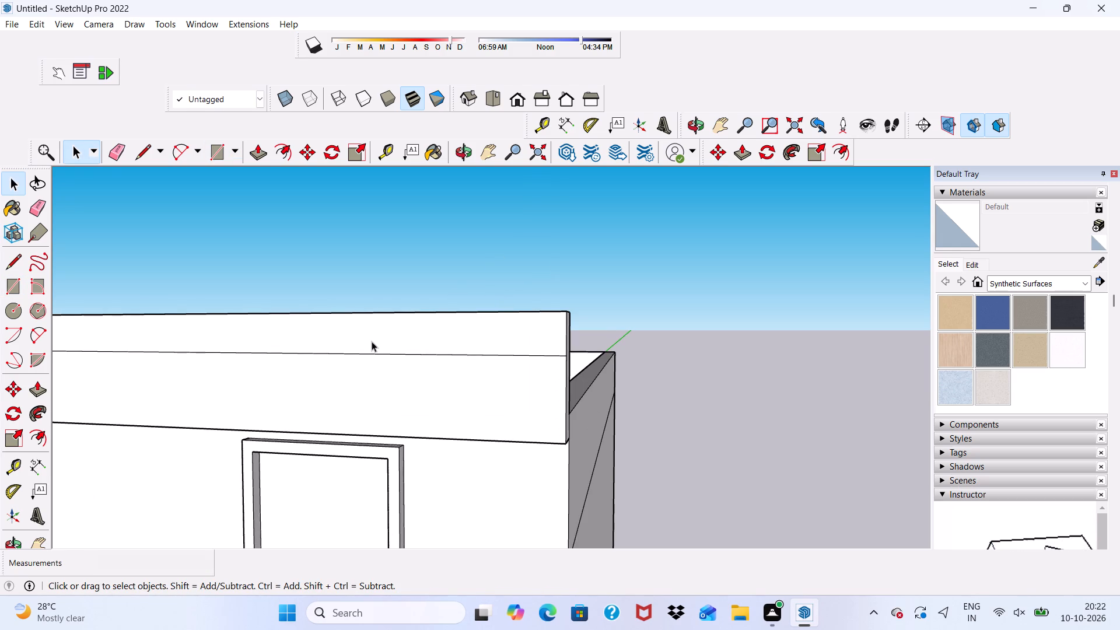
{"action": "left_click", "coordinate": [304, 152]}
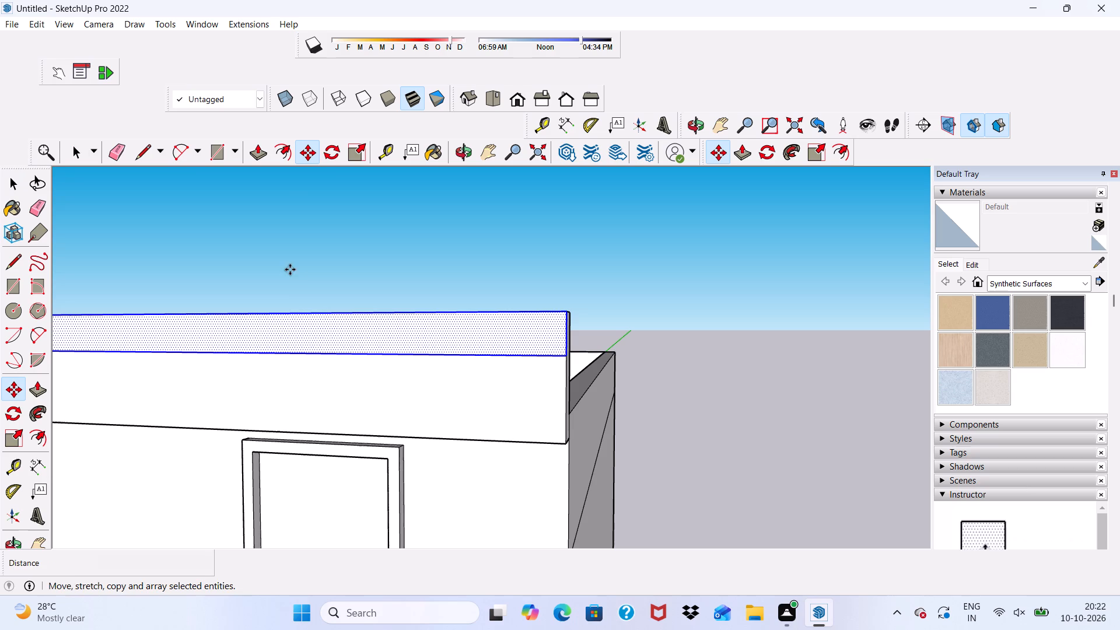
{"action": "left_click", "coordinate": [283, 332]}
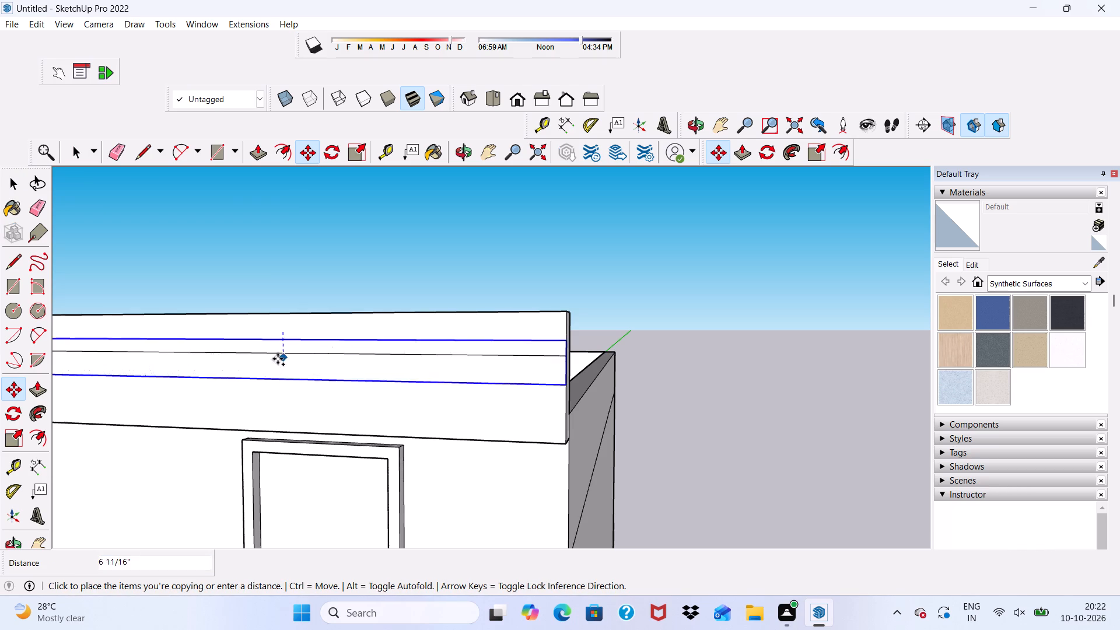
{"action": "left_click", "coordinate": [286, 410]}
{"action": "scroll", "coordinate": [311, 345], "scroll_direction": "down", "scroll_amount": 8}
{"action": "scroll", "coordinate": [544, 307], "scroll_direction": "down", "scroll_amount": 1}
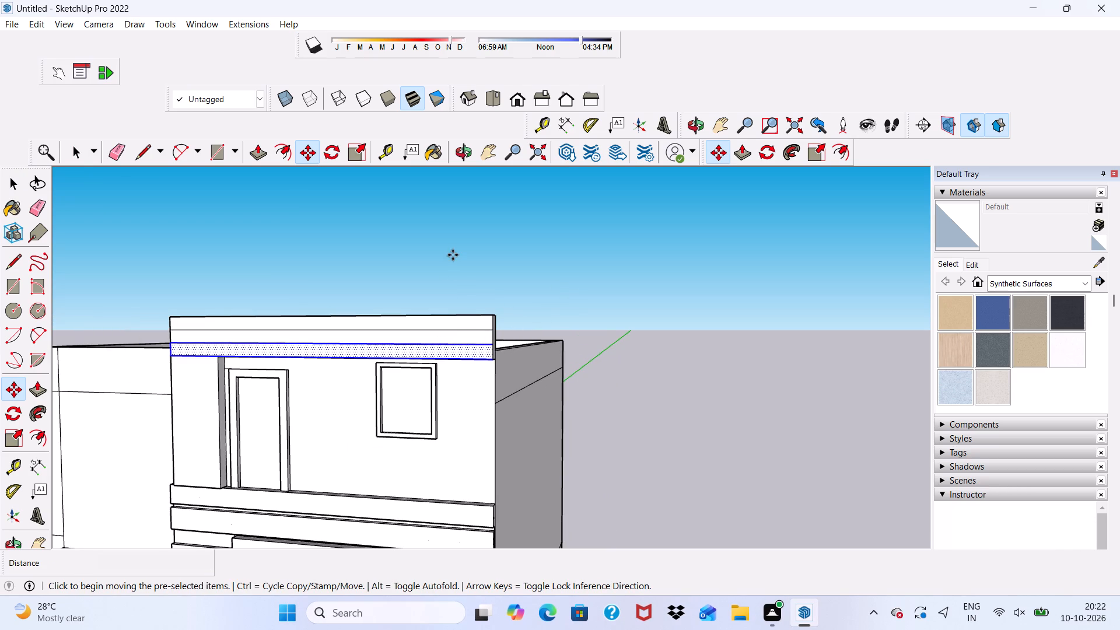
{"action": "key", "text": "space"}
{"action": "left_click", "coordinate": [453, 255]}
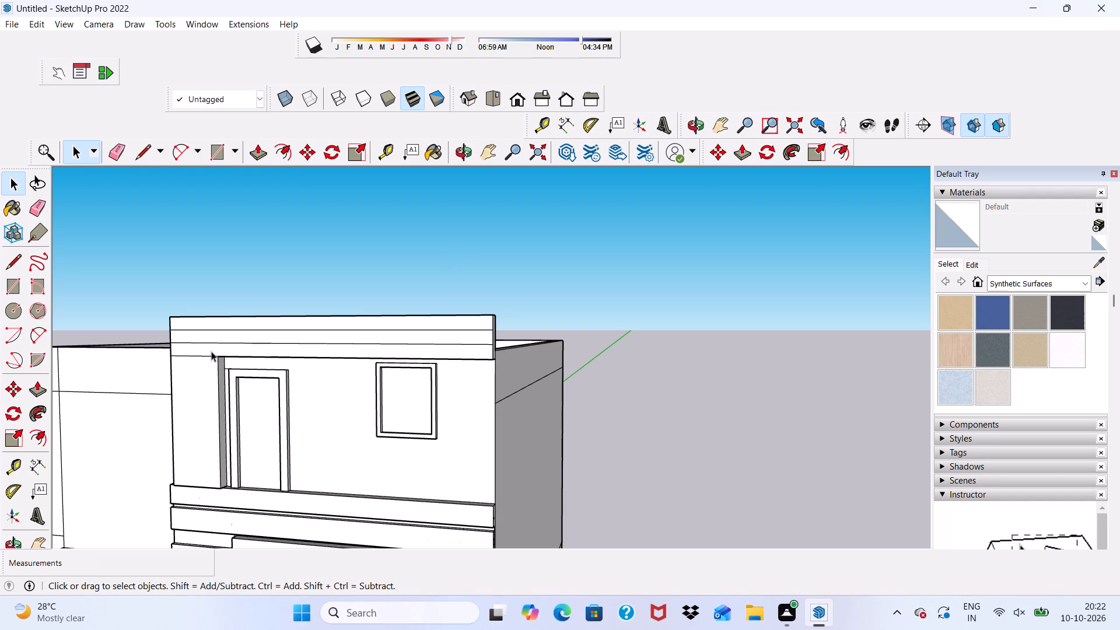
Draw a rectangle on the column's front face, starting from its outer edge just below the slab's lower strip.
{"action": "left_click", "coordinate": [218, 150]}
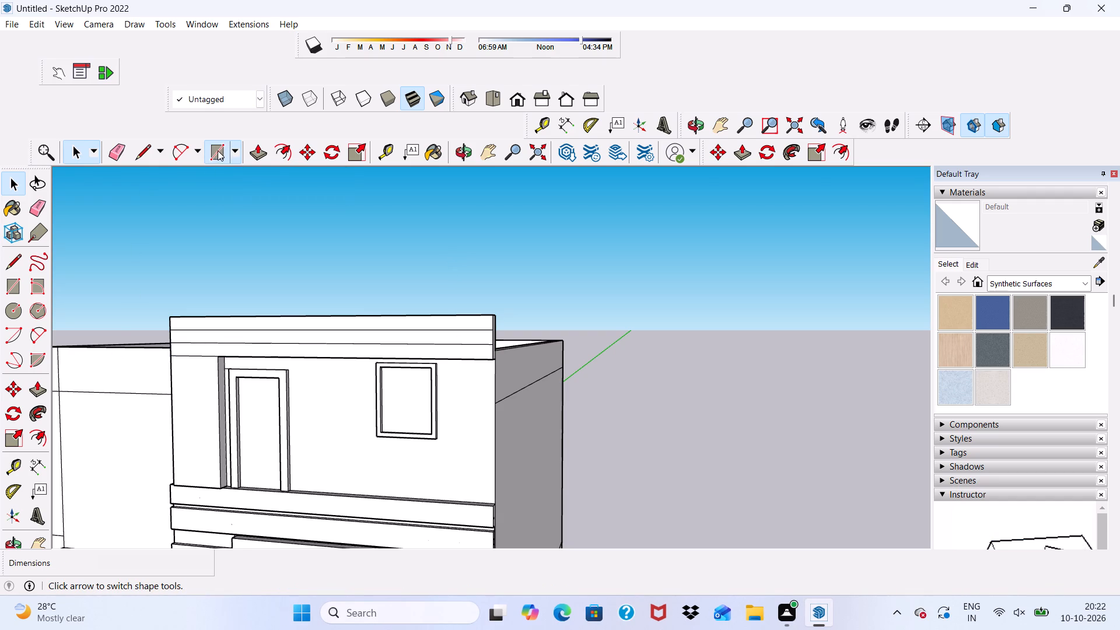
{"action": "scroll", "coordinate": [167, 346], "scroll_direction": "up", "scroll_amount": 9}
{"action": "scroll", "coordinate": [170, 362], "scroll_direction": "down", "scroll_amount": 2}
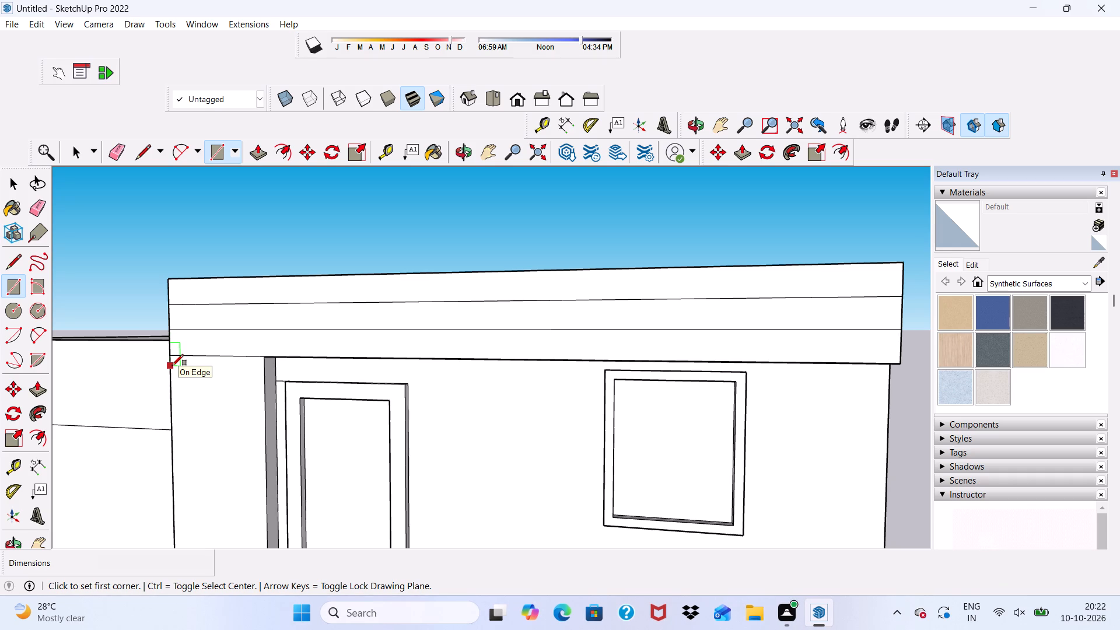
{"action": "scroll", "coordinate": [173, 367], "scroll_direction": "up", "scroll_amount": 11}
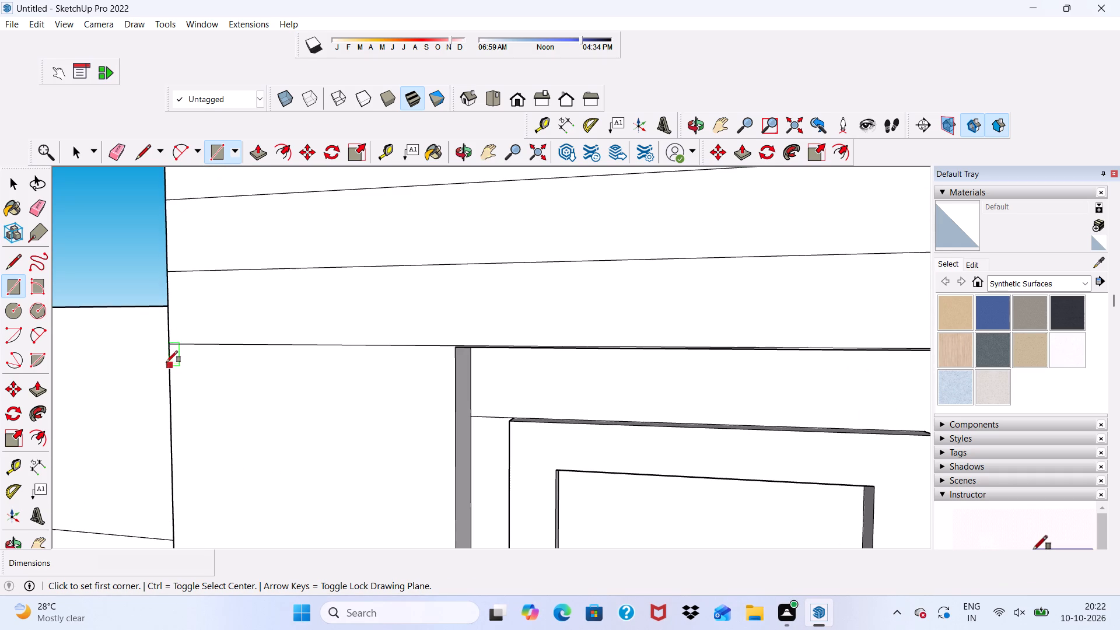